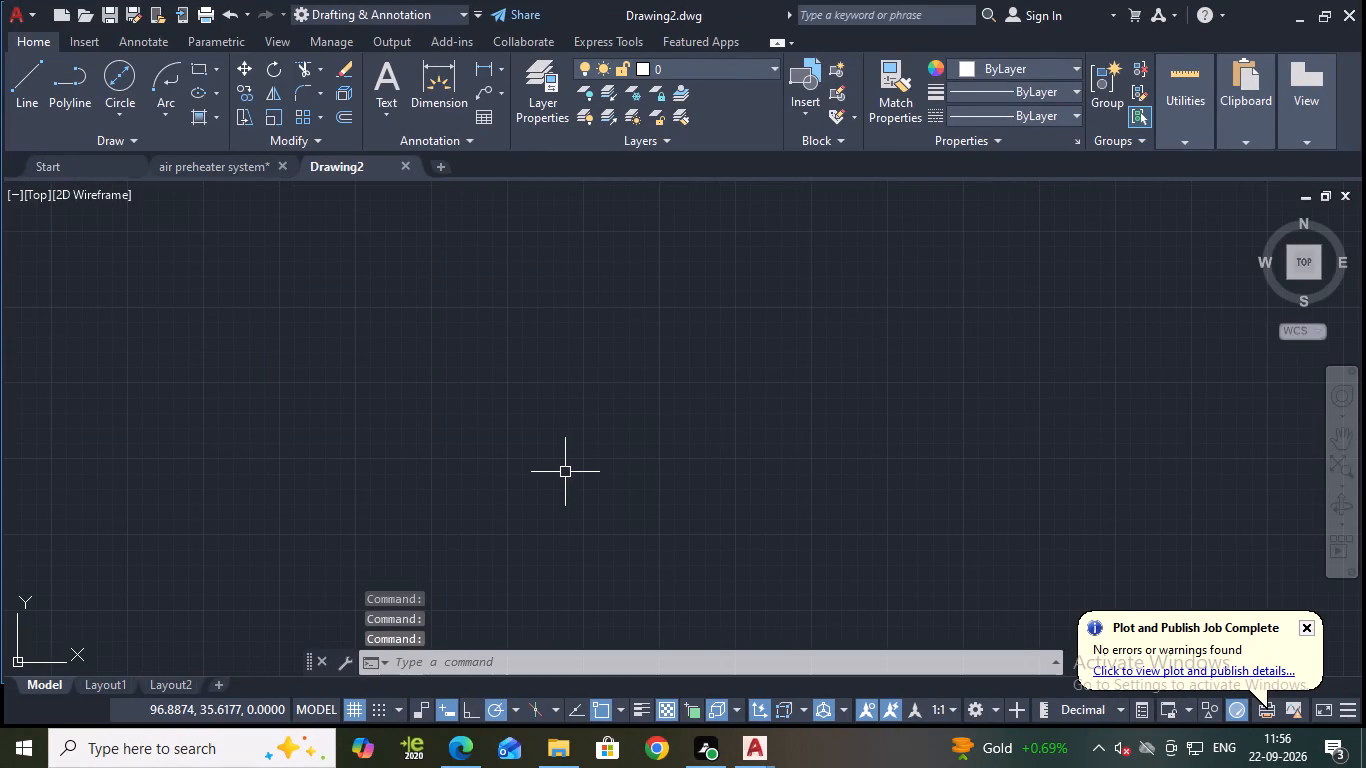
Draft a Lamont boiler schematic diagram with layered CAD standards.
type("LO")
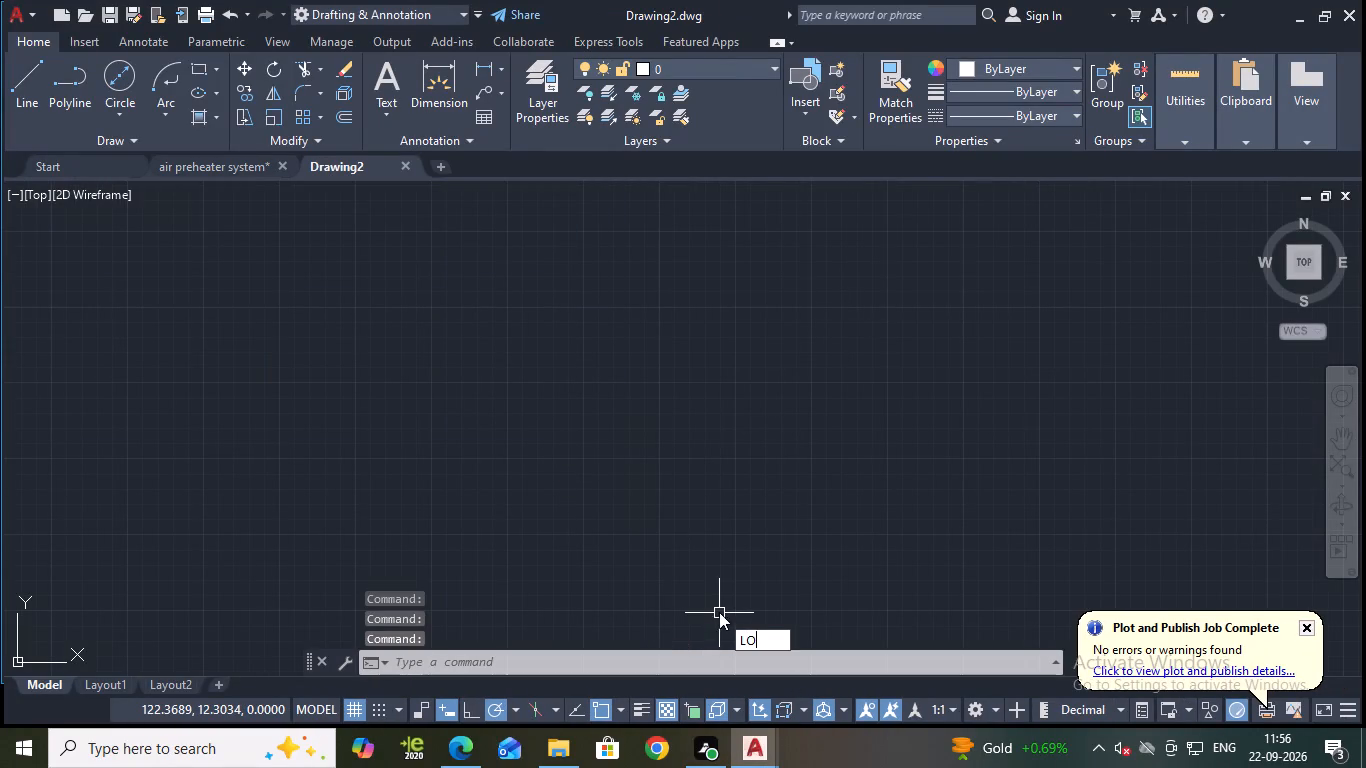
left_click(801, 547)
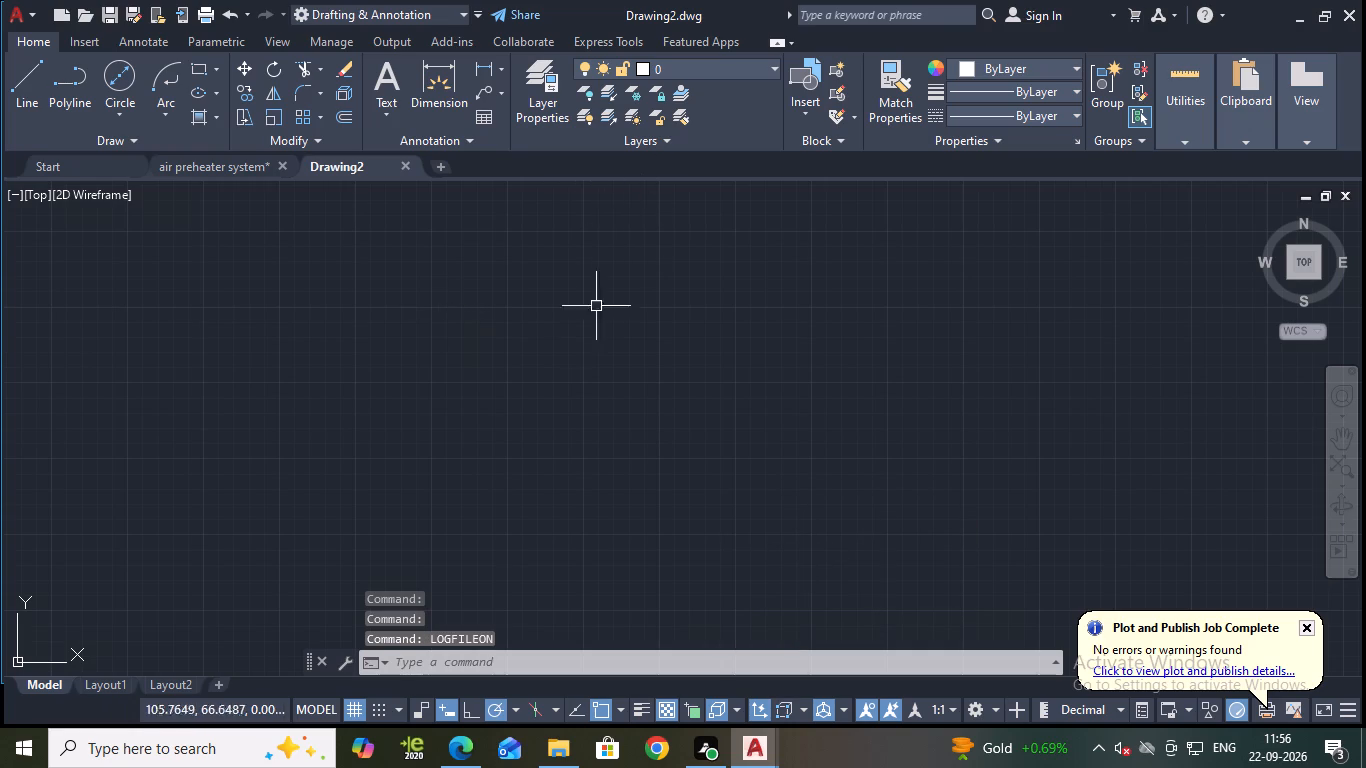
Set the model space limits from 0,0 to 297,210 and zoom to the extents.
type("LIMI")
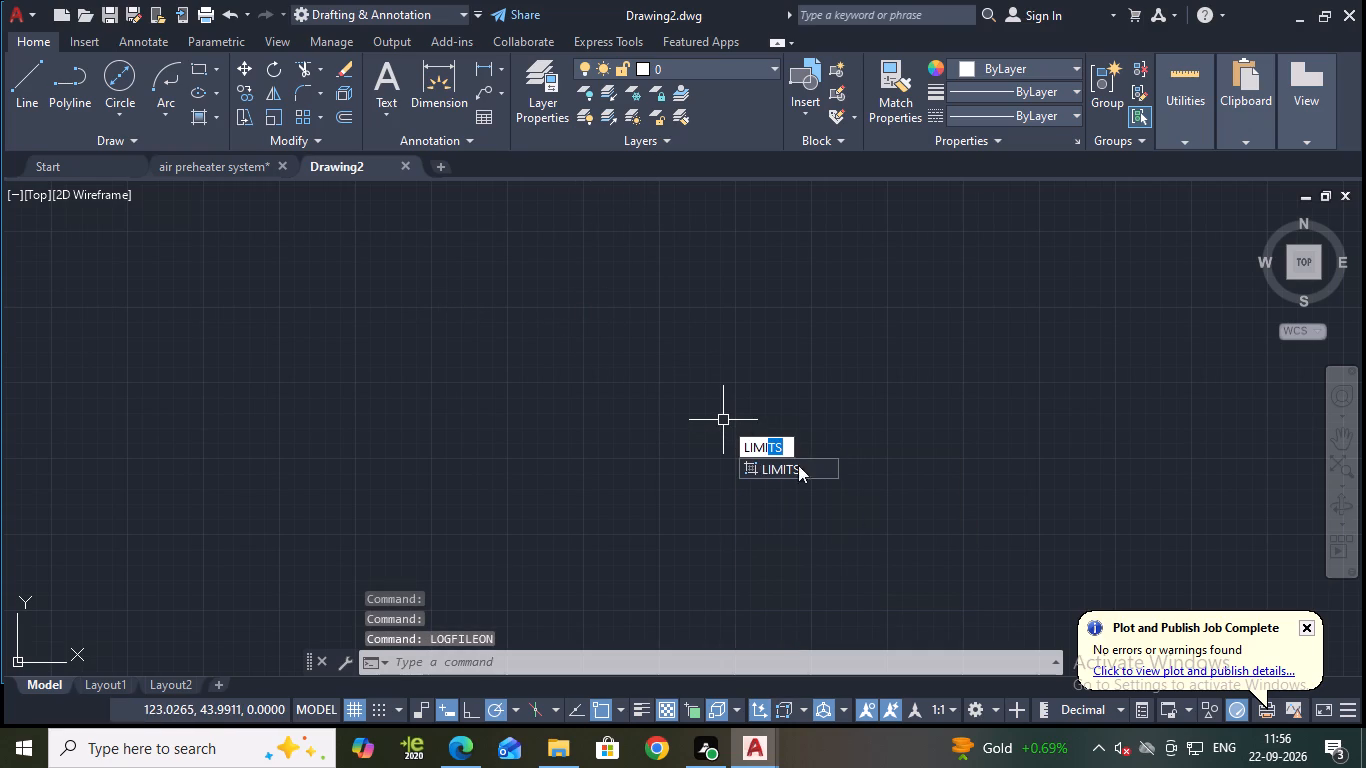
left_click(801, 470)
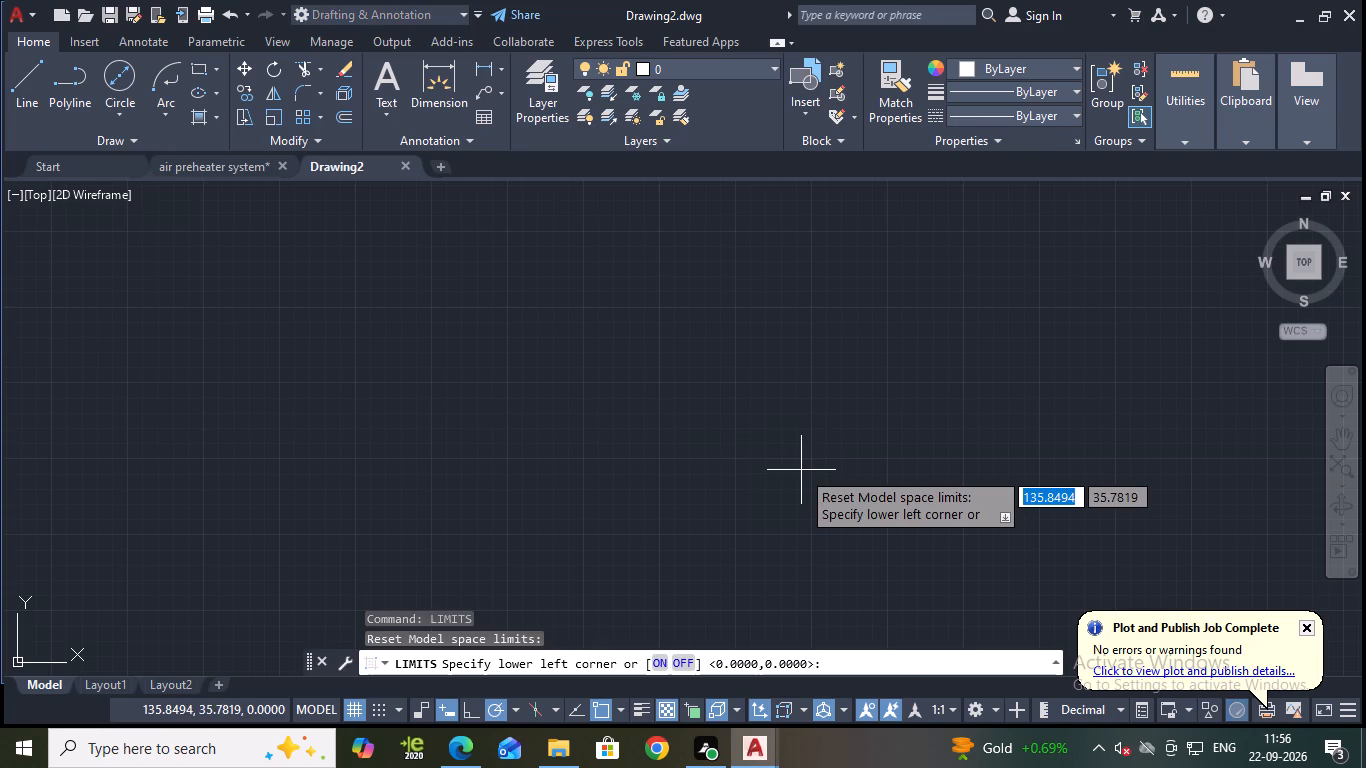
key("0")
type(",0")
key("Return")
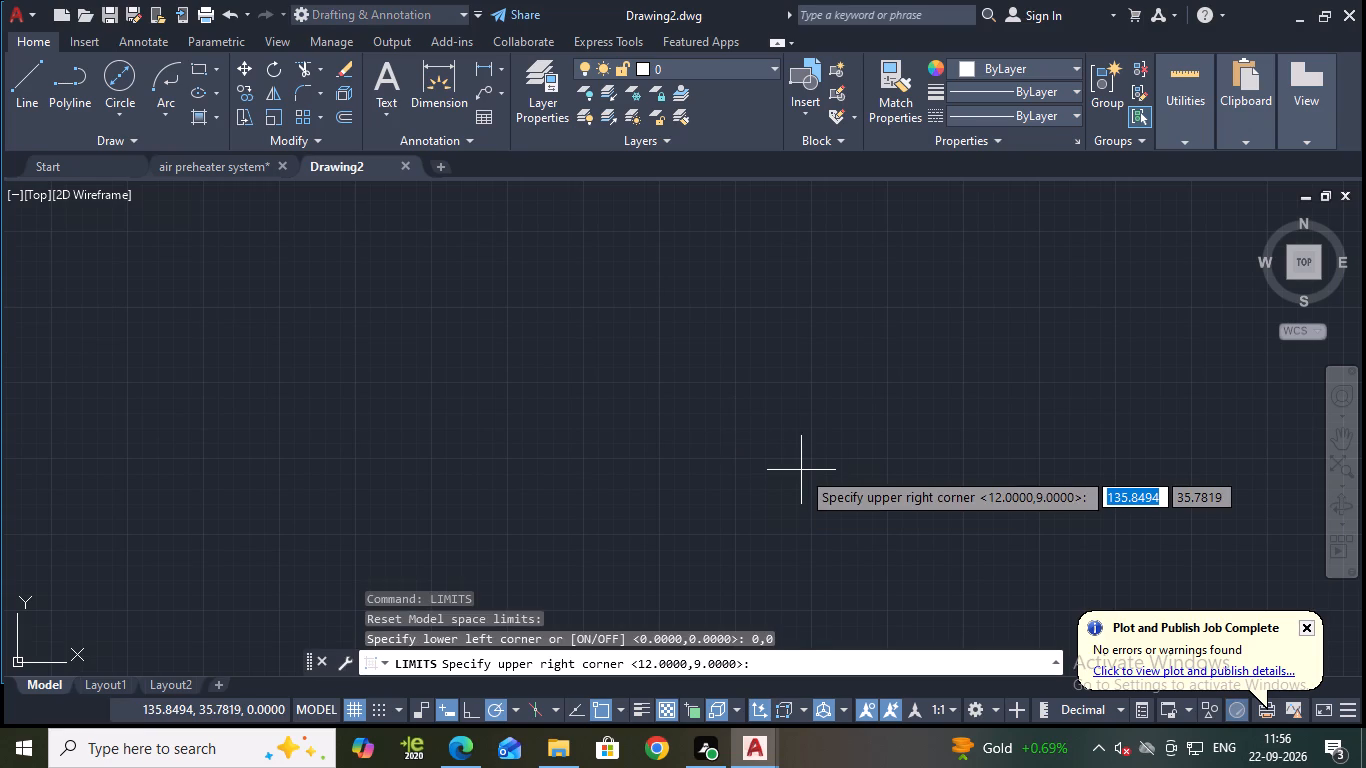
type("297")
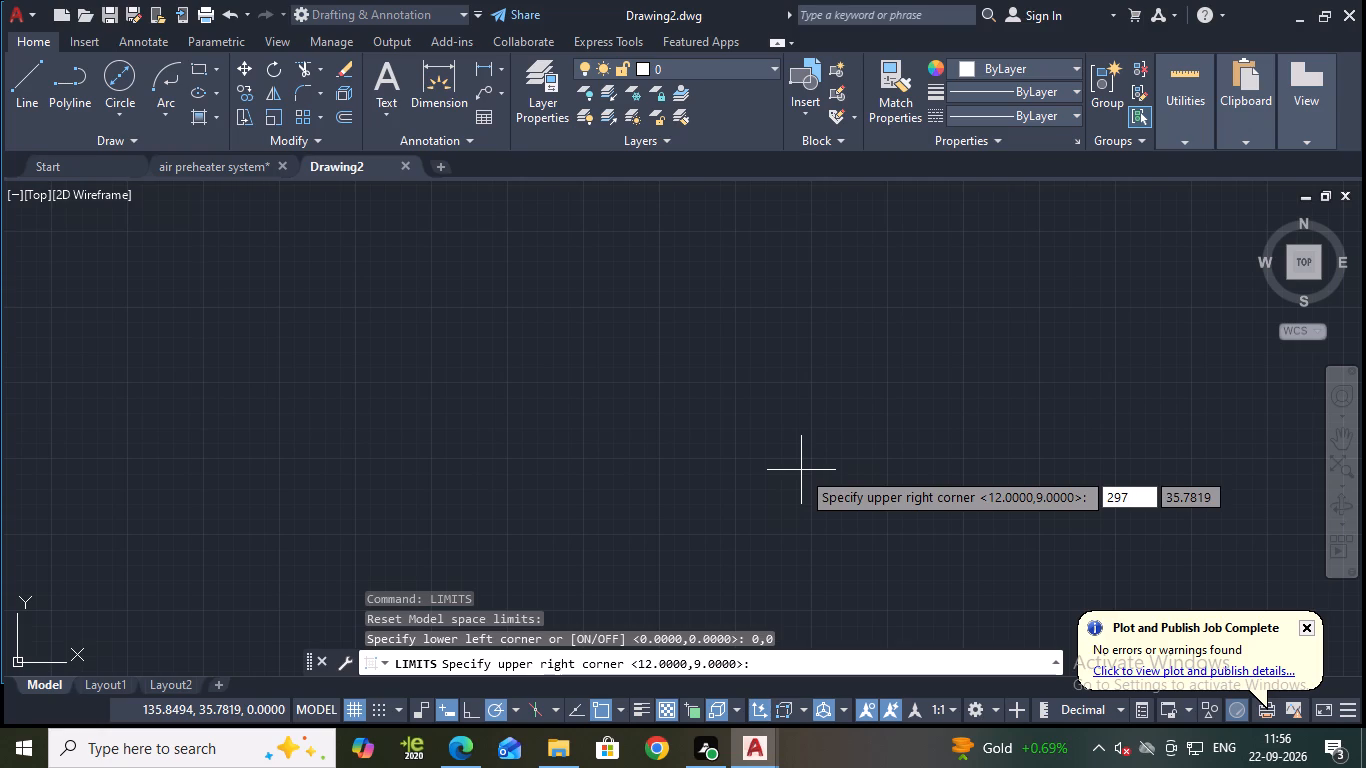
key("Tab")
type("210")
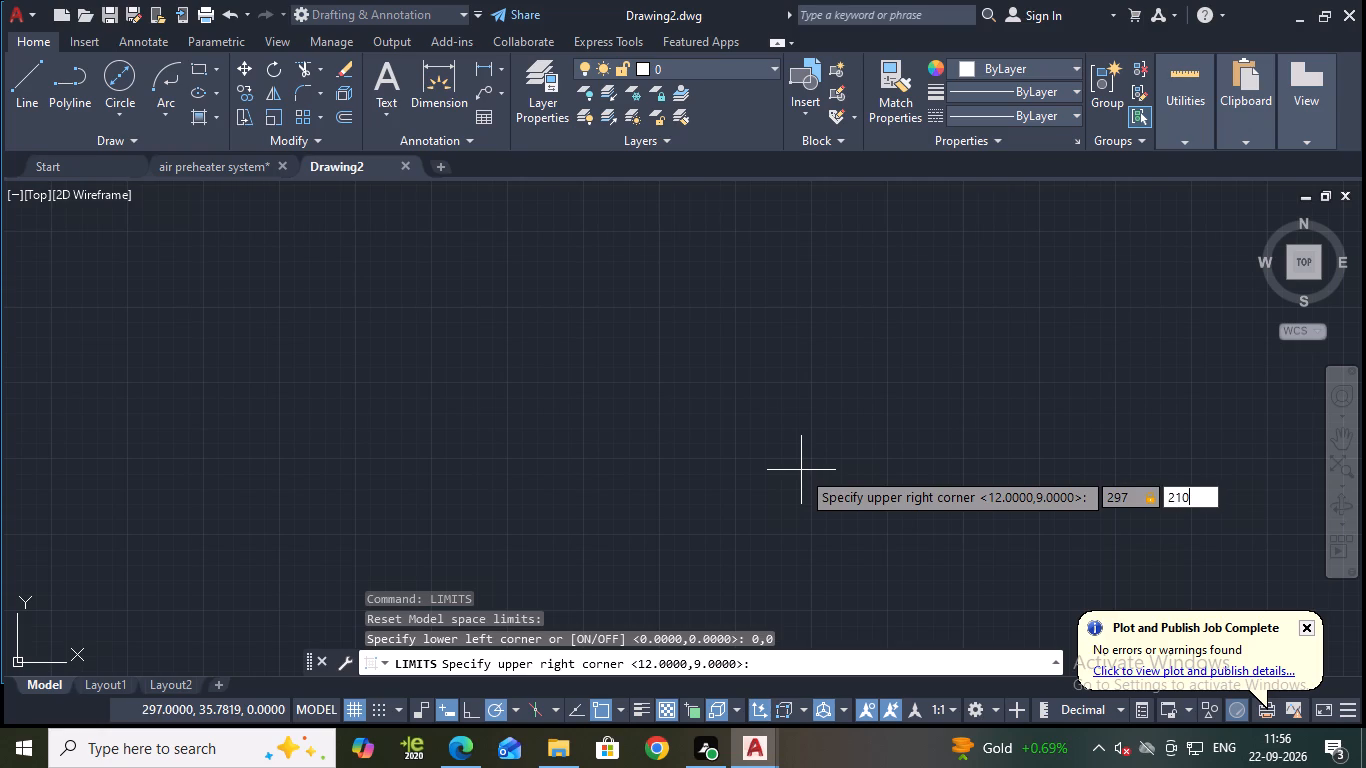
key("Return")
key("z")
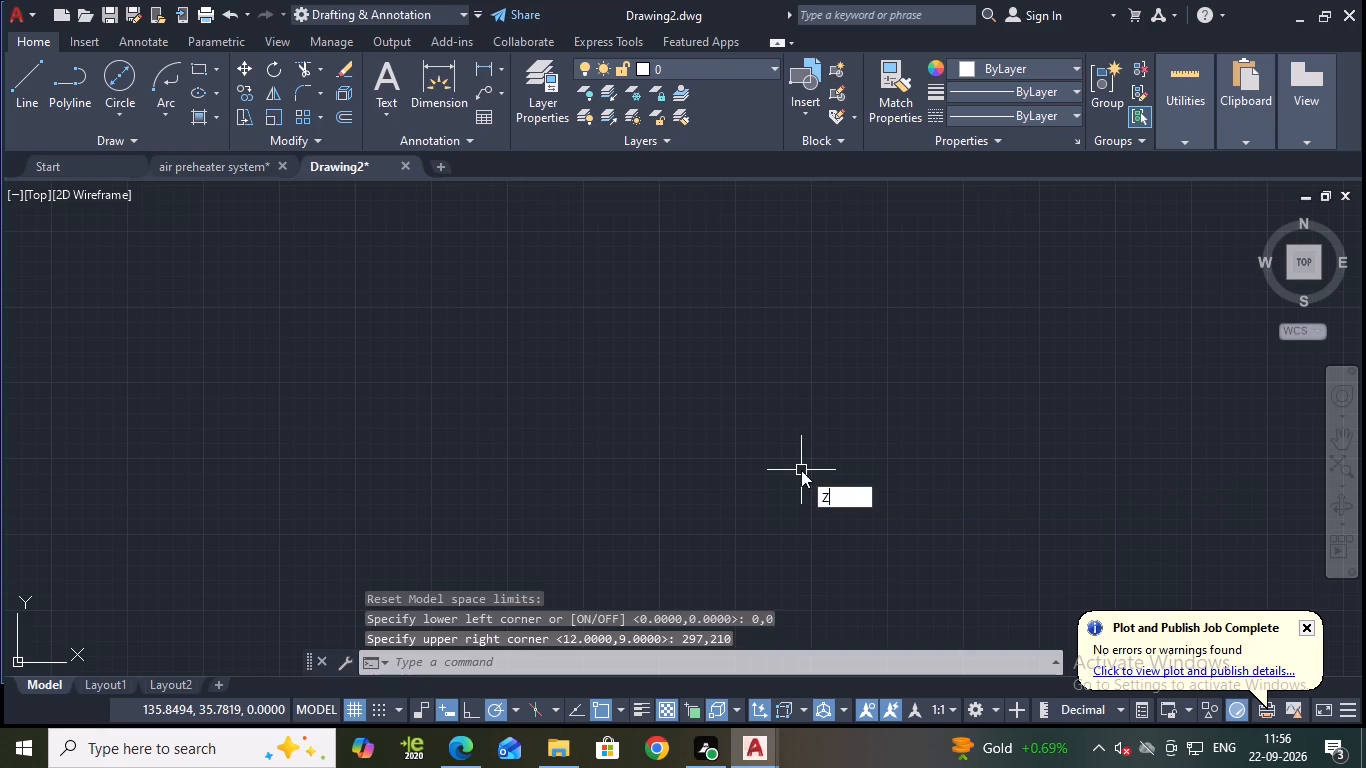
key("Return")
key("e")
key("Return")
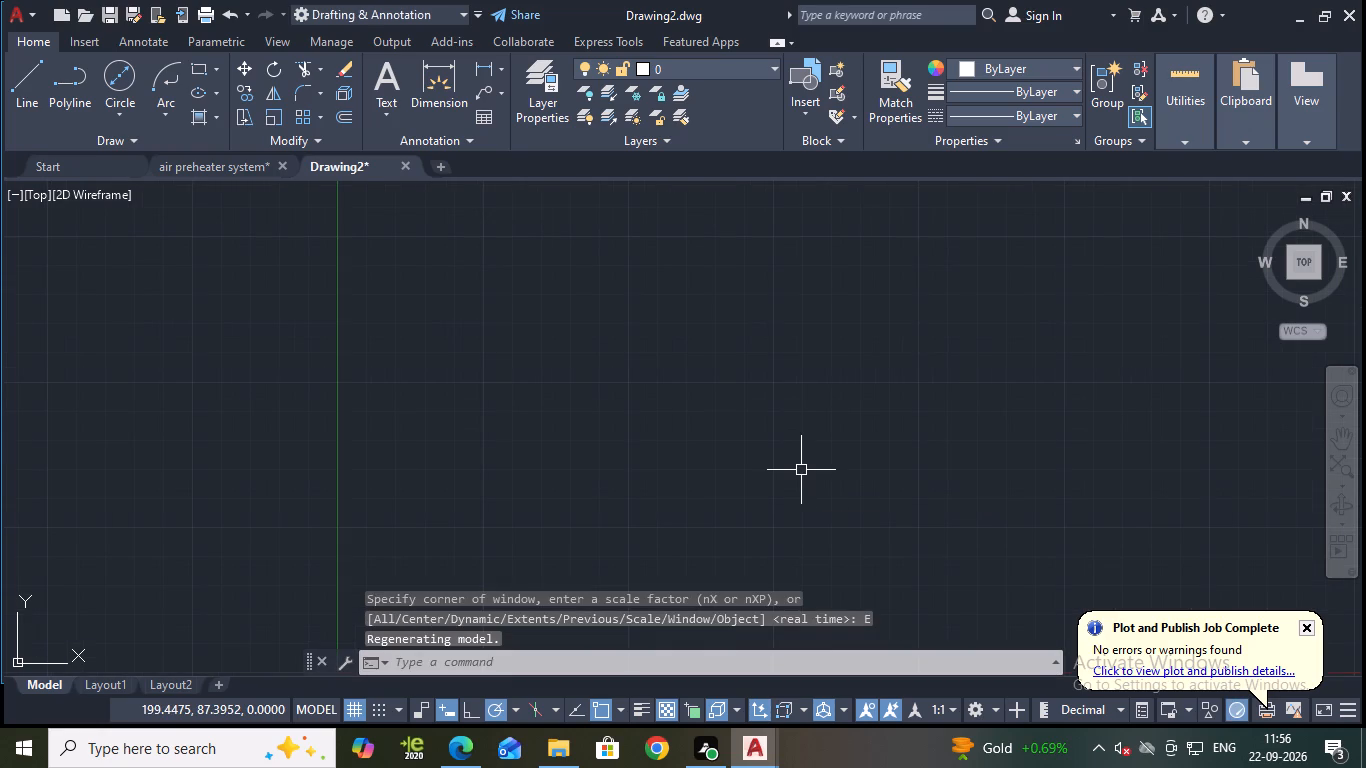
In the drafting settings, turn off displaying the grid beyond the limits.
key("d")
key("s")
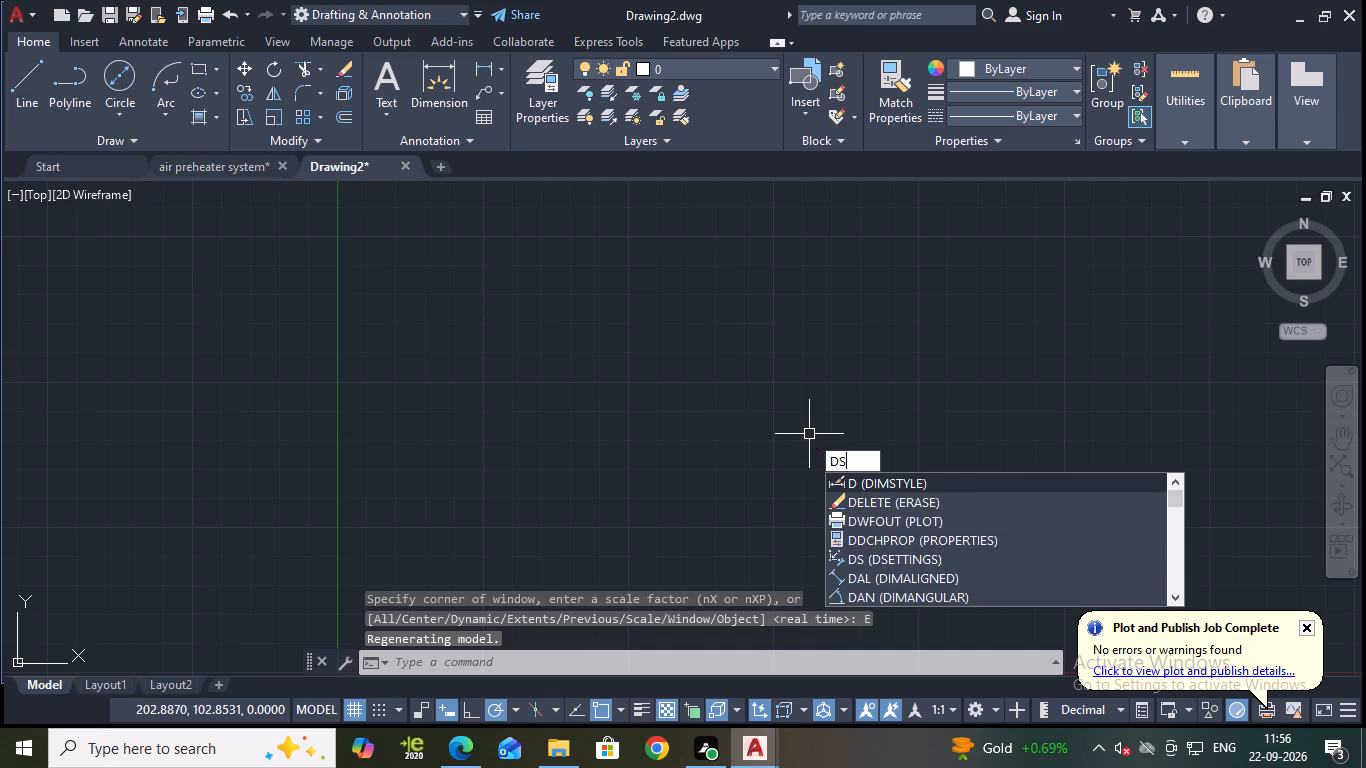
key("Return")
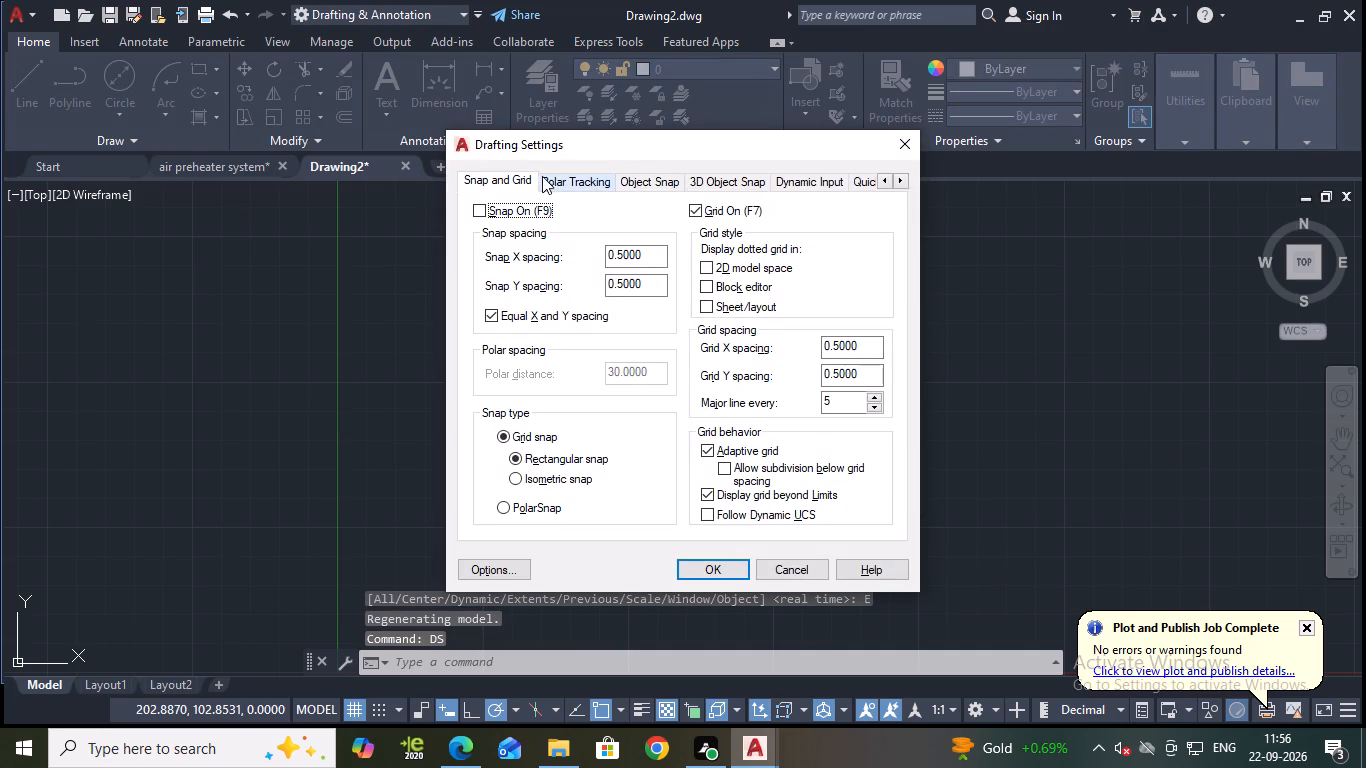
left_click(525, 180)
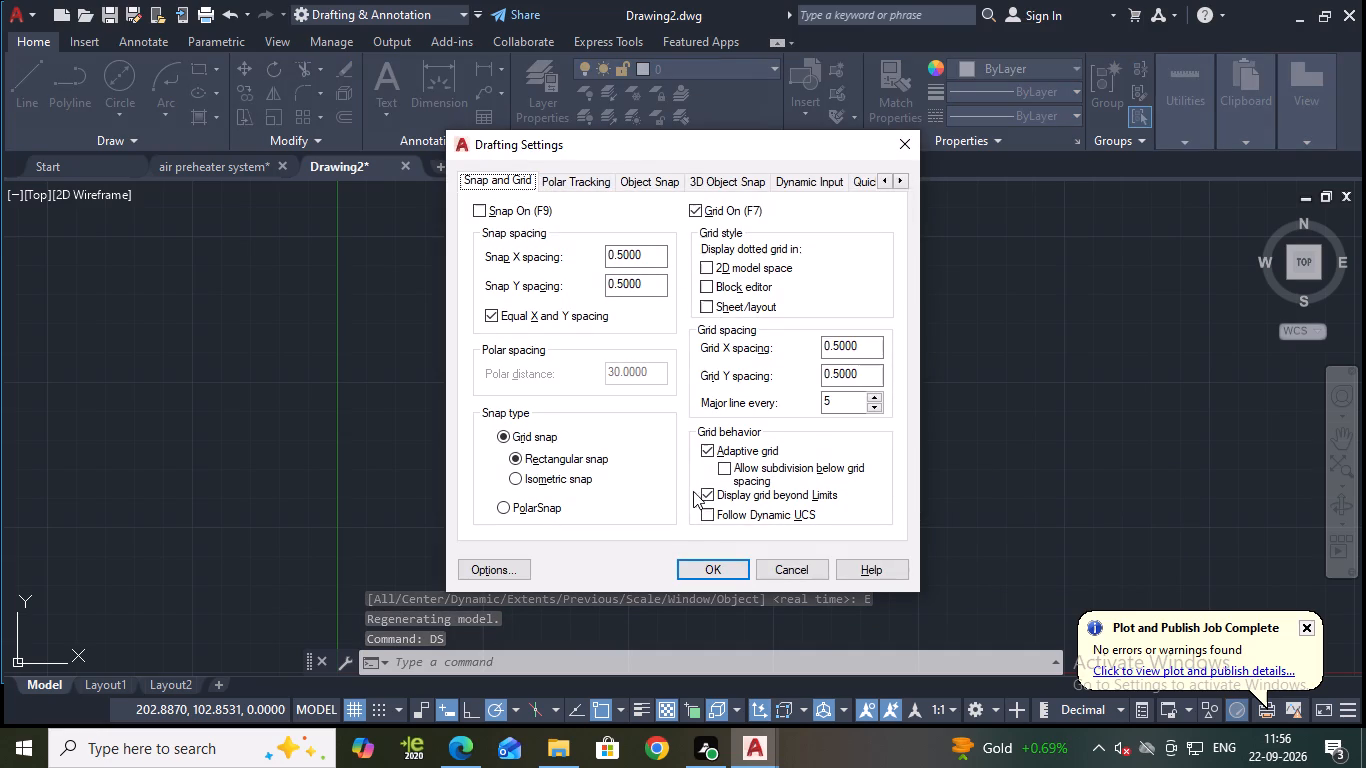
left_click(707, 487)
left_click(716, 570)
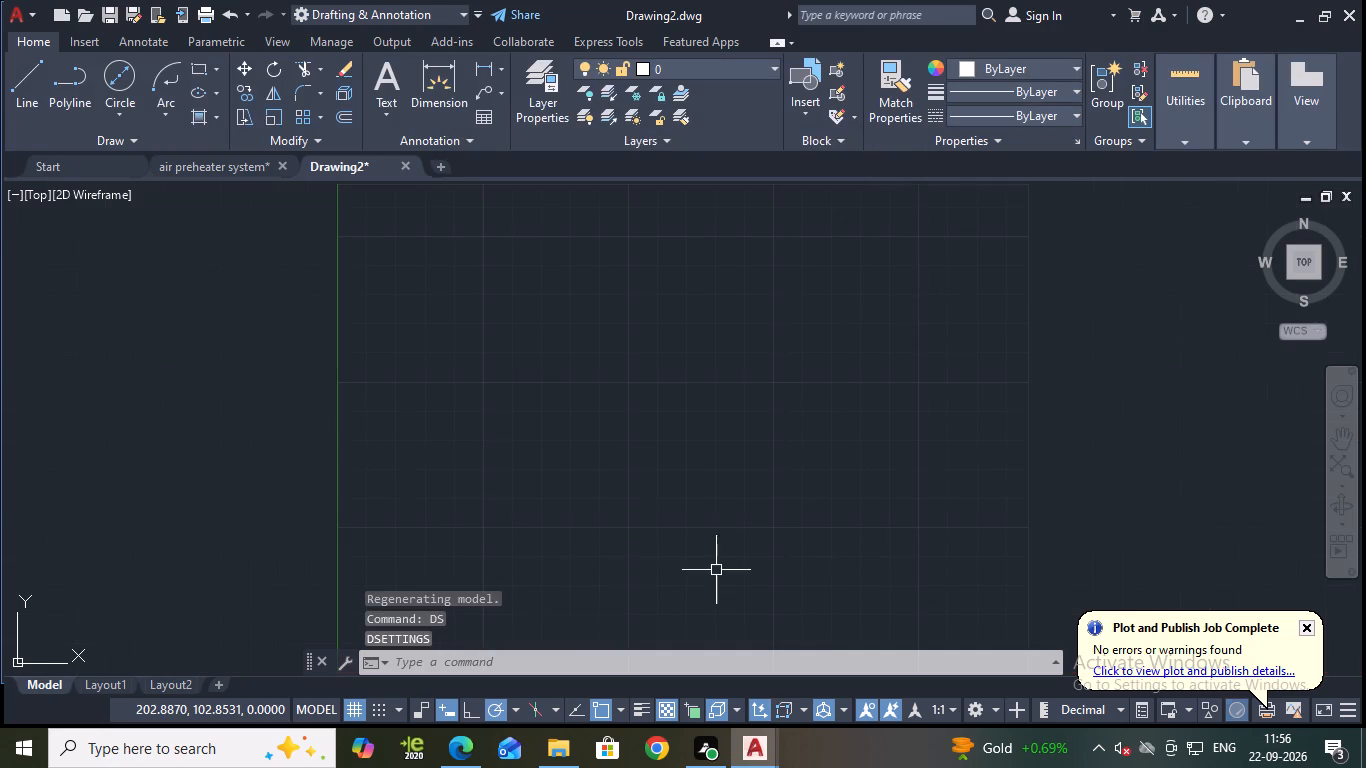
Draw a 65-unit horizontal line in the upper middle of the grid area, starting at about 121,176.
scroll(884, 373, "down", 2)
scroll(858, 416, "up", 2)
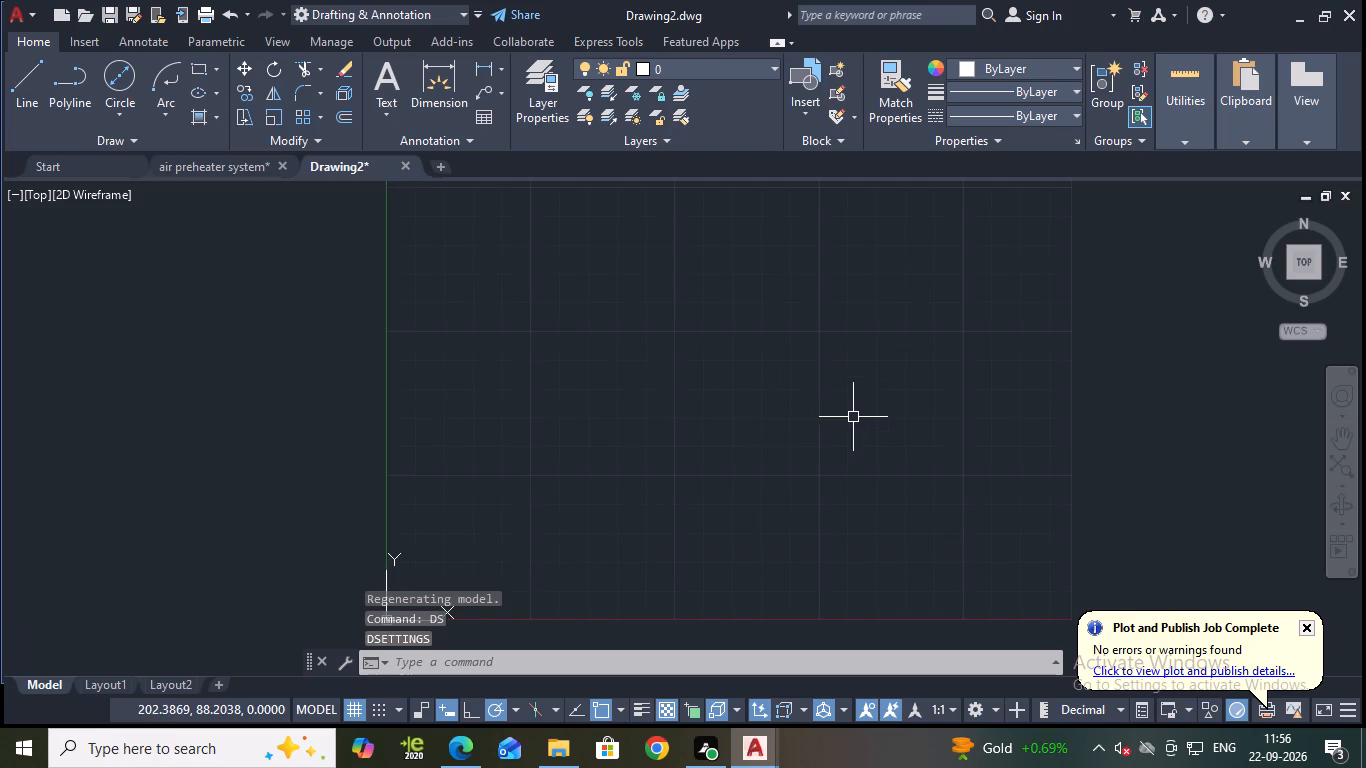
middle_click_drag(853, 417, 939, 471)
scroll(935, 471, "down", 1)
middle_click_drag(927, 452, 826, 428)
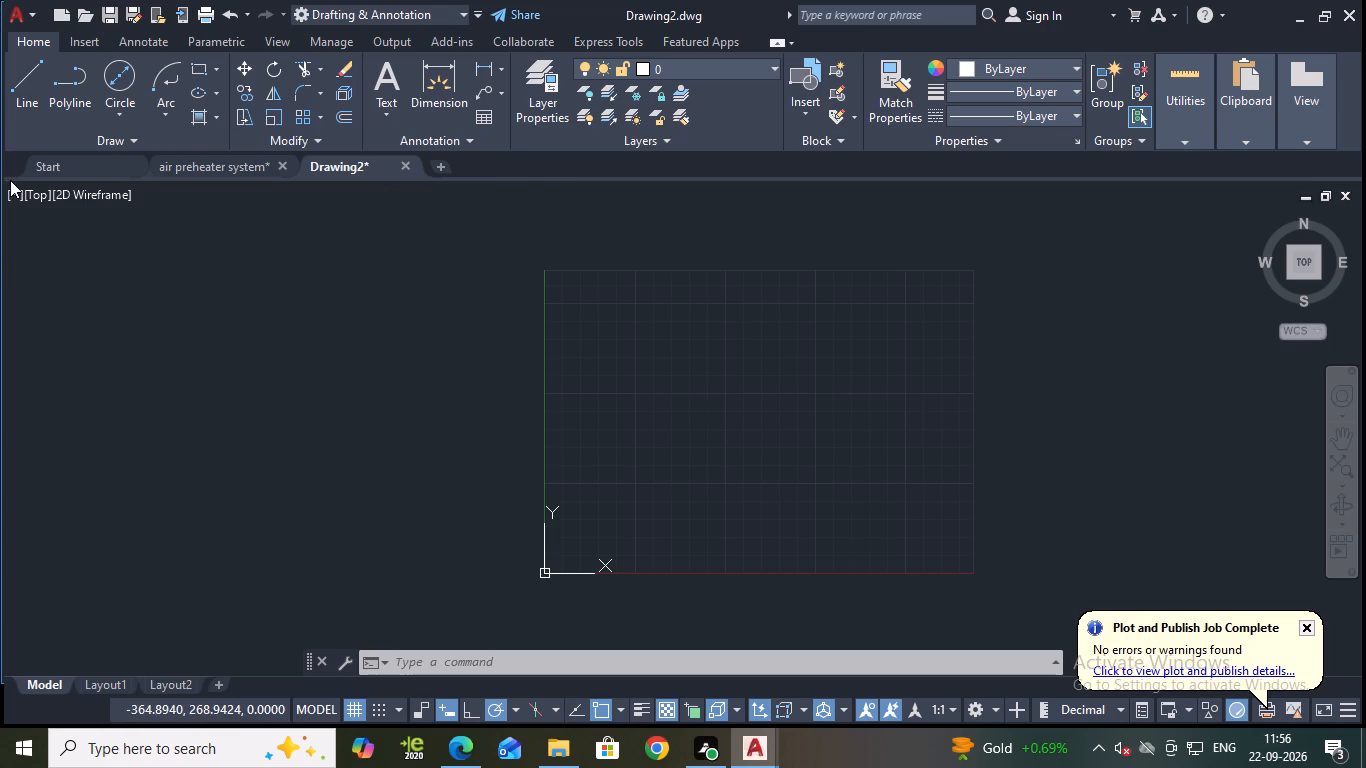
left_click(32, 61)
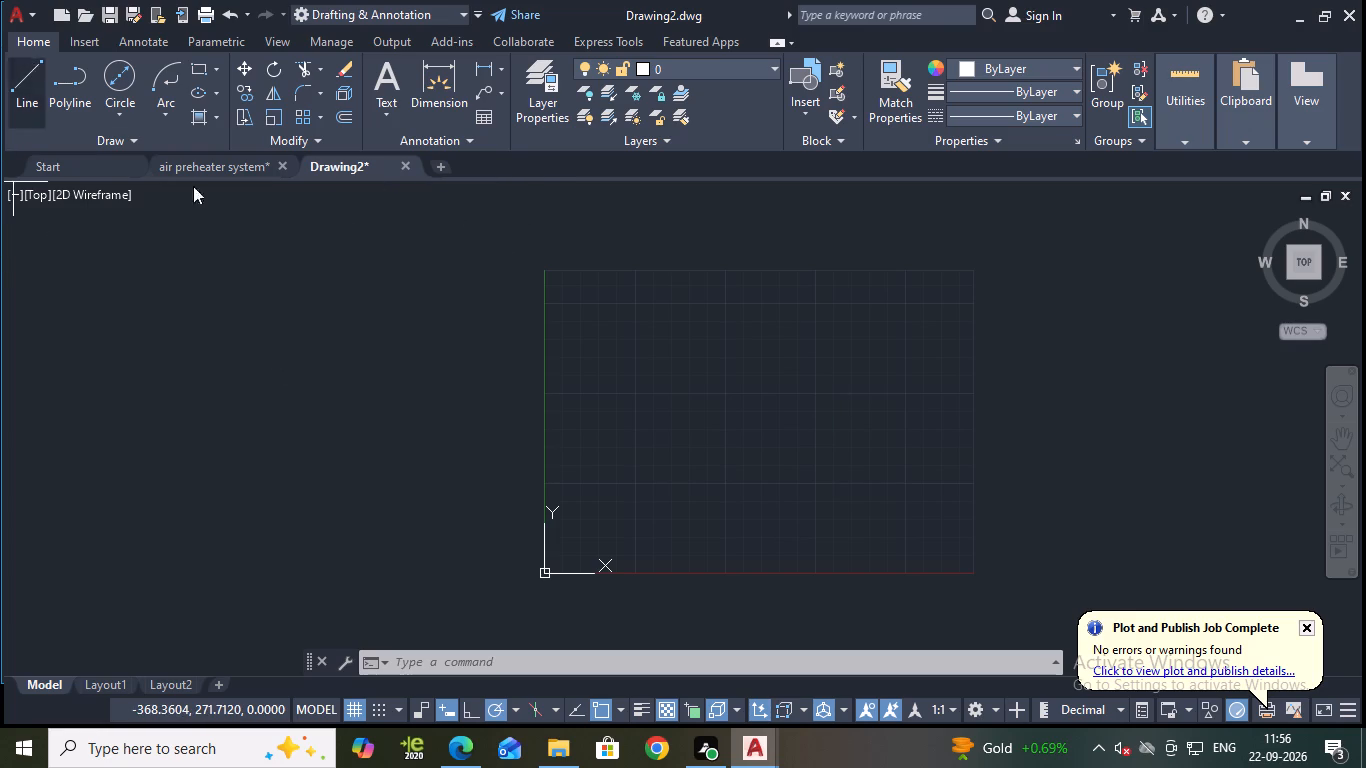
scroll(768, 391, "up", 1)
middle_click_drag(768, 398, 781, 307)
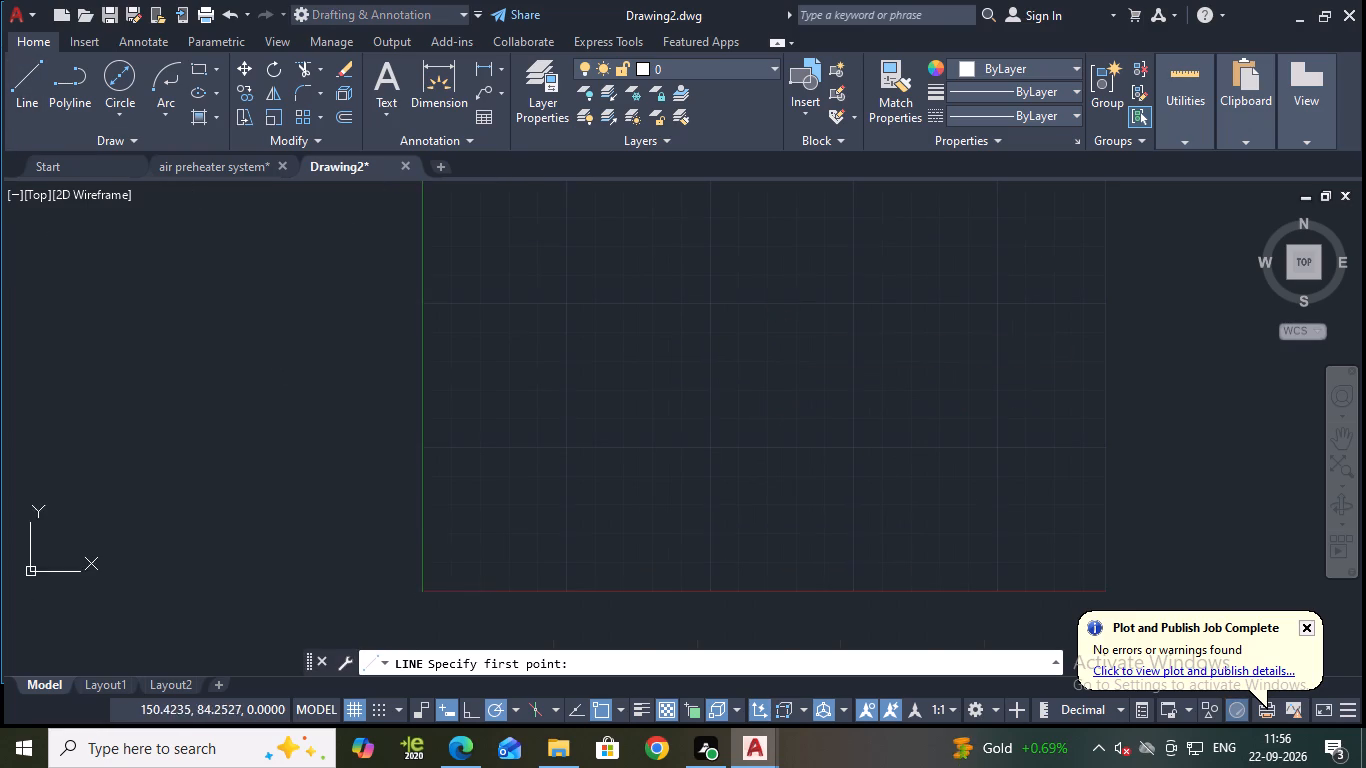
middle_click_drag(807, 314, 790, 367)
scroll(759, 324, "down", 1)
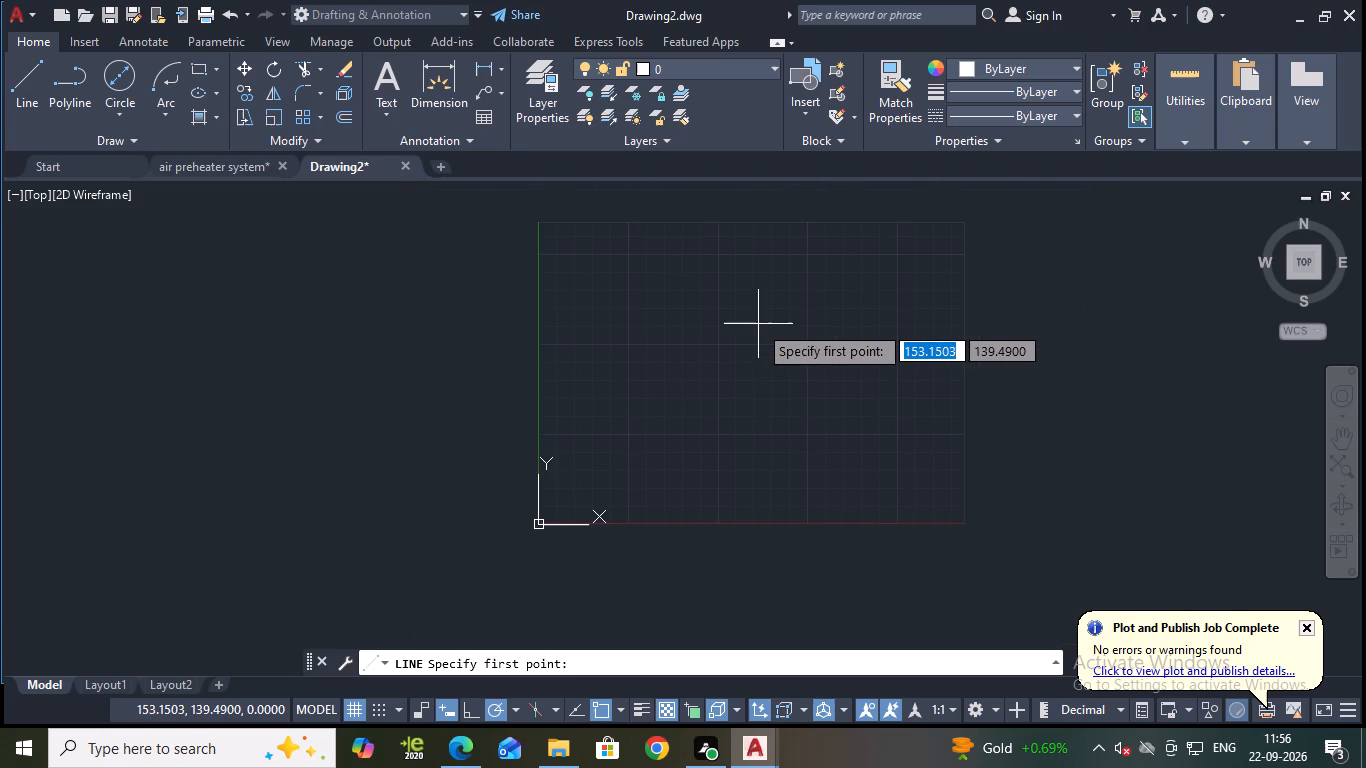
left_click(713, 271)
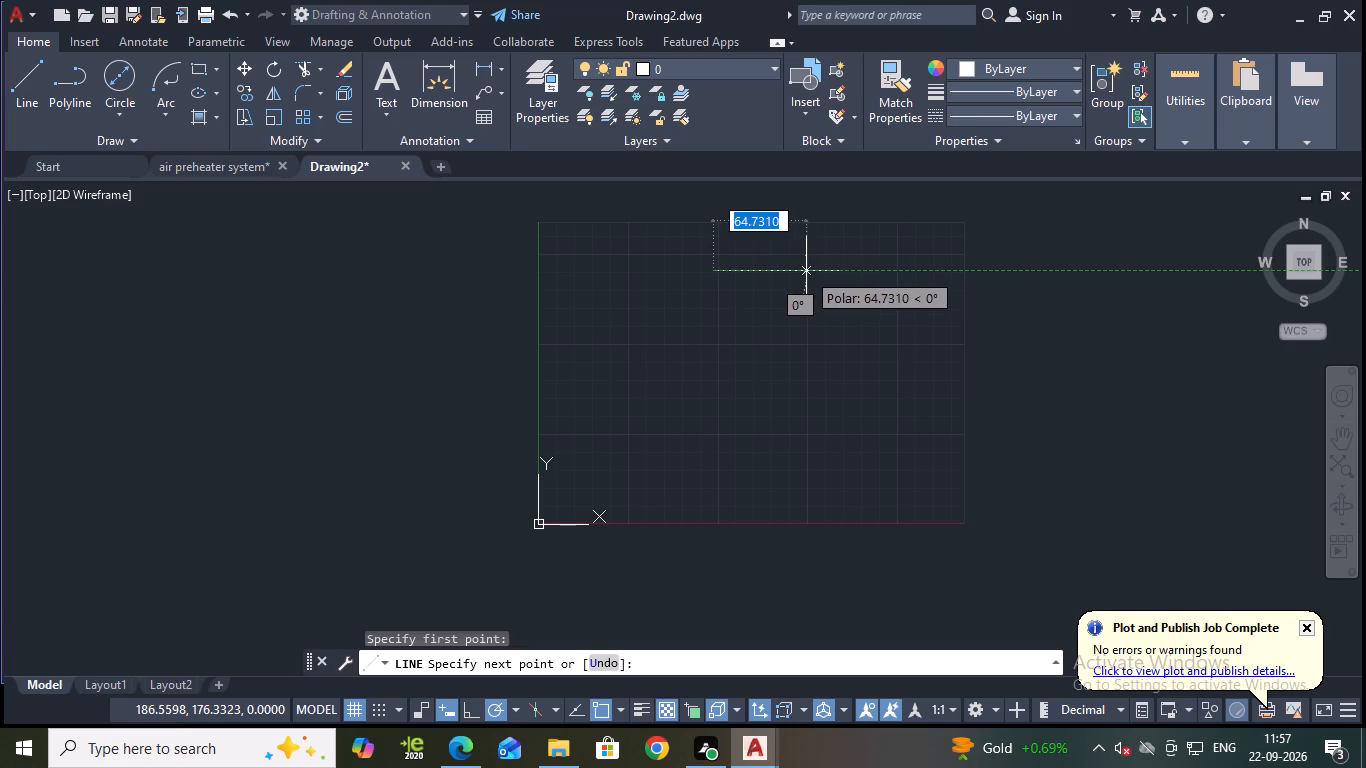
type("65")
key("Return")
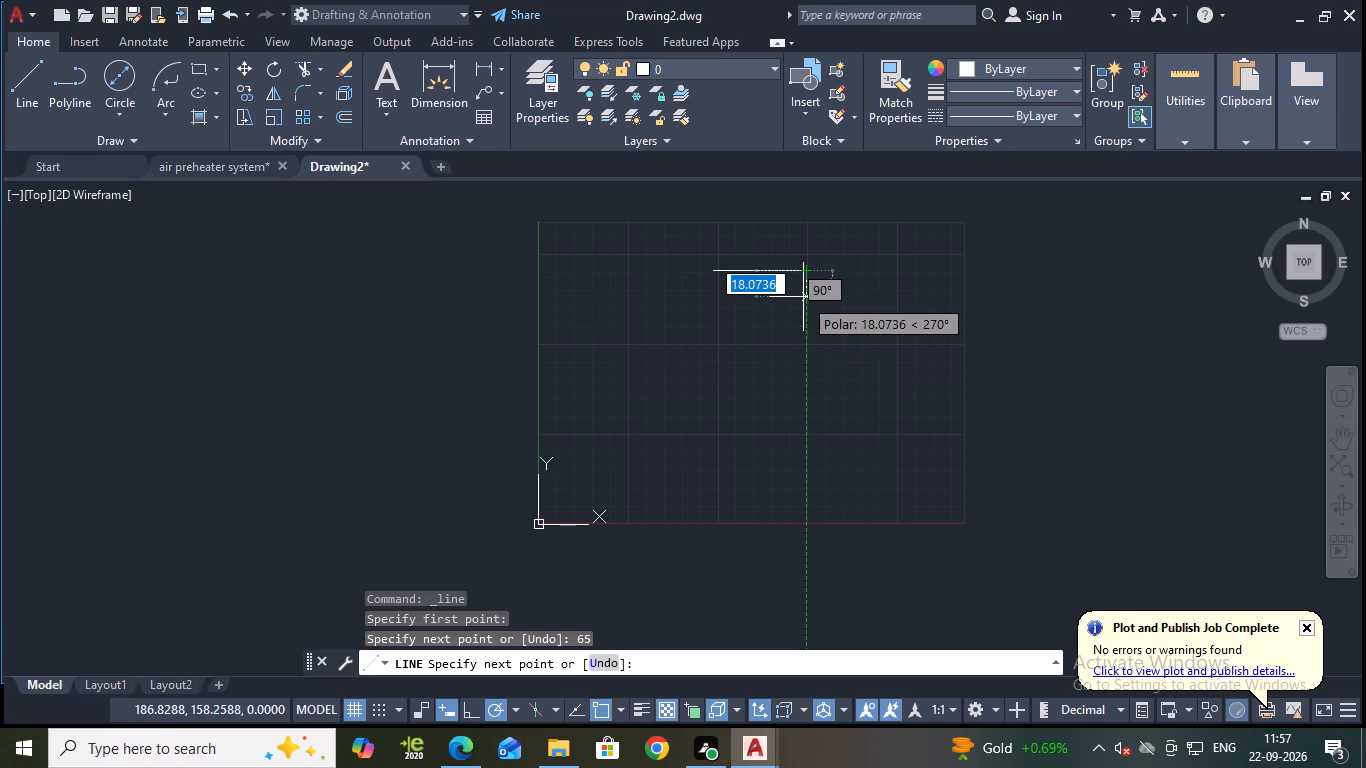
key("Escape")
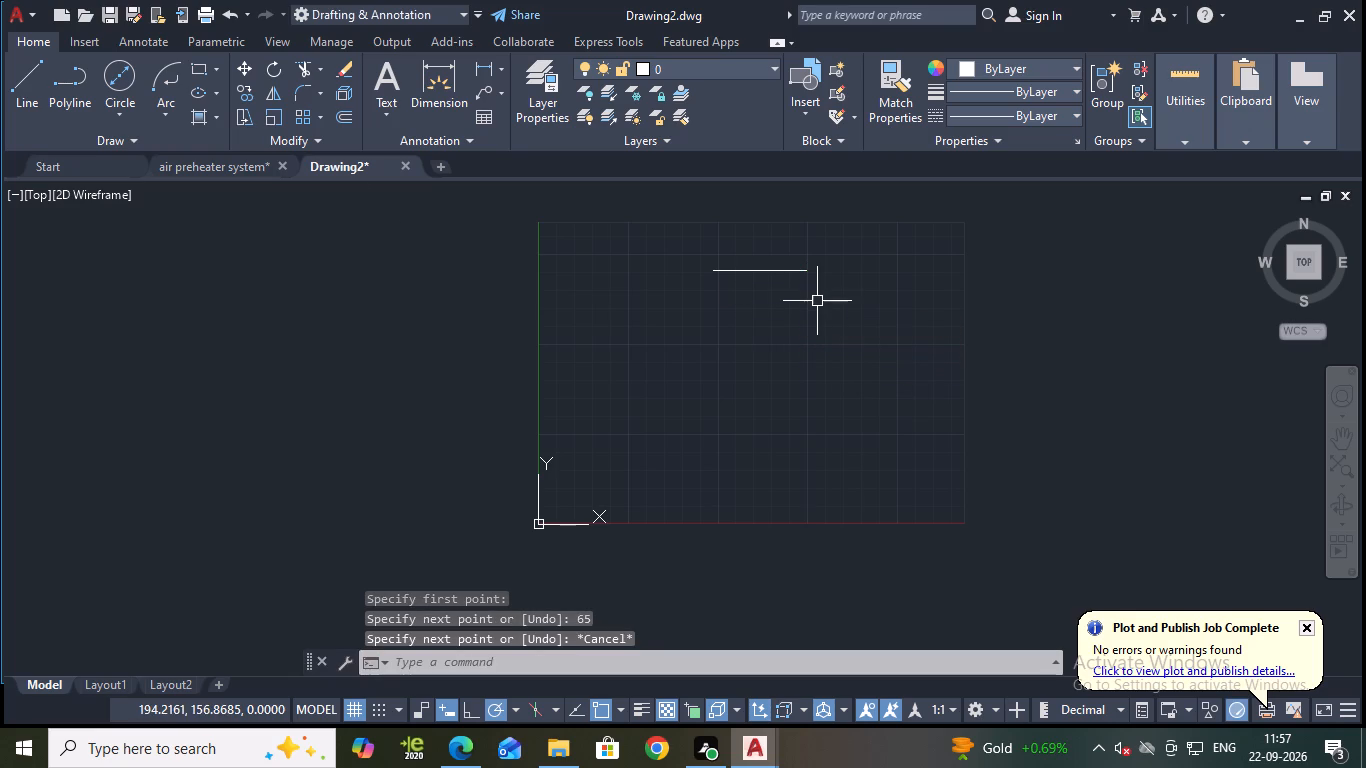
Draw a 20-unit vertical line straight down from the left end of the horizontal line.
left_click(24, 72)
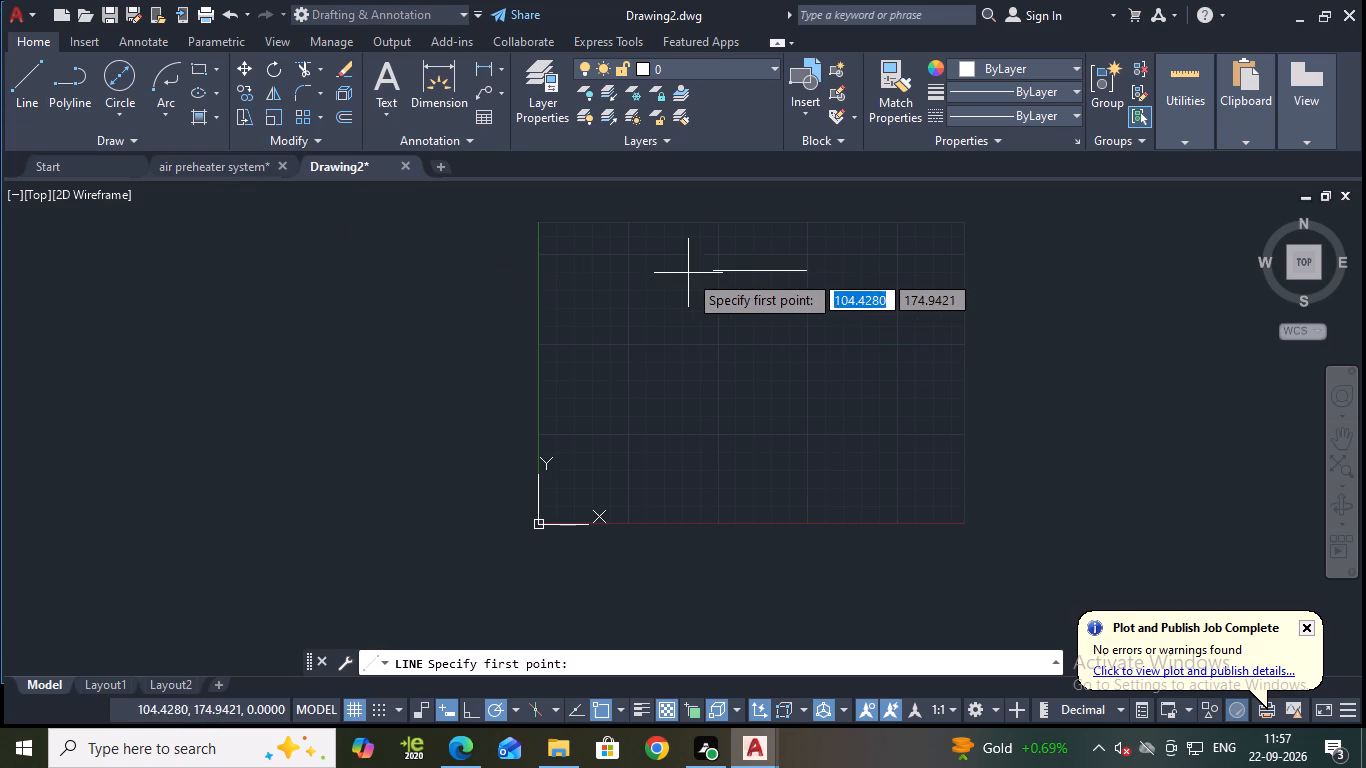
left_click(713, 274)
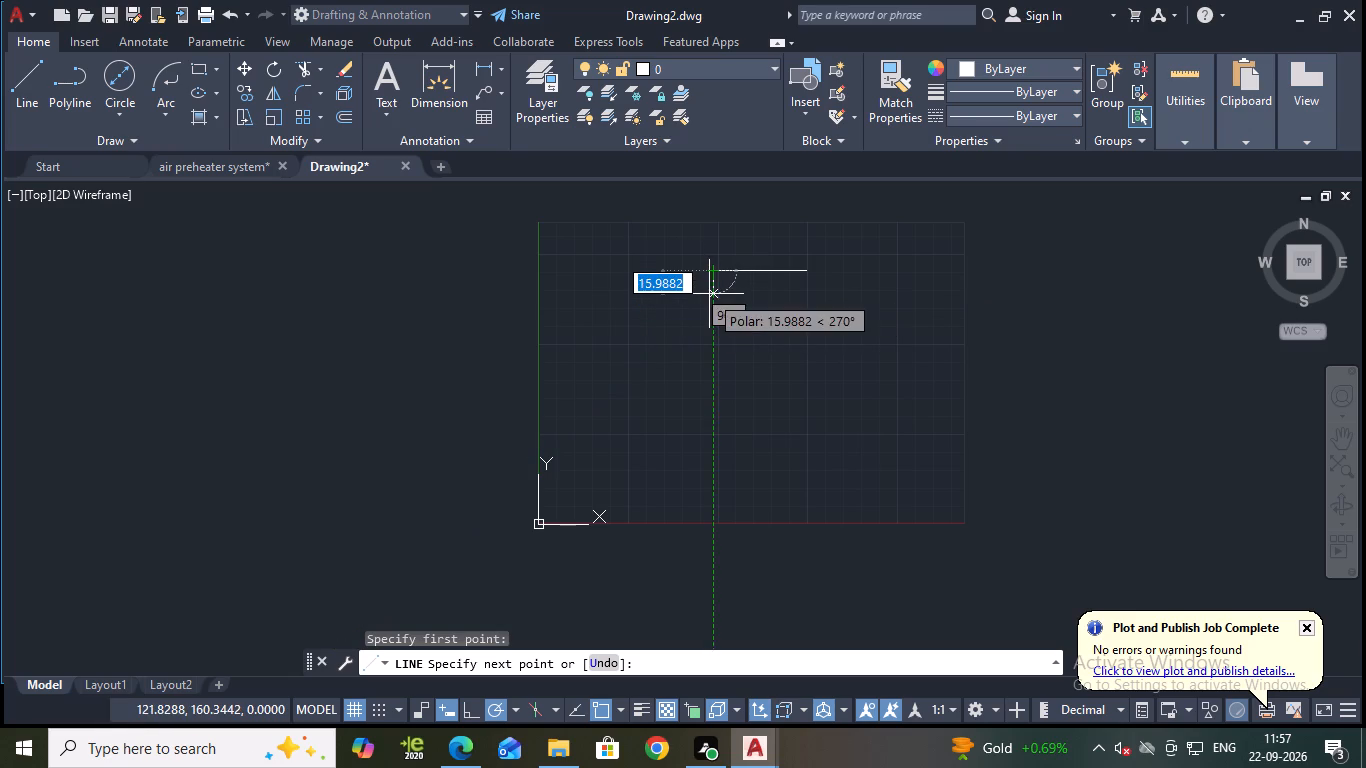
scroll(712, 289, "up", 2)
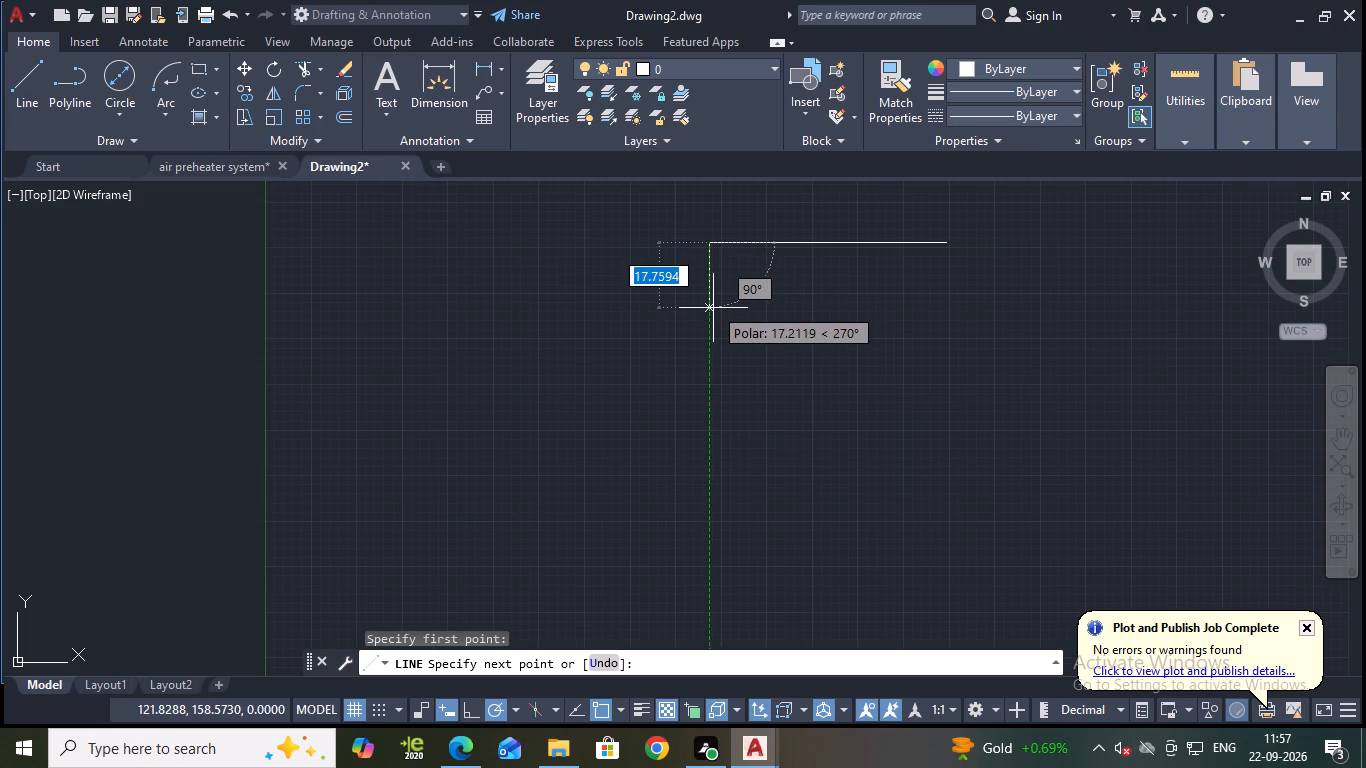
type("18")
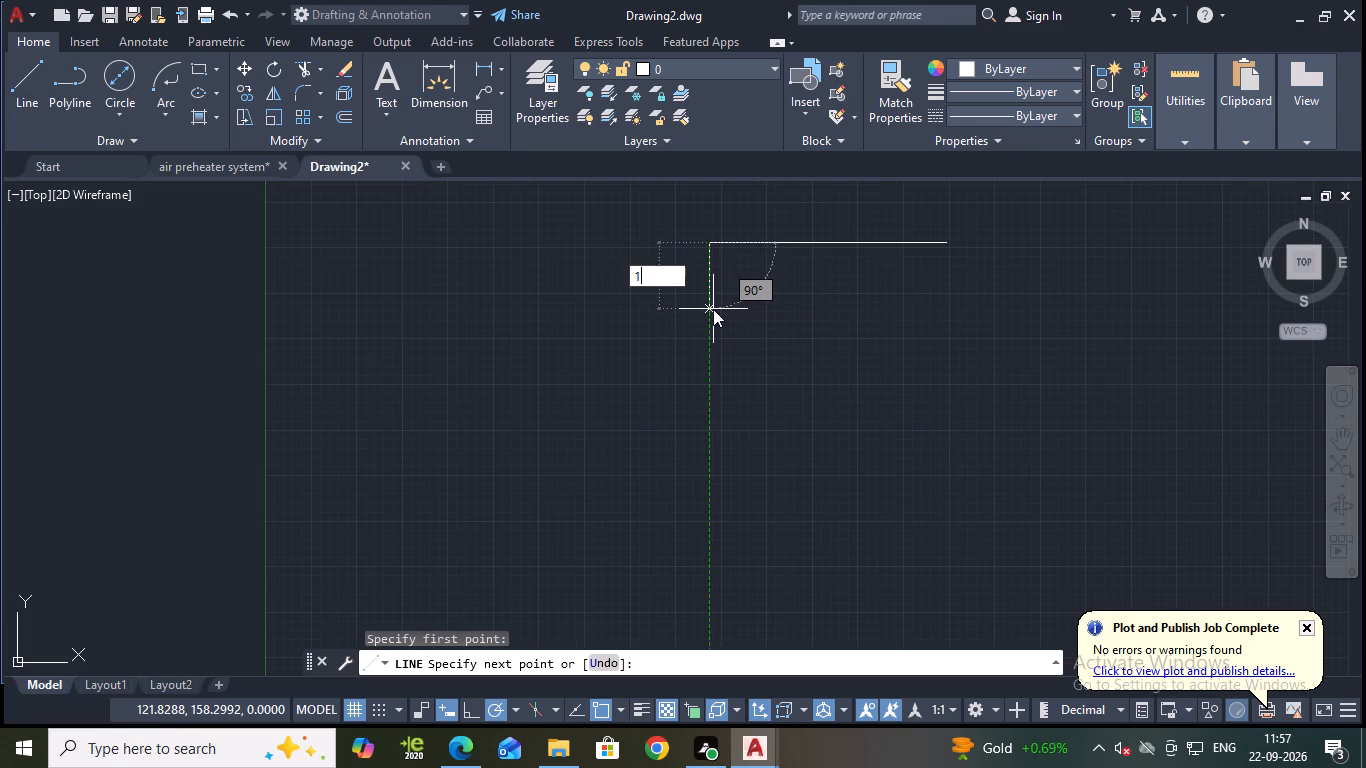
key("Return")
key("ctrl+z")
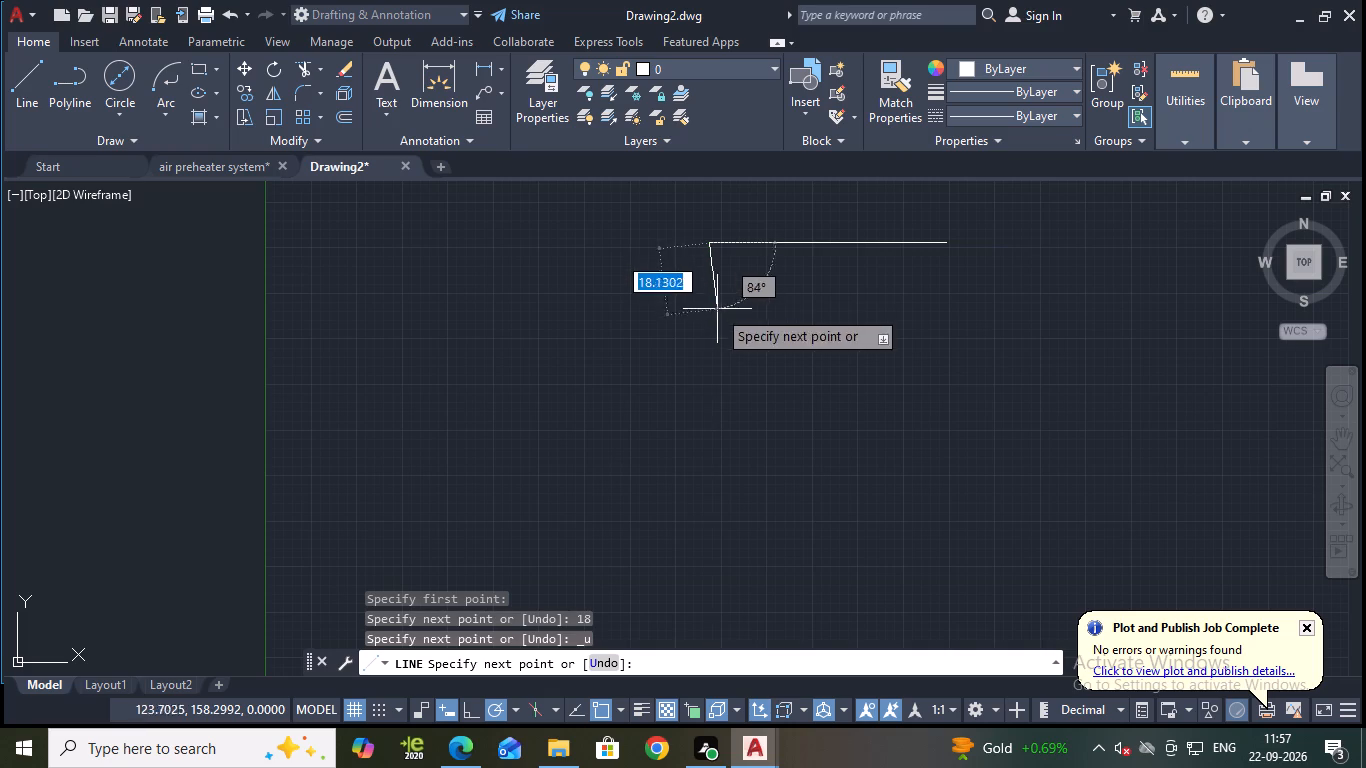
key("2")
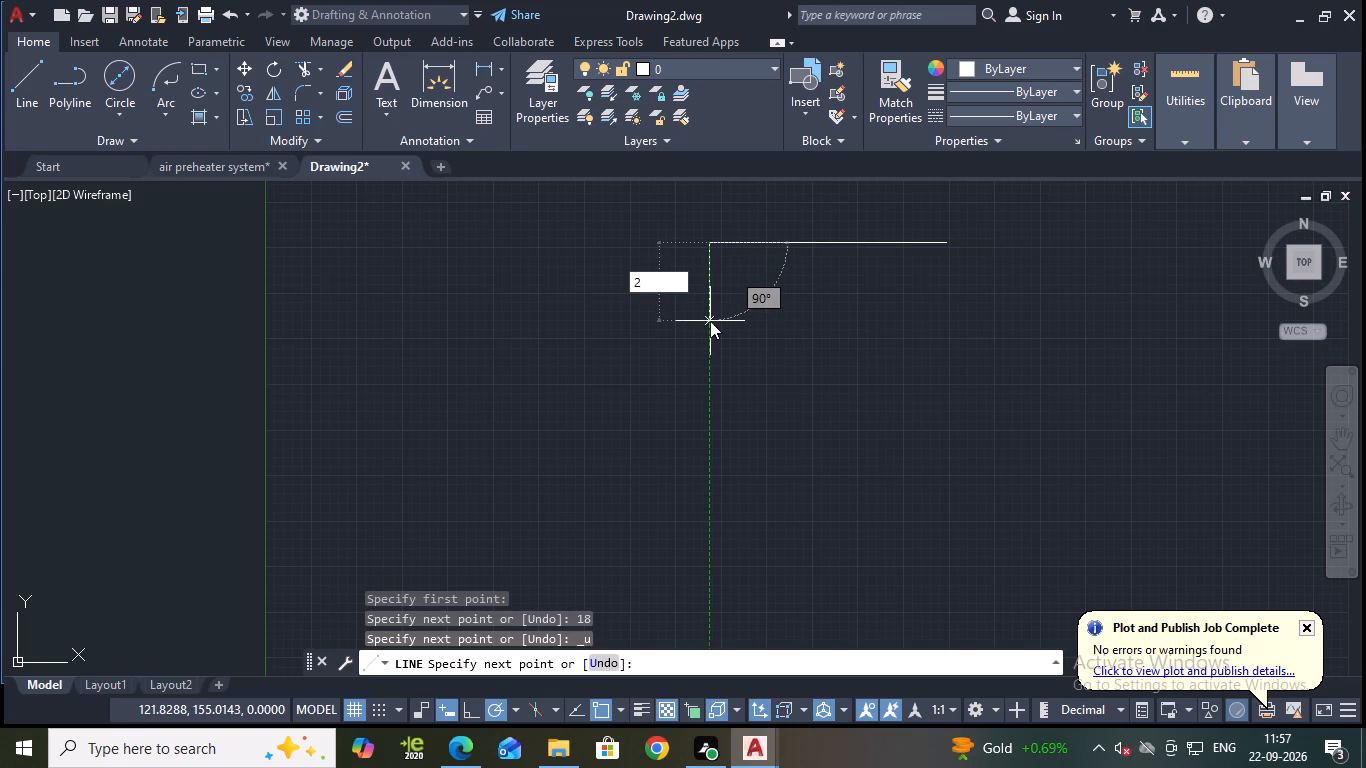
key("0")
key("Return")
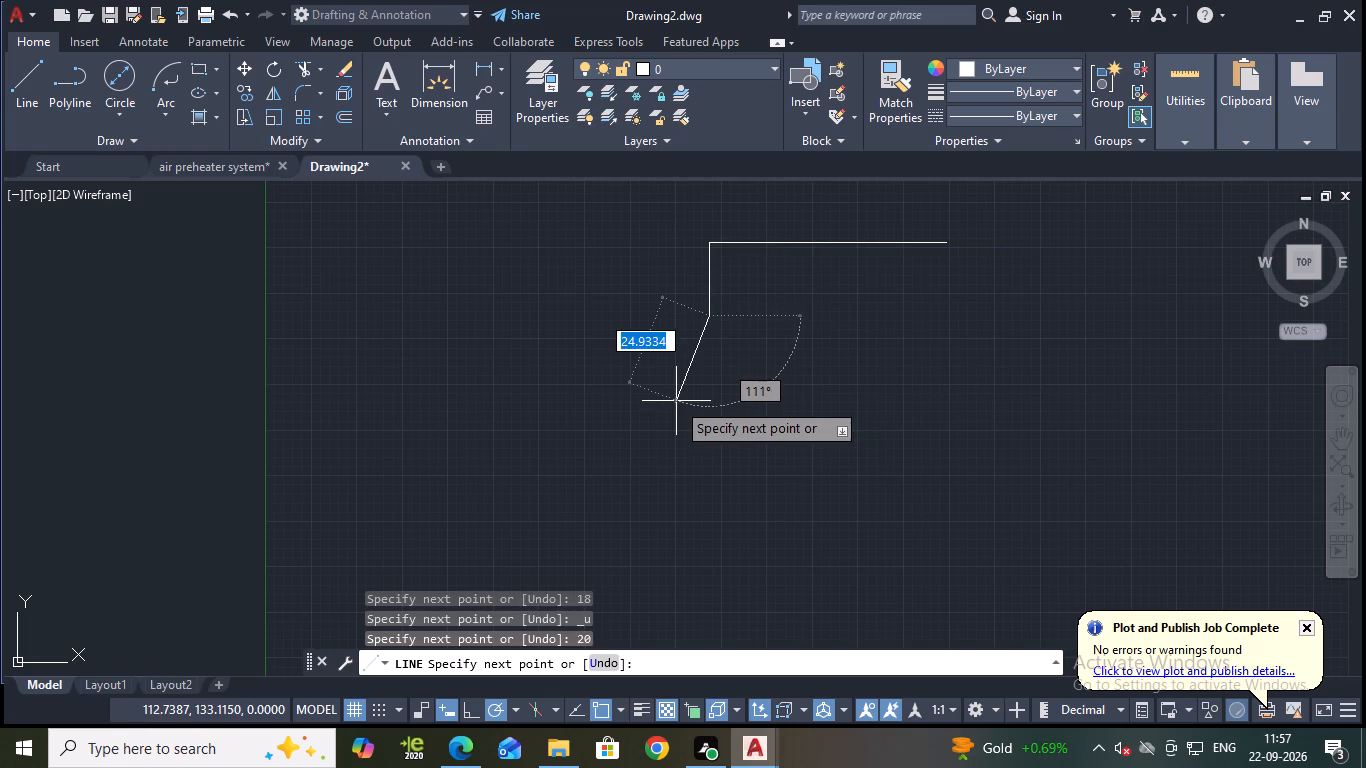
Continue the outline with a segment sloping down and left to about X 107, followed by a vertical segment down to about Y 29.
scroll(664, 395, "down", 1)
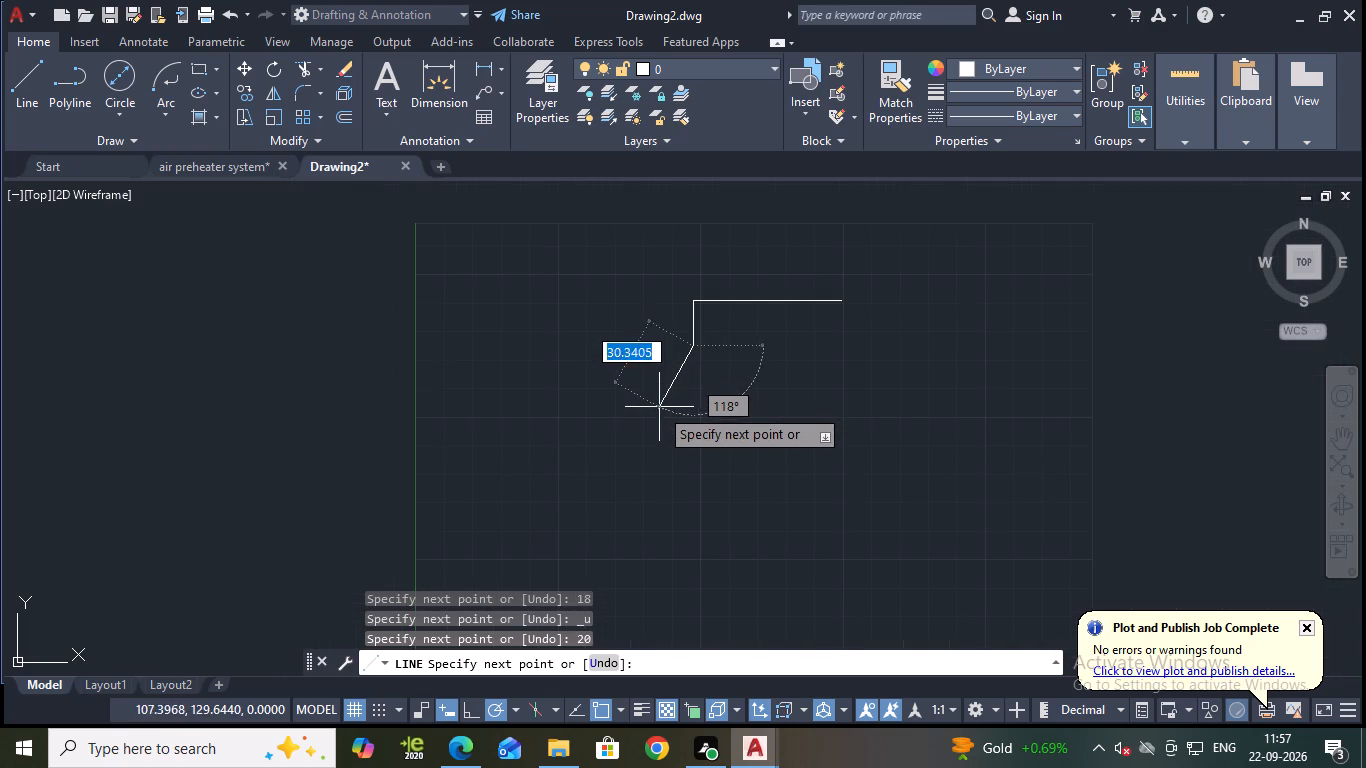
left_click(660, 401)
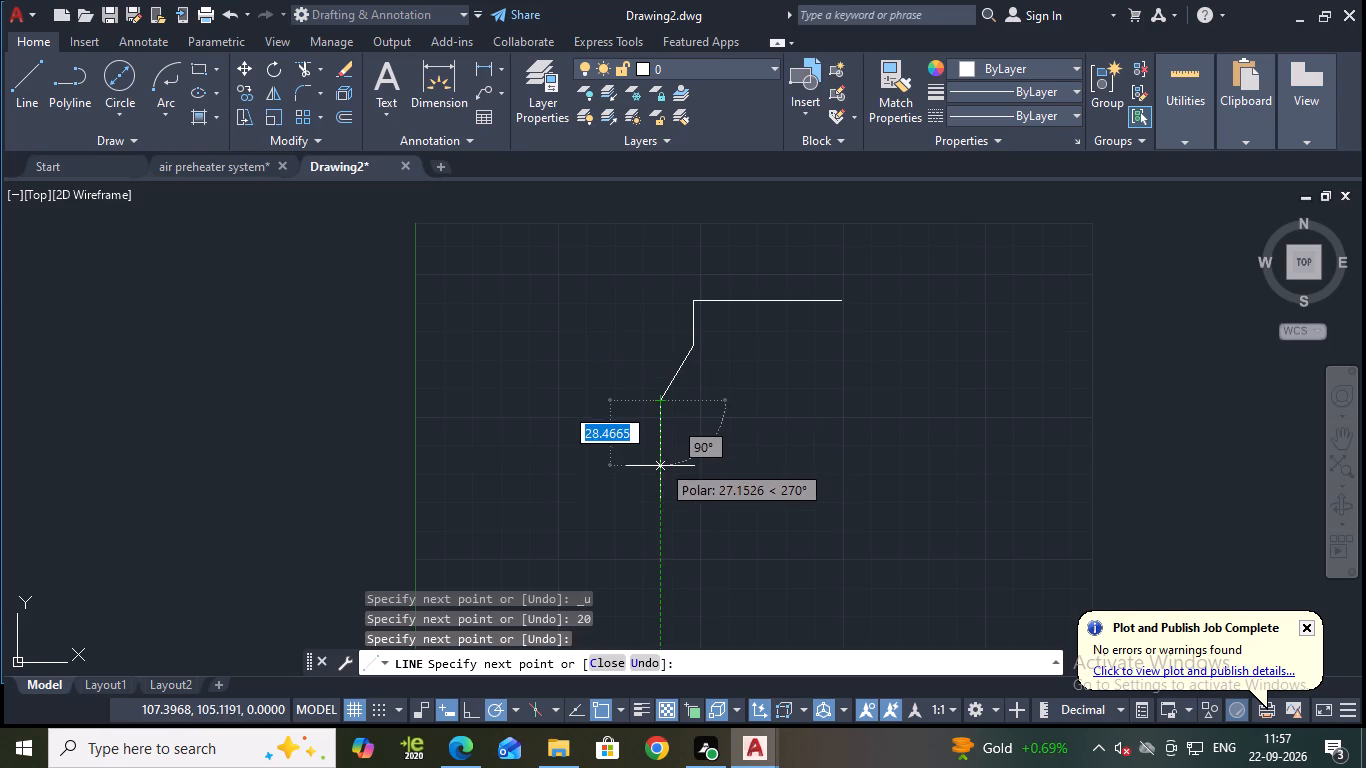
middle_click_drag(657, 485, 657, 467)
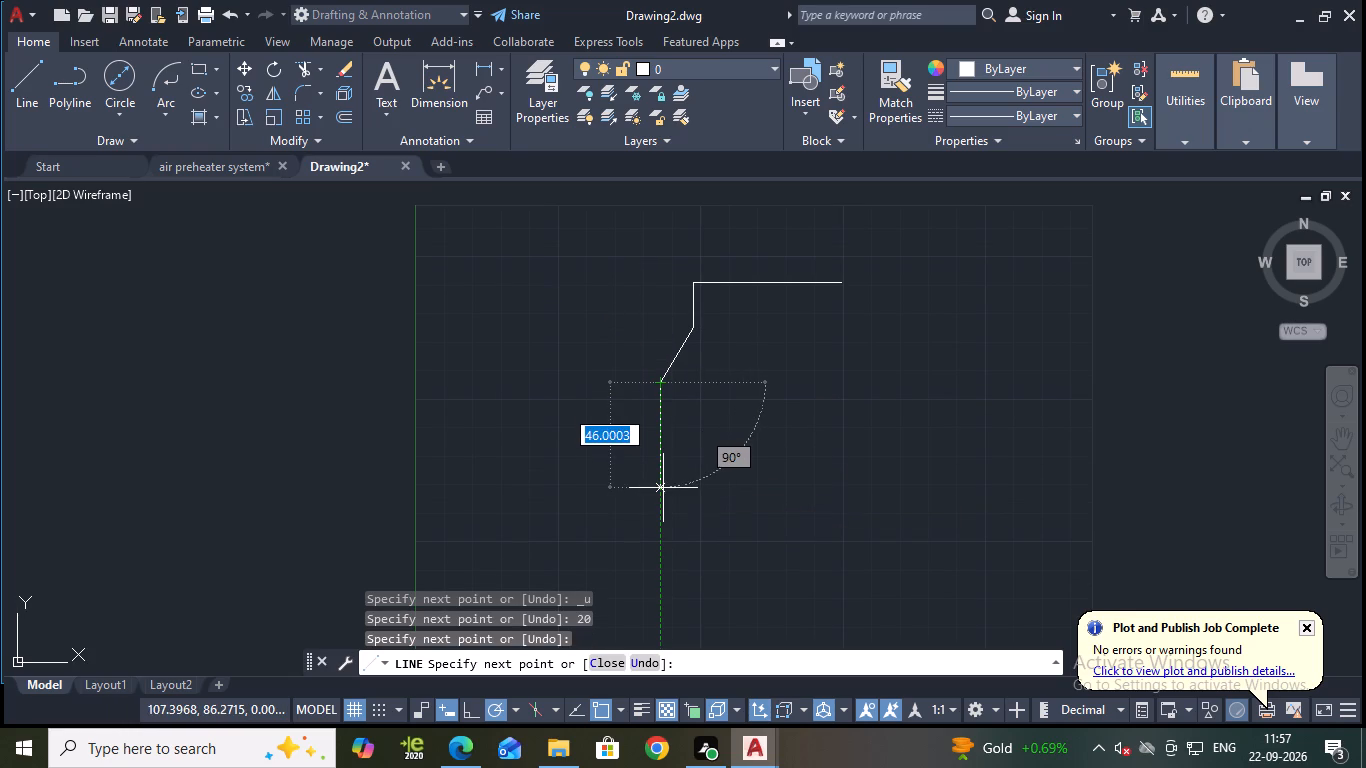
scroll(663, 488, "down", 1)
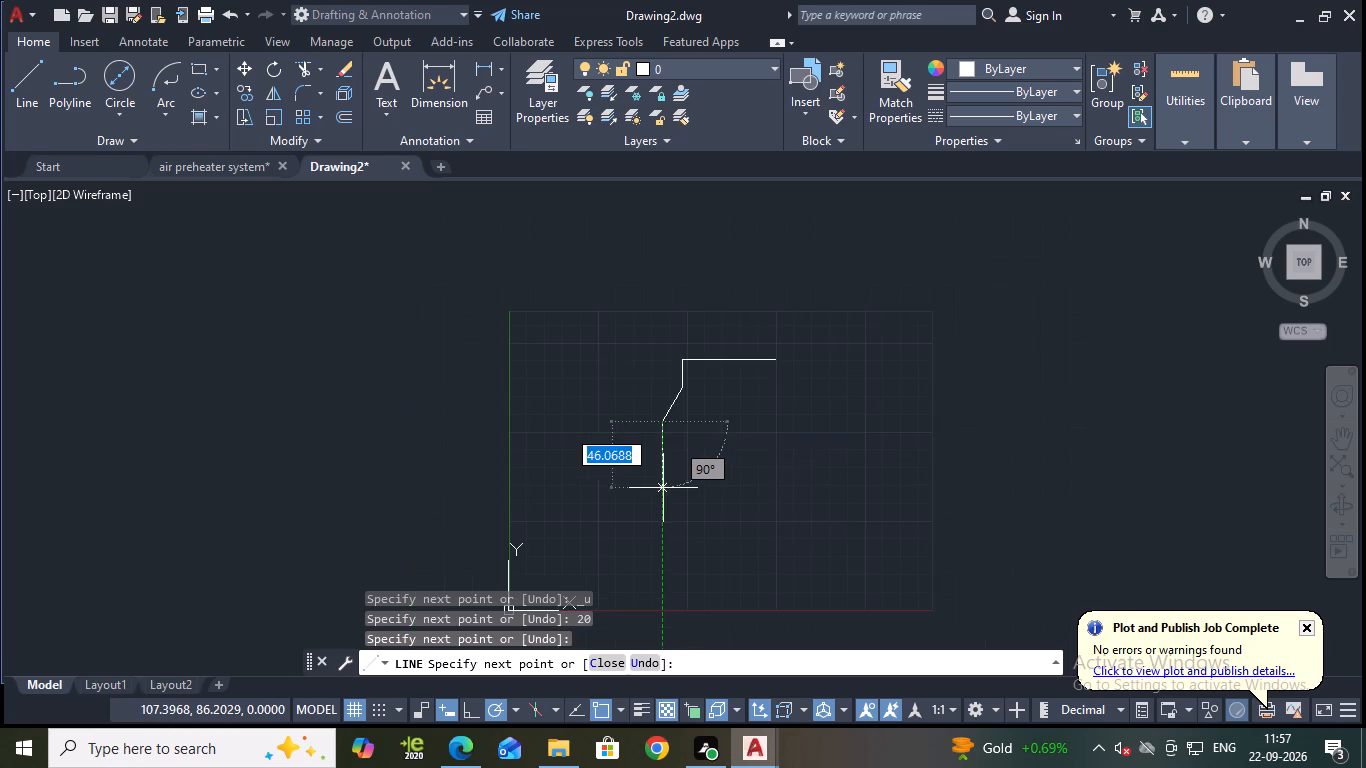
middle_click_drag(666, 530, 659, 419)
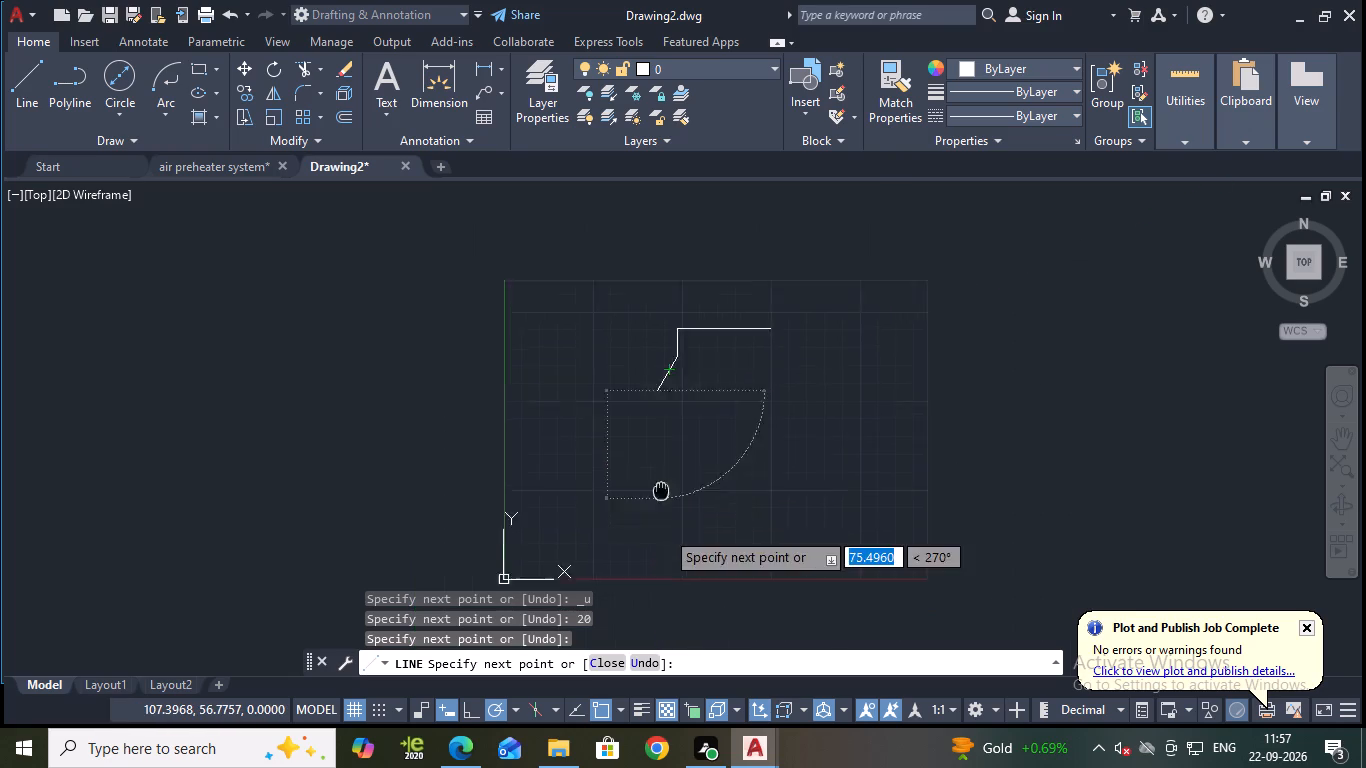
middle_click_drag(659, 419, 662, 405)
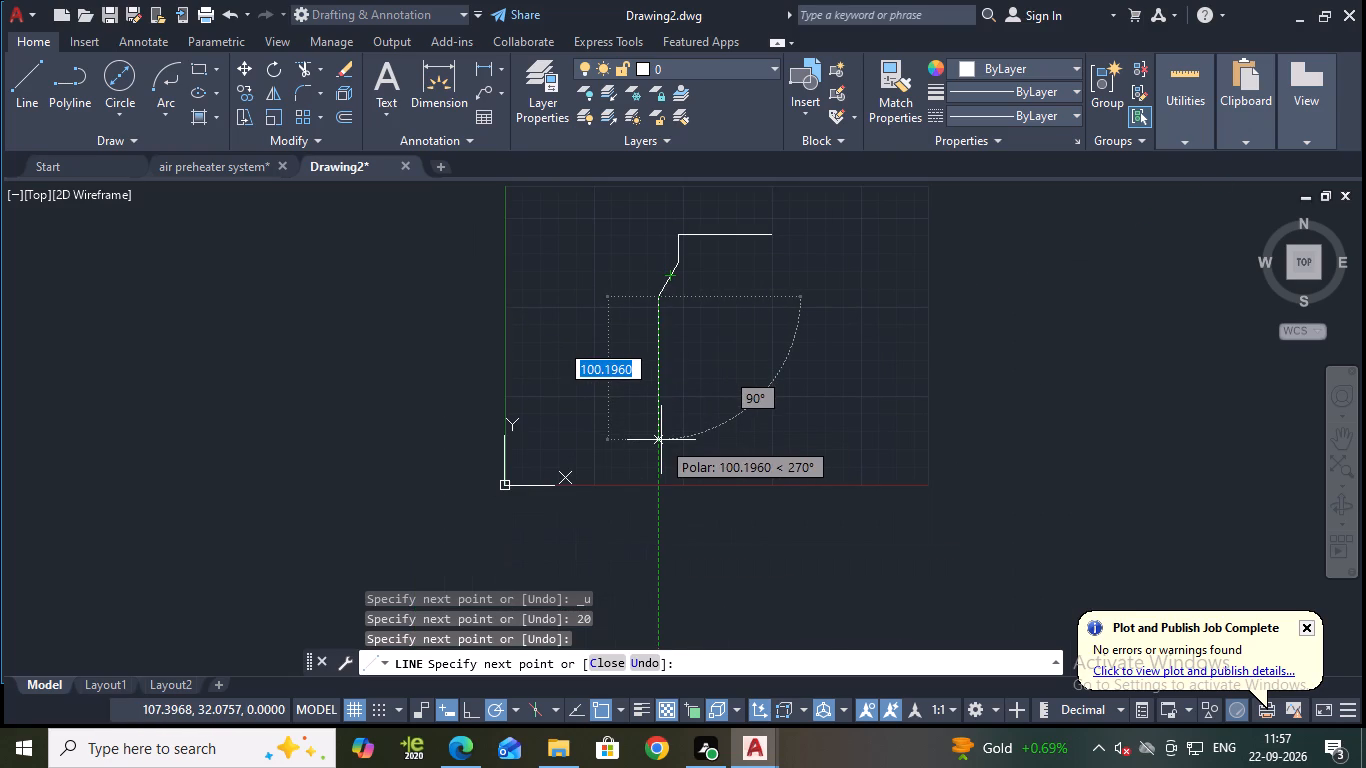
left_click(660, 445)
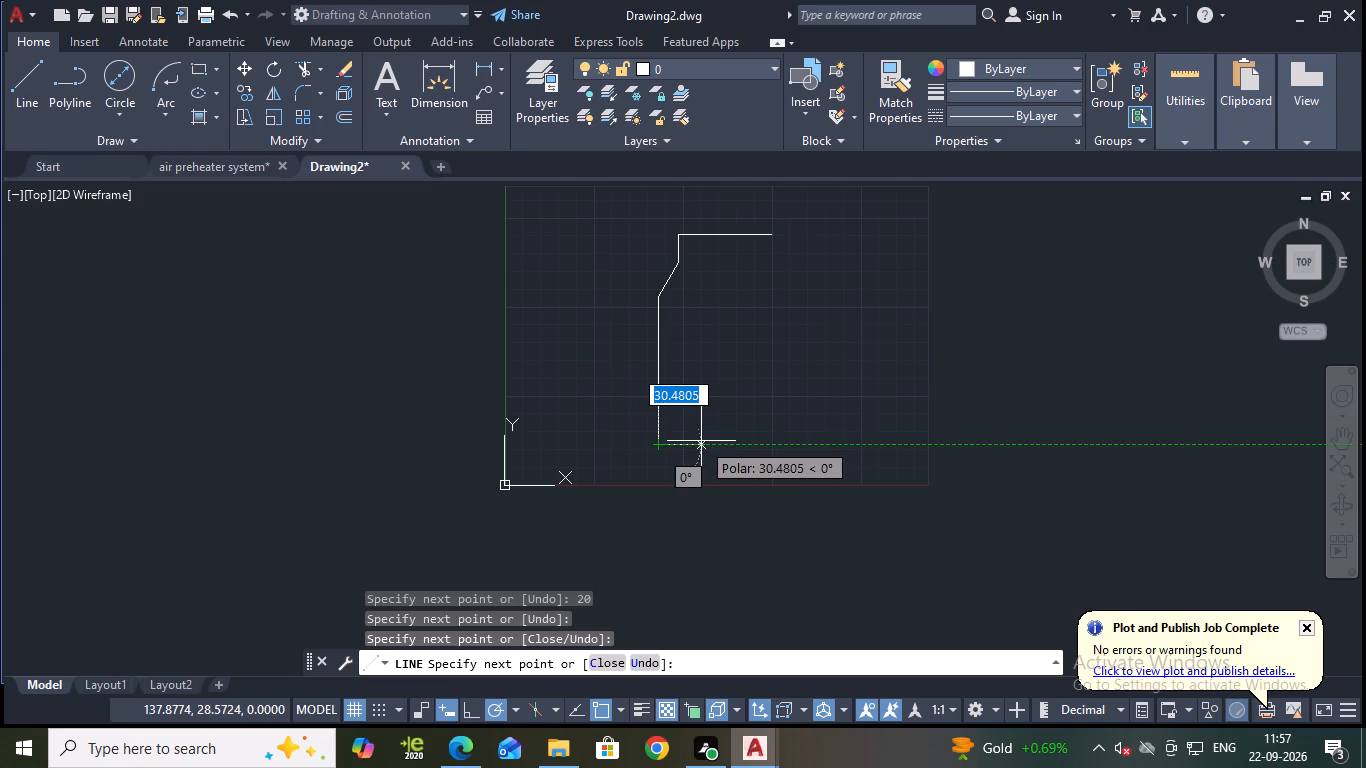
Mirror the outline's three left-side segments about a vertical axis through the top line's midpoint, keeping the originals.
key("Escape")
left_click(657, 321)
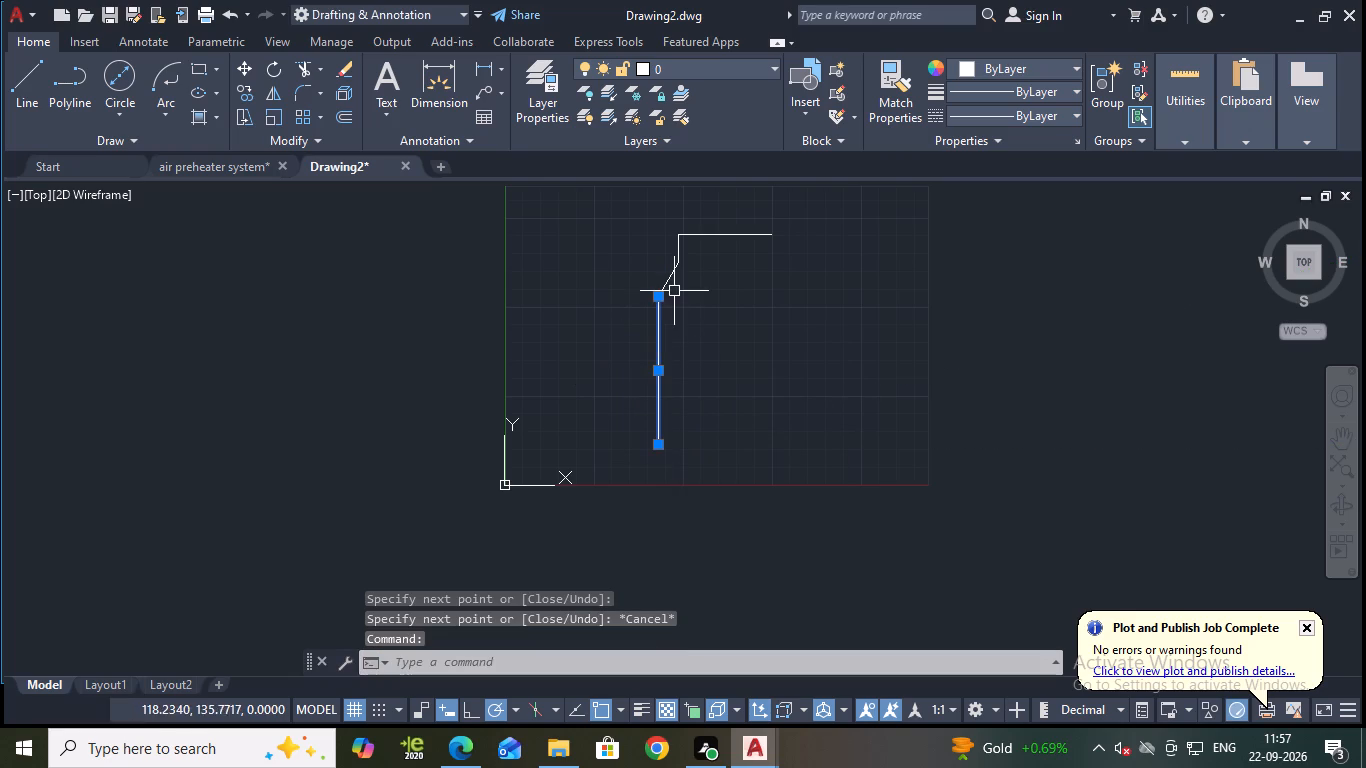
left_click(667, 285)
left_click(676, 251)
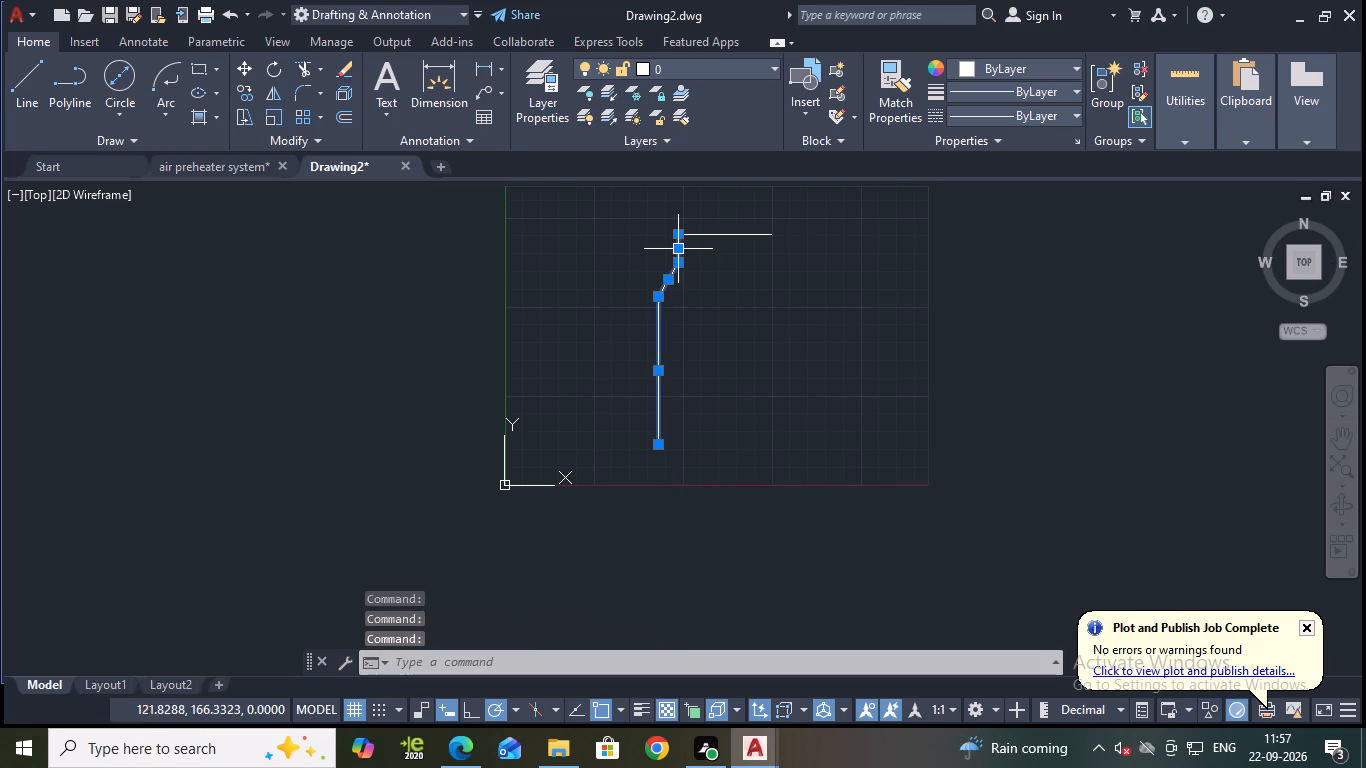
type("MI")
key("Return")
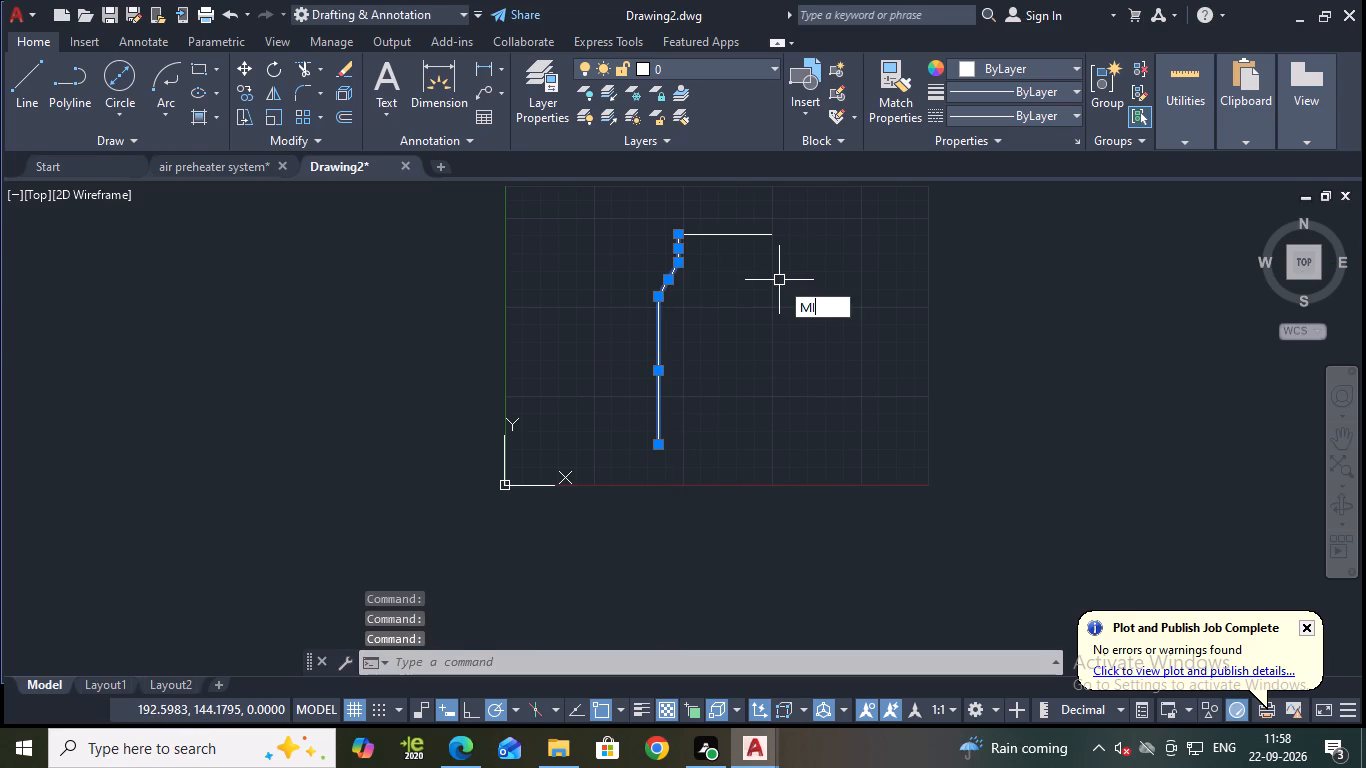
left_click(726, 237)
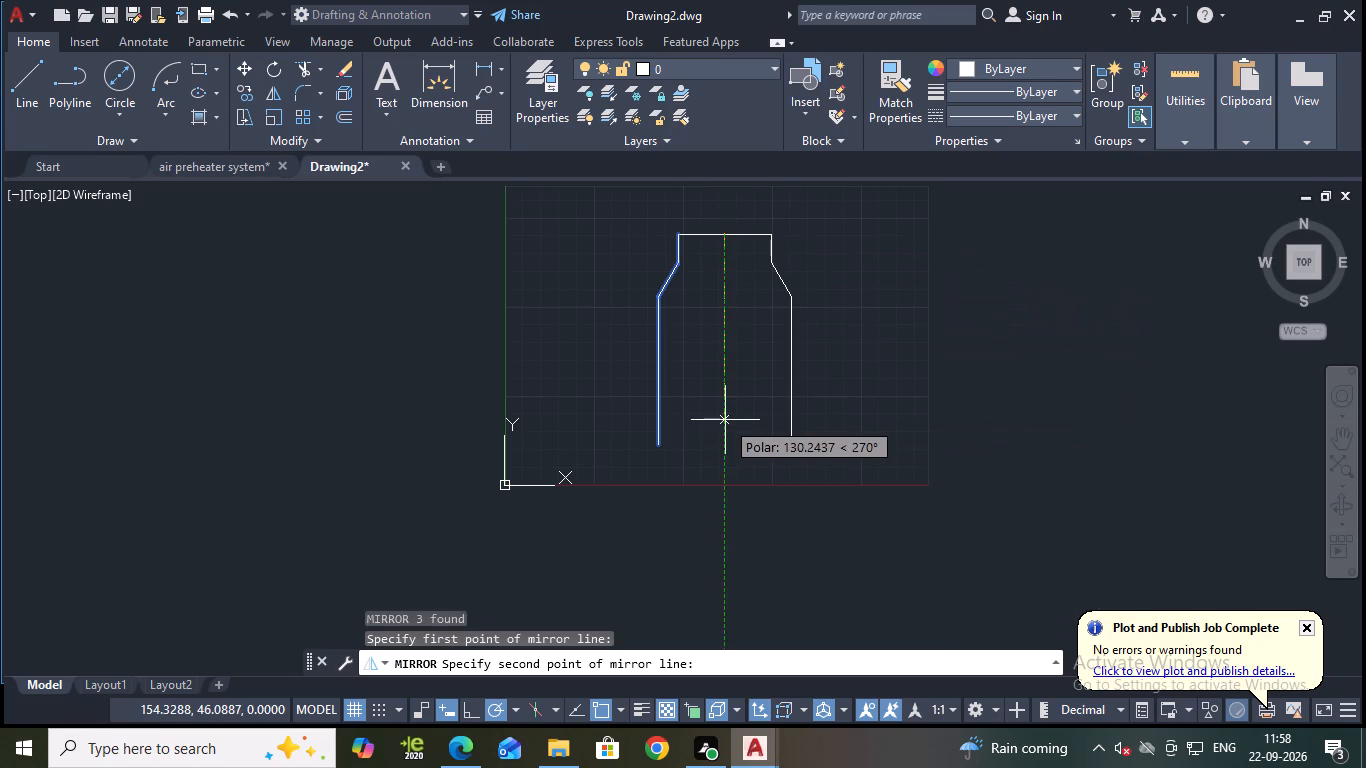
left_click(725, 420)
left_click_drag(771, 499, 724, 421)
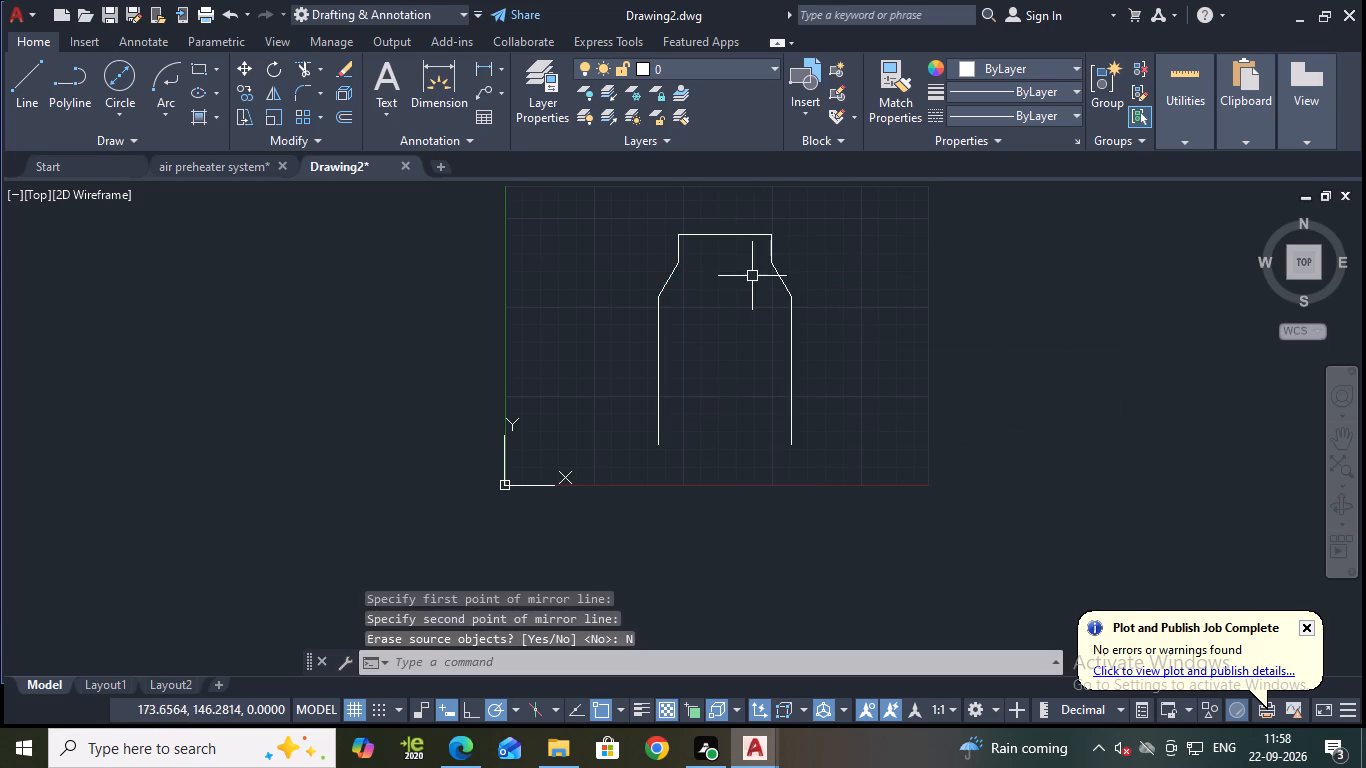
key("Escape")
Close the outline's bottom with a horizontal line joining the lower ends of the two long vertical sides.
left_click(19, 87)
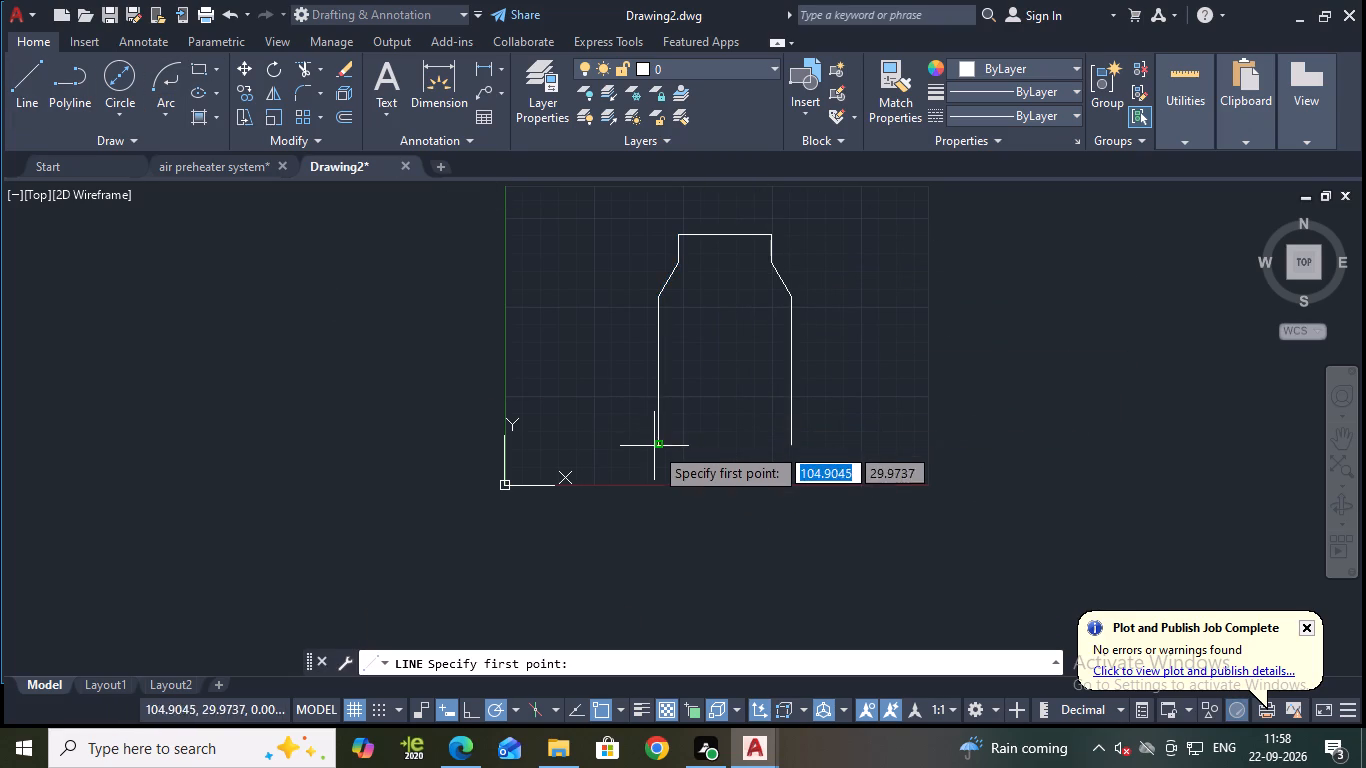
left_click(655, 448)
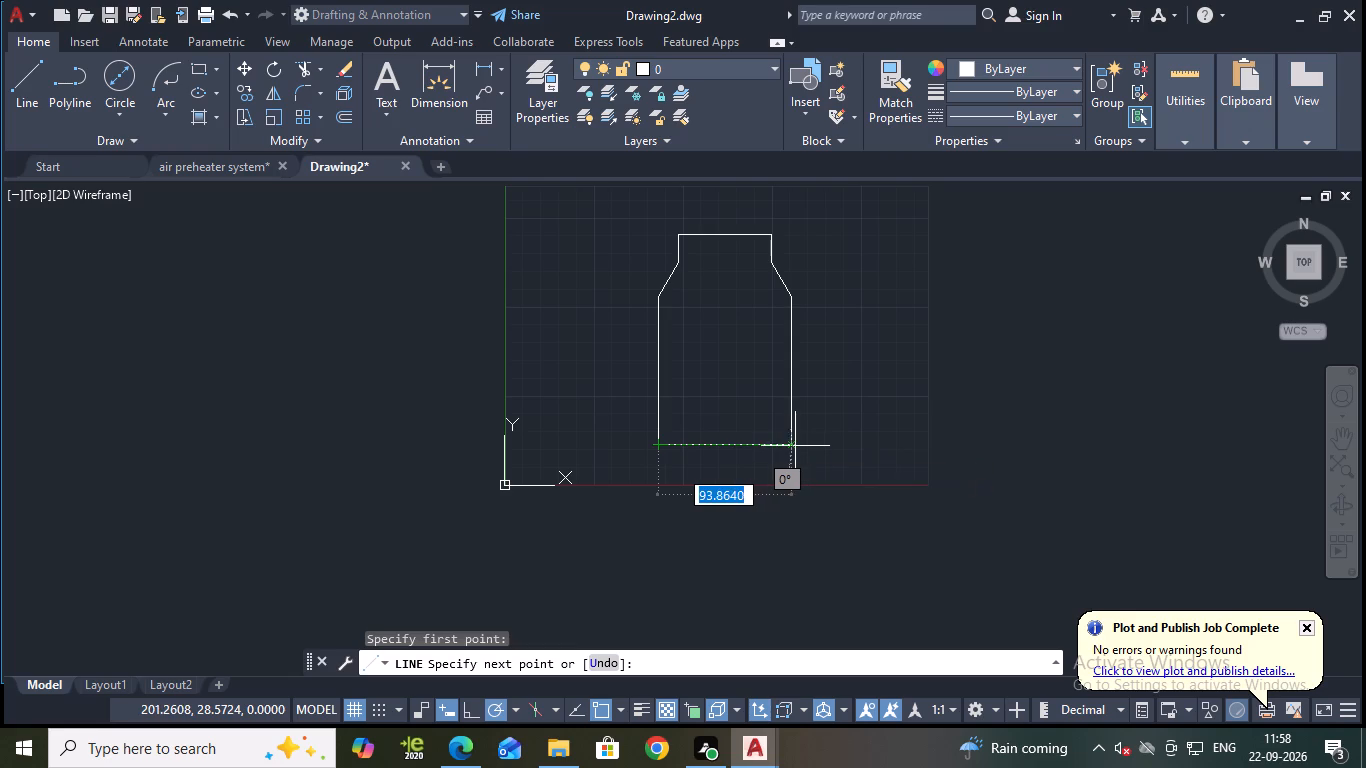
left_click(792, 446)
key("Escape")
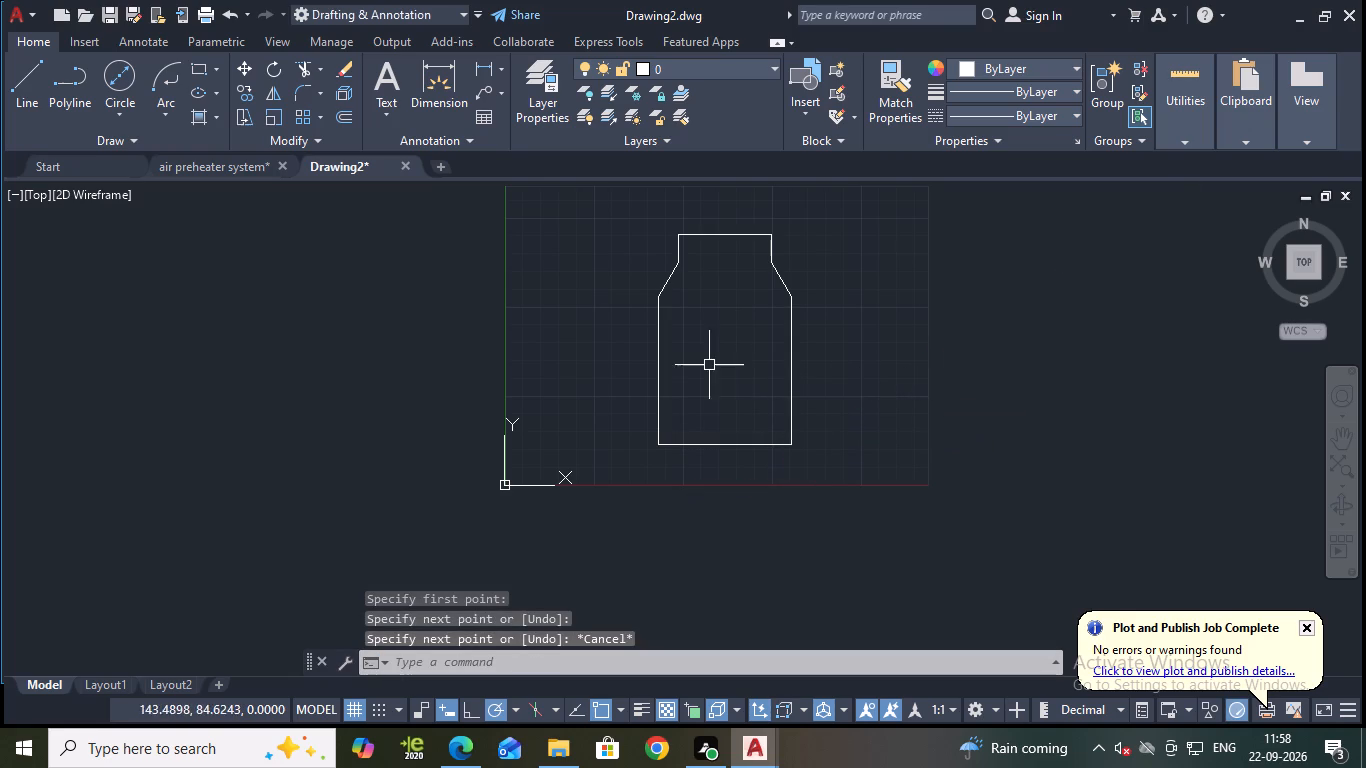
Join all the outline's segments into a single polyline.
left_click_drag(876, 456, 864, 452)
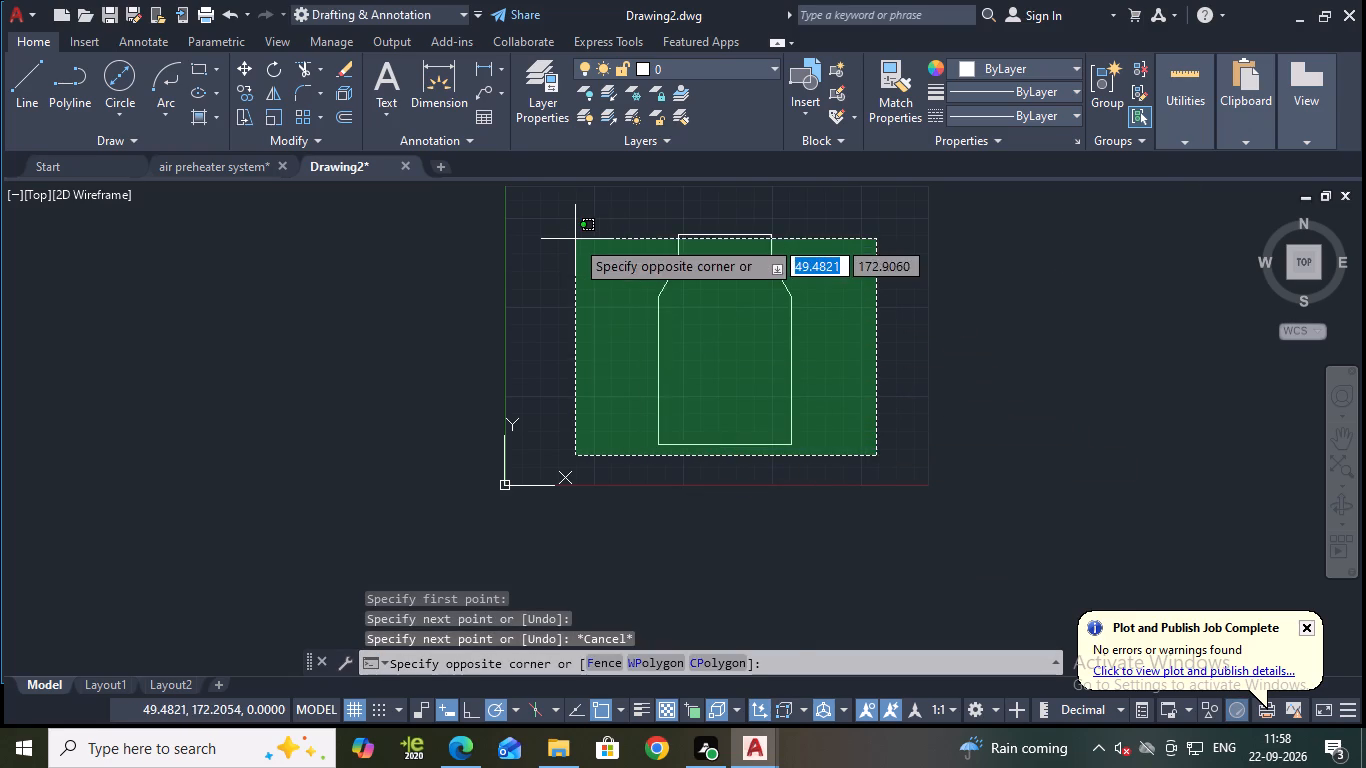
left_click(577, 216)
key("j")
key("Return")
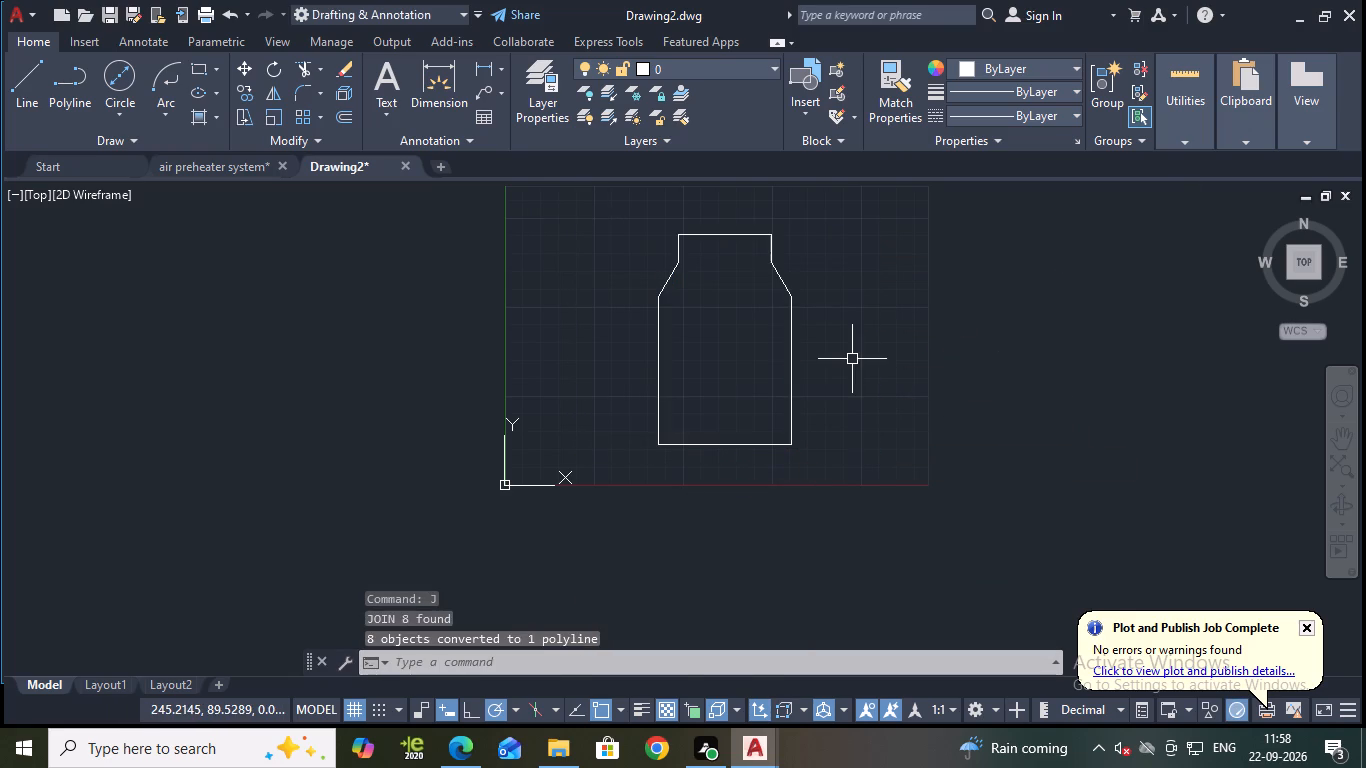
Offset the joined outline outward by 6 units.
left_click(794, 373)
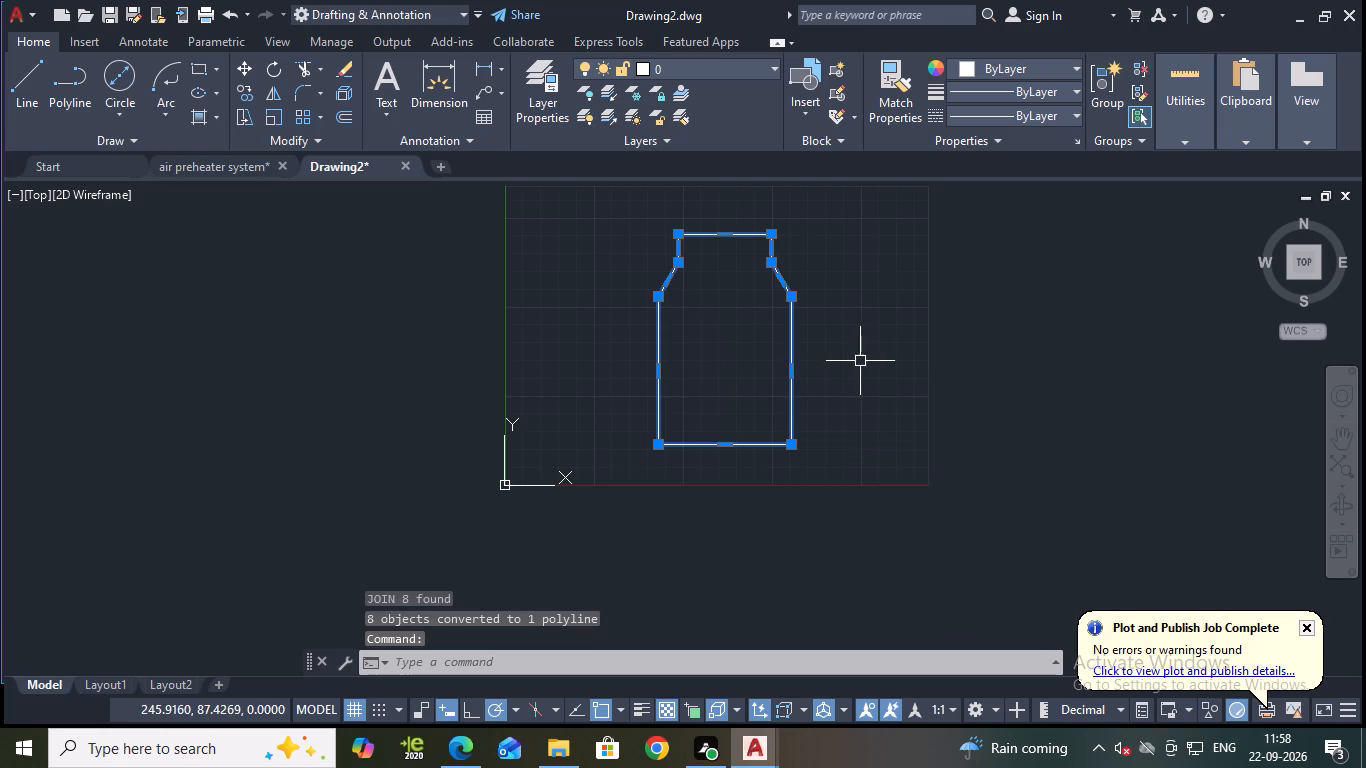
key("o")
key("Return")
key("backslash")
key("BackSpace")
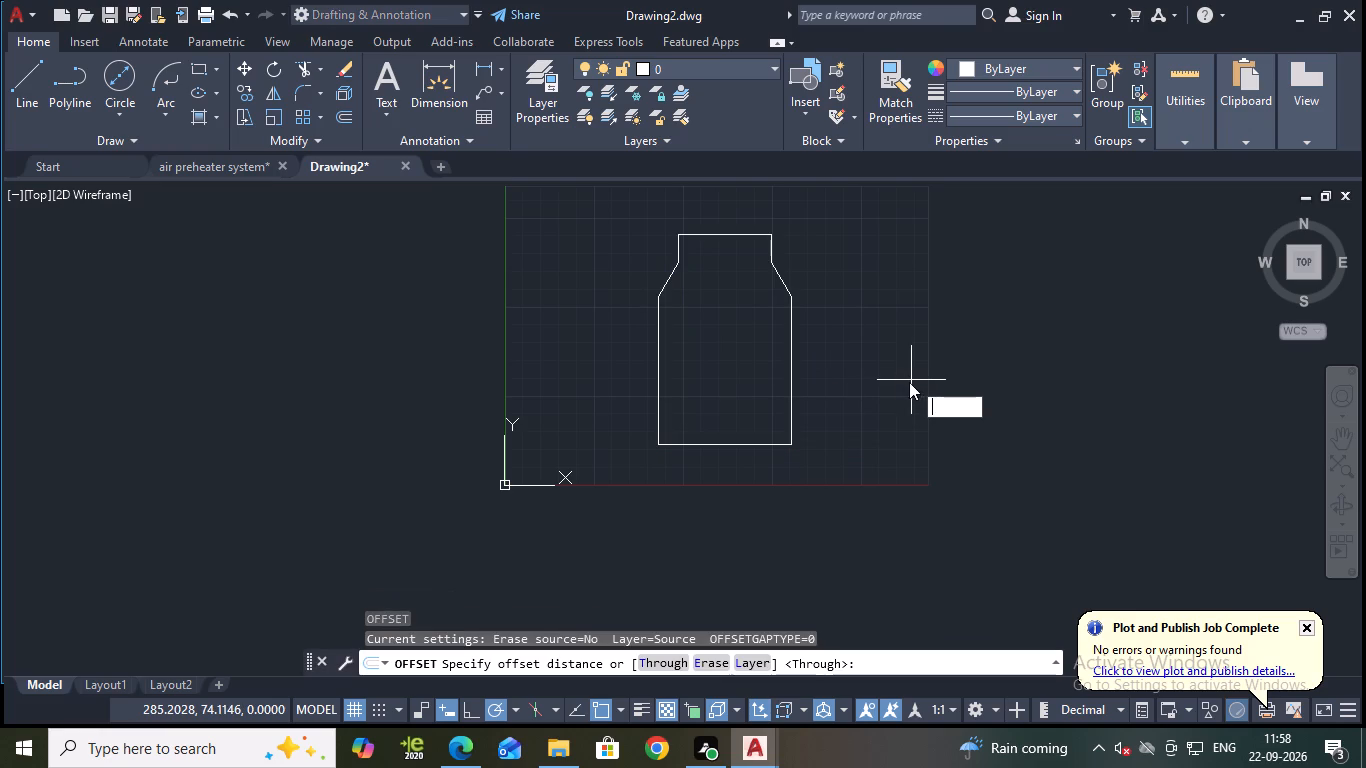
key("o")
key("Return")
key("Return")
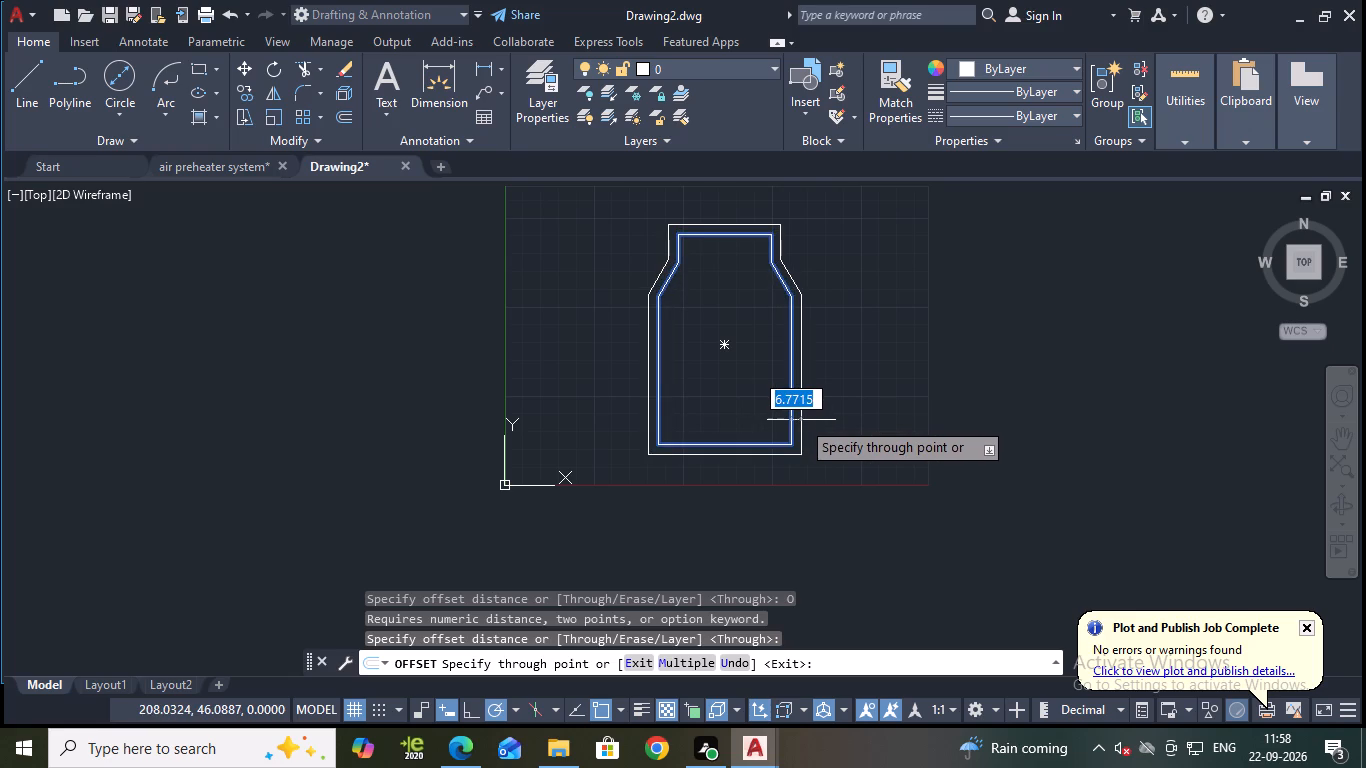
key("6")
key("Return")
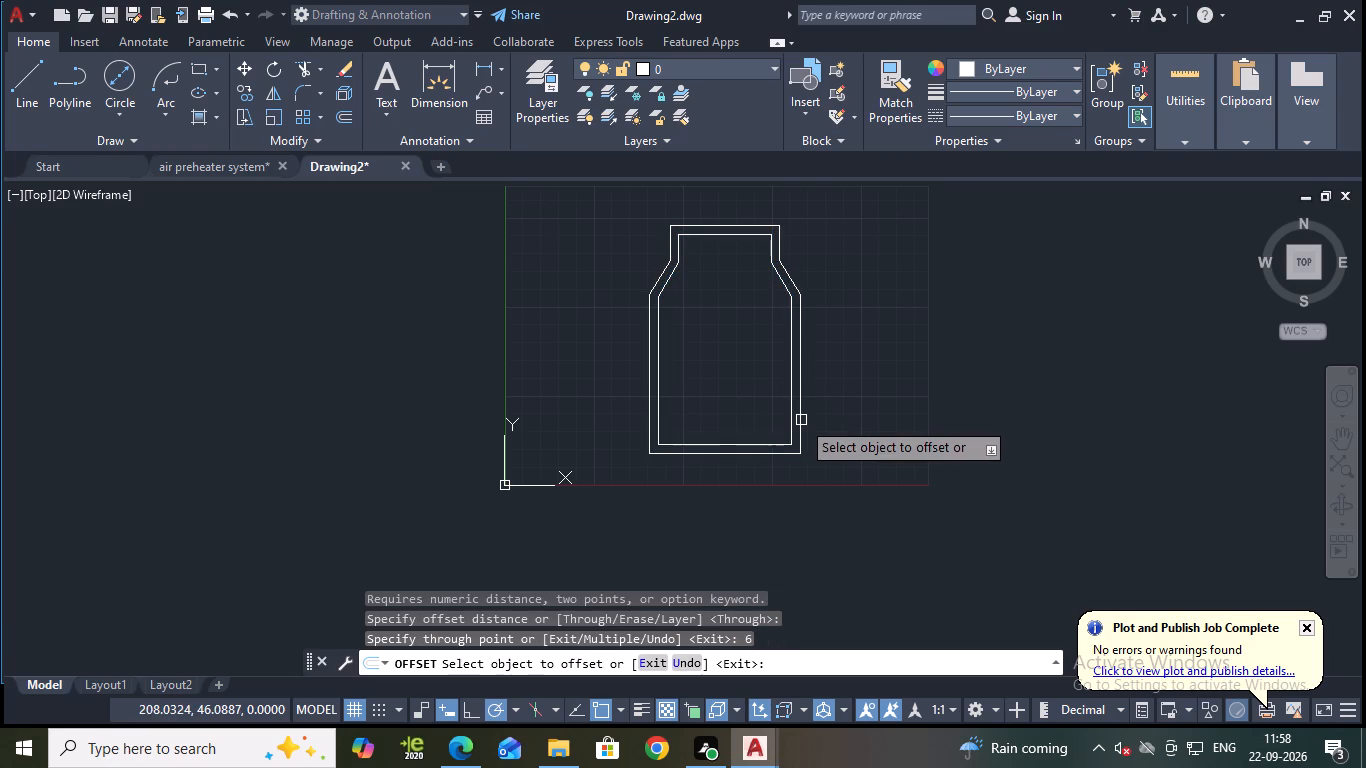
Save the drawing in the Documents folder under the copied name Lamont boiler.
middle_click_drag(834, 341, 821, 421)
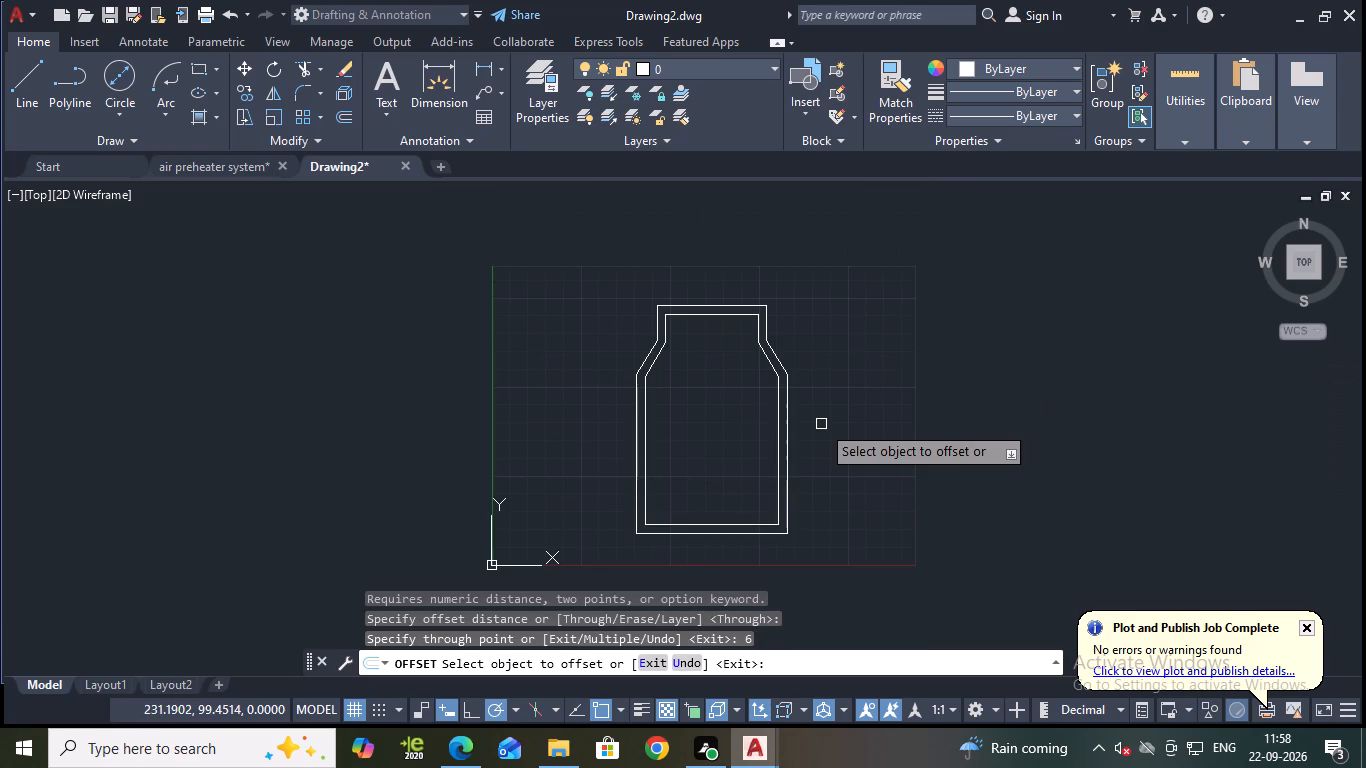
key("ctrl+s")
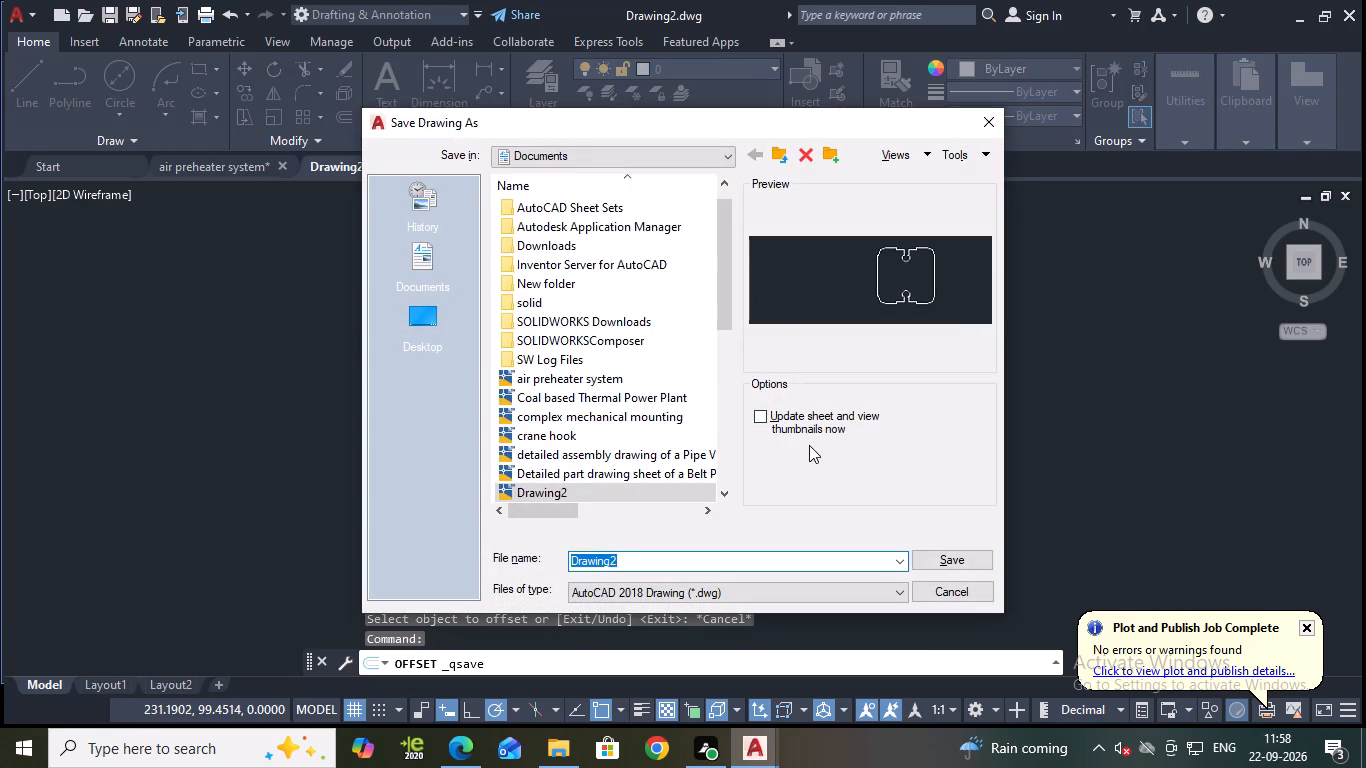
key("ctrl+v")
left_click(934, 557)
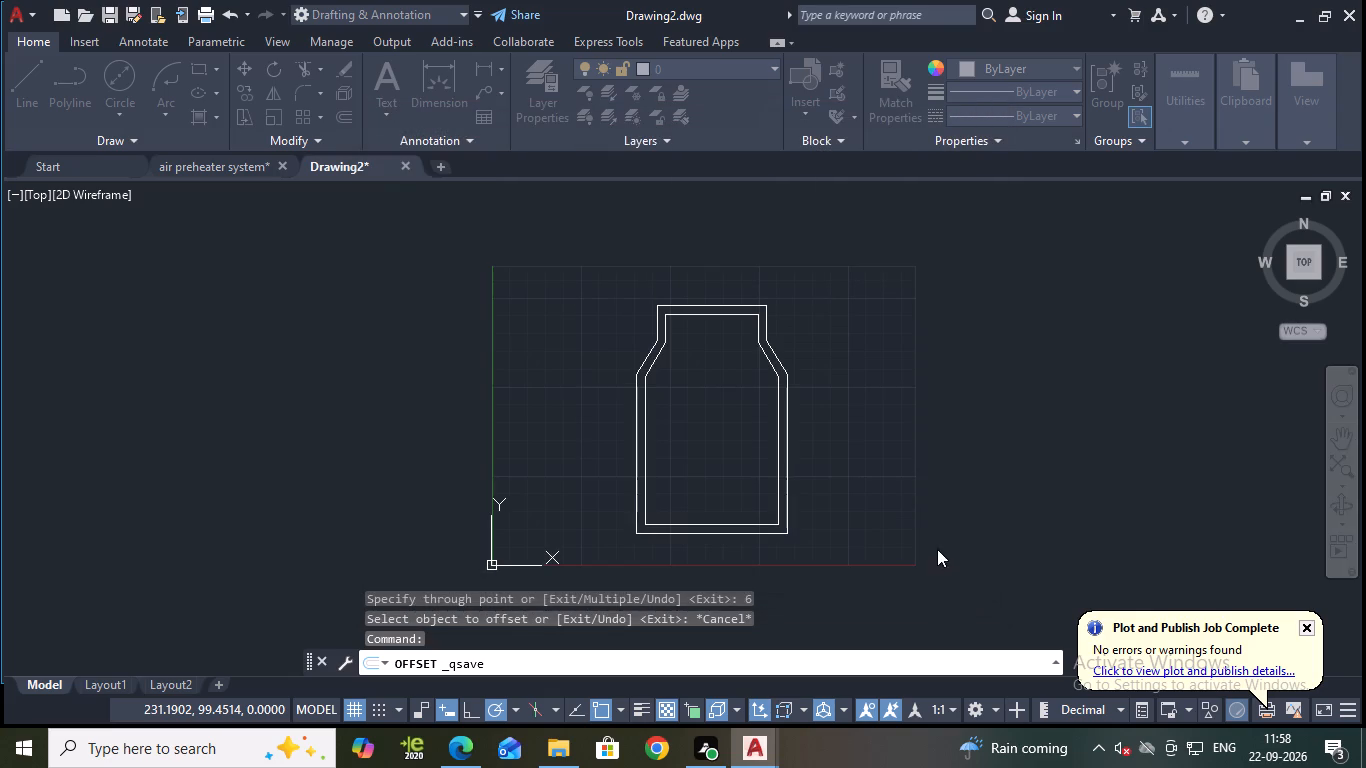
Draw a horizontal line from the outer outline's lower-left corner left to about X 12, followed by a short vertical down to about Y 16.
scroll(737, 387, "up", 1)
middle_click_drag(735, 392, 767, 338)
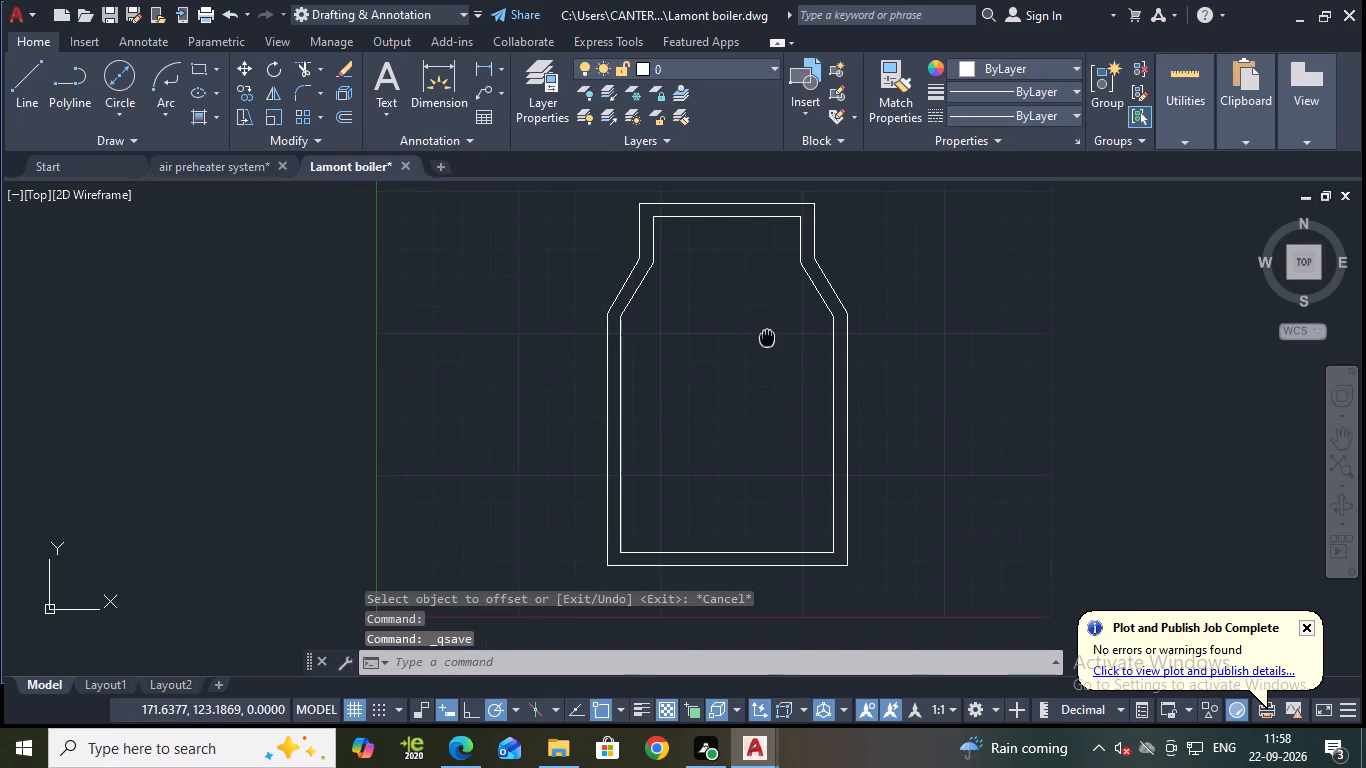
middle_click_drag(767, 338, 766, 336)
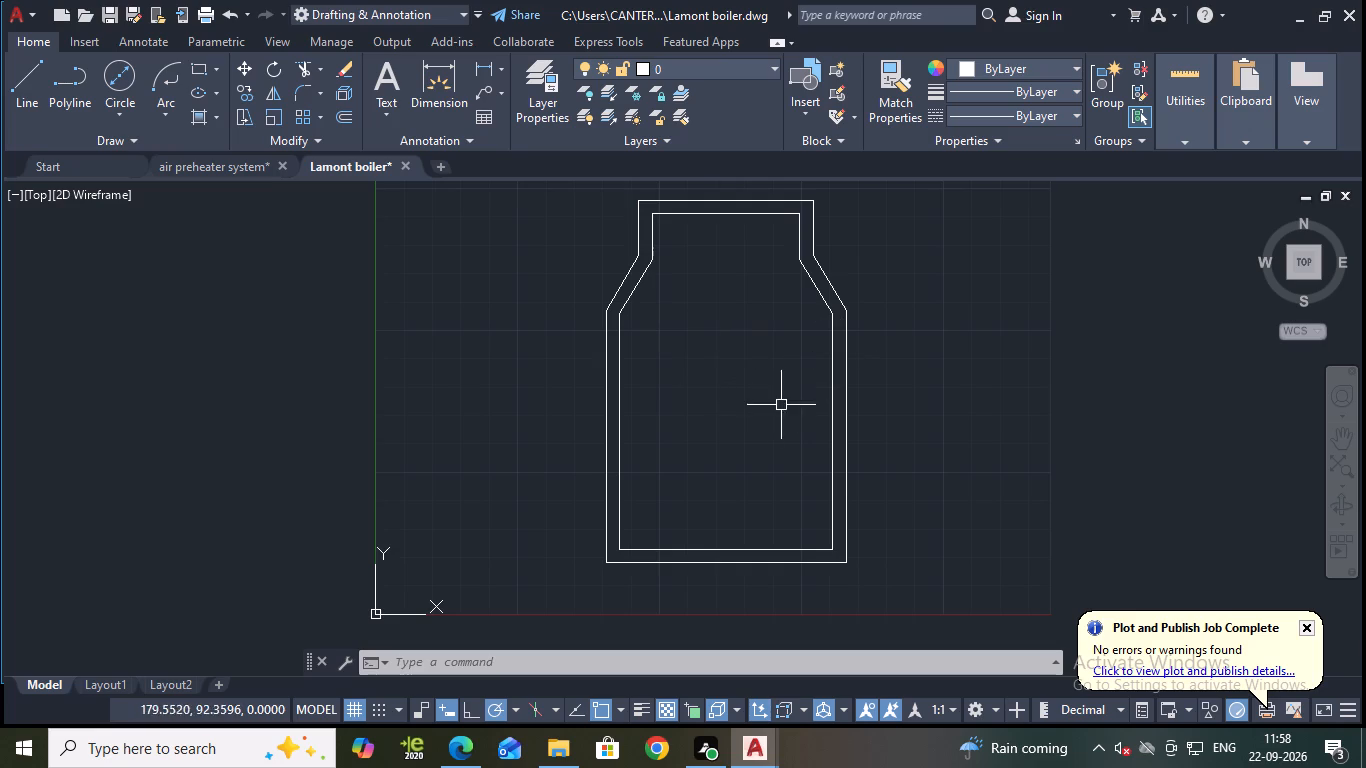
middle_click_drag(781, 401, 836, 336)
left_click(10, 79)
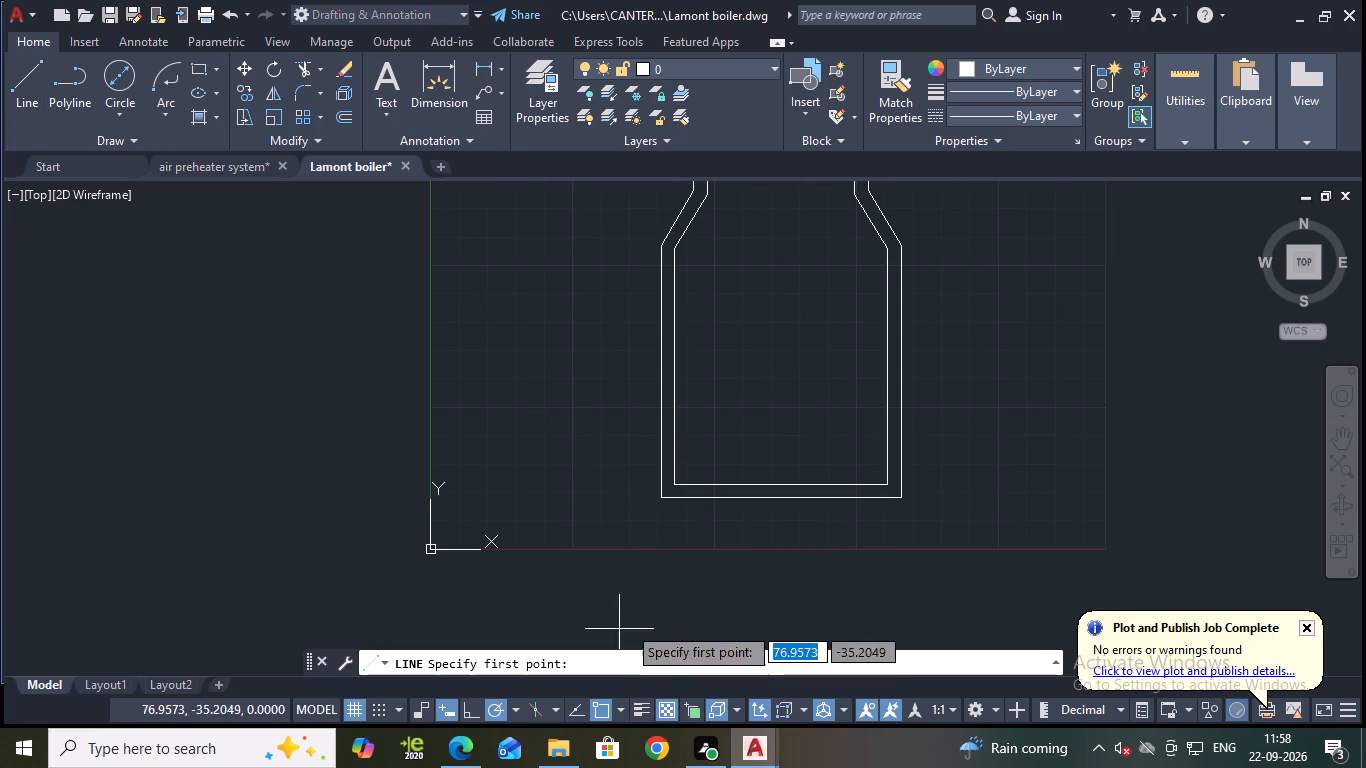
left_click(663, 497)
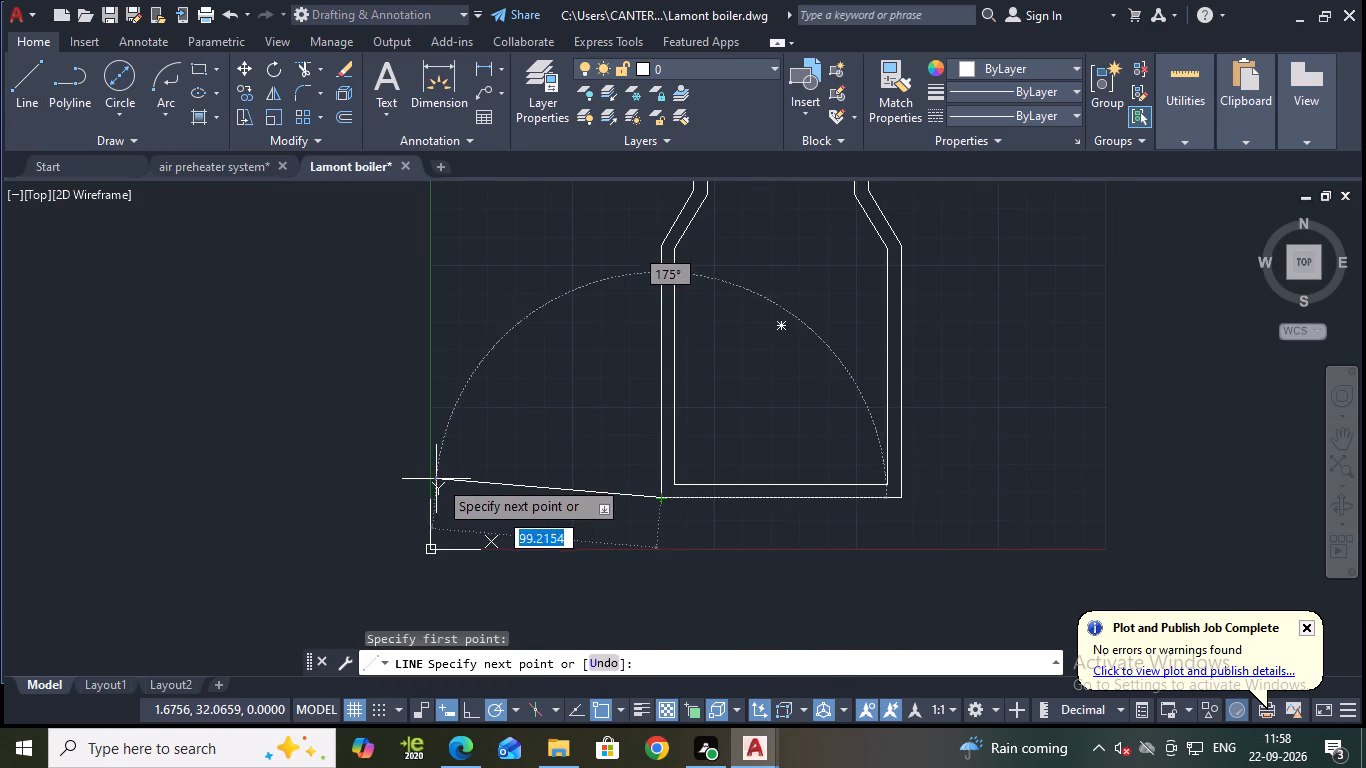
left_click(458, 498)
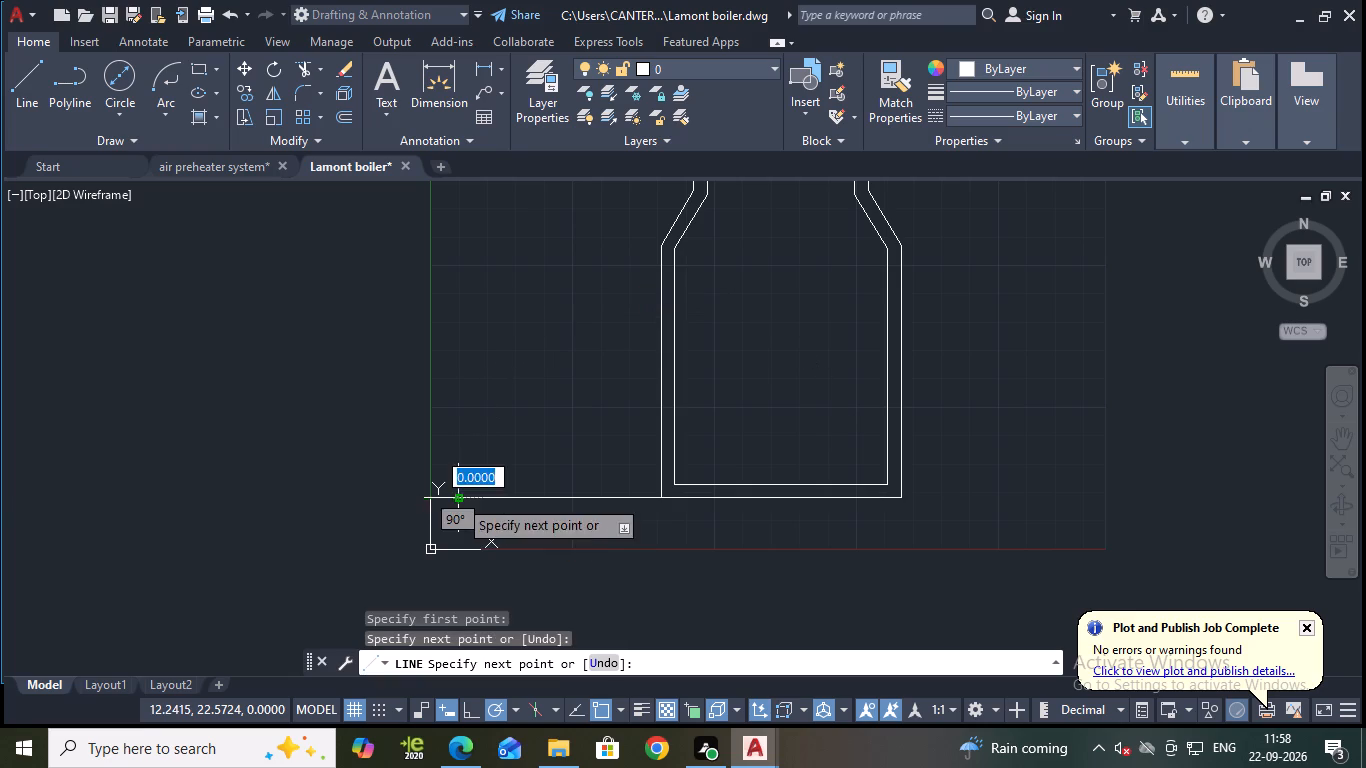
left_click(456, 513)
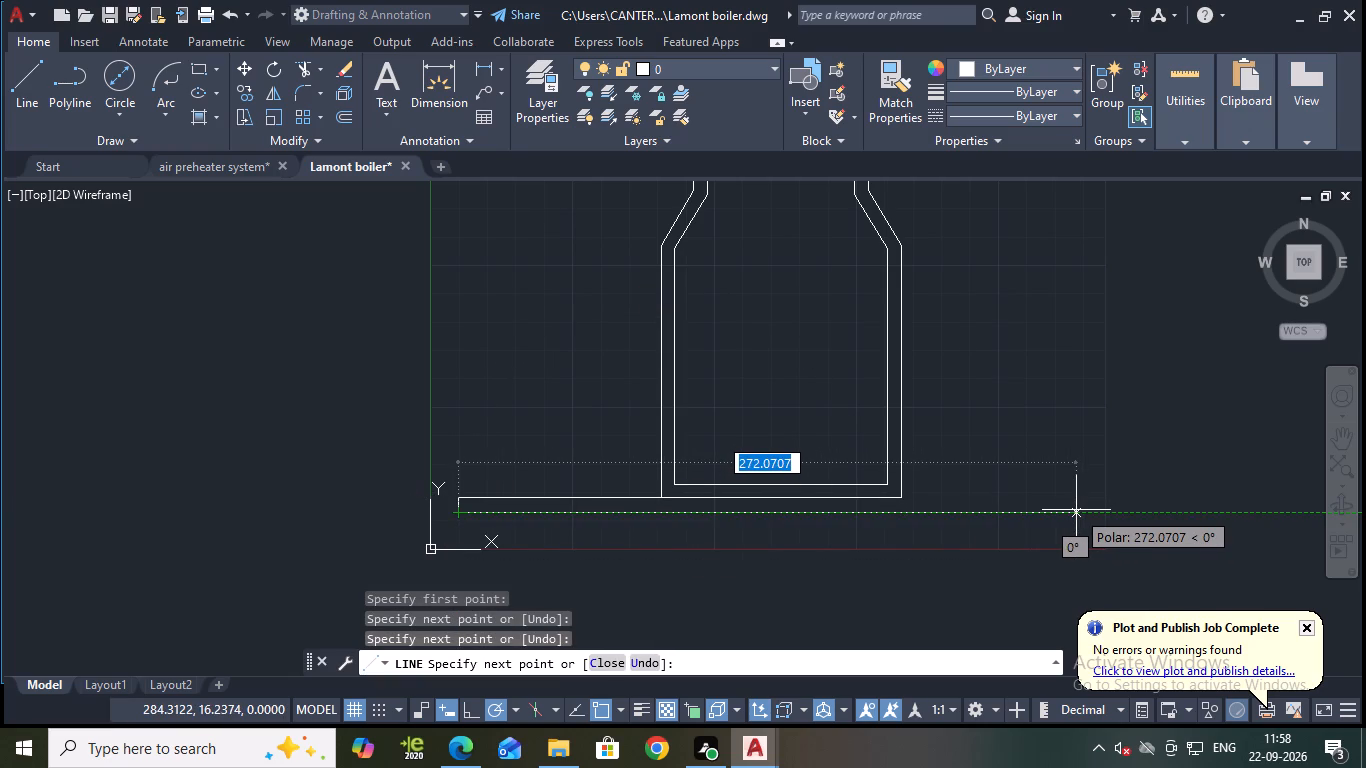
key("Escape")
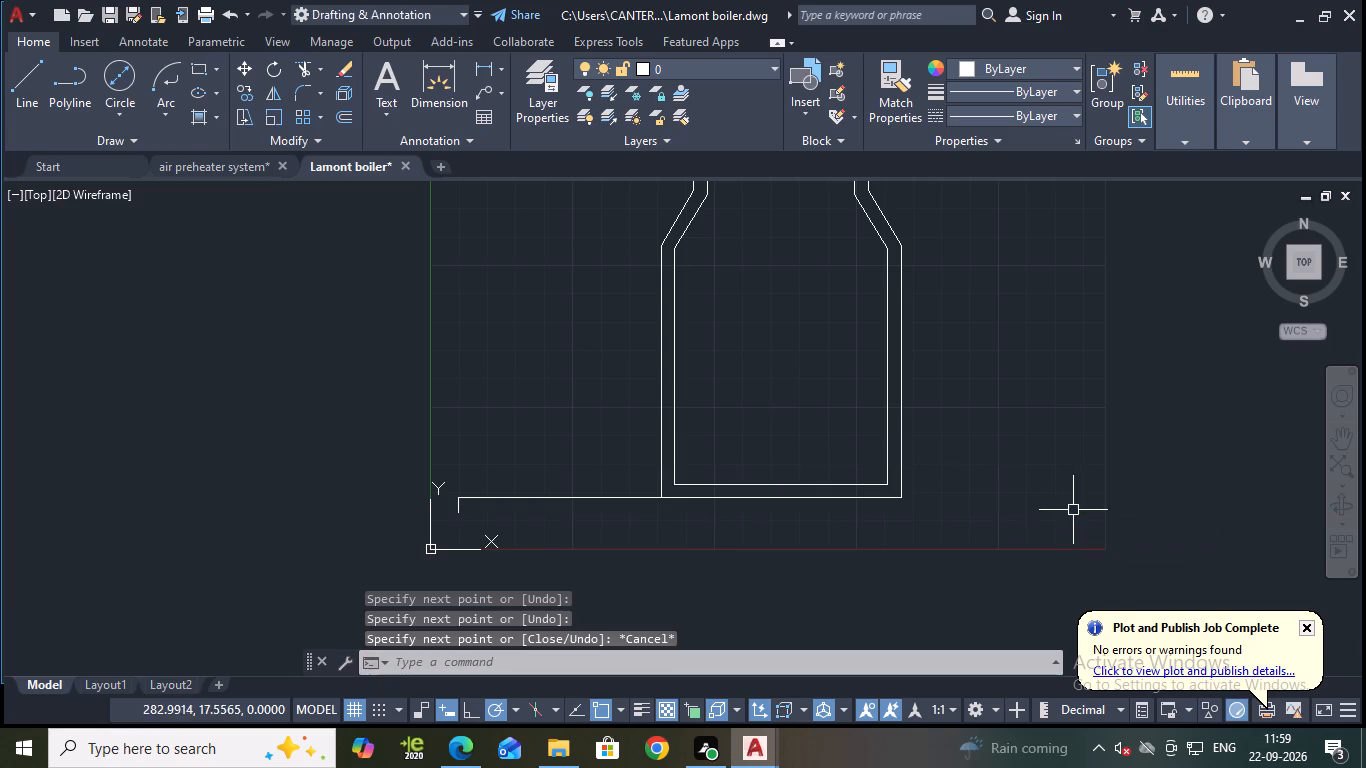
Mirror the horizontal base line about the vertical axis through the inner outline's bottom midpoint, keeping the original.
left_click(549, 497)
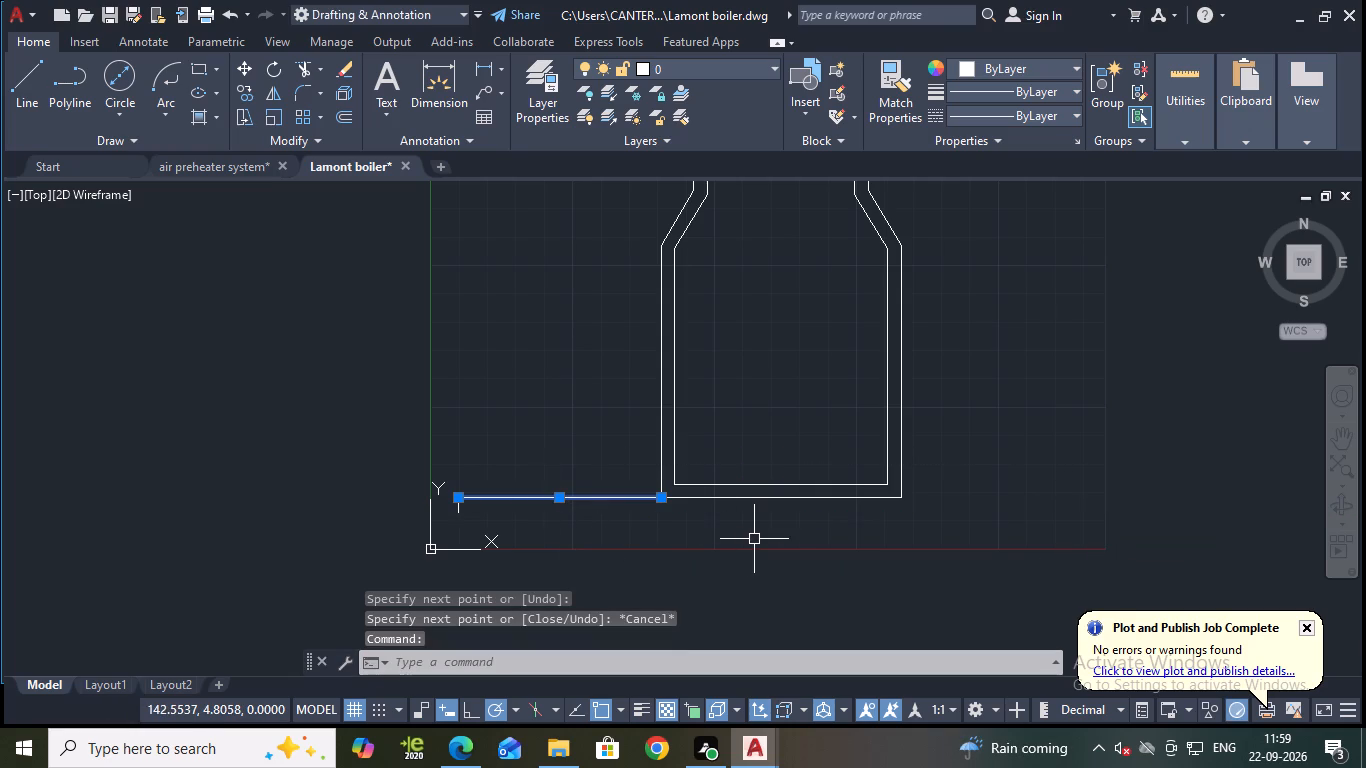
type("MI")
key("Return")
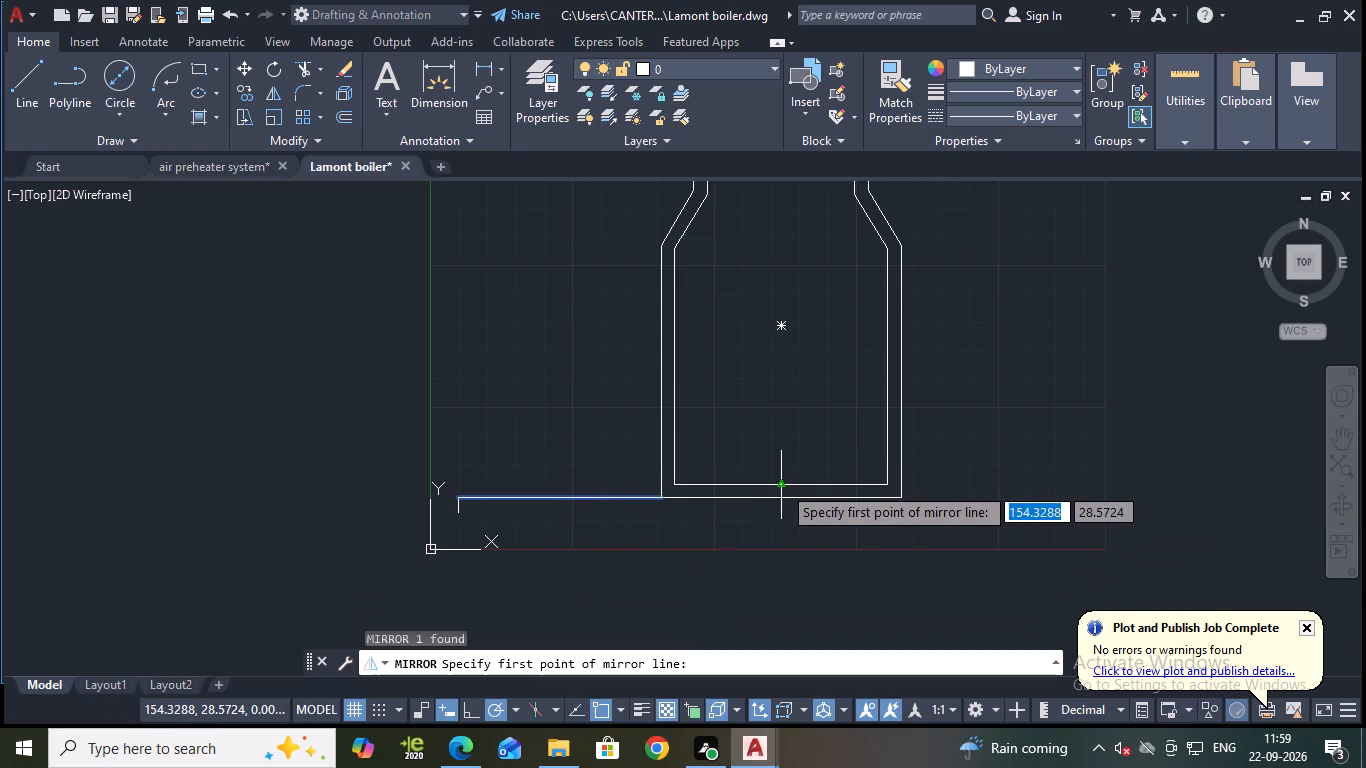
left_click(782, 487)
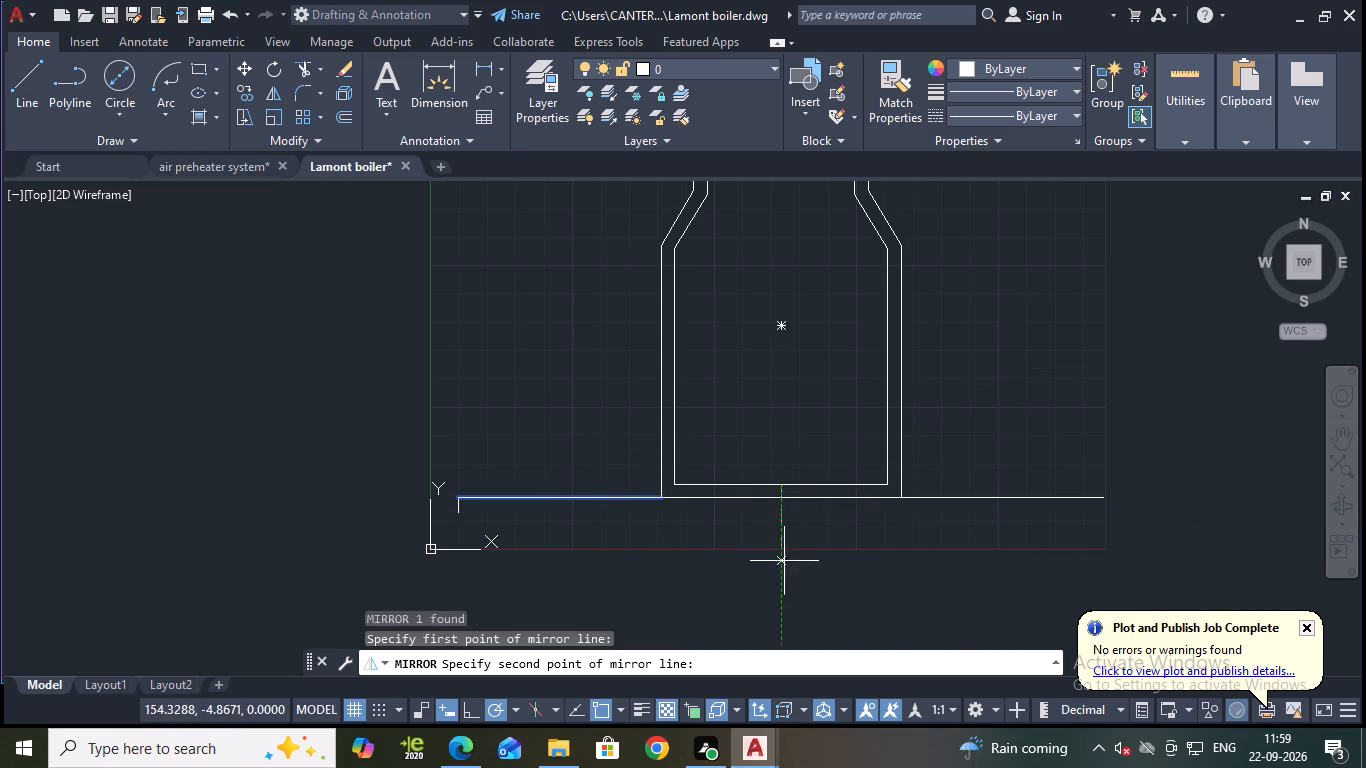
left_click(782, 587)
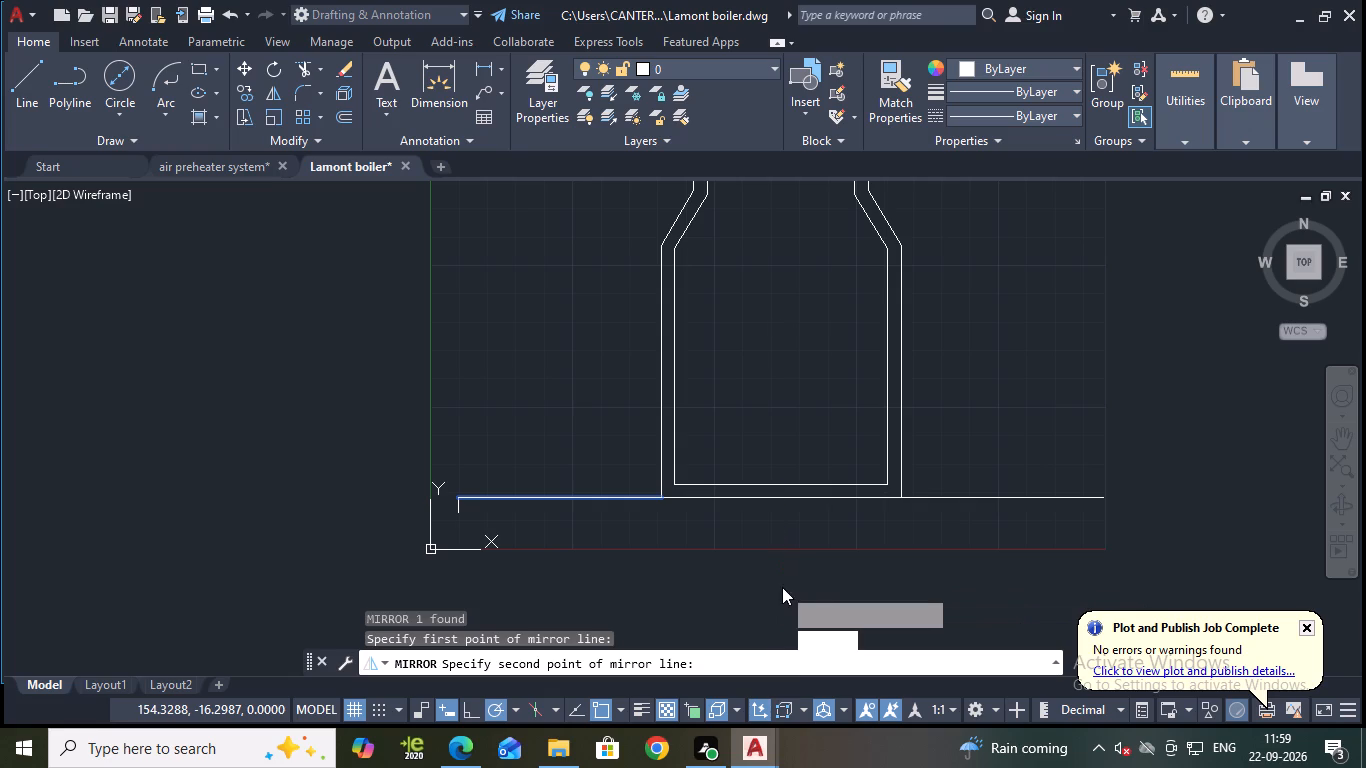
left_click_drag(846, 664, 782, 587)
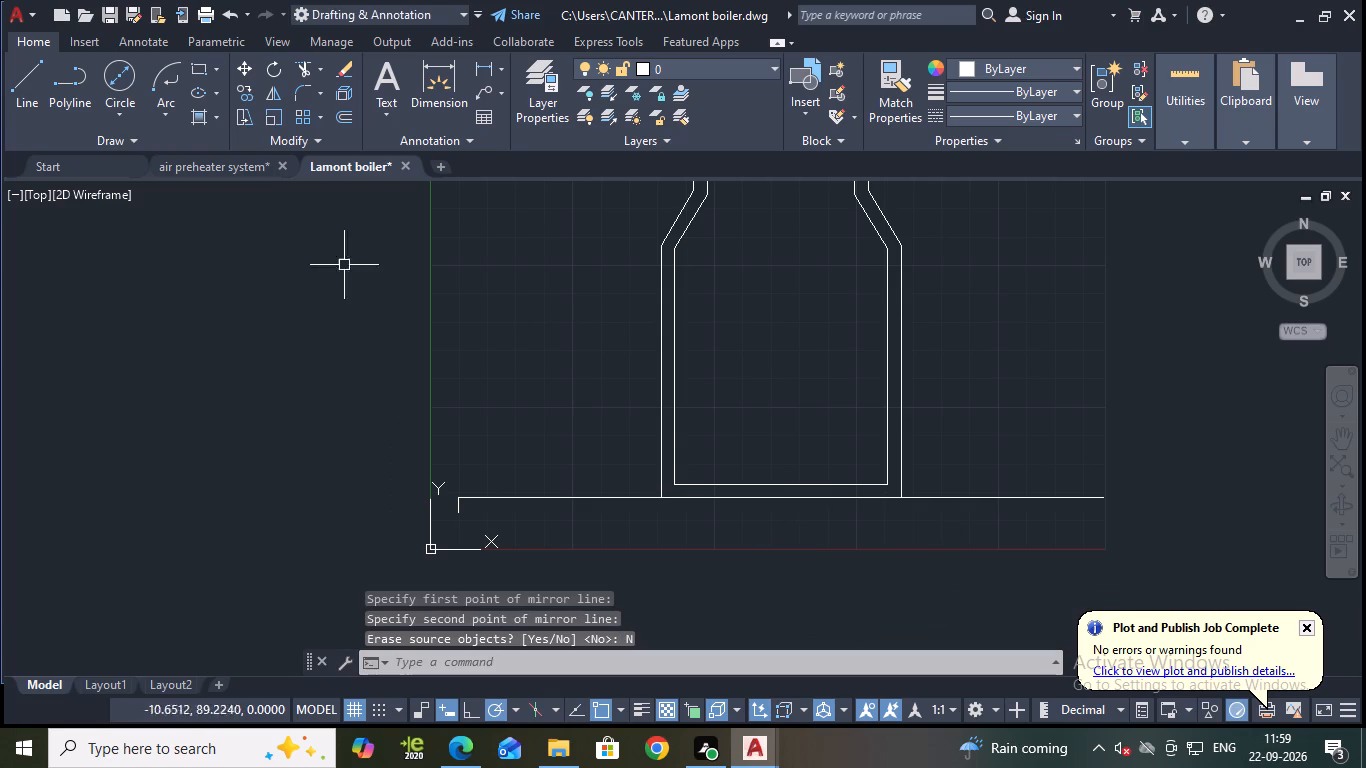
Complete the thin base strip with a long bottom line from the short vertical's lower end and a closing vertical at the far right.
left_click(27, 72)
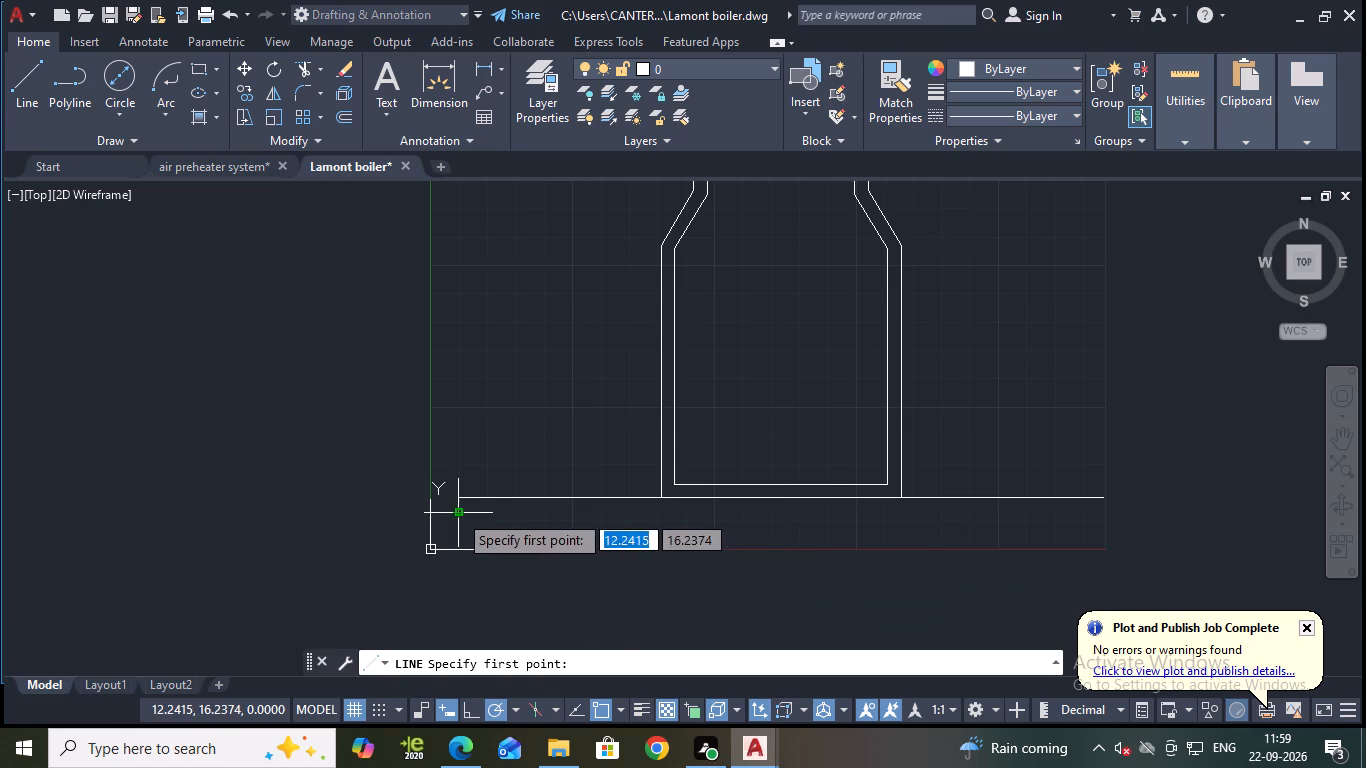
left_click(458, 513)
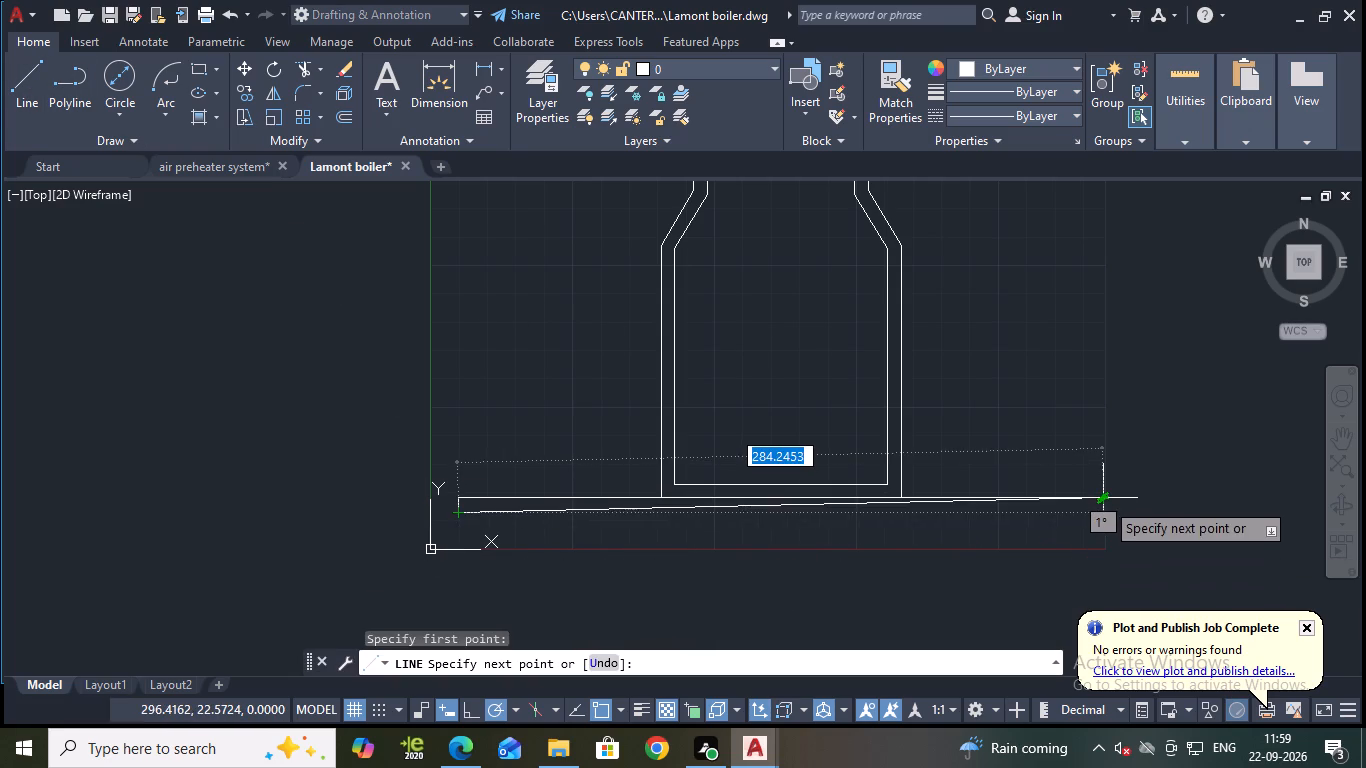
left_click(1103, 516)
left_click(1105, 498)
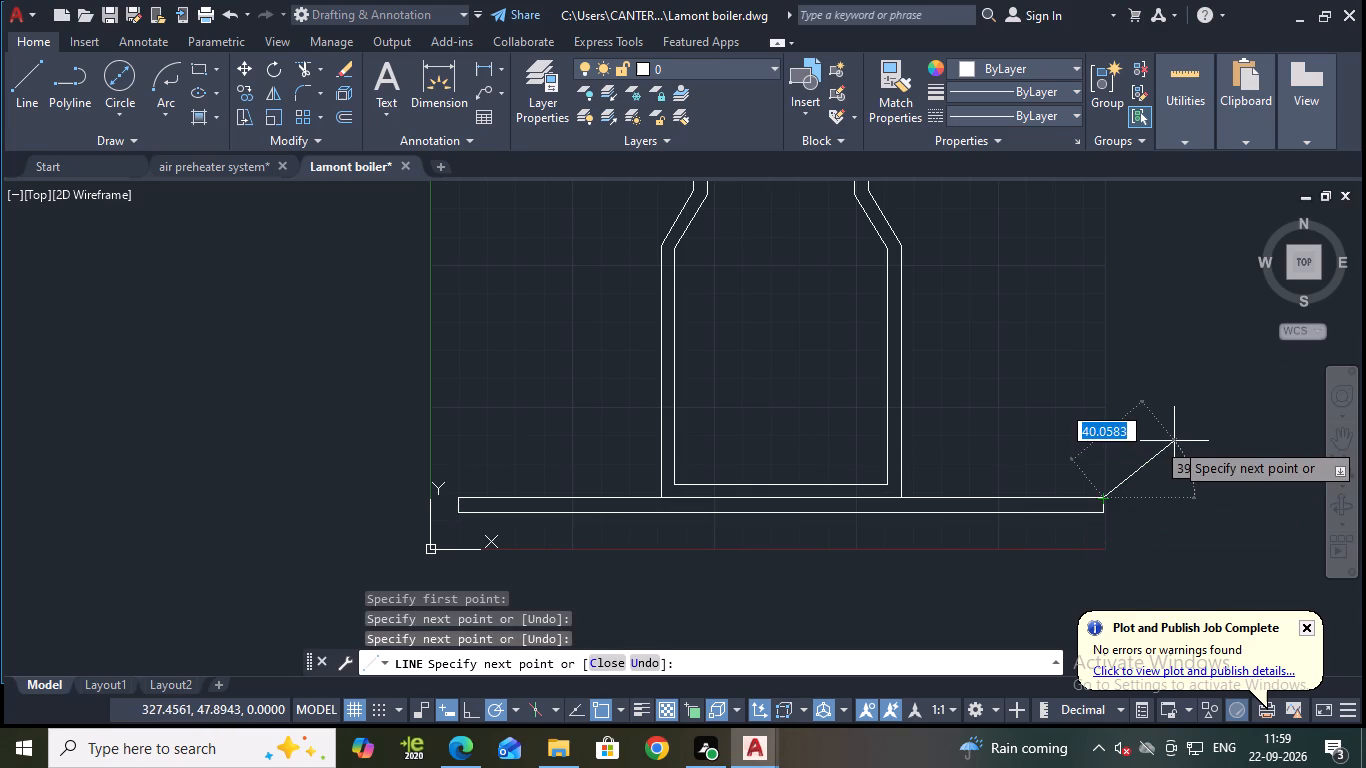
key("Escape")
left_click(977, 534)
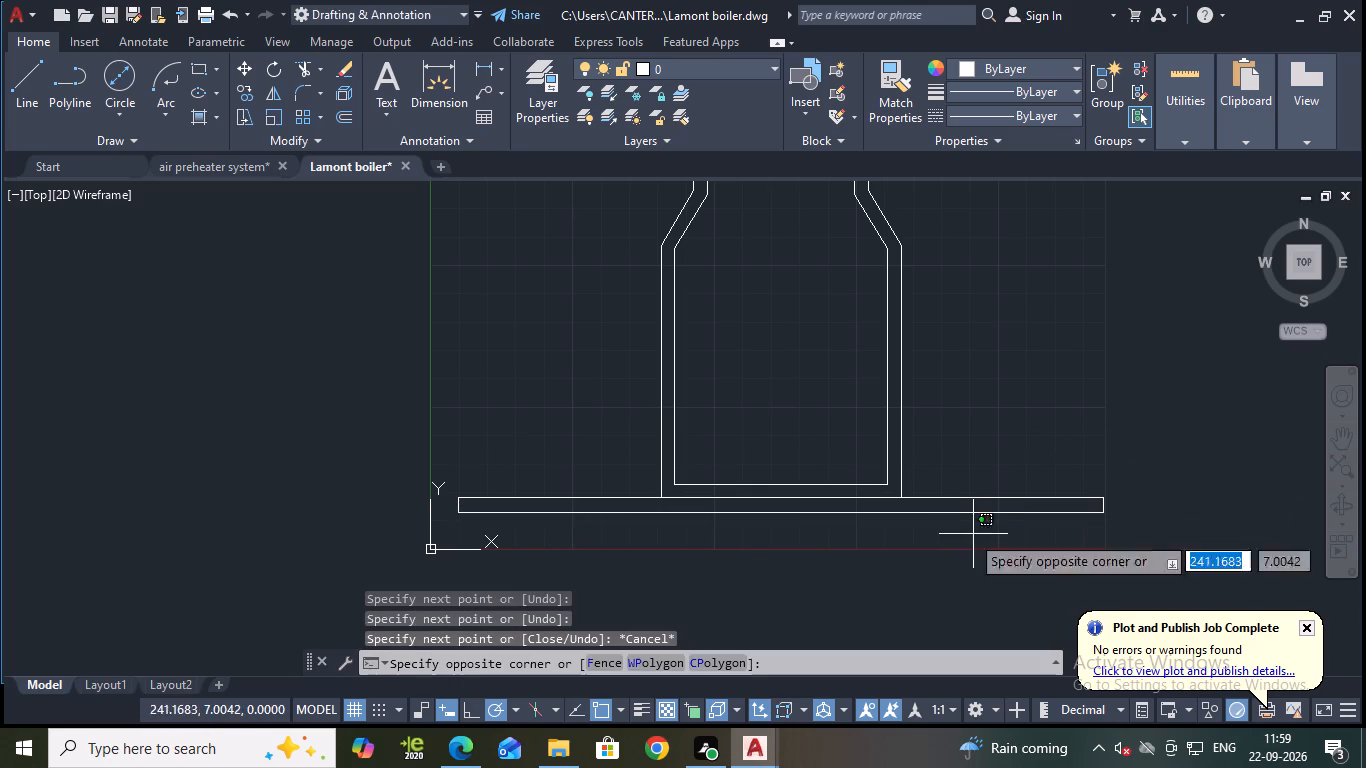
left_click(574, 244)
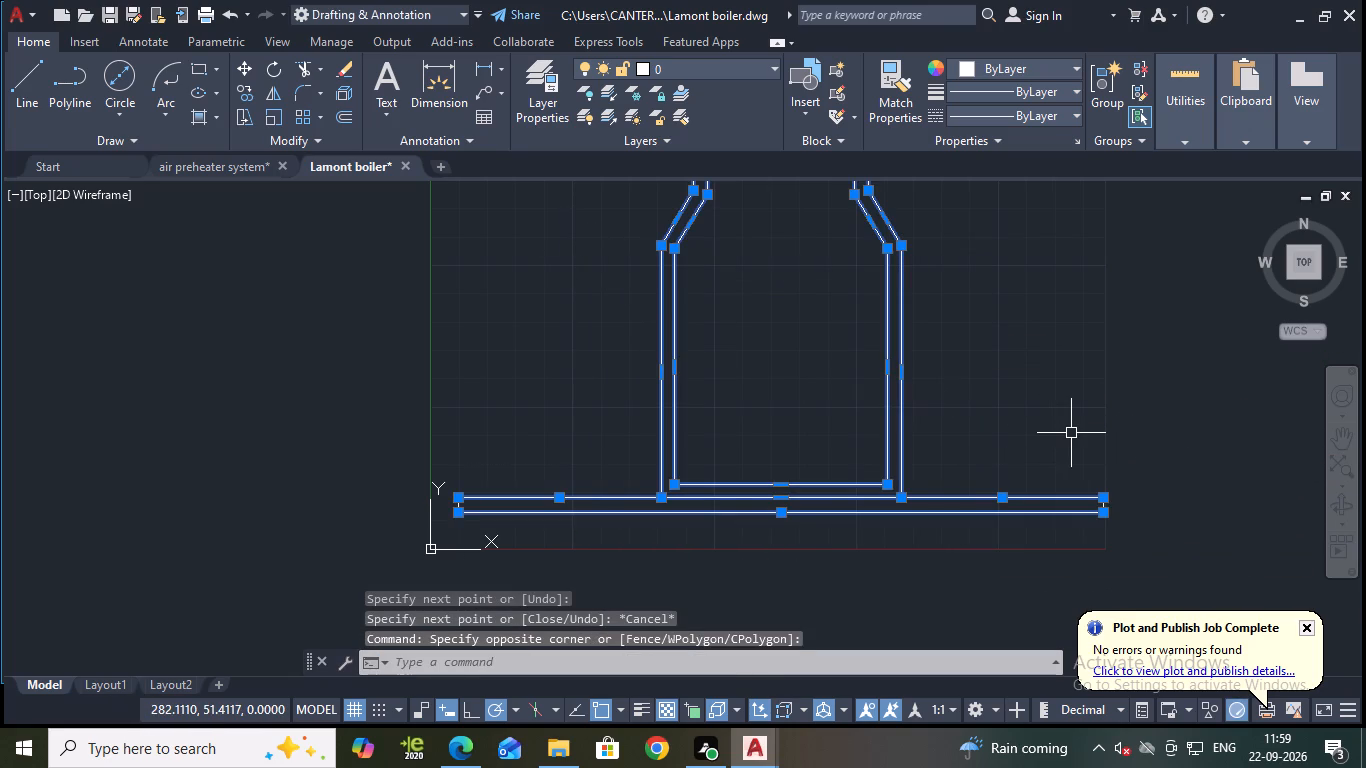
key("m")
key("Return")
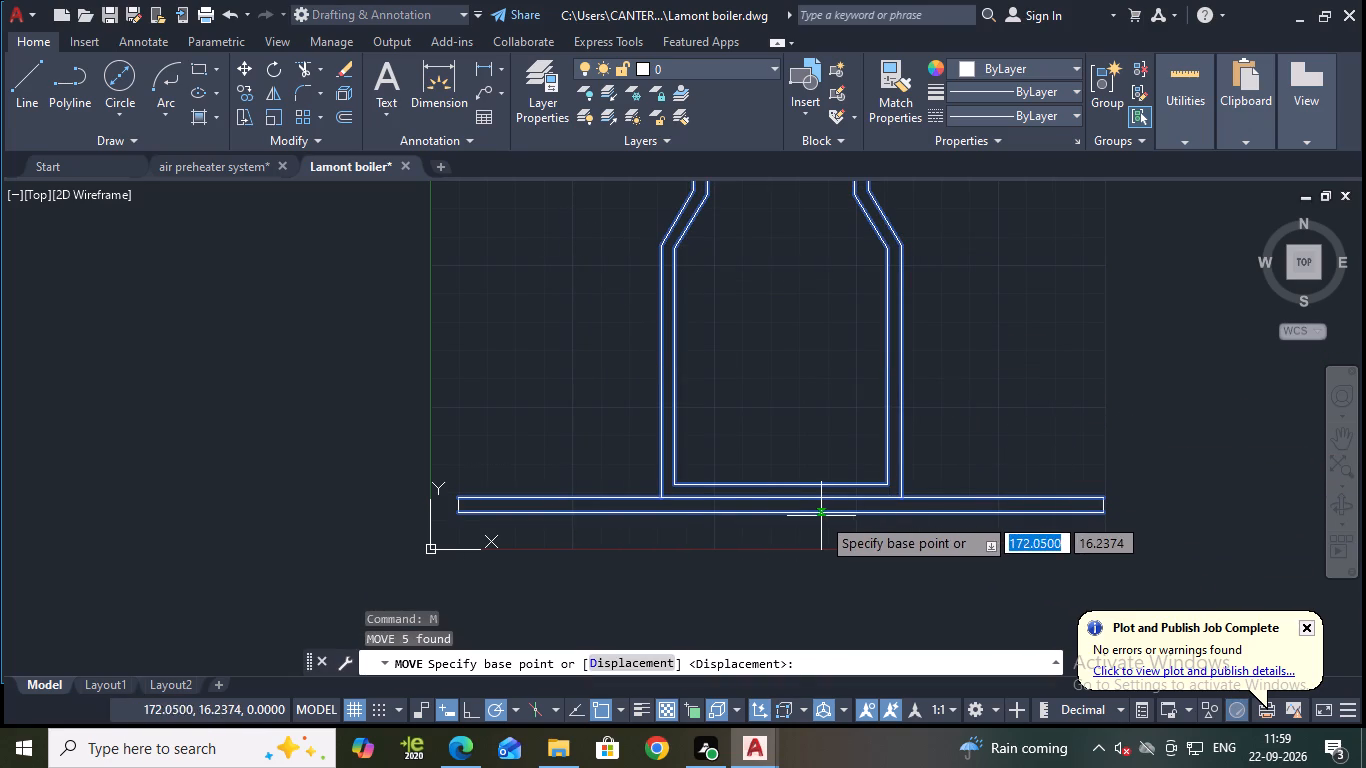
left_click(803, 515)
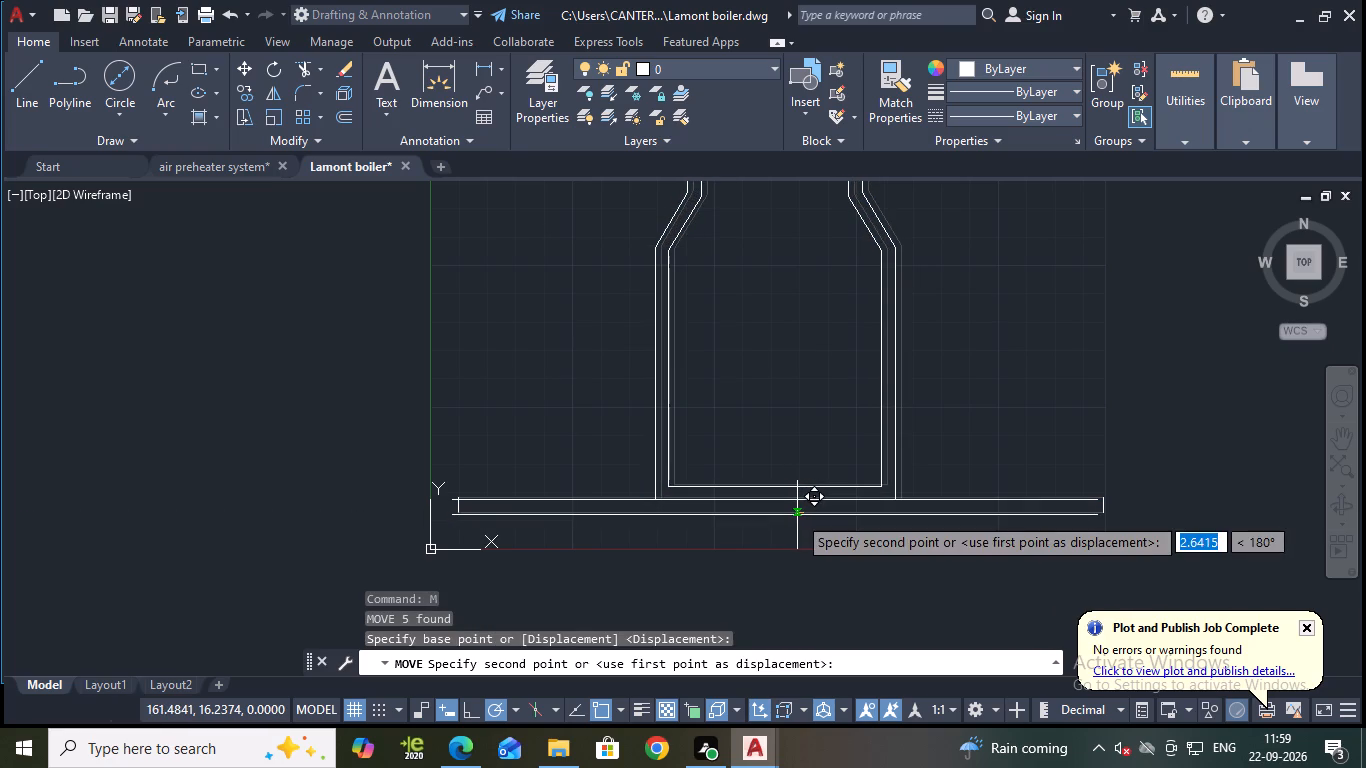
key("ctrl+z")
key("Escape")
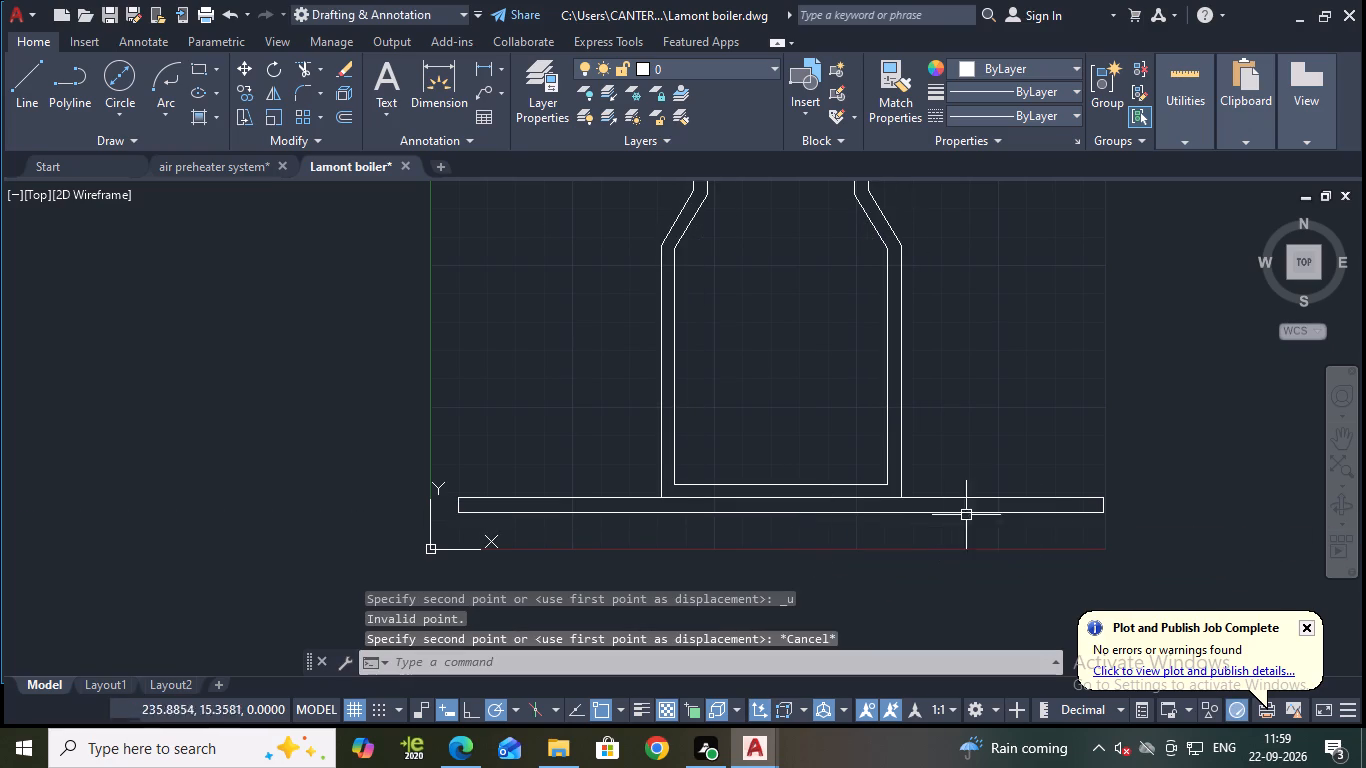
Join the five lines of the base strip beneath the boiler, including both end verticals, into one polyline.
left_click_drag(1130, 543, 1119, 540)
left_click(1044, 488)
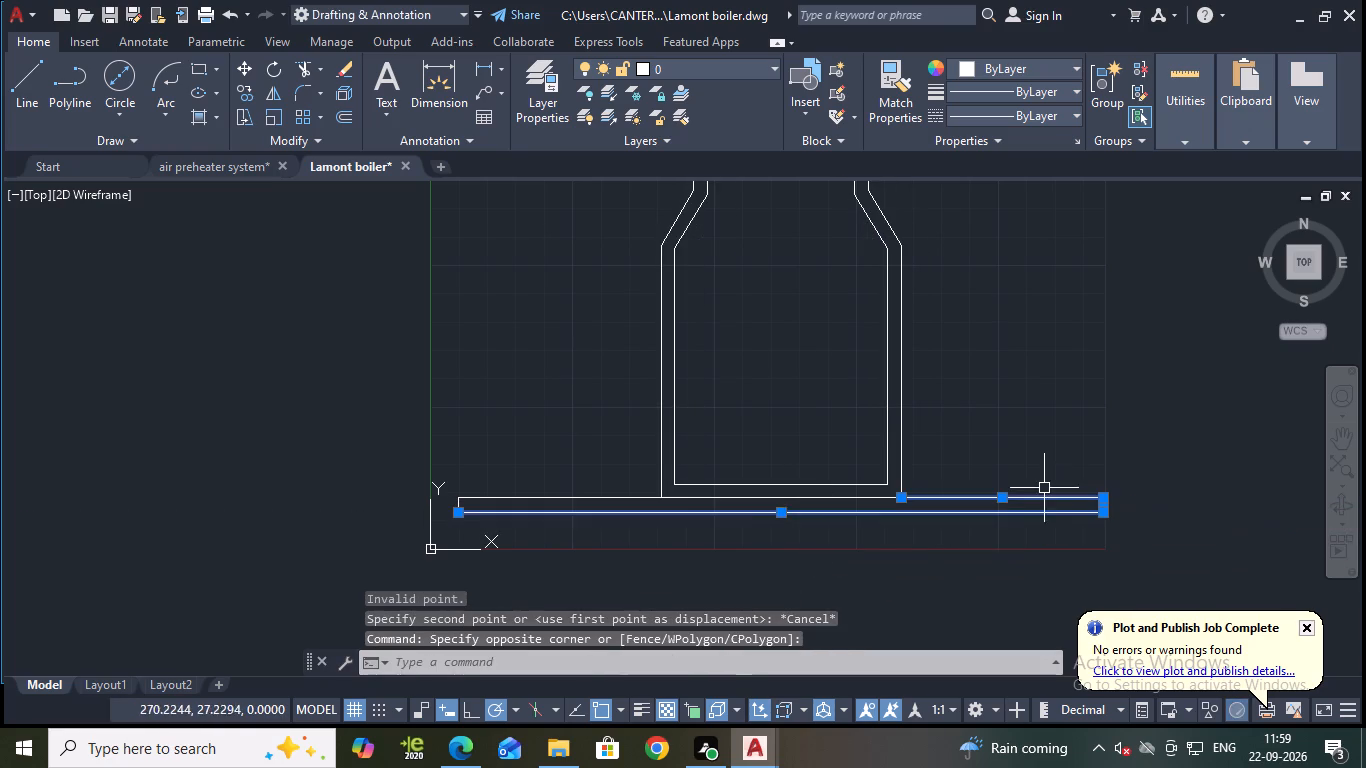
left_click(550, 533)
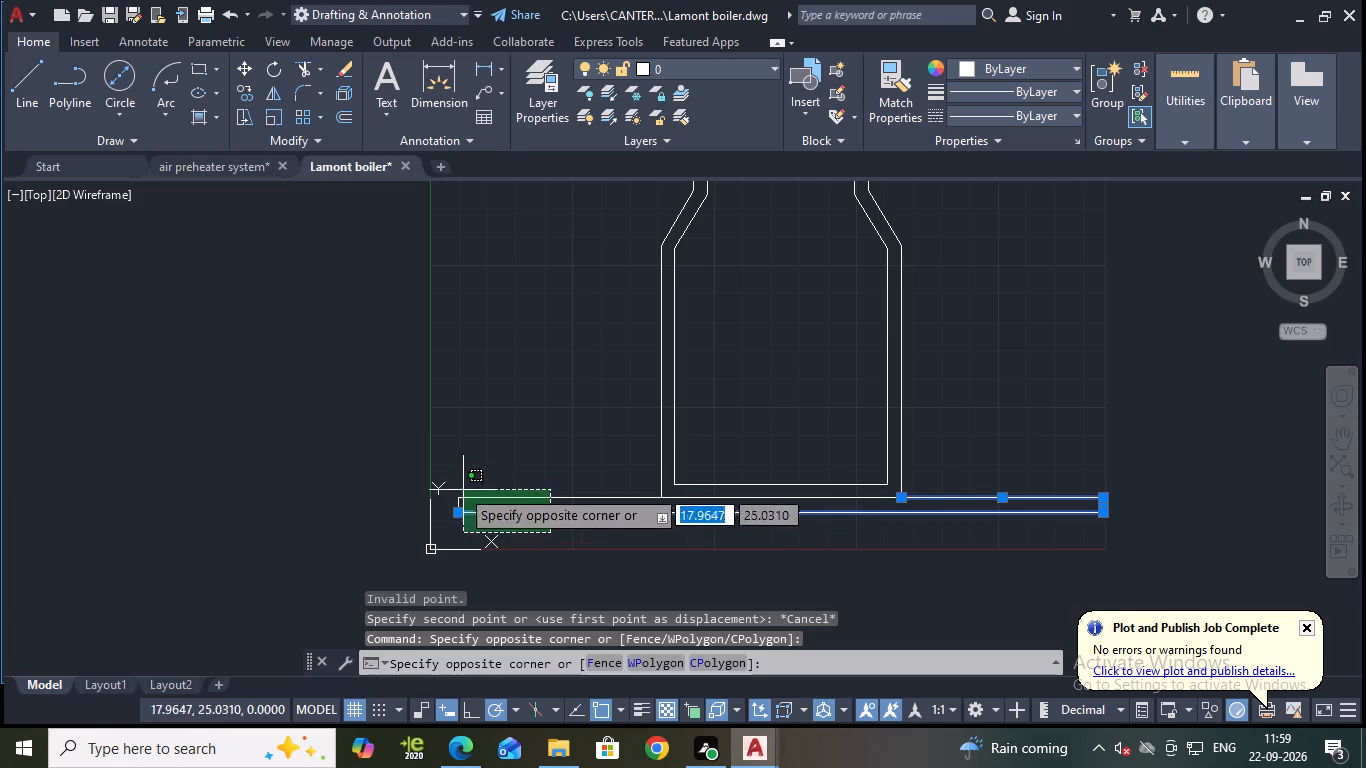
left_click(440, 481)
scroll(486, 516, "up", 3)
scroll(483, 516, "down", 2)
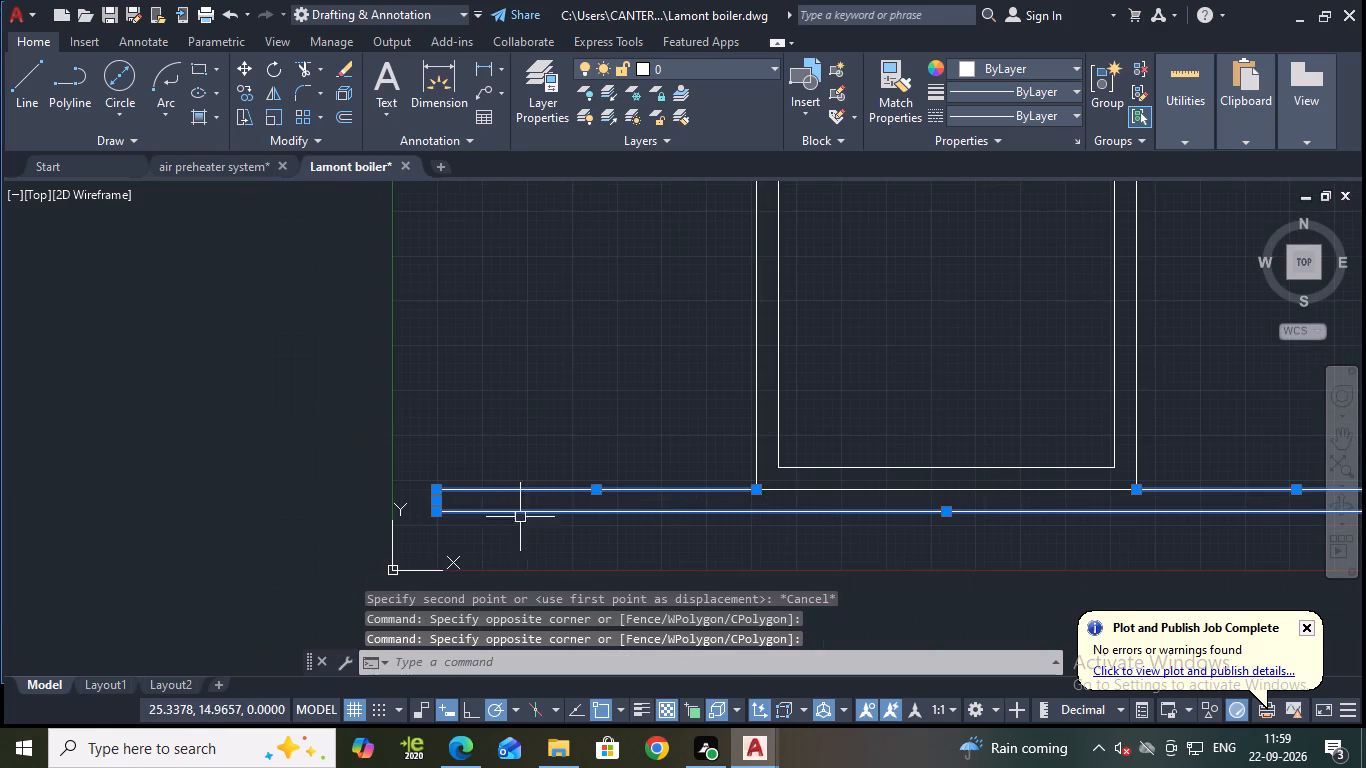
scroll(731, 504, "down", 1)
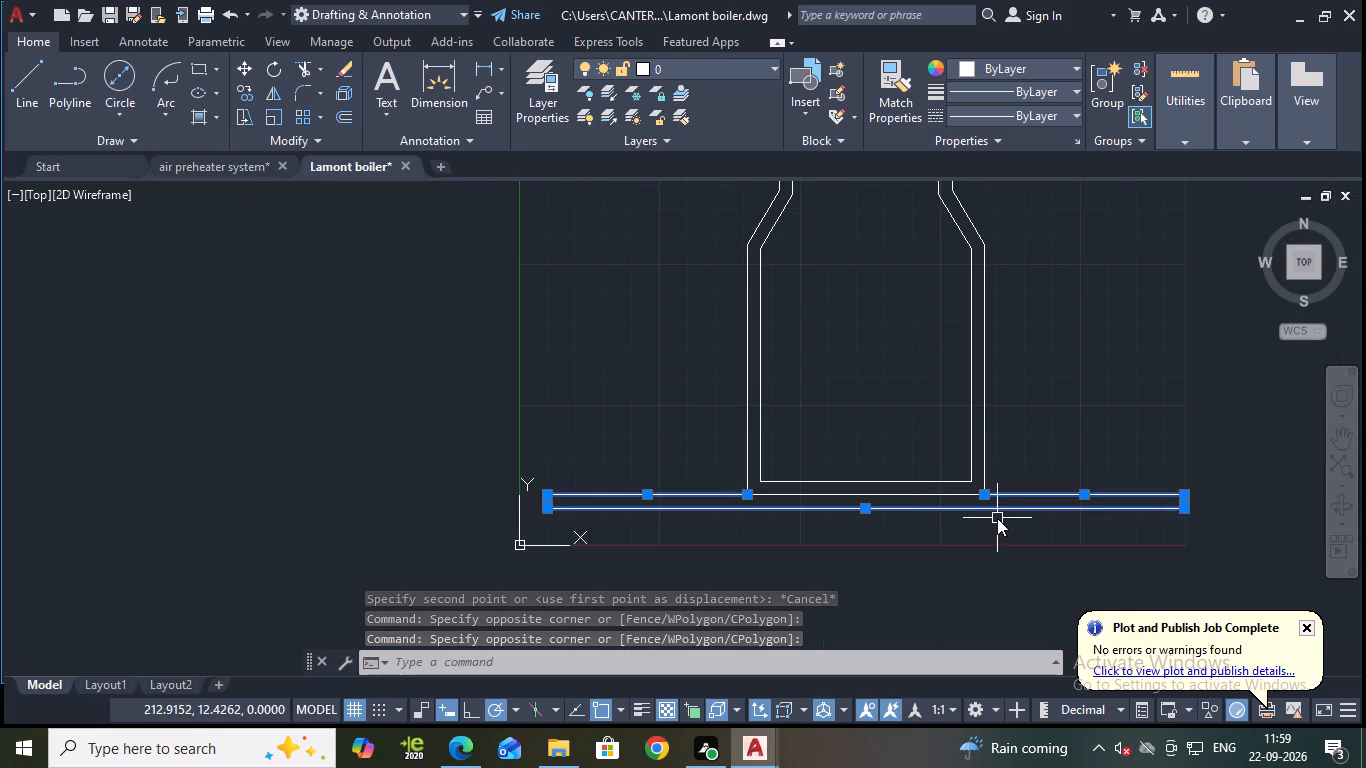
key("j")
key("Return")
Move the base strip and both boiler outlines together horizontally left by about 5.6 units, using the strip's top midpoint as base point.
left_click(1023, 507)
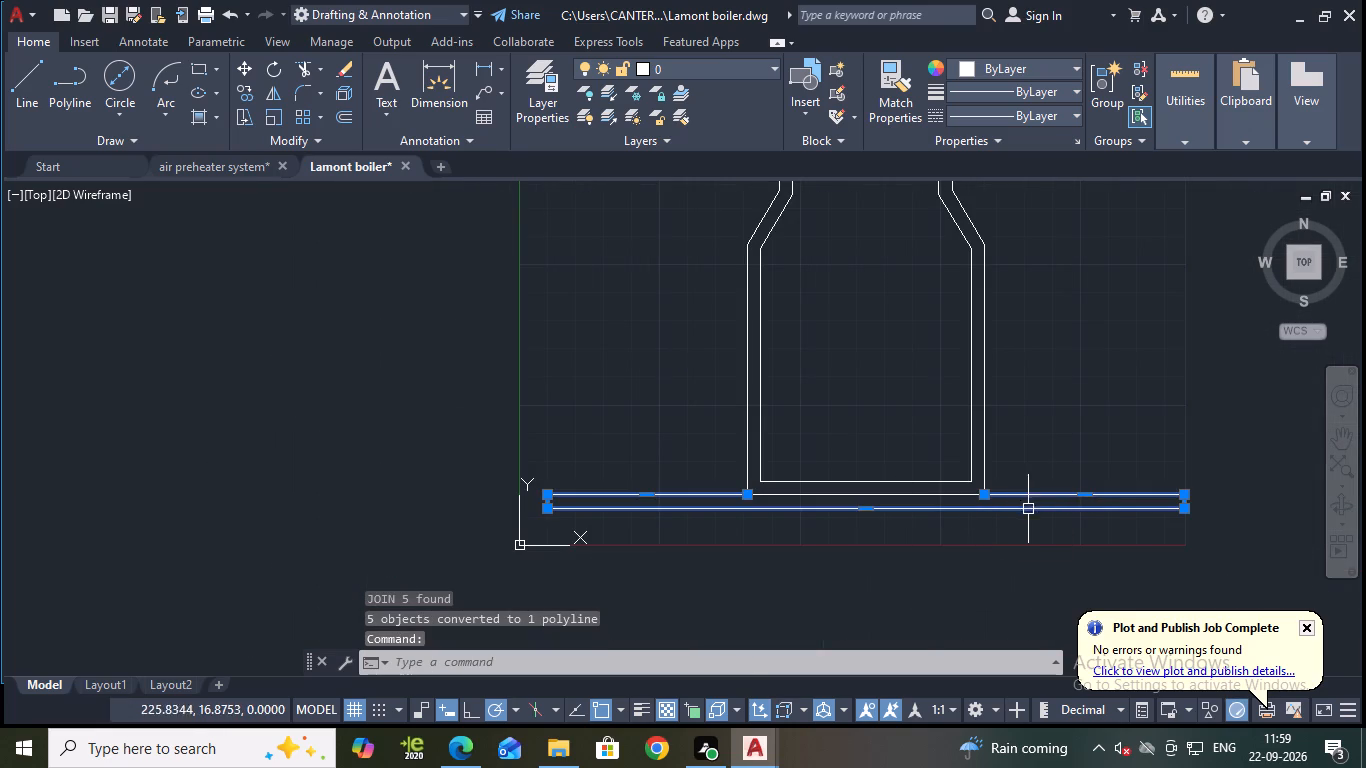
left_click(986, 440)
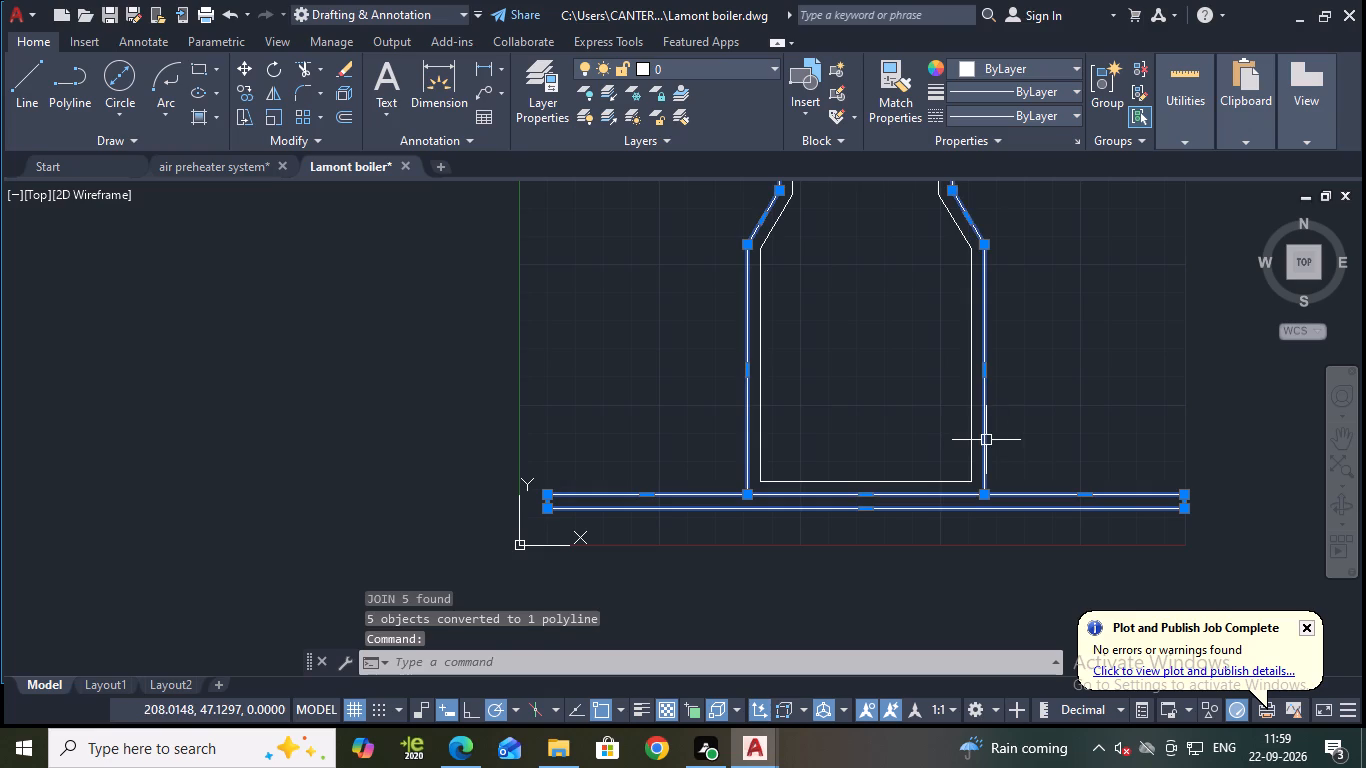
left_click(937, 482)
key("m")
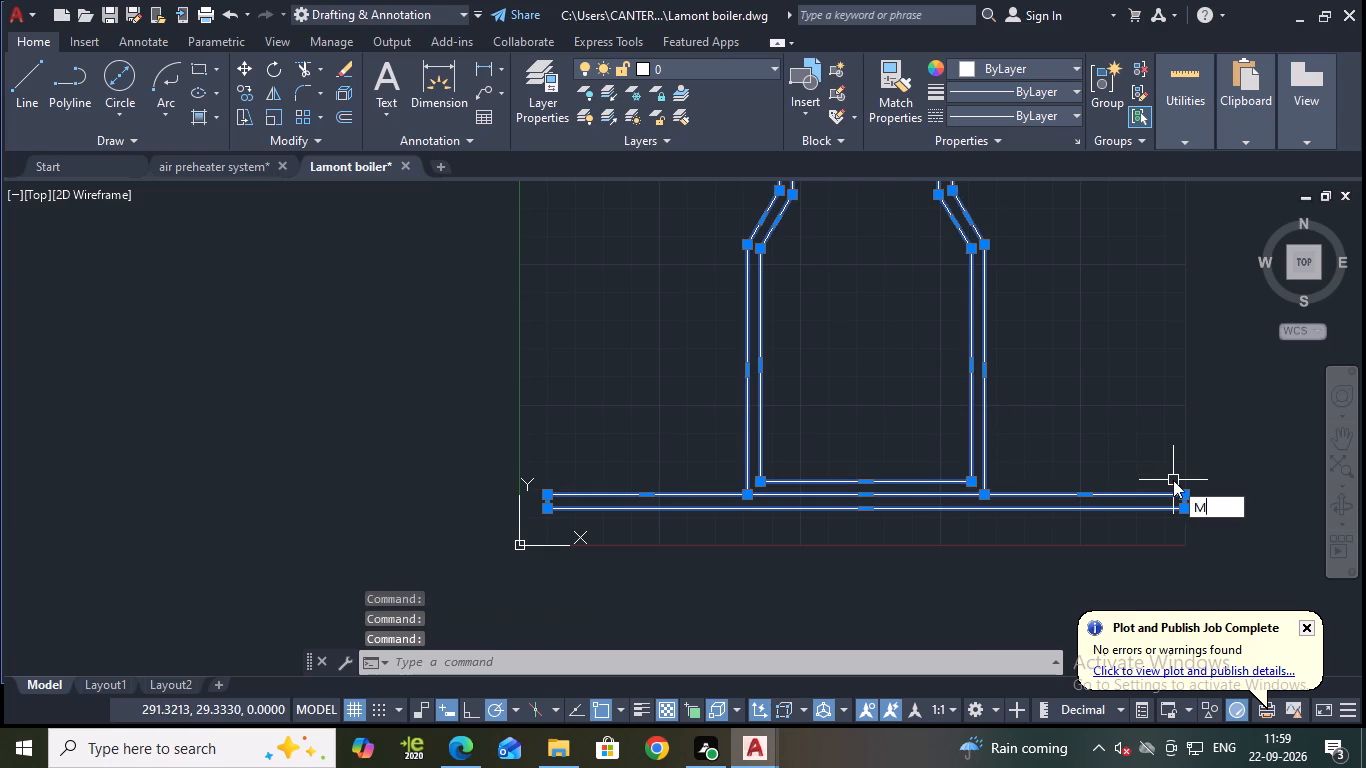
key("Return")
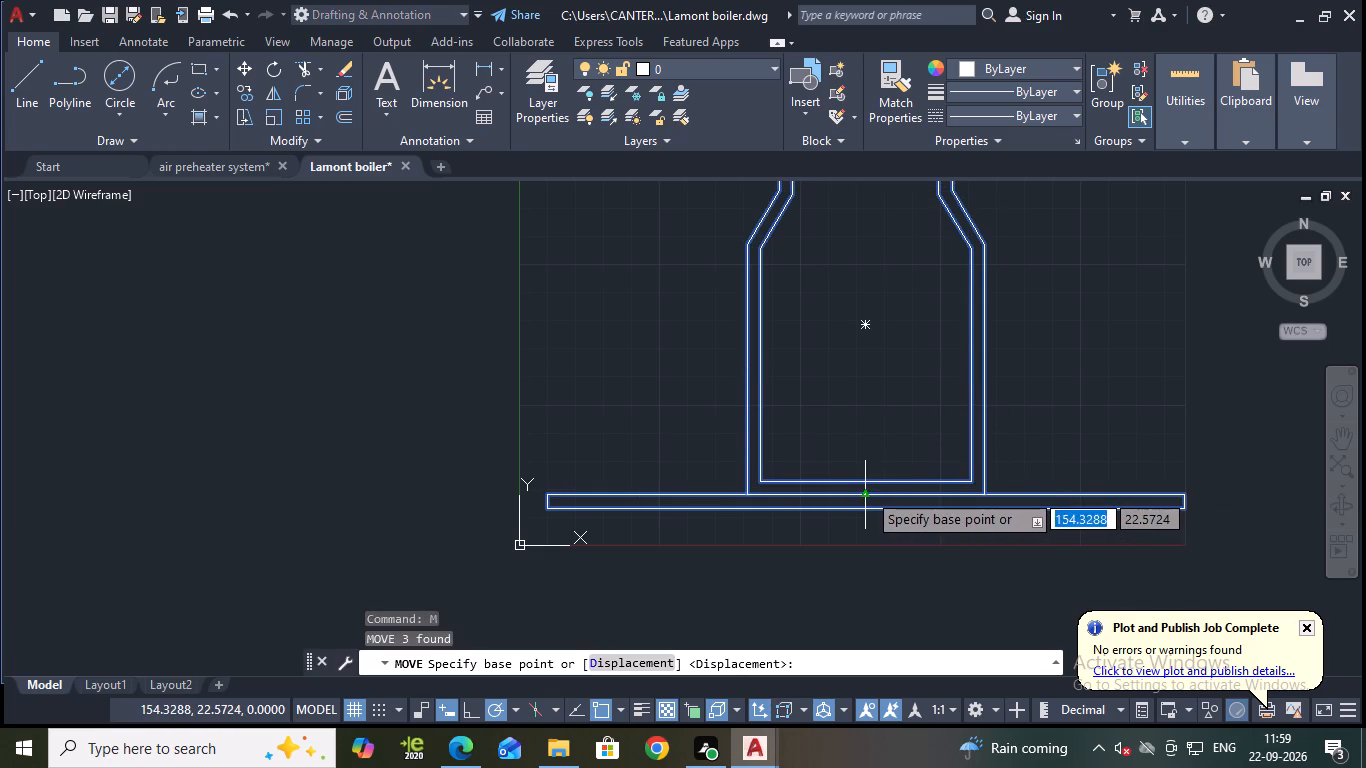
left_click(866, 492)
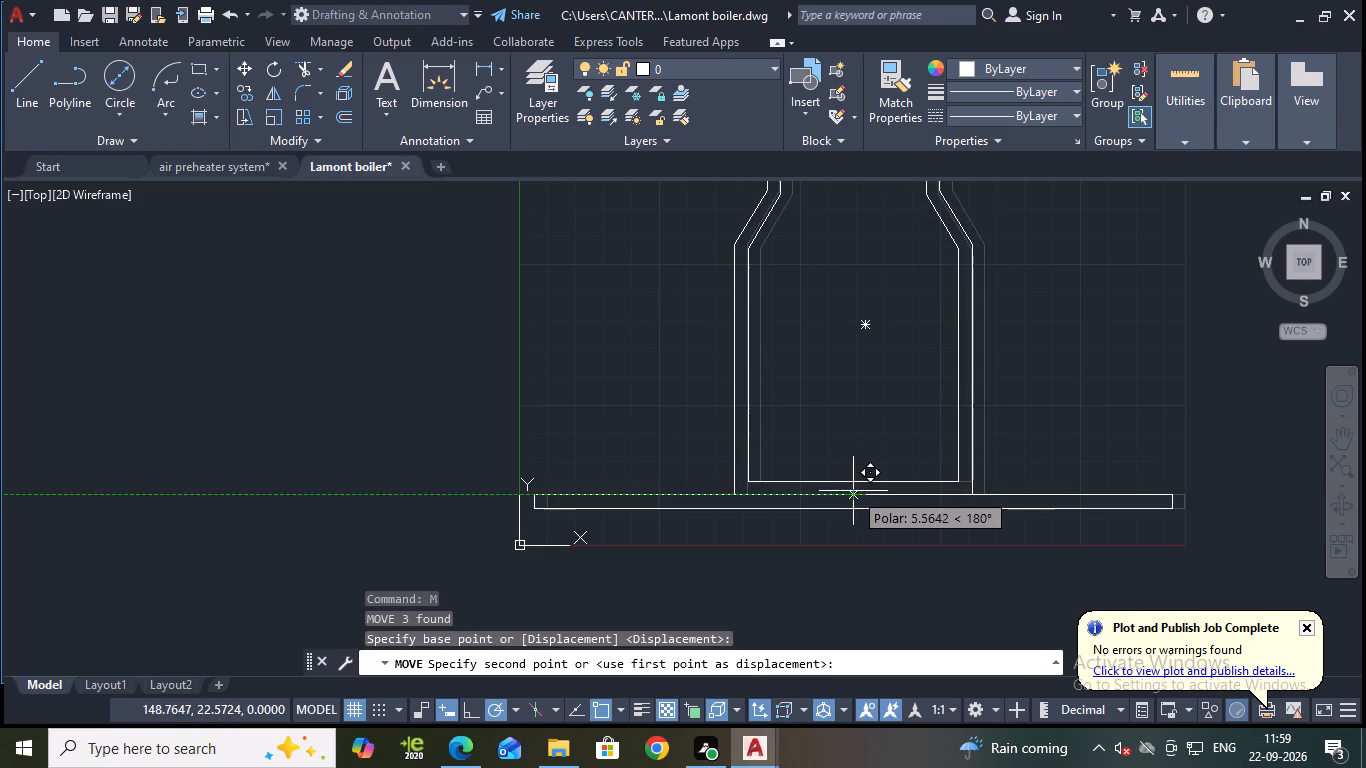
left_click(853, 492)
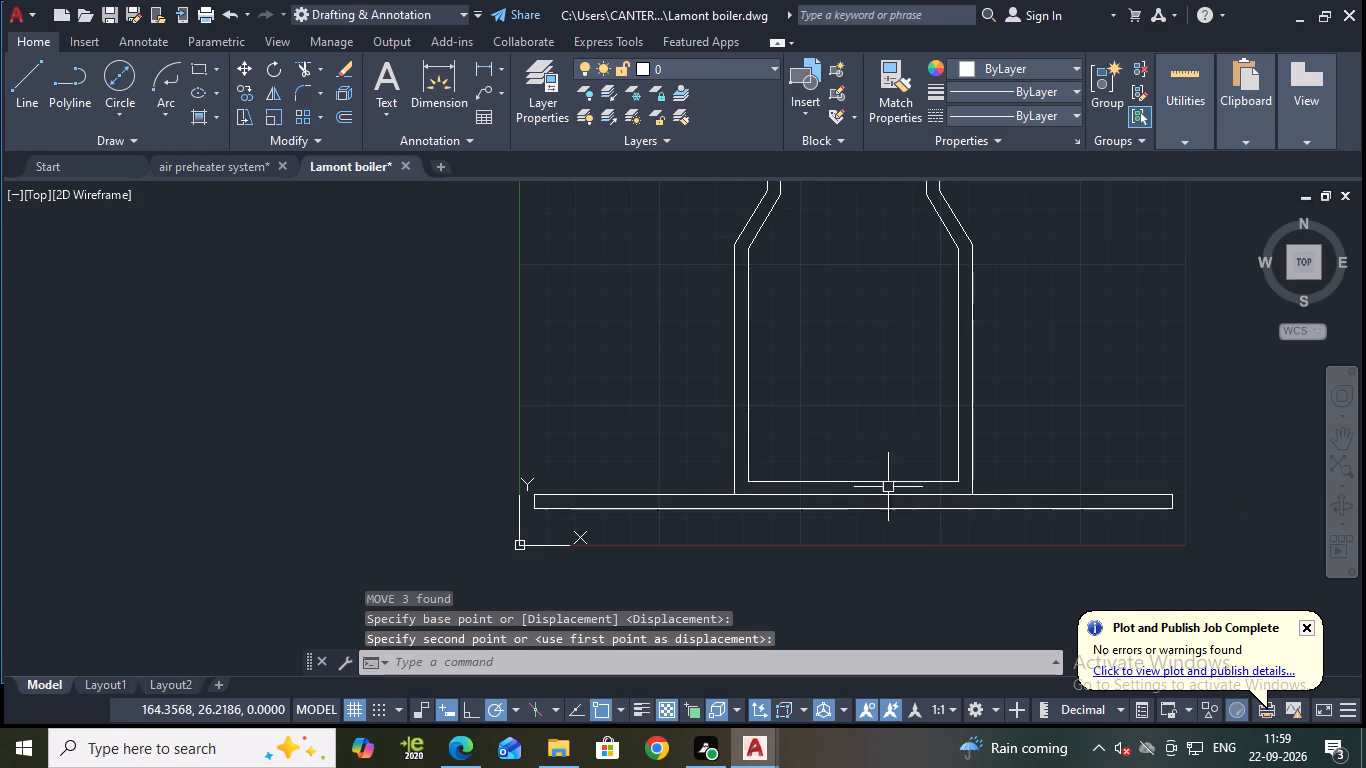
middle_click_drag(1042, 325, 944, 459)
key("Escape")
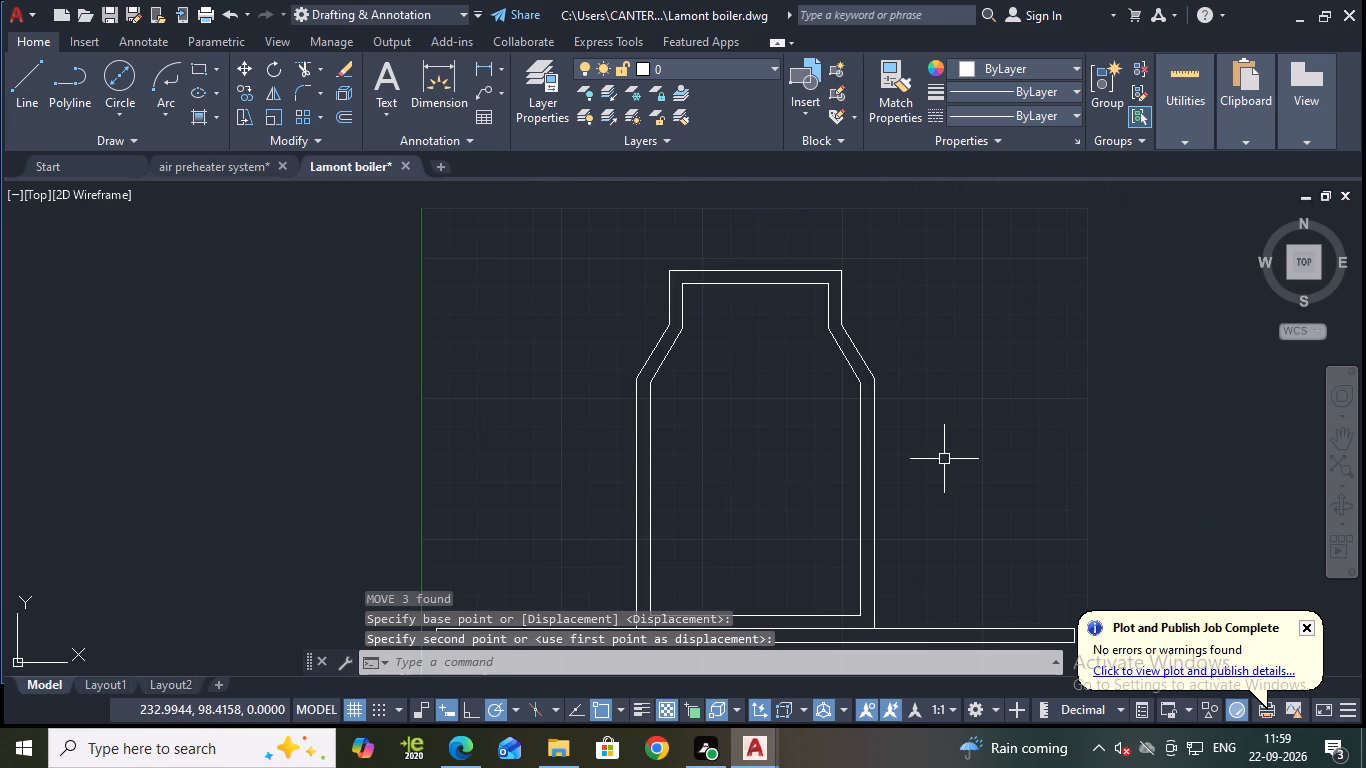
Save the Lamont boiler drawing.
key("ctrl+s")
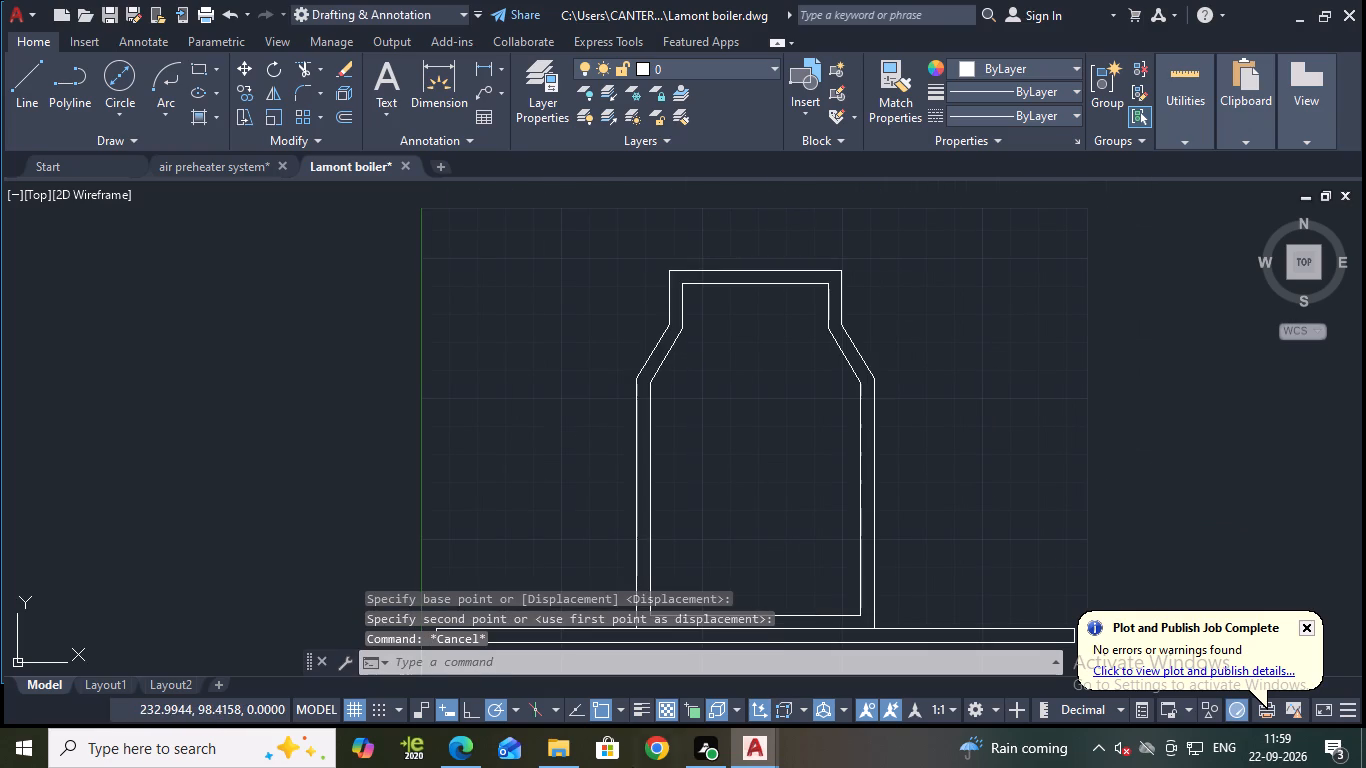
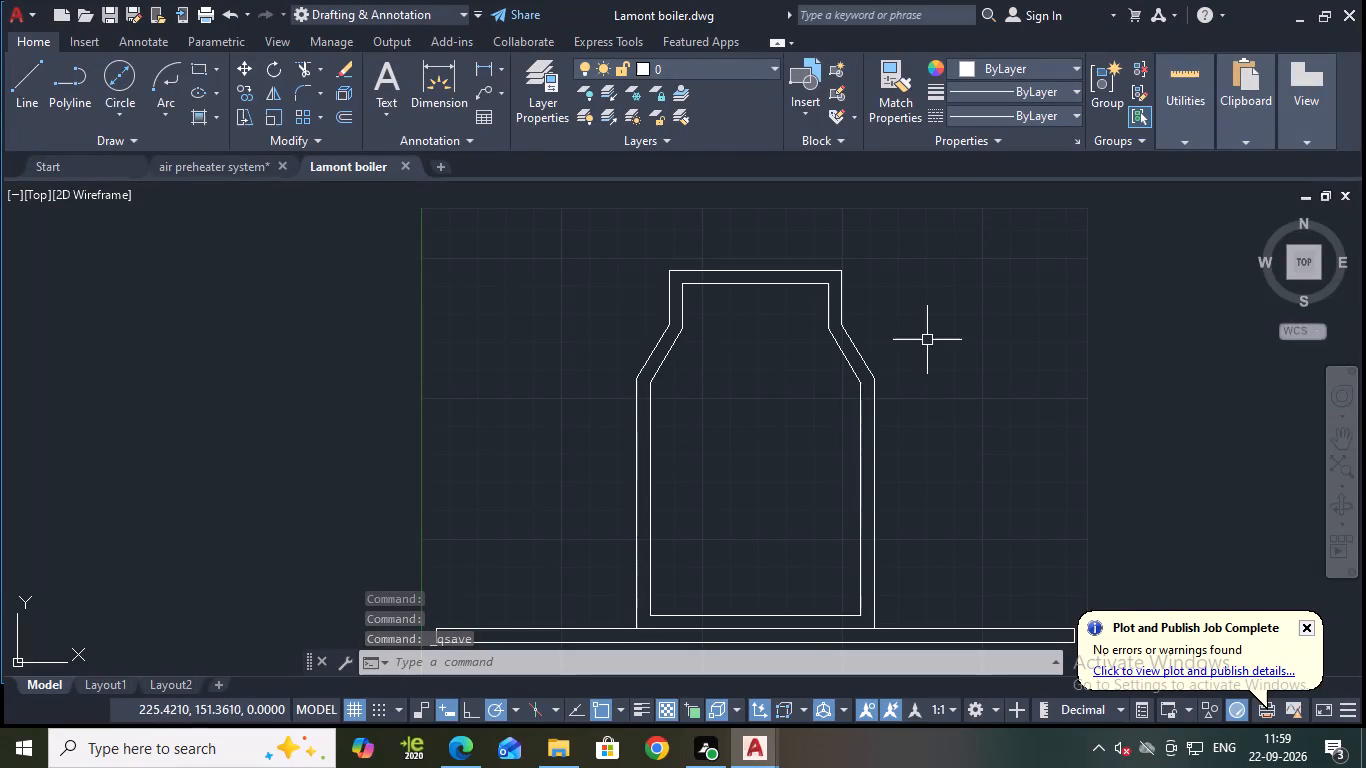
Draw a circle by centre and diameter in the open space beside the boiler's upper neck.
left_click(116, 79)
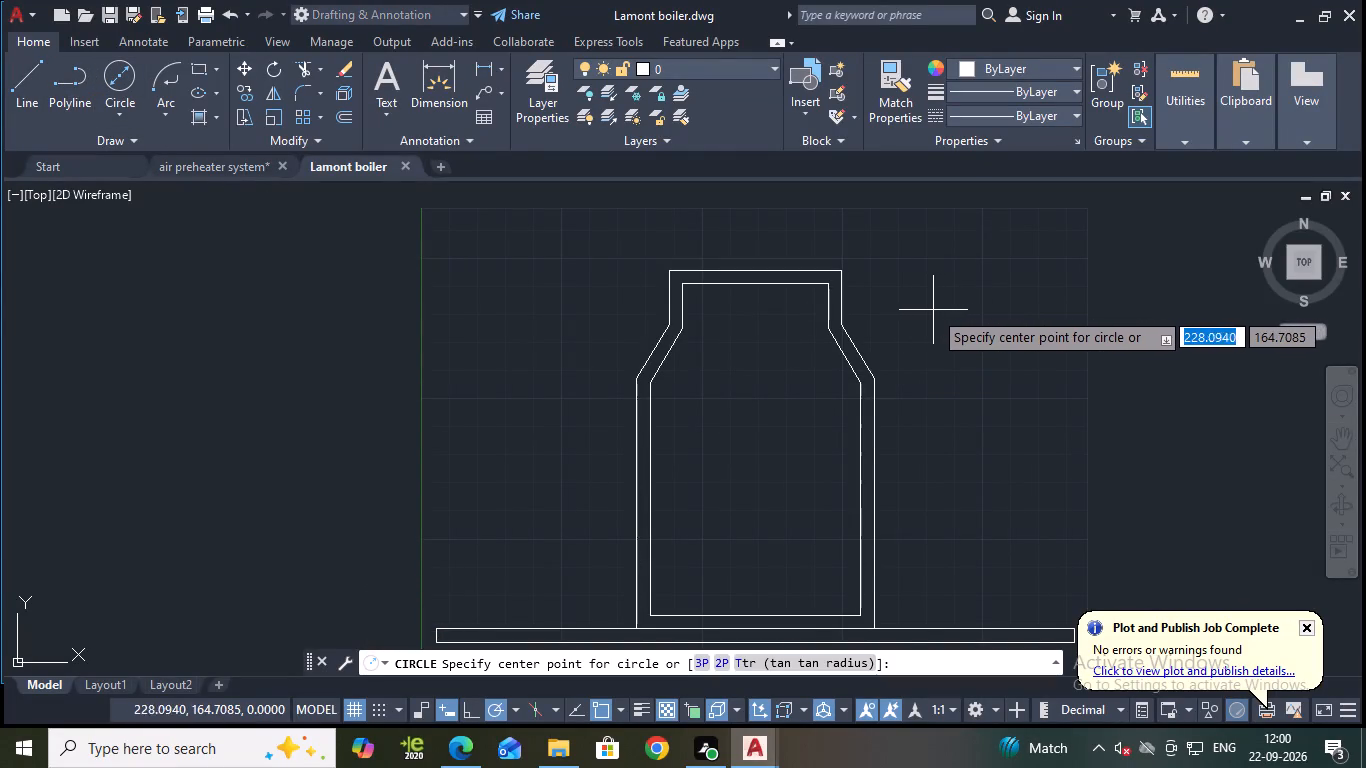
left_click(916, 309)
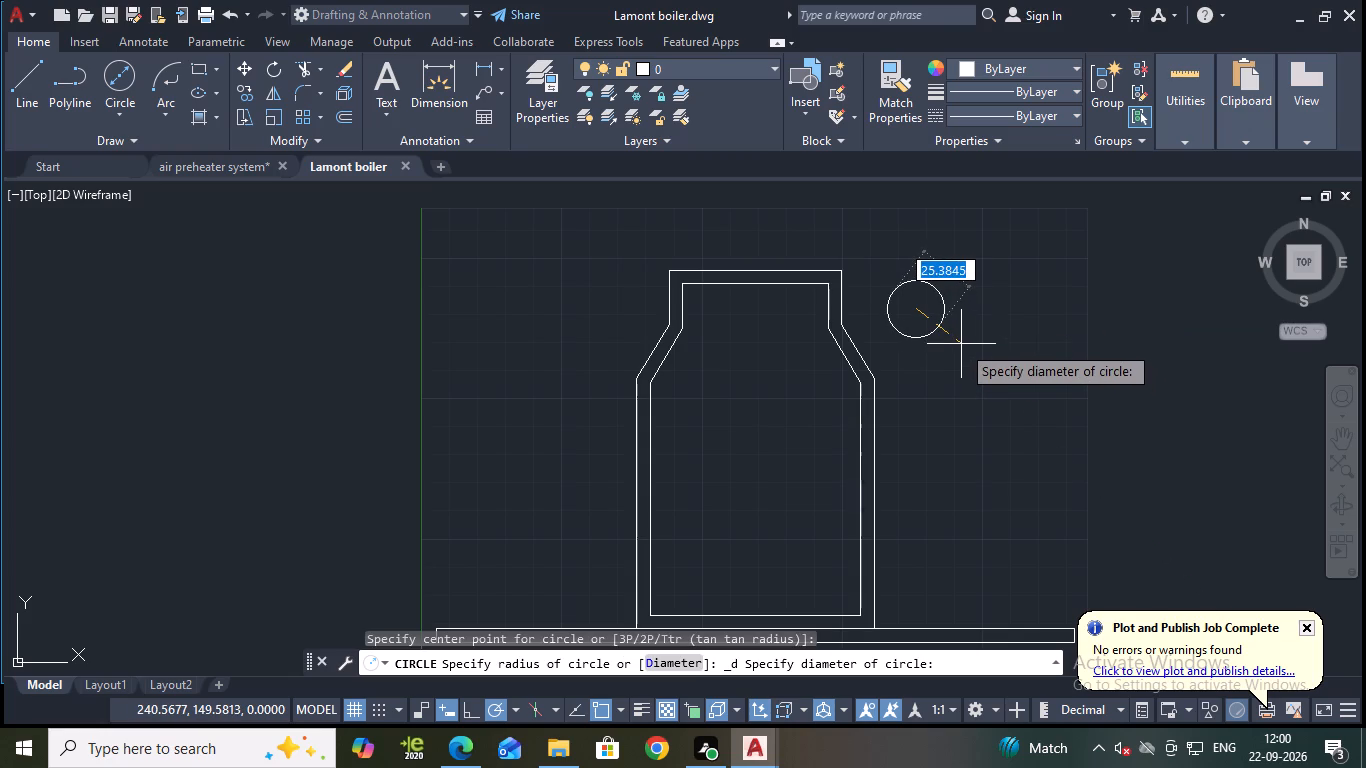
left_click(955, 342)
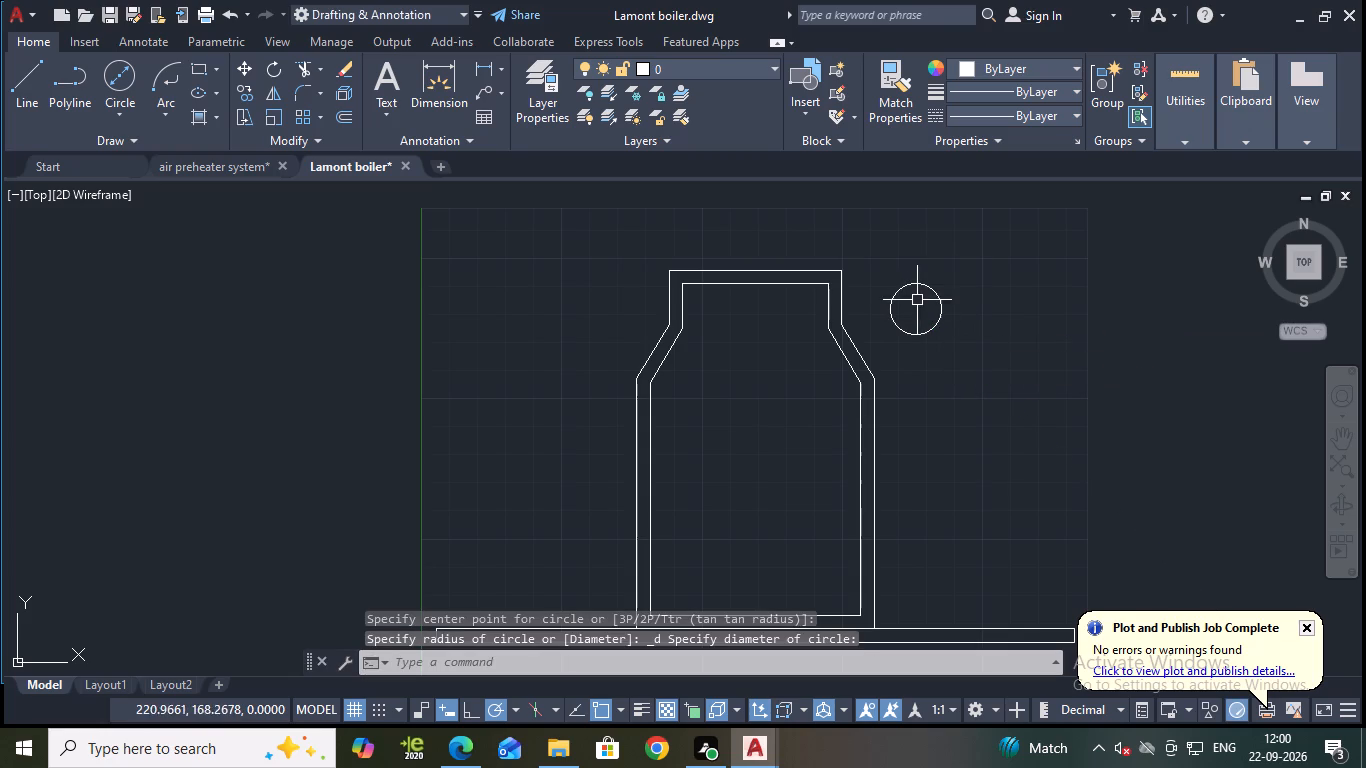
Move the circle by its centre slightly down and away from the boiler.
left_click(912, 281)
left_click(914, 312)
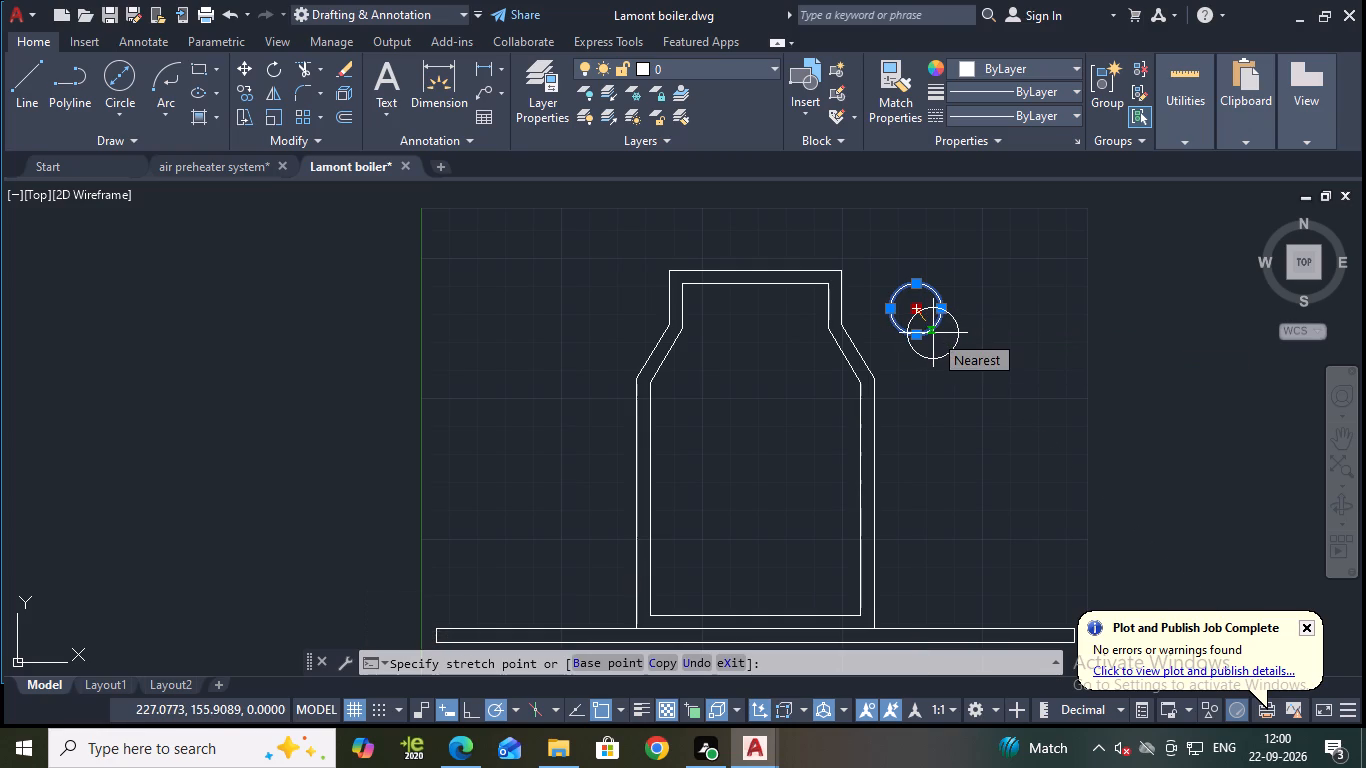
left_click(932, 337)
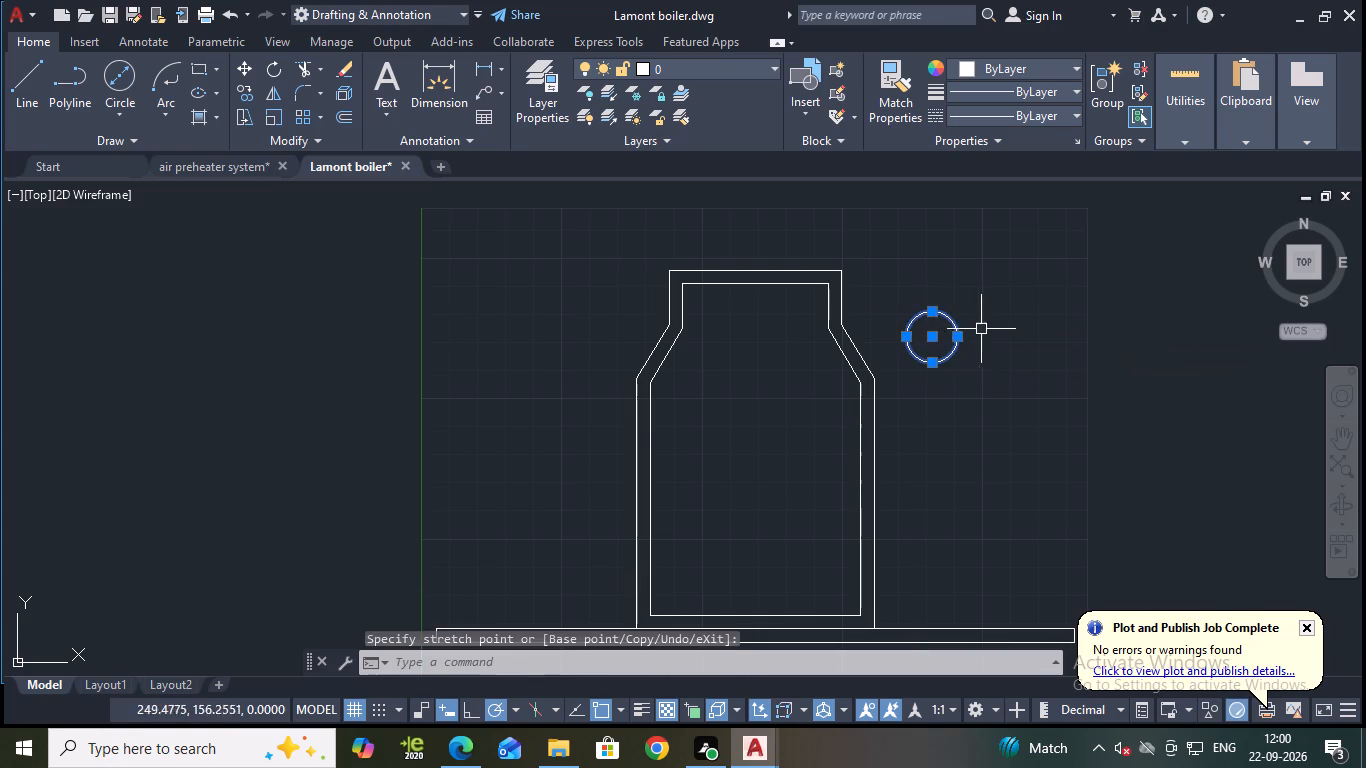
key("Escape")
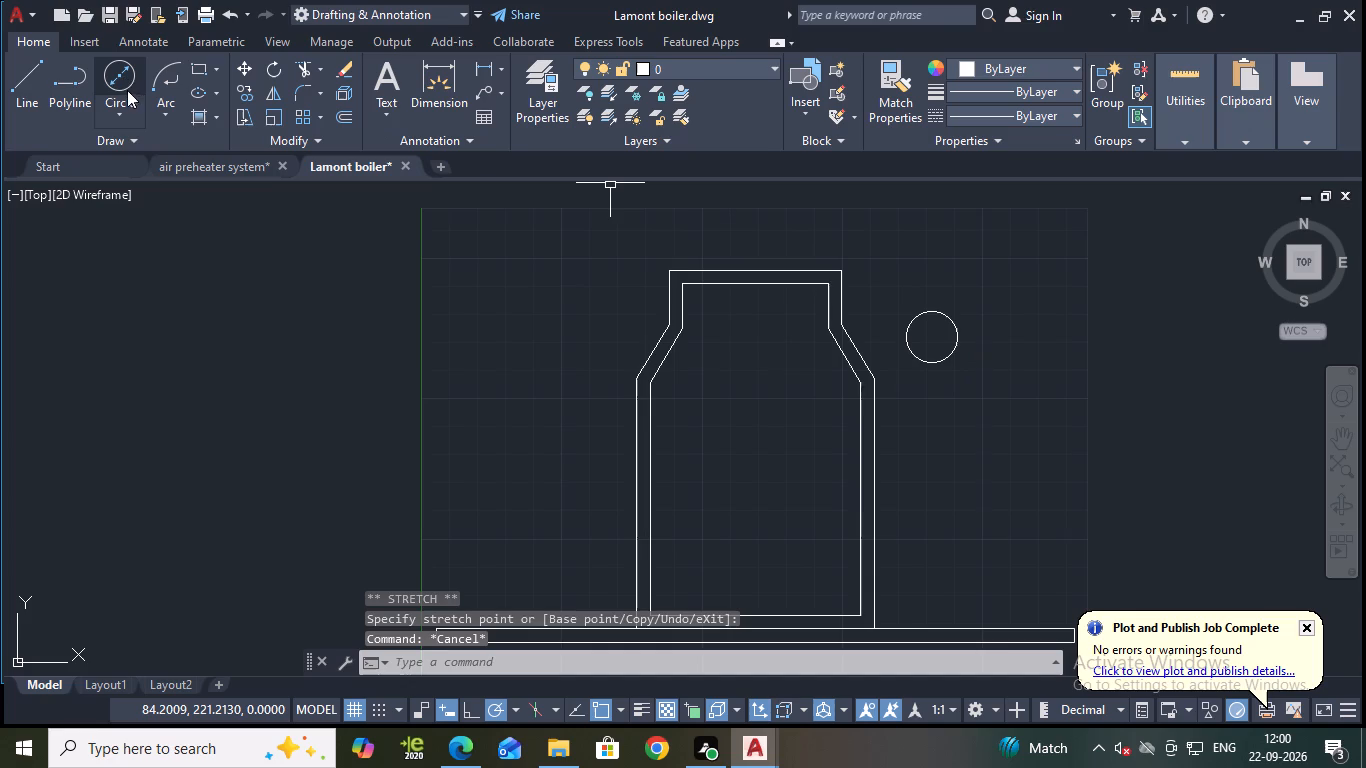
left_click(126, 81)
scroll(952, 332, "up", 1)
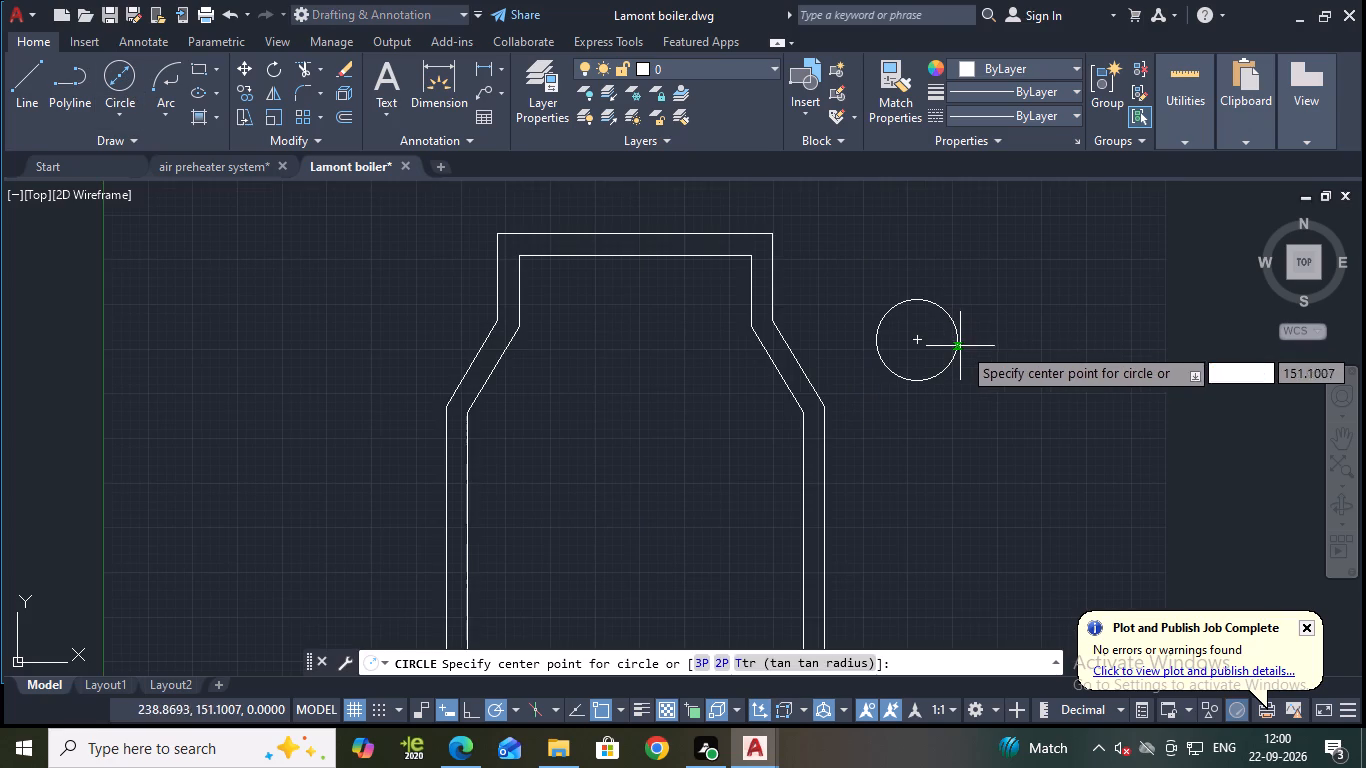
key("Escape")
Offset the circle inward through a point near its centre to make a small concentric hub circle.
key("o")
key("Return")
key("Return")
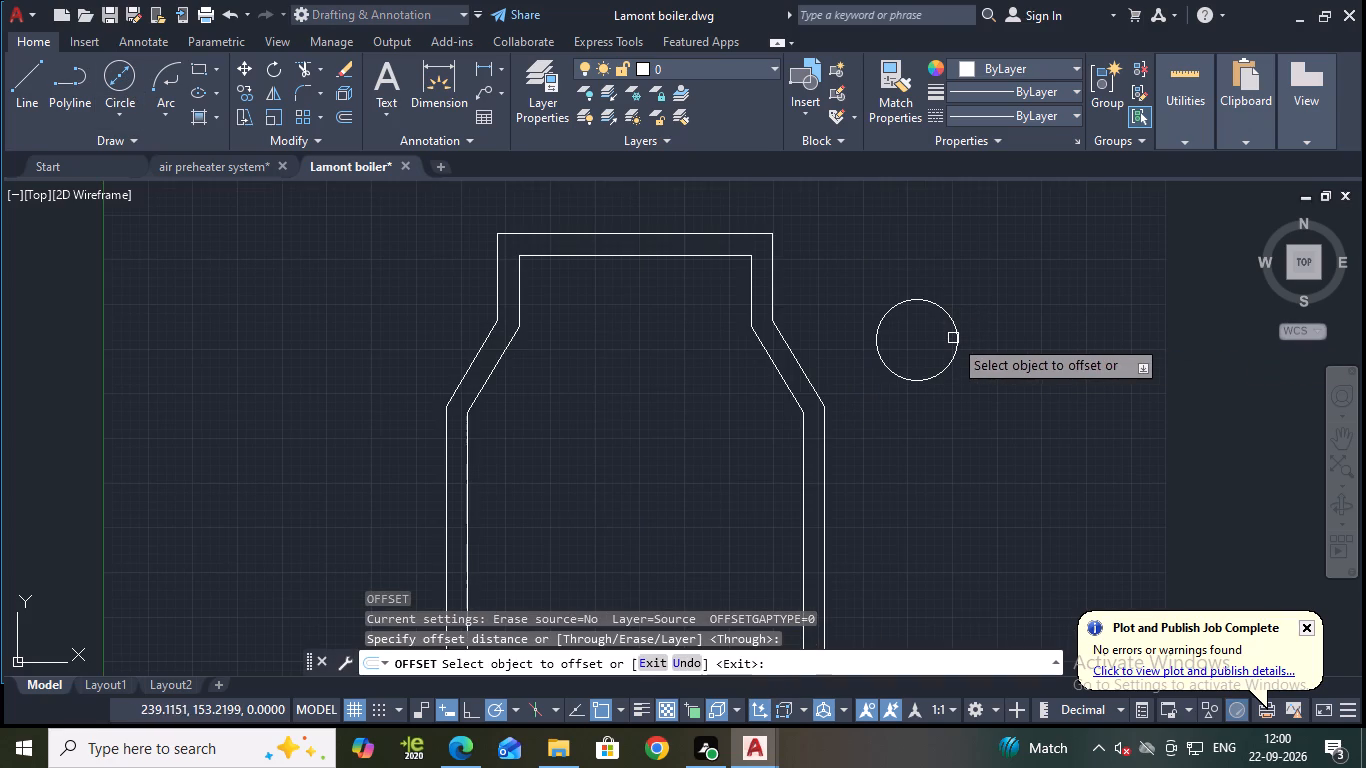
left_click(960, 338)
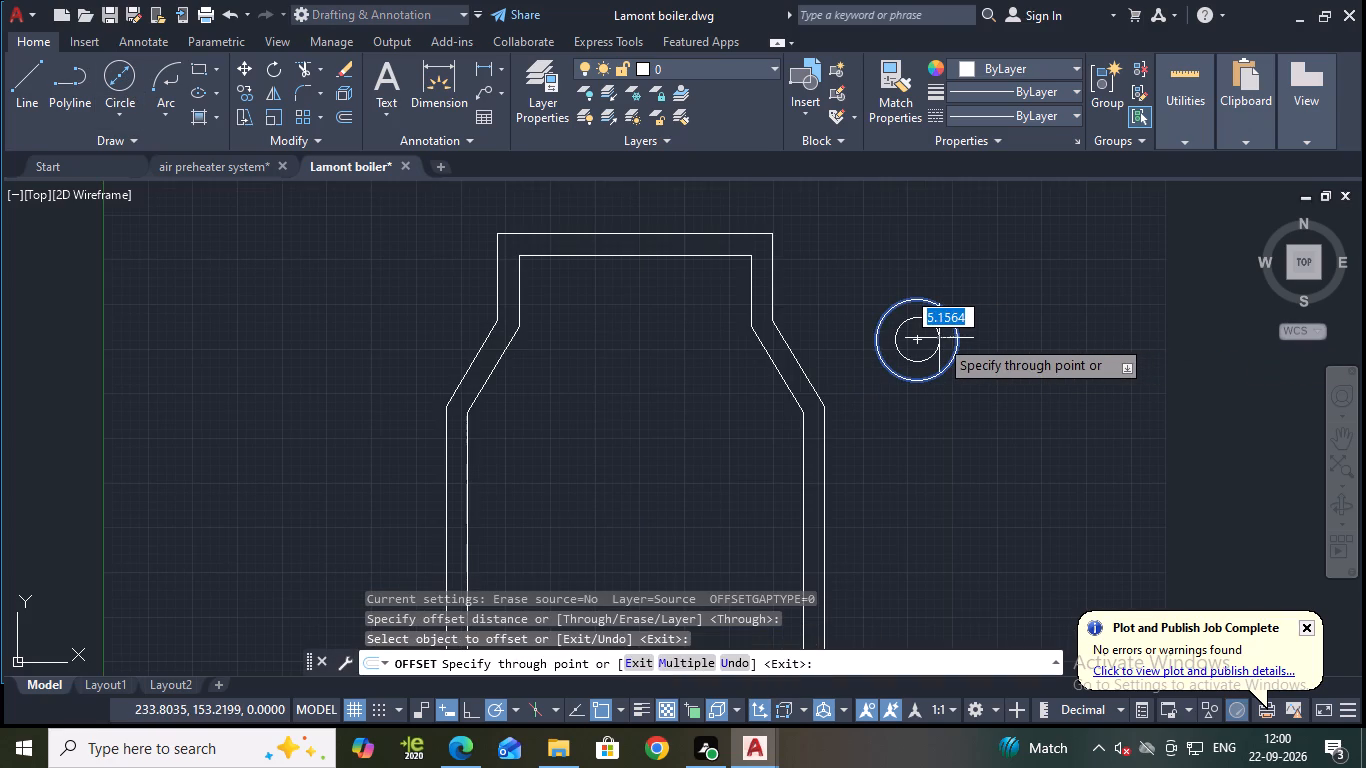
left_click(933, 339)
key("Escape")
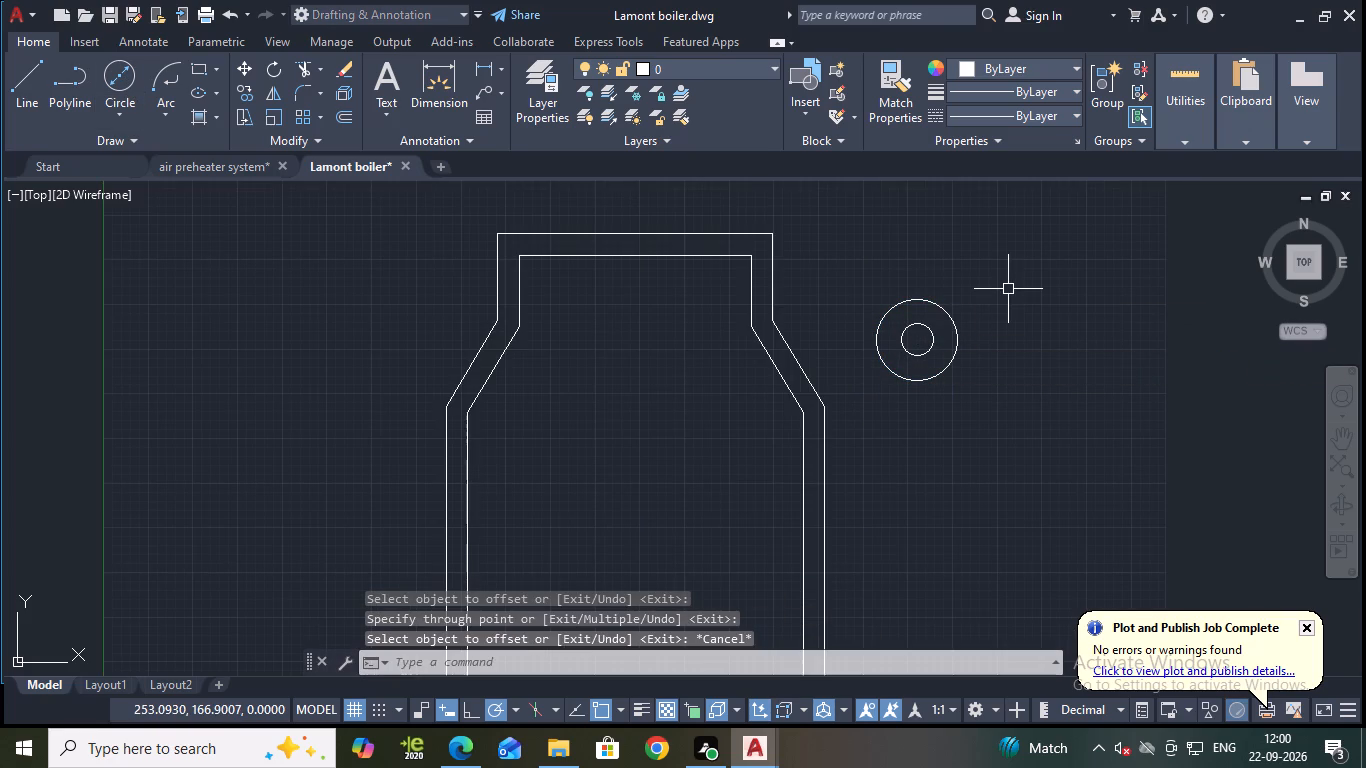
Draw a curved blade from the top of the hub circle to the outer circle as a start, end, radius arc.
left_click(179, 111)
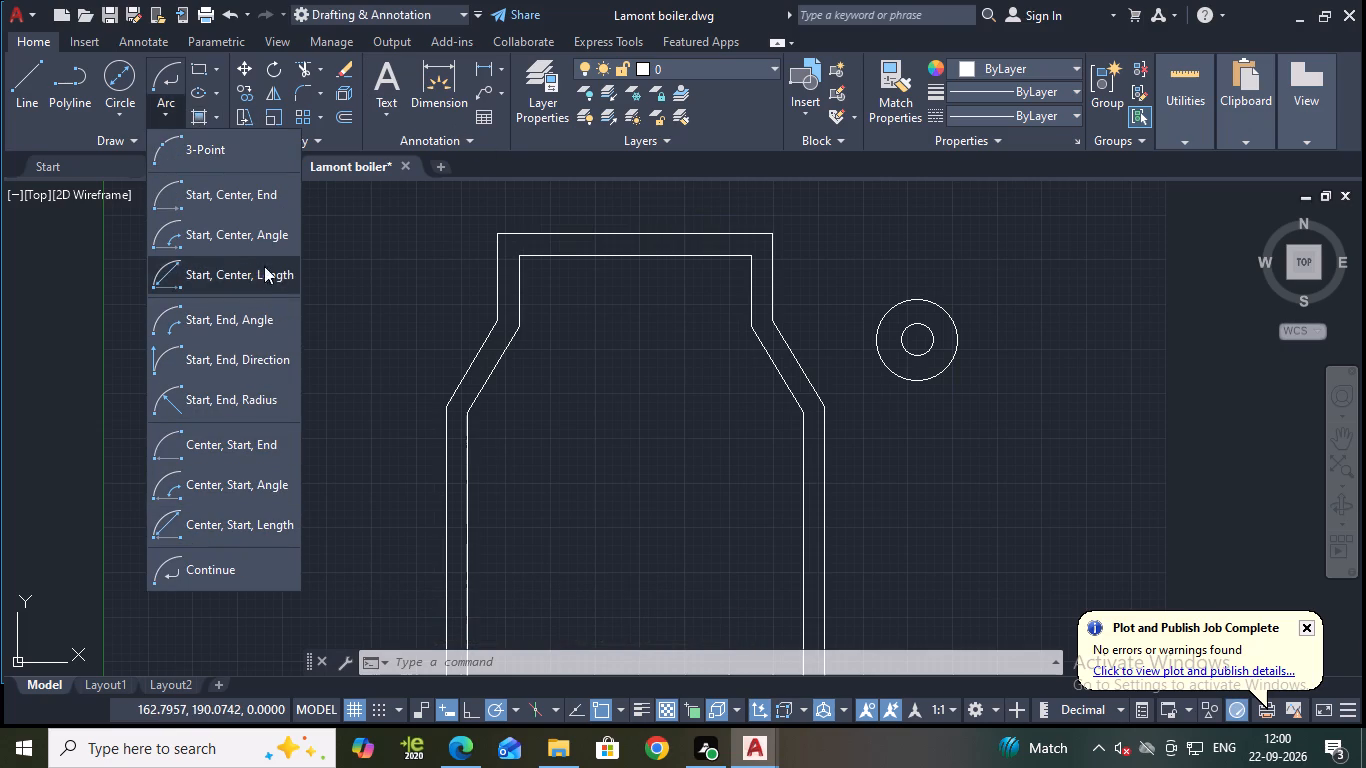
left_click(259, 404)
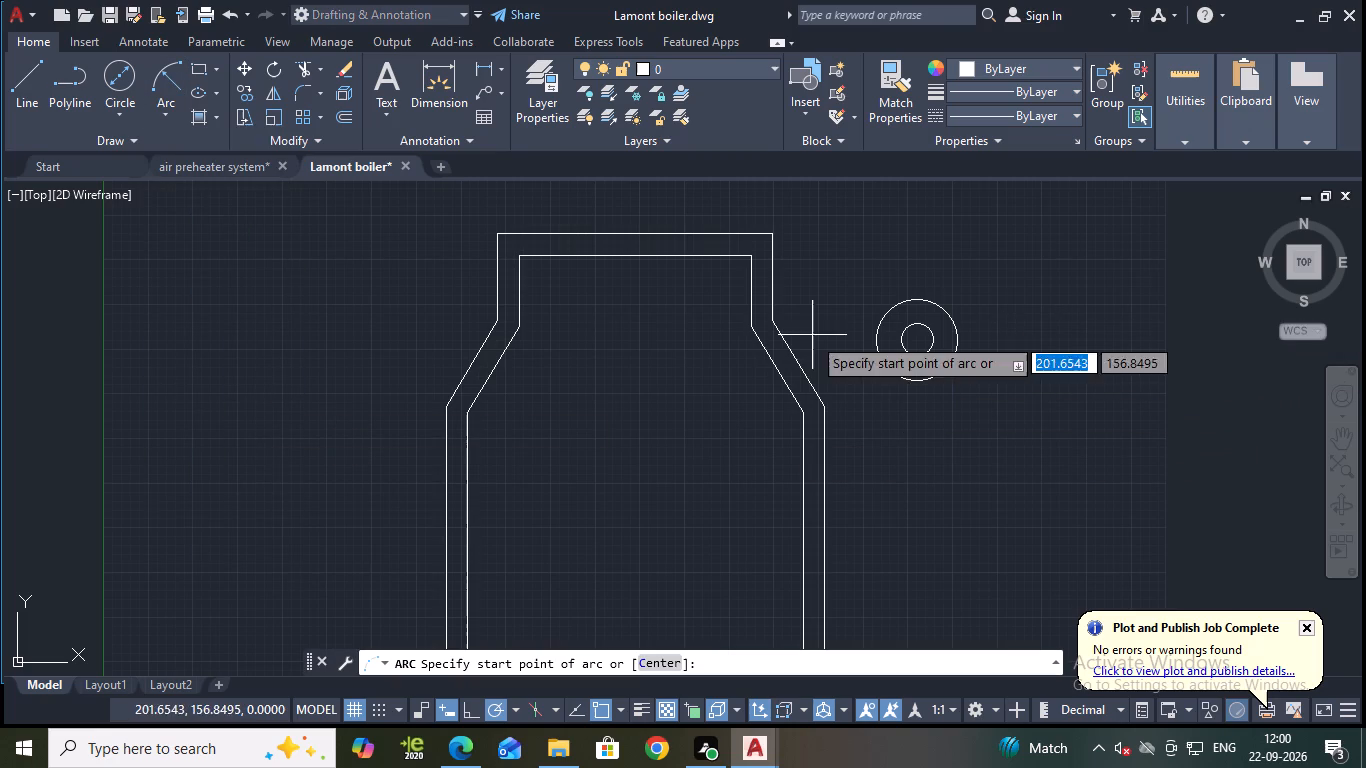
left_click(923, 327)
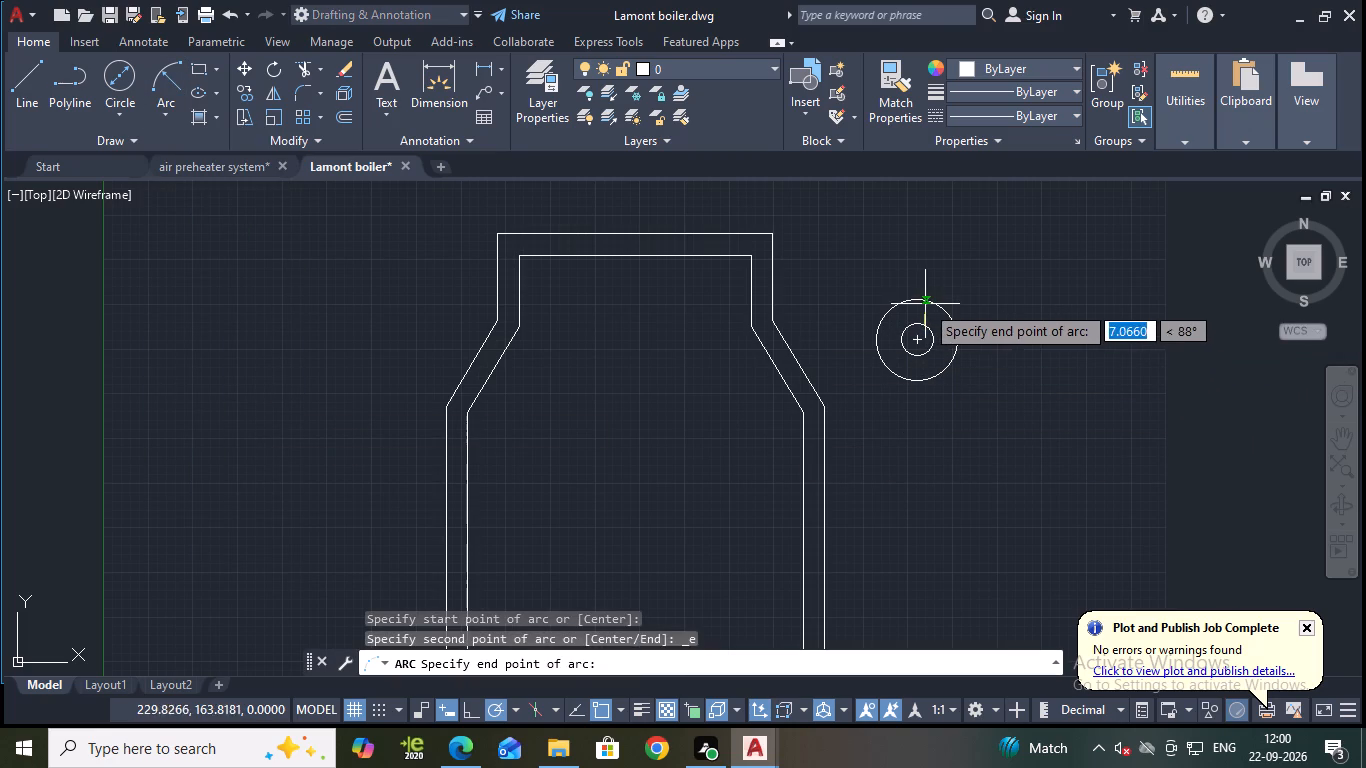
left_click(930, 304)
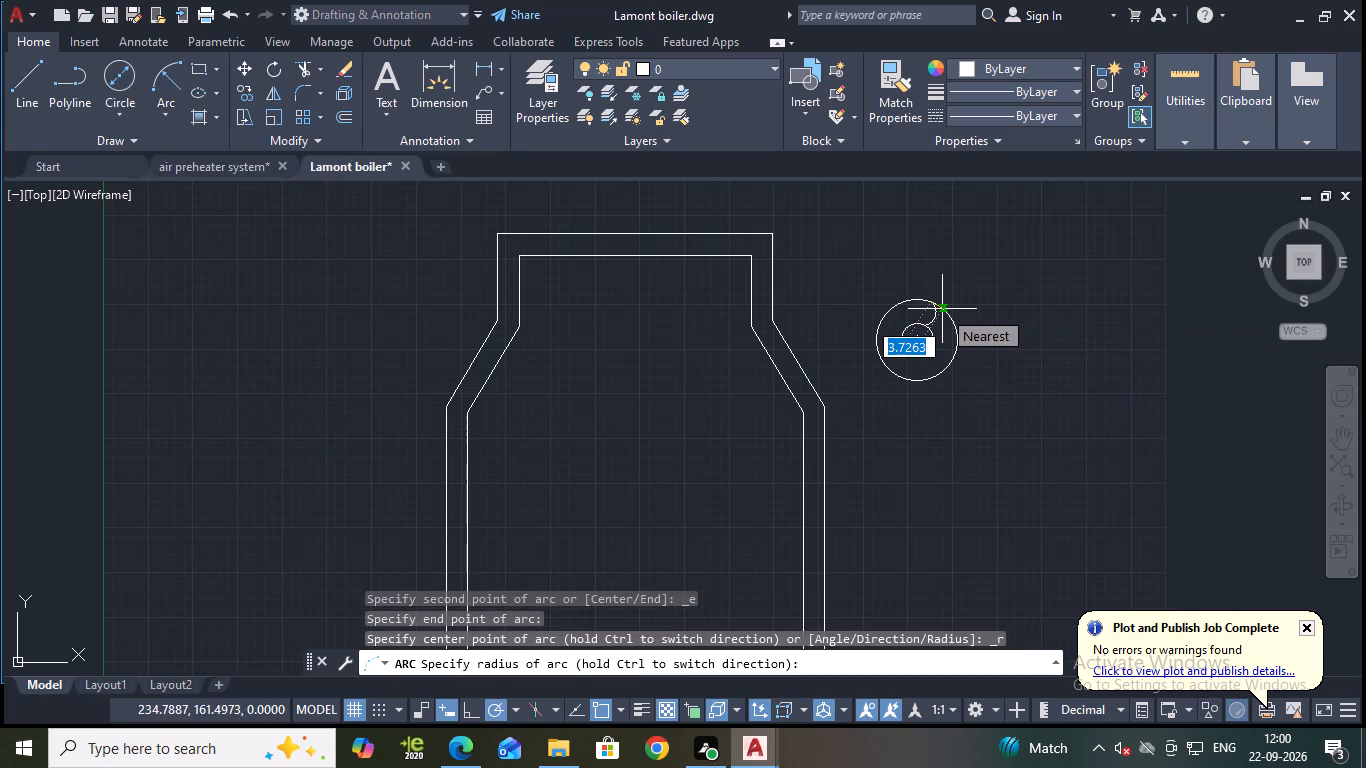
scroll(940, 308, "up", 2)
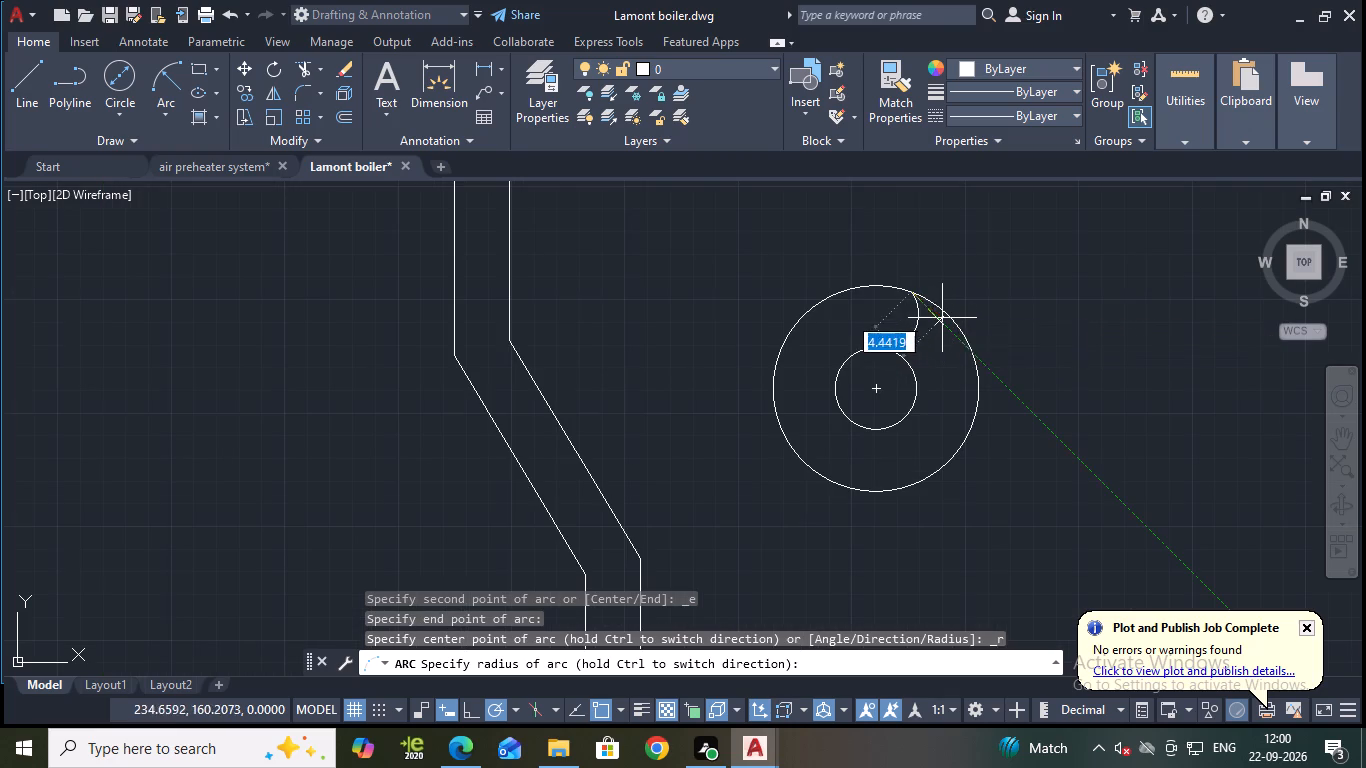
left_click(934, 315)
key("Escape")
Polar array the blade arc around the circles' centre with 6 items over 360 degrees.
left_click(924, 332)
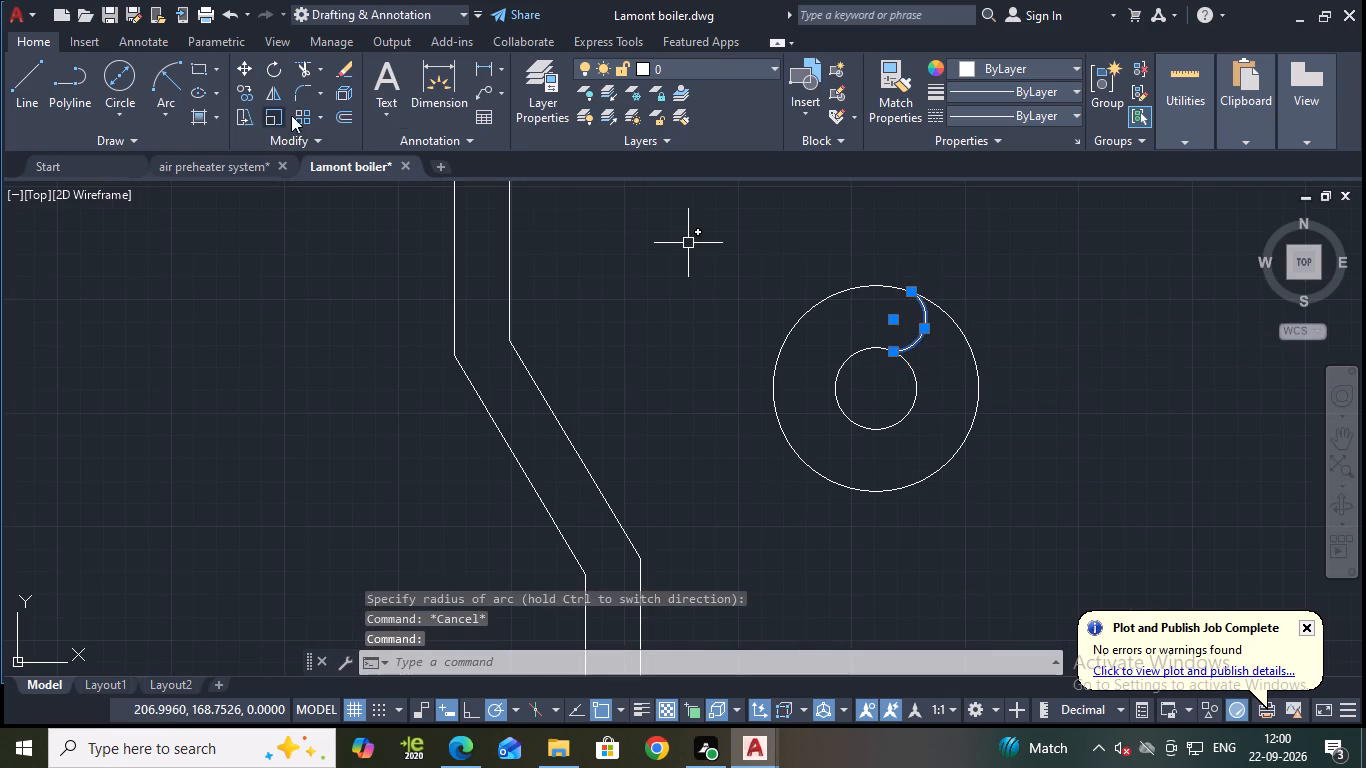
left_click(319, 120)
left_click(363, 226)
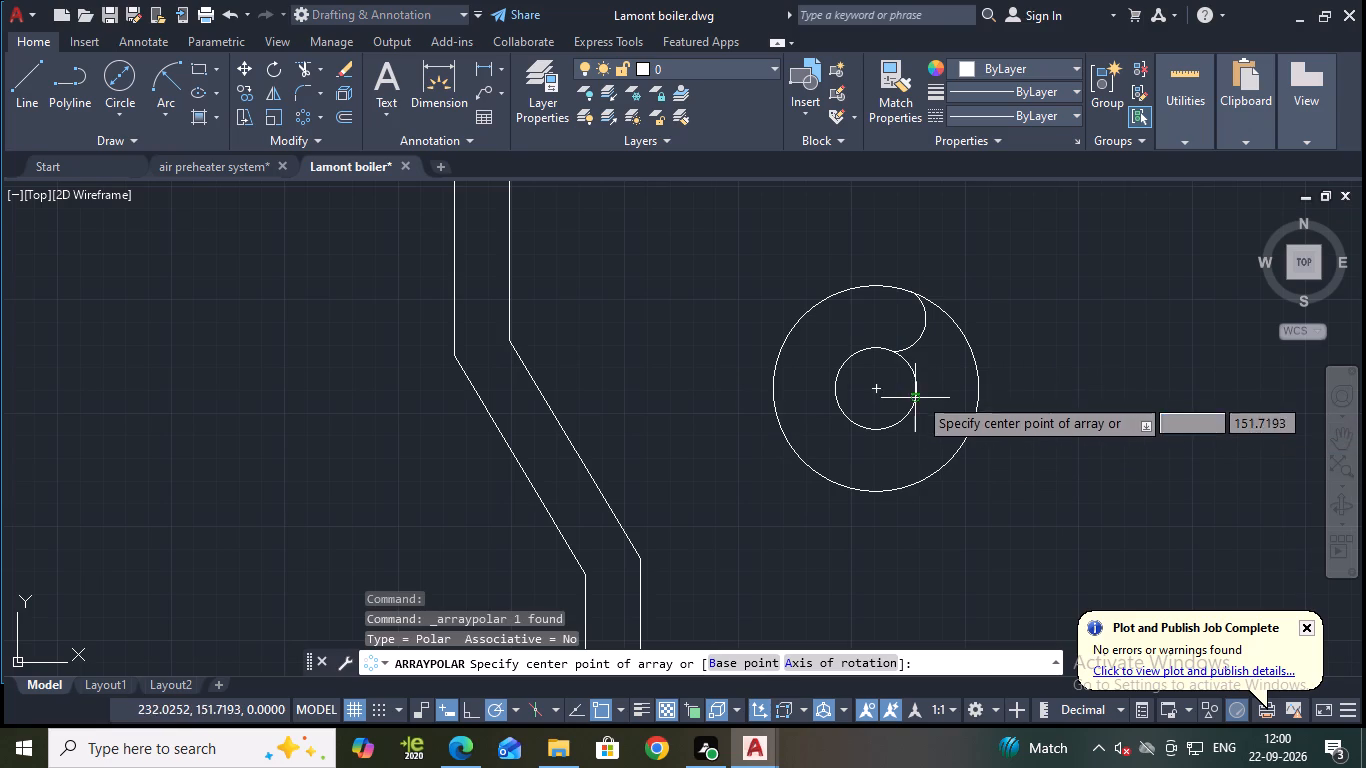
left_click(874, 387)
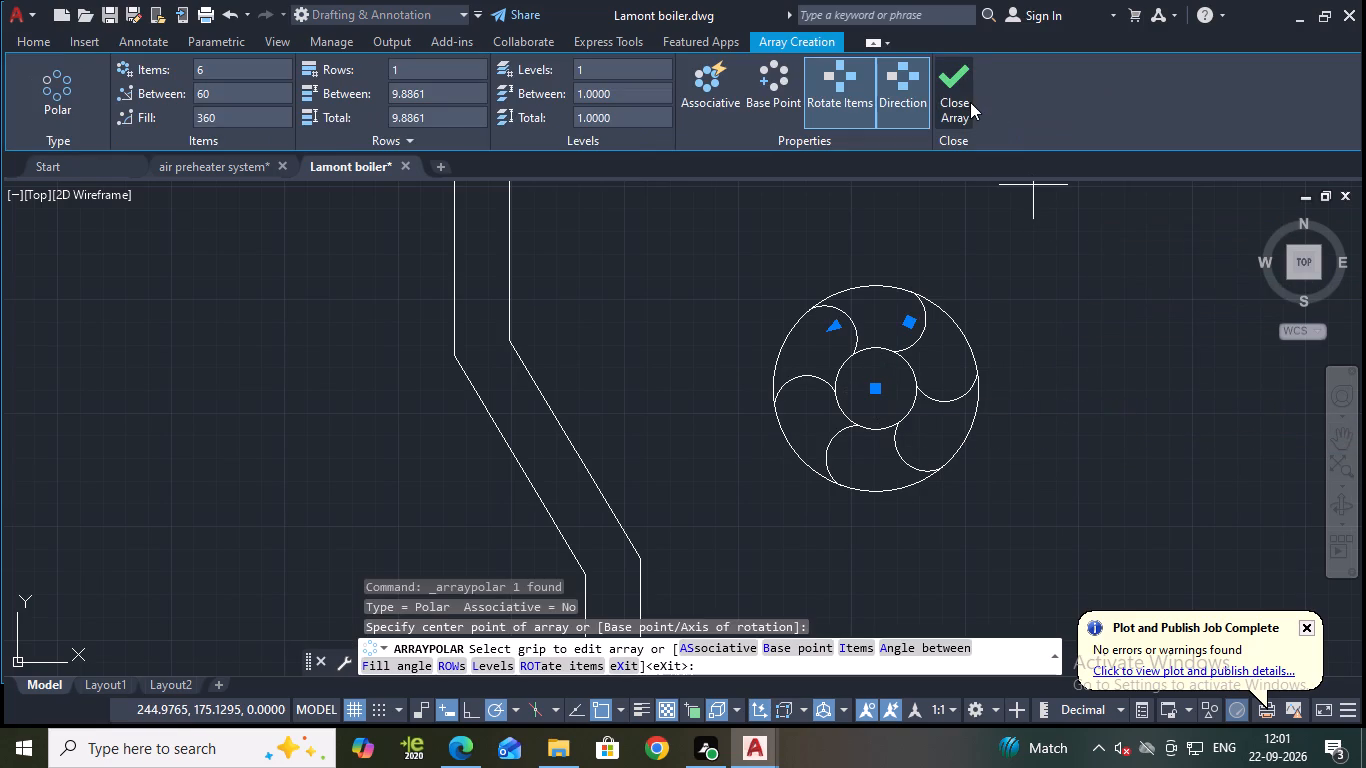
left_click(969, 101)
Save the Lamont boiler drawing.
key("ctrl+s")
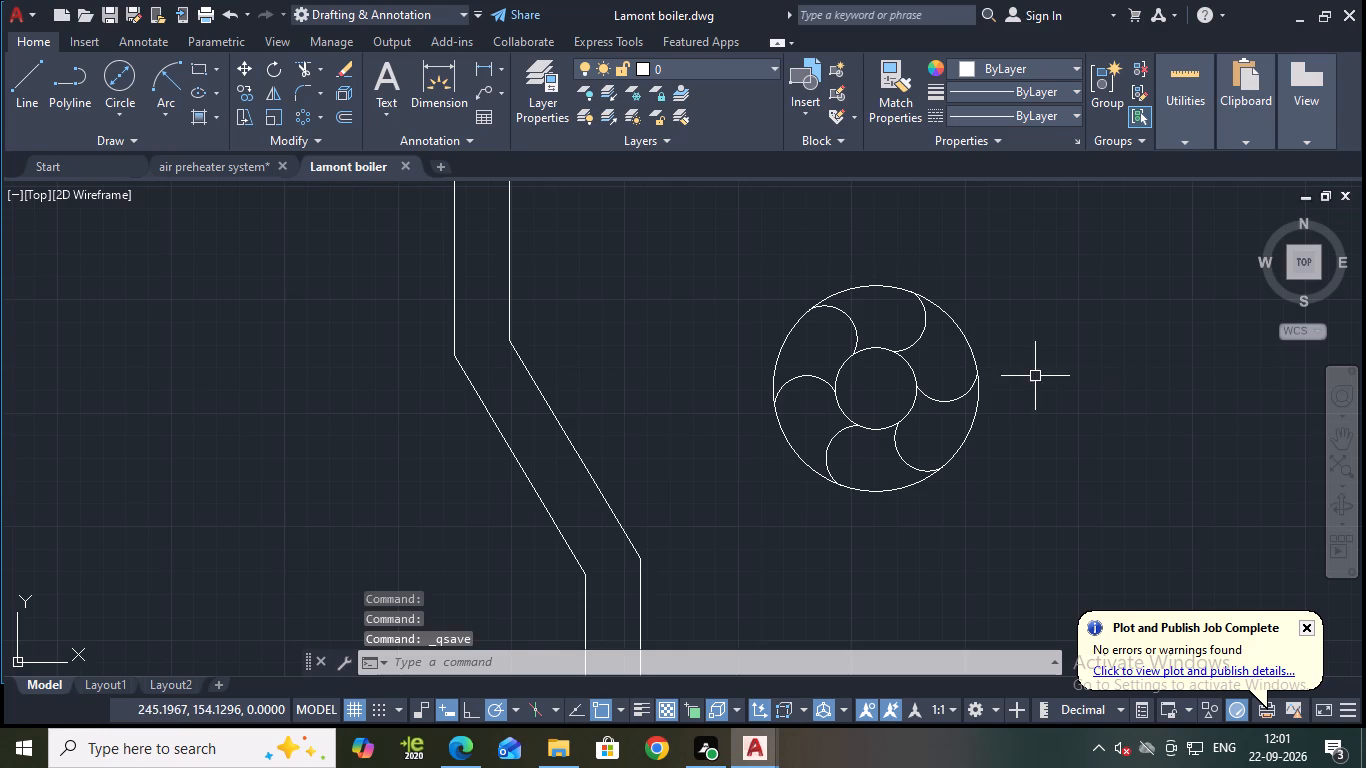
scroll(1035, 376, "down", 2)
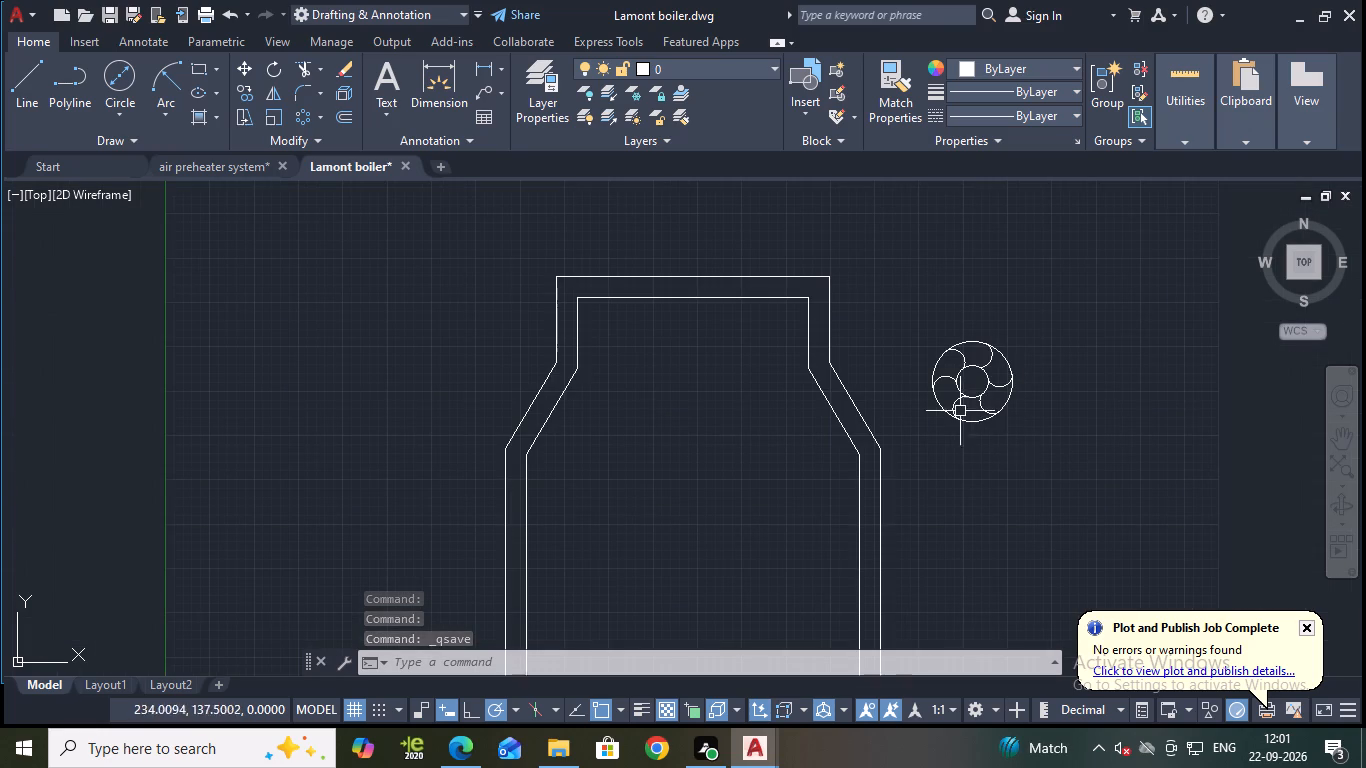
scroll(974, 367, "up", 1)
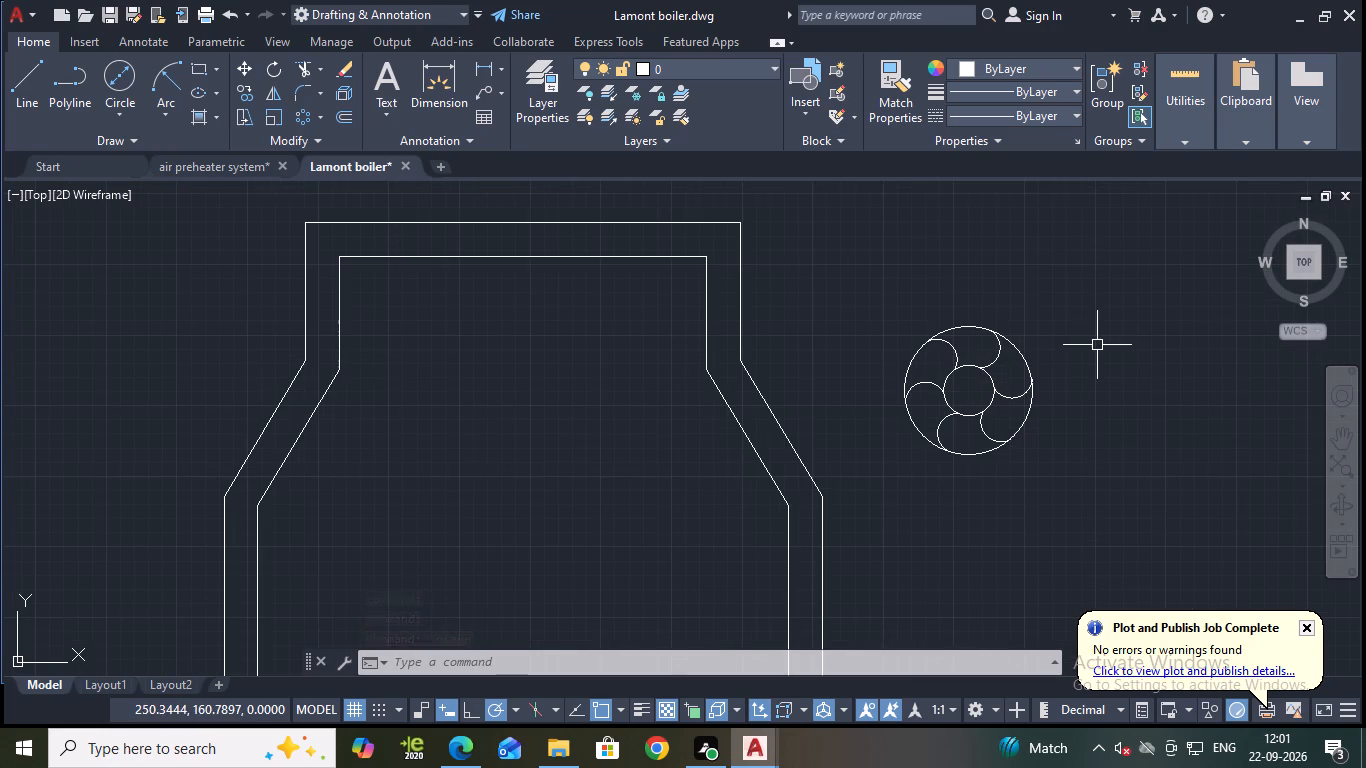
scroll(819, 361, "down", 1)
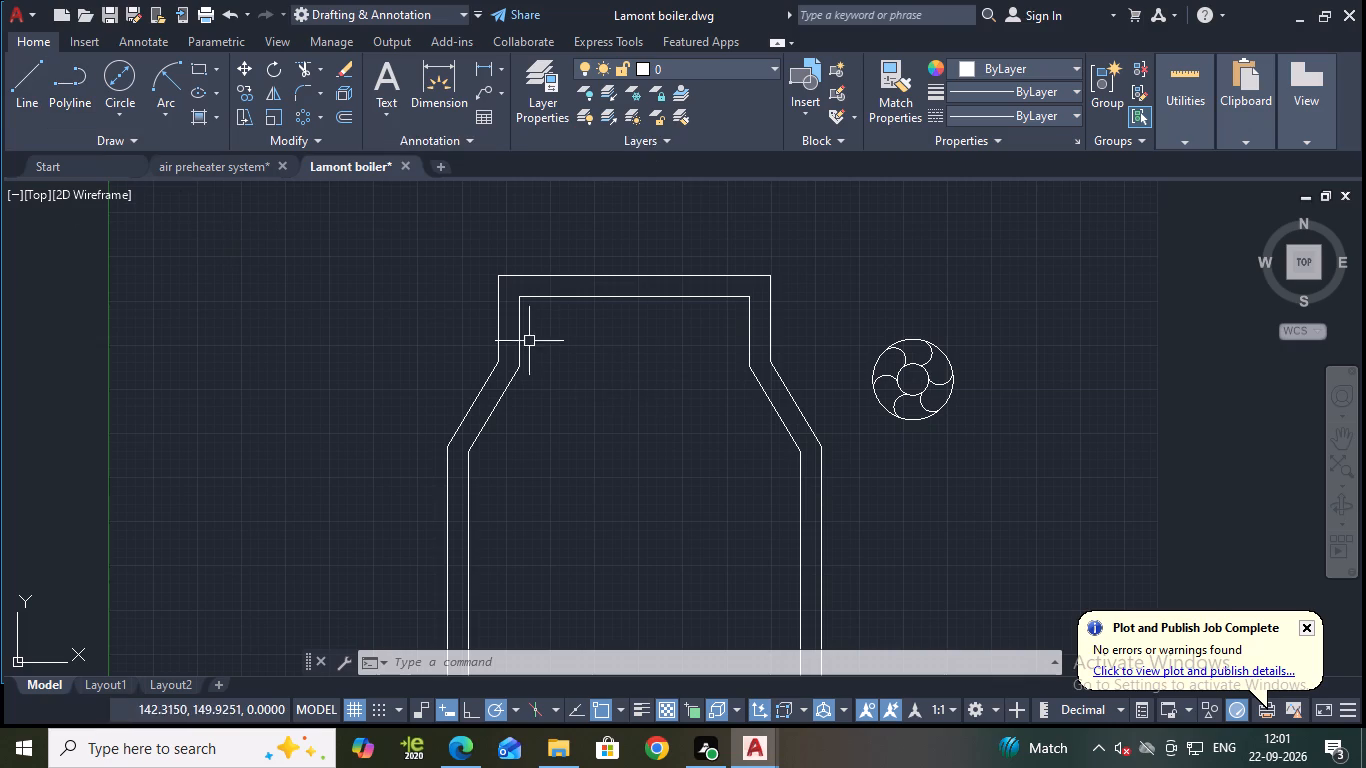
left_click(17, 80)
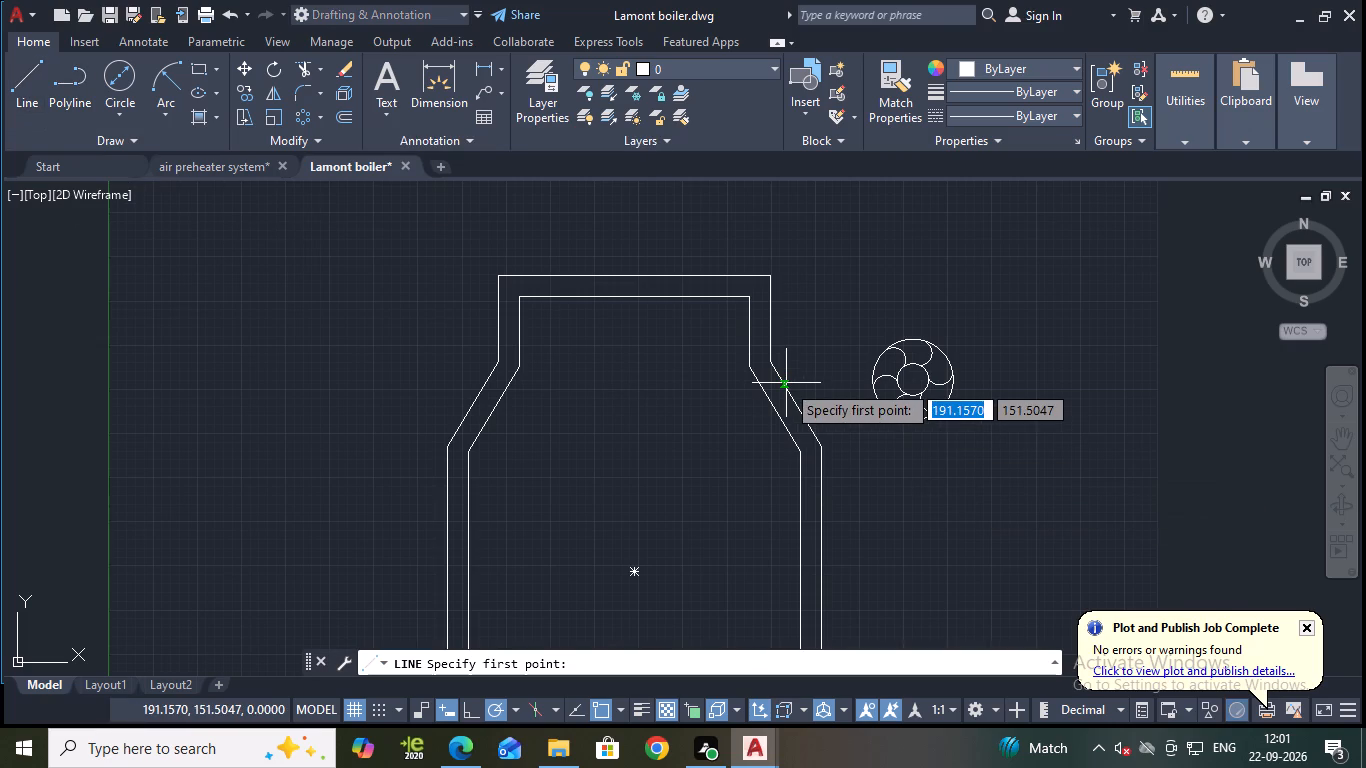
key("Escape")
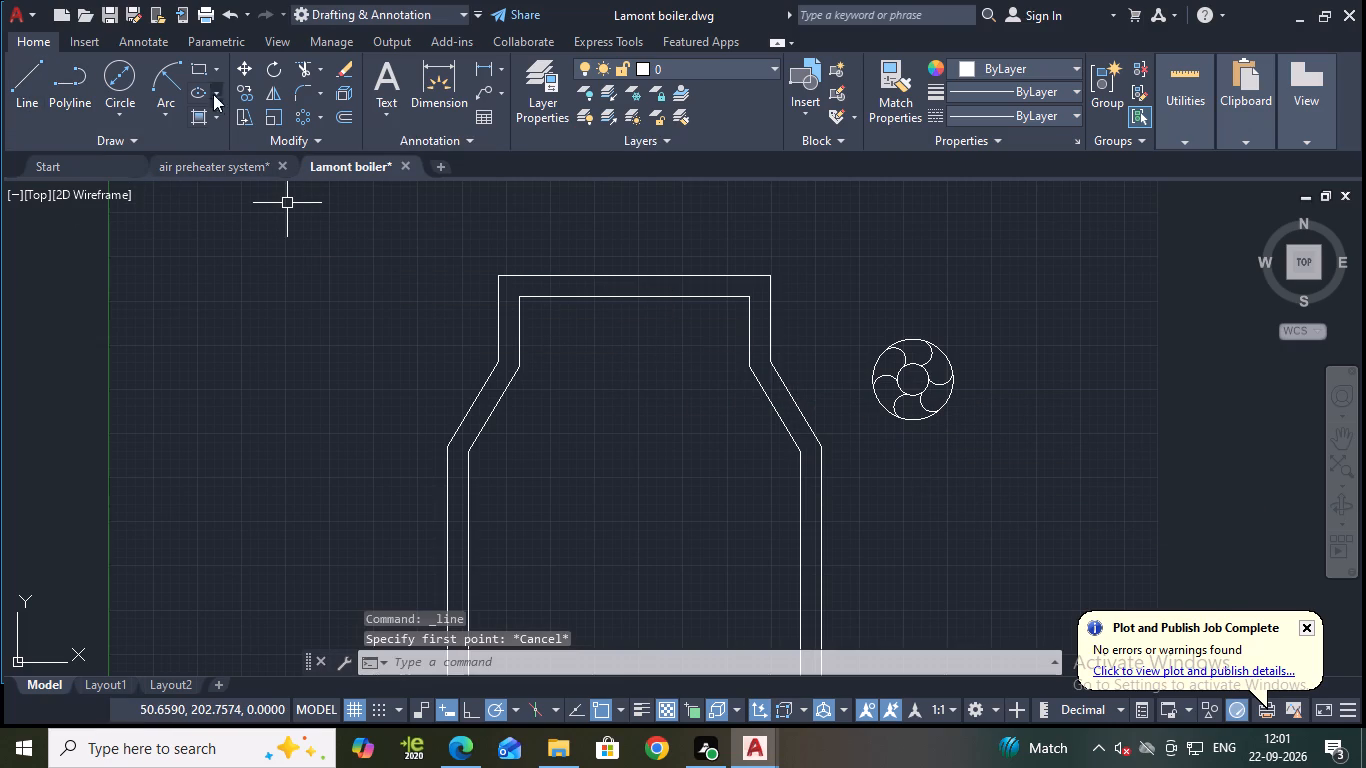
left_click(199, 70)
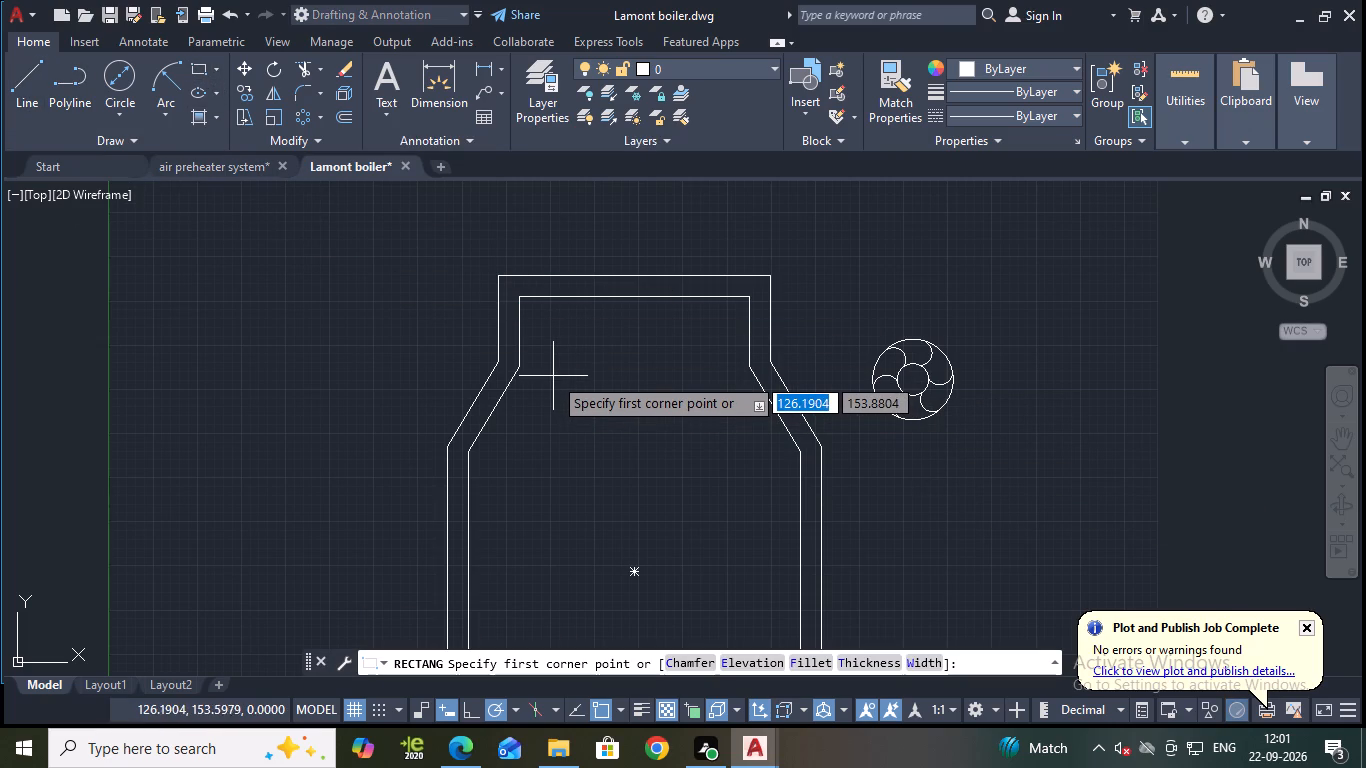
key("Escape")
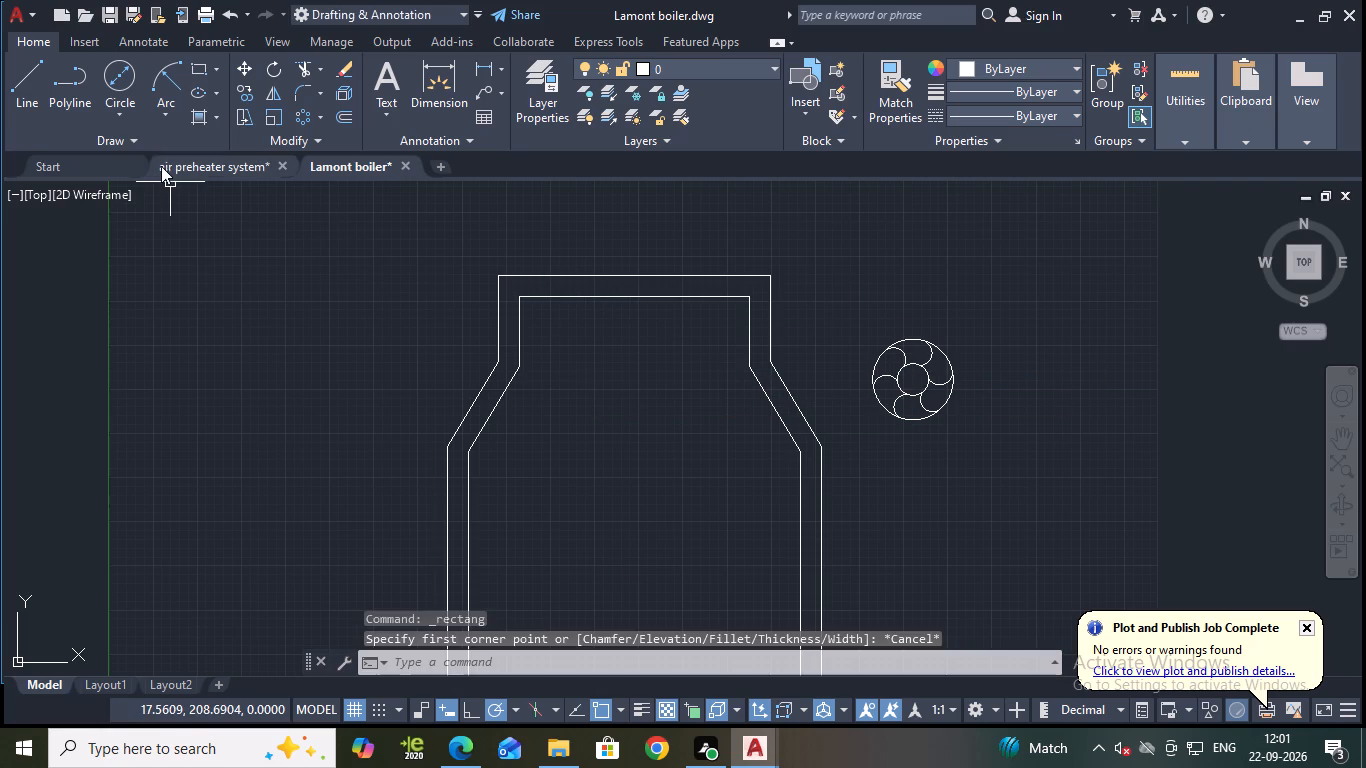
Draw a pipe from the bladed wheel: about 128 units horizontally across the boiler, 5 units down, and about 131 units back into the wheel.
left_click(16, 74)
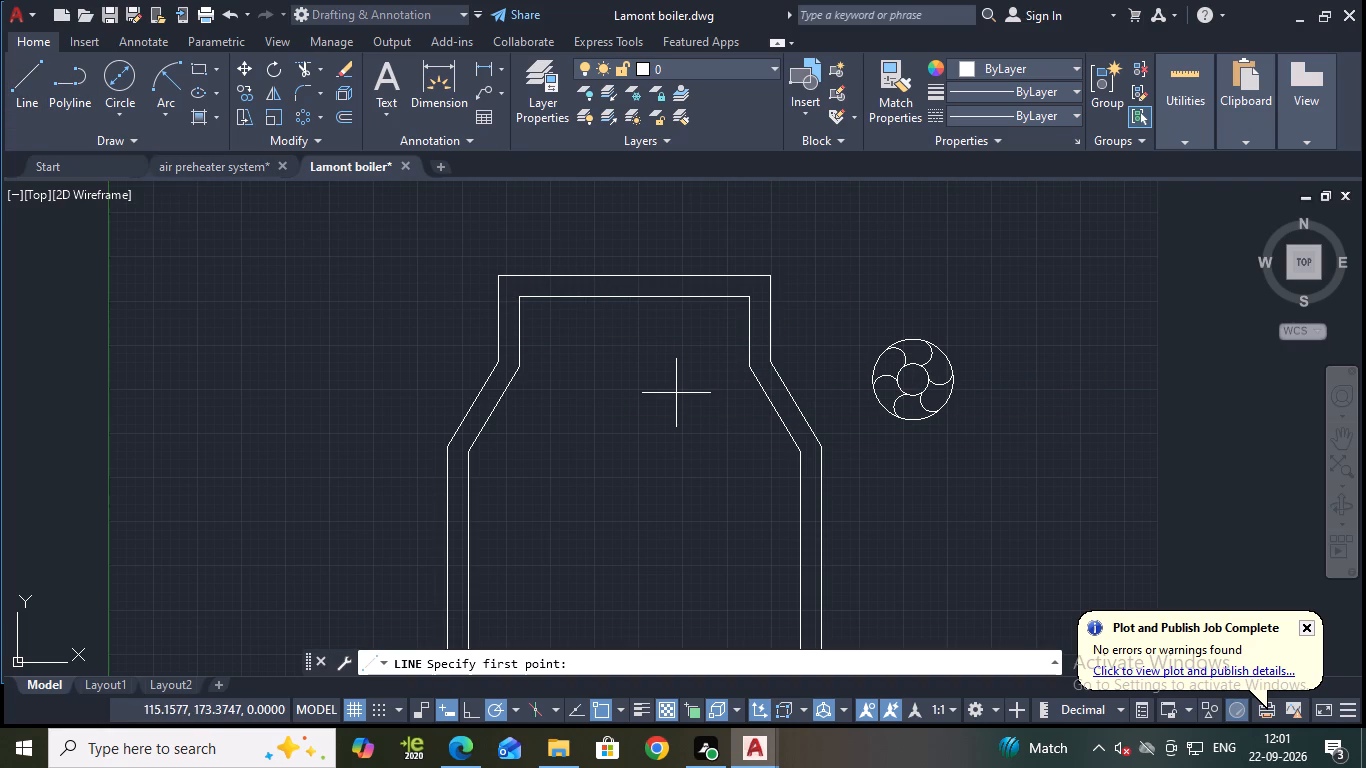
left_click(871, 375)
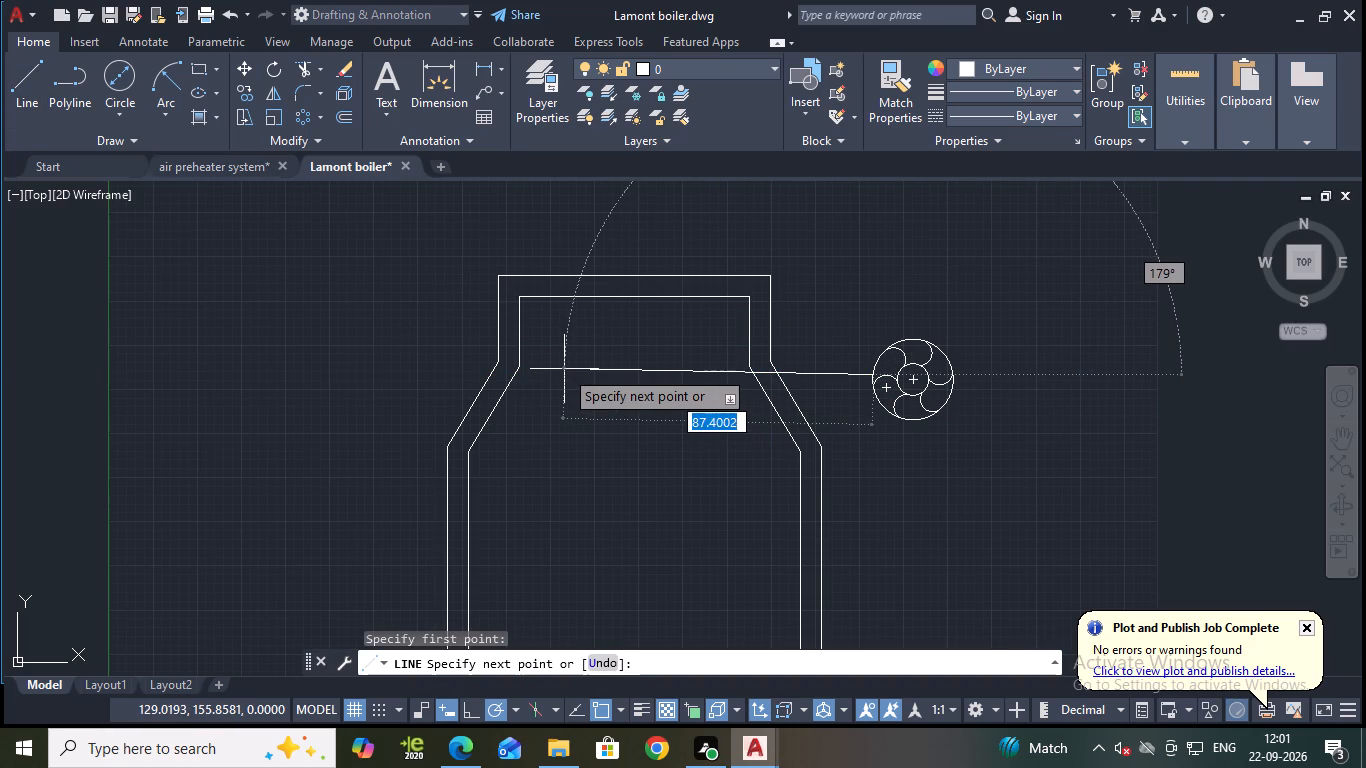
left_click(419, 372)
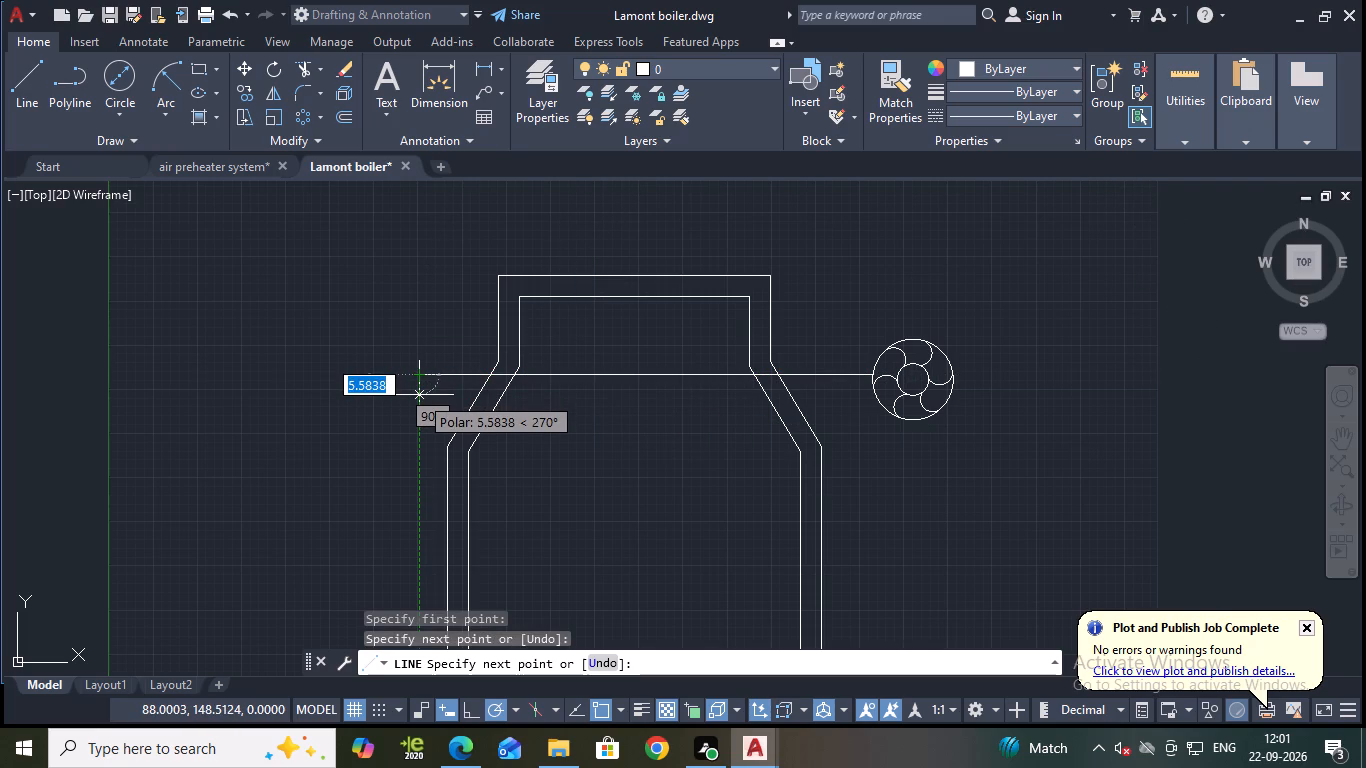
key("5")
key("Return")
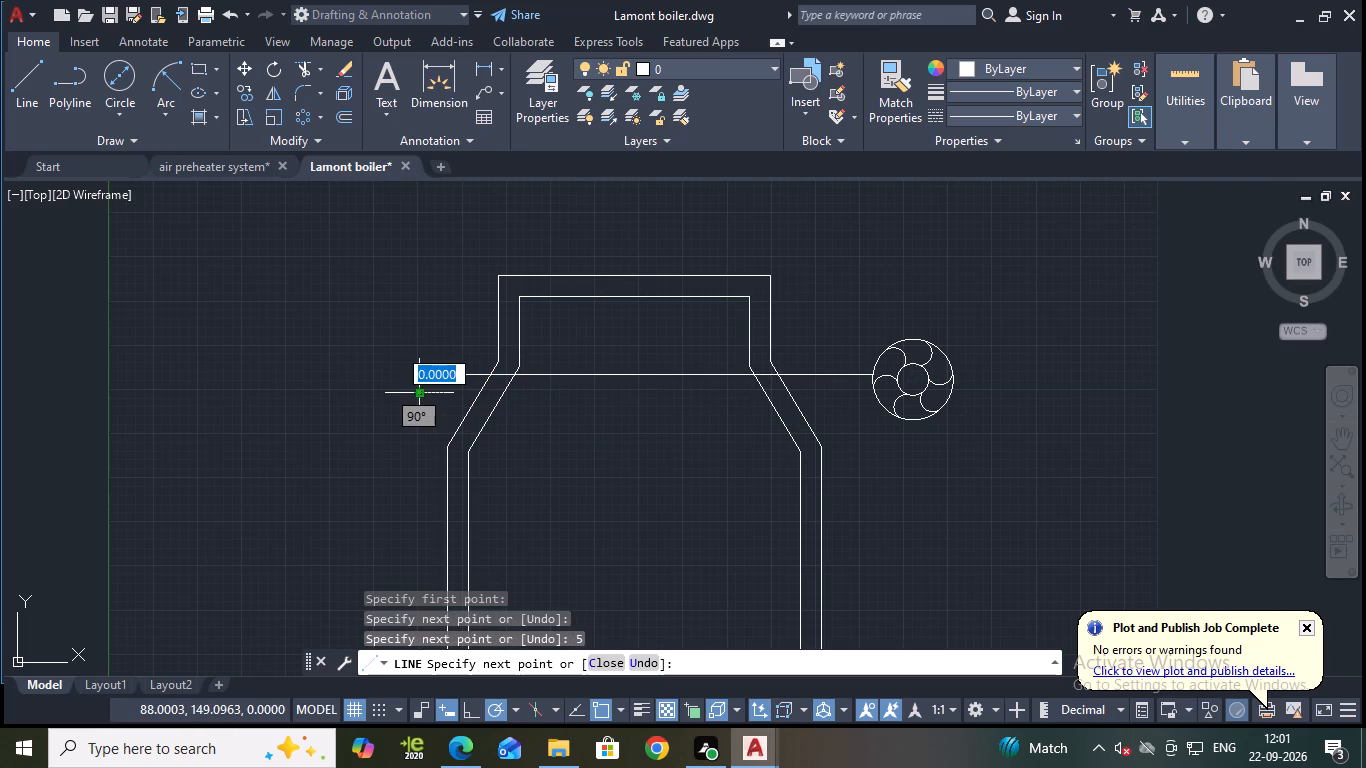
scroll(898, 388, "up", 2)
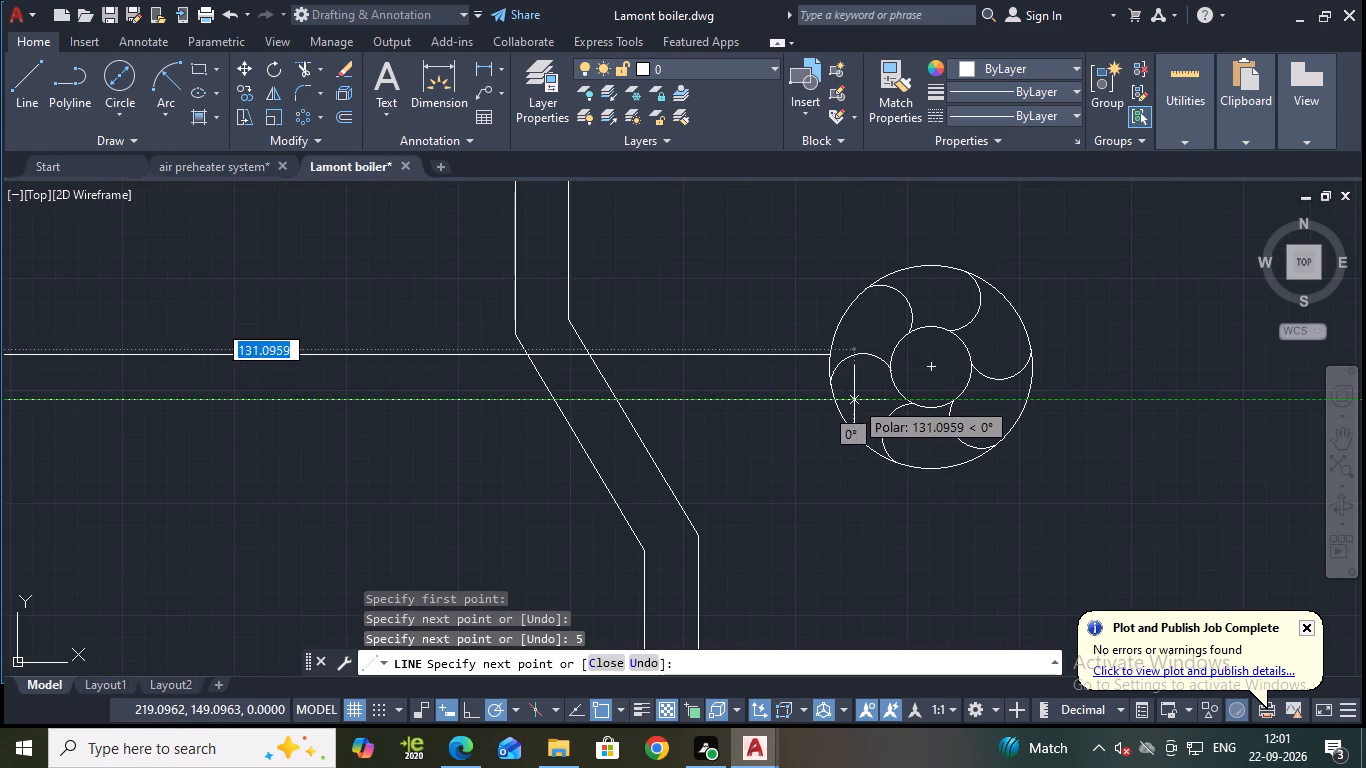
left_click(854, 400)
key("Escape")
Trim the end of the pipe's lower line that extends inside the wheel's outer circle.
type("TR")
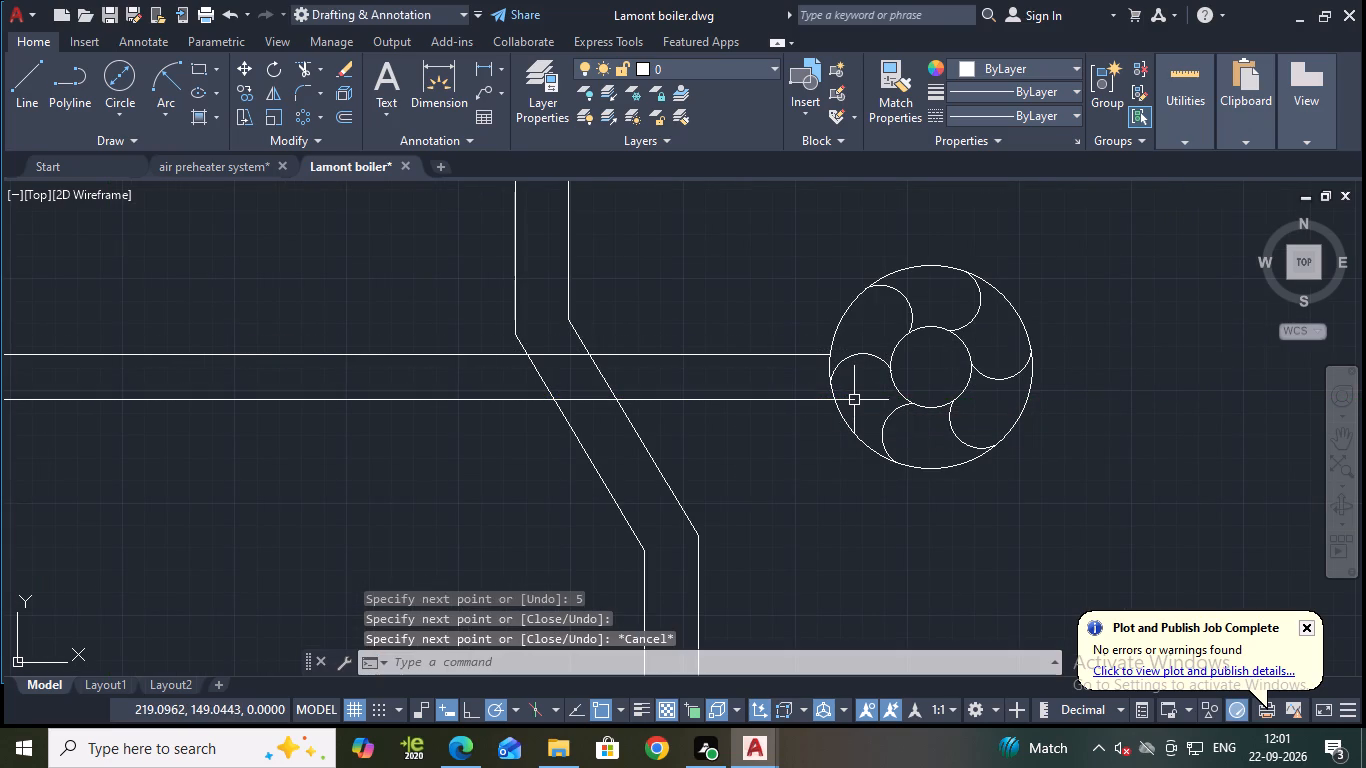
key("Return")
left_click(854, 399)
scroll(872, 457, "down", 2)
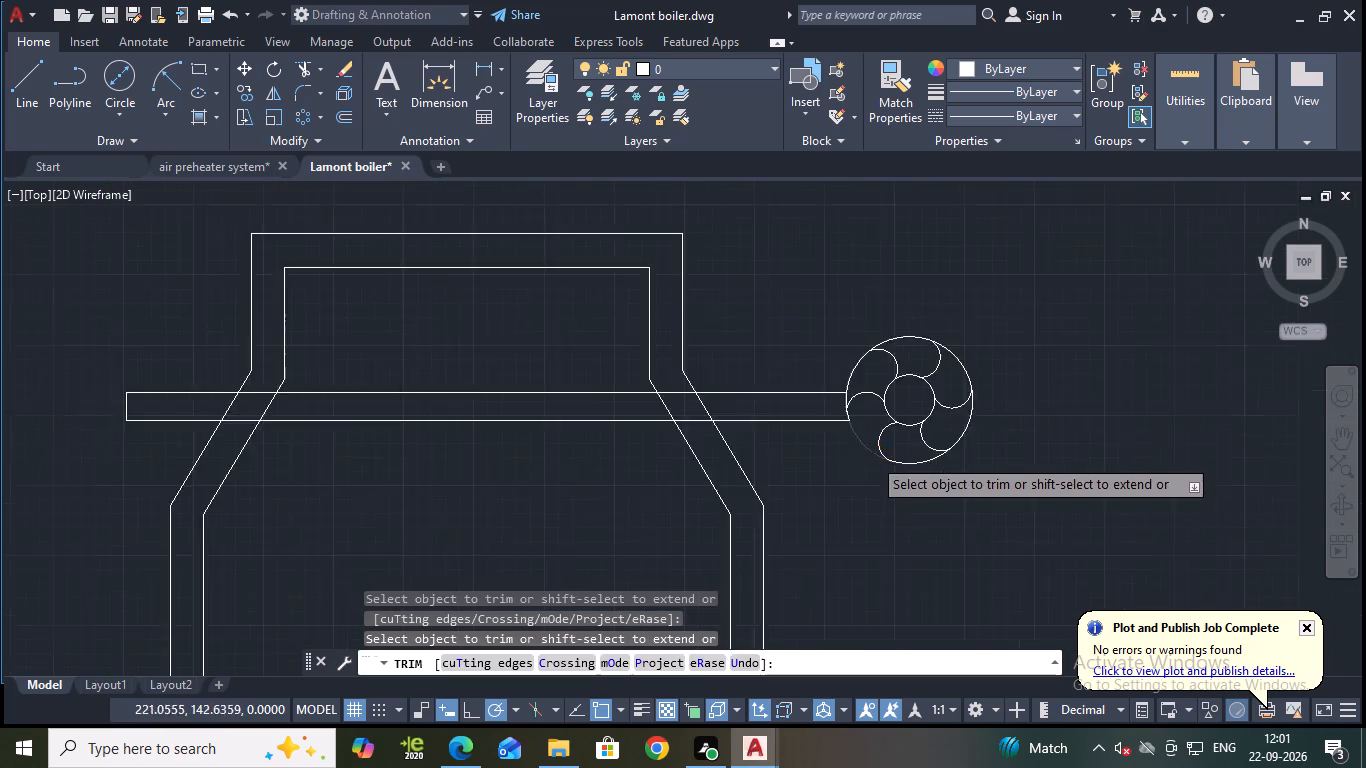
key("Escape")
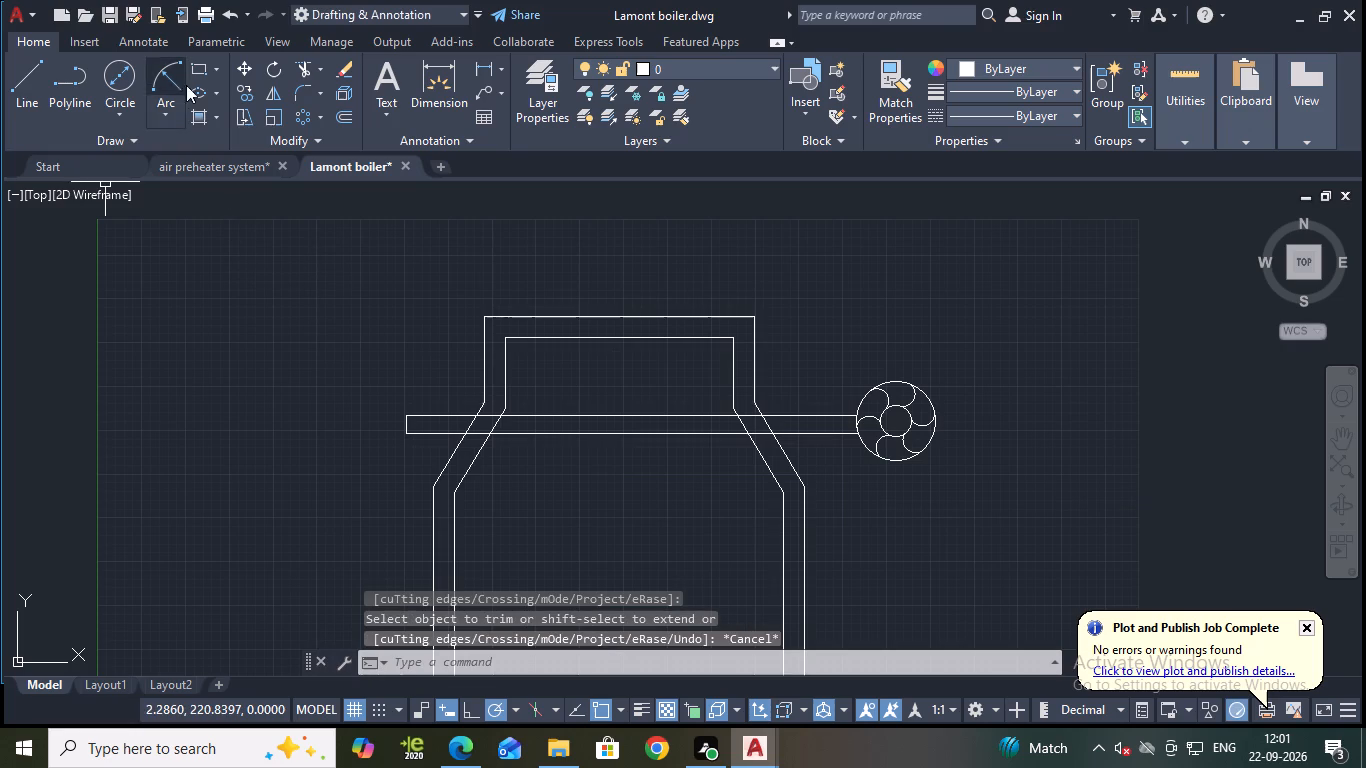
Draw a rectangle about 7.7 by 18.7 units across the pipe, just inside the boiler's inner wall opposite the bladed wheel.
left_click(192, 60)
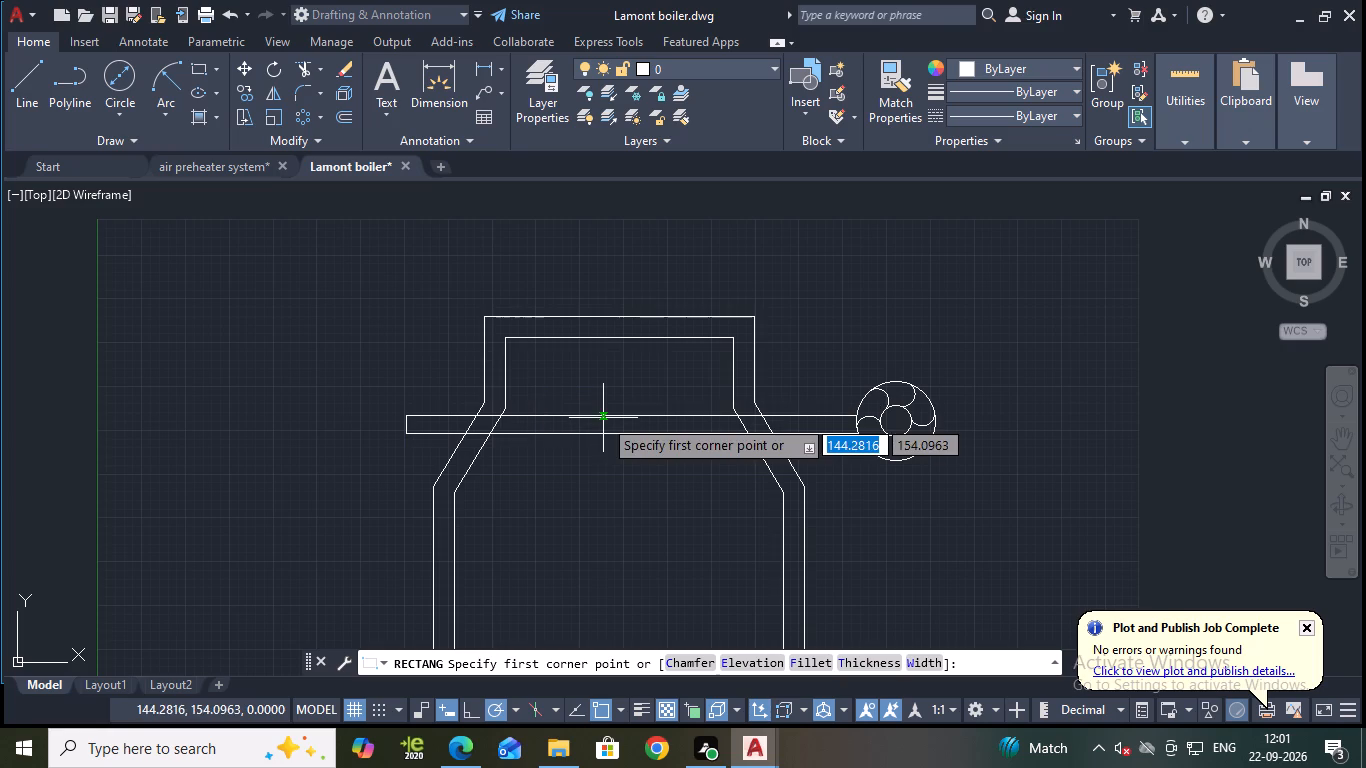
left_click(532, 393)
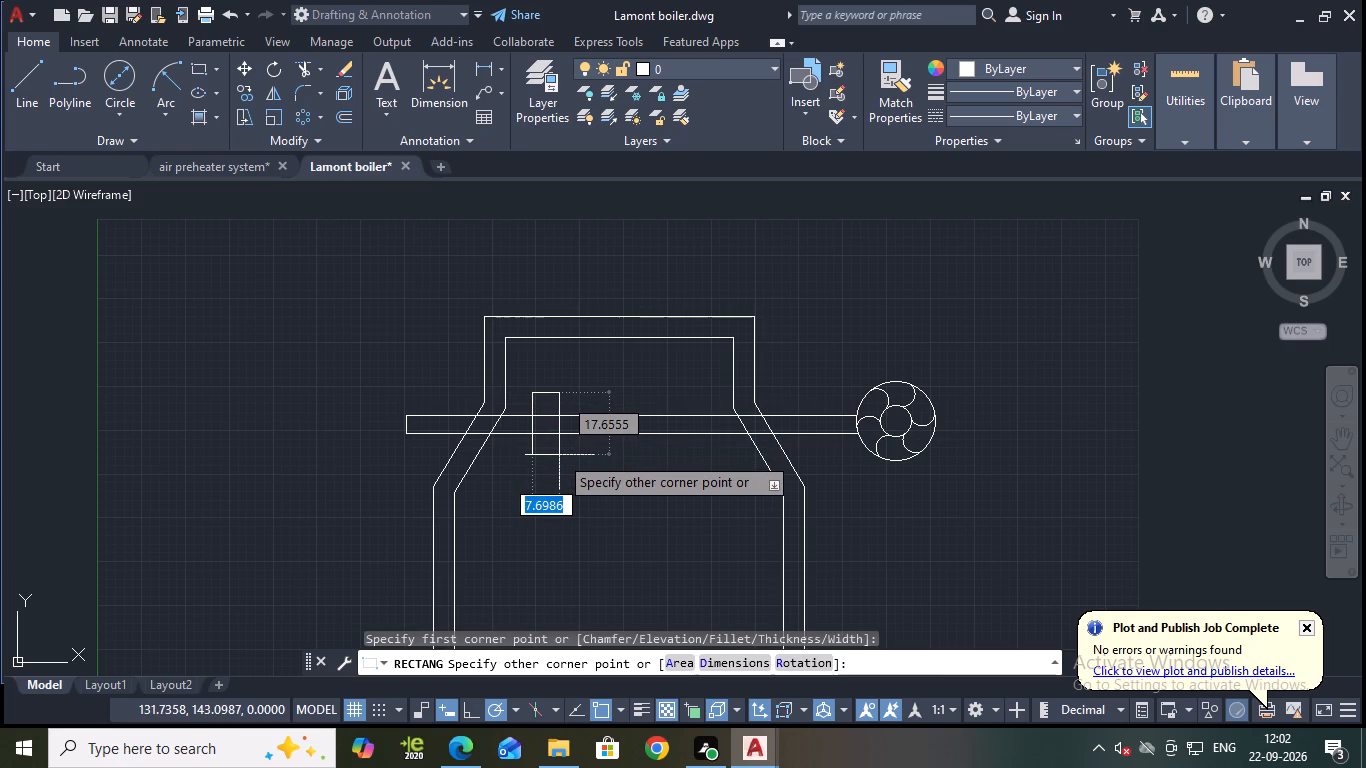
scroll(559, 455, "up", 1)
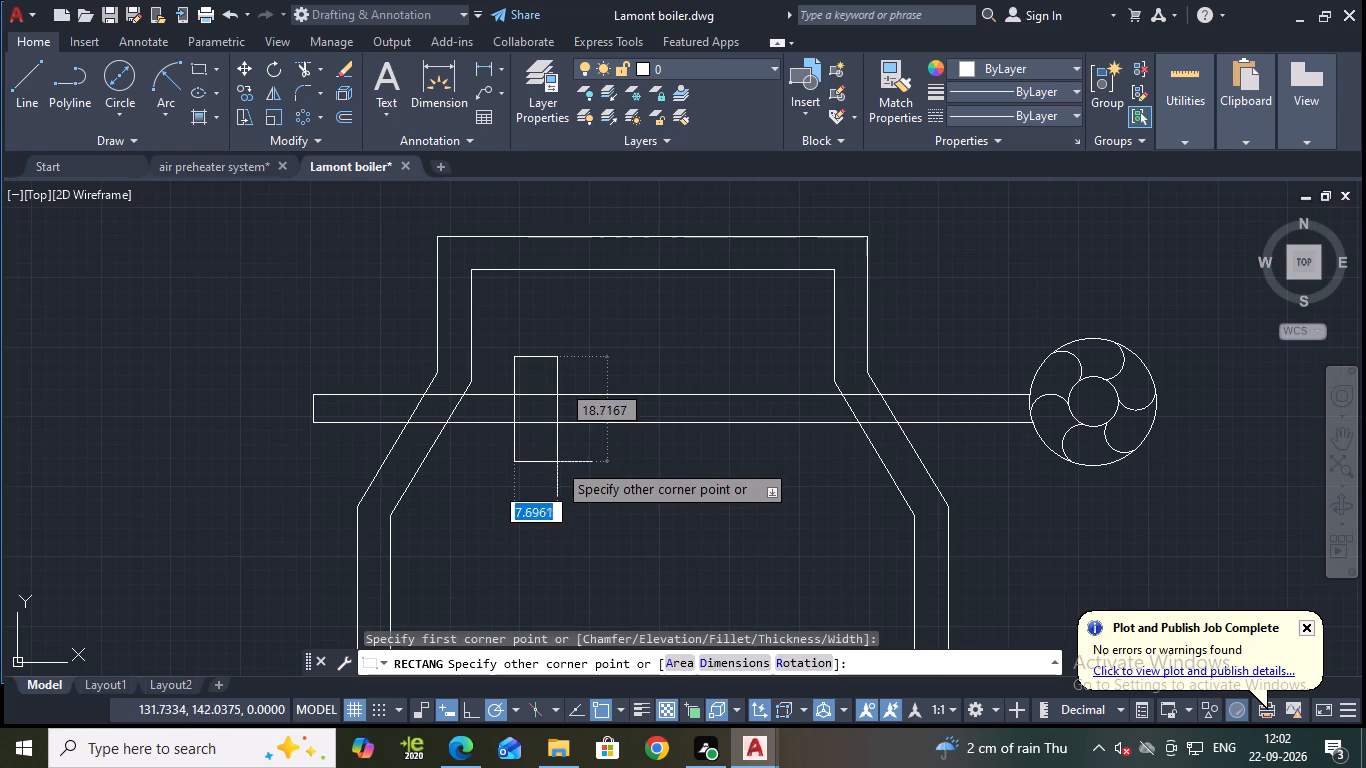
left_click(557, 462)
key("Escape")
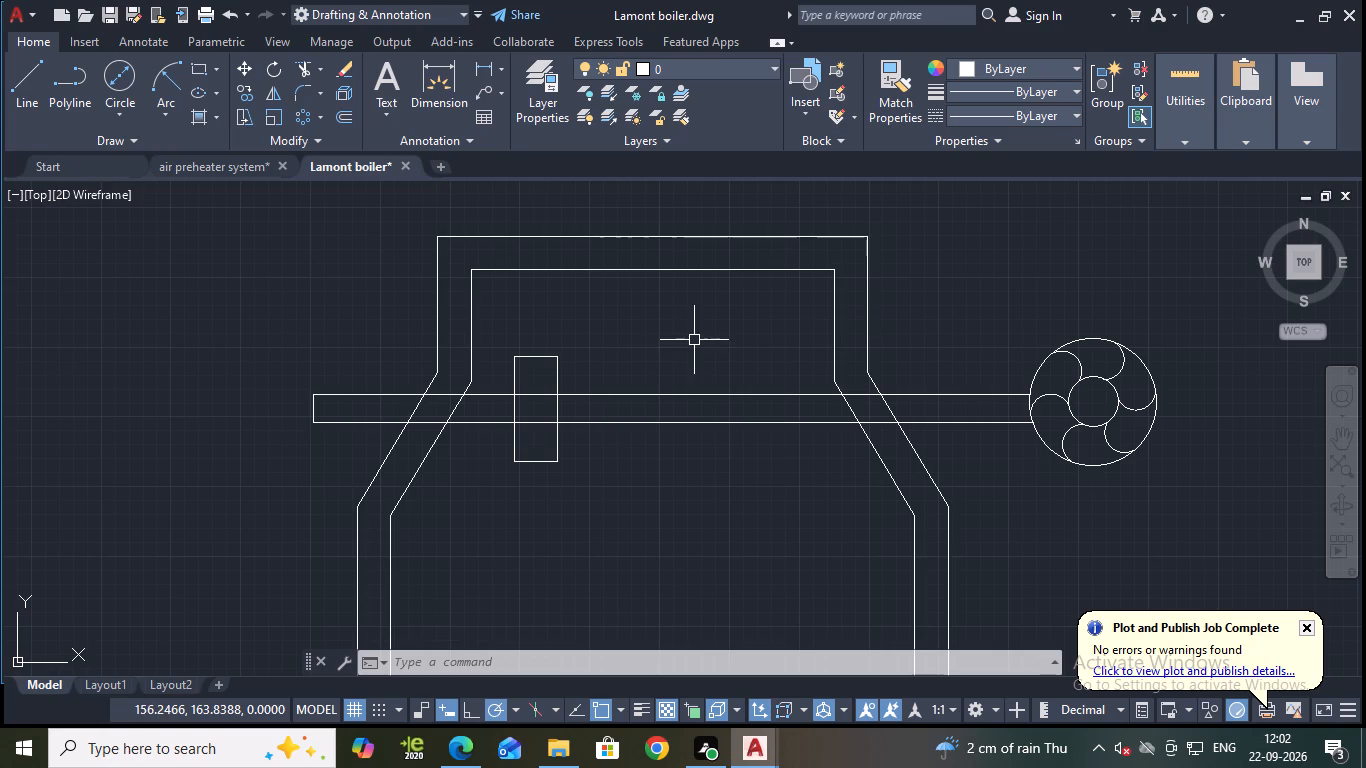
key("Escape")
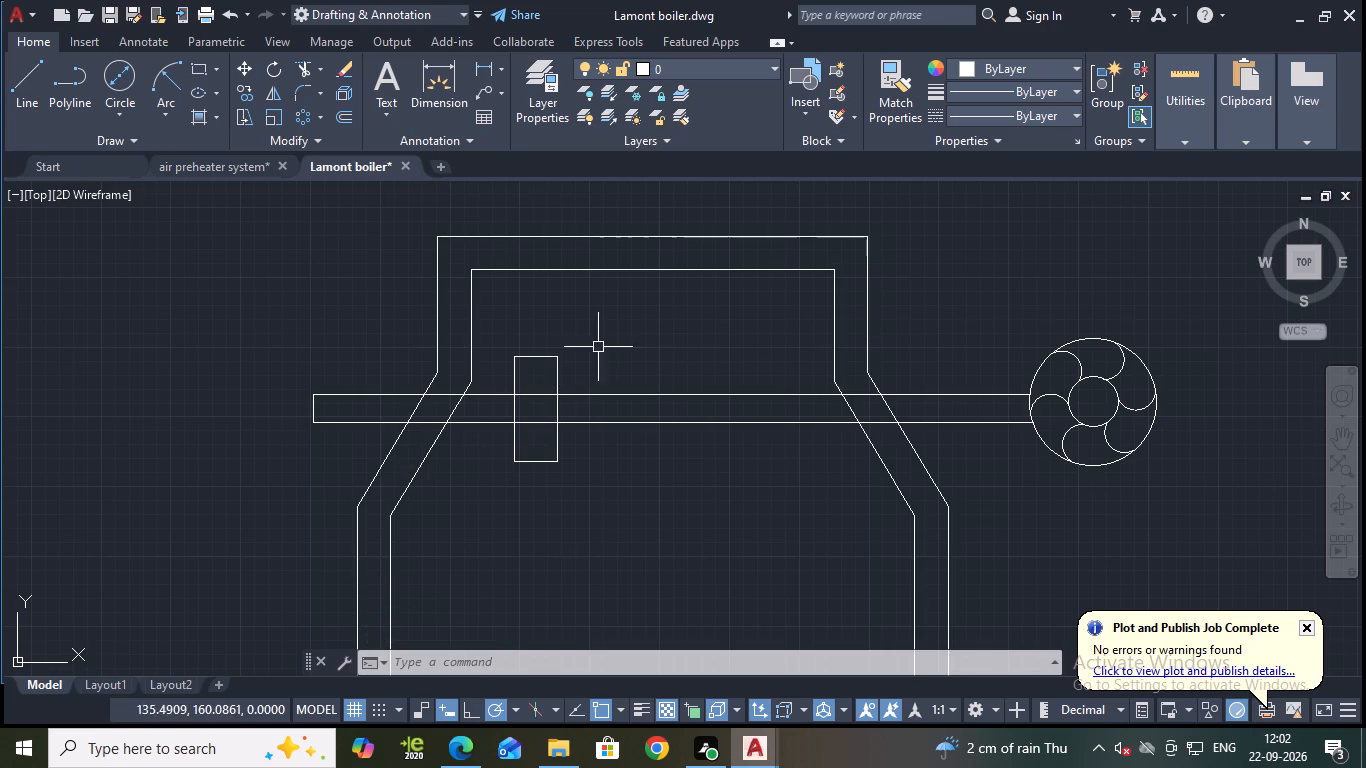
Save the Lamont boiler drawing.
key("ctrl+s")
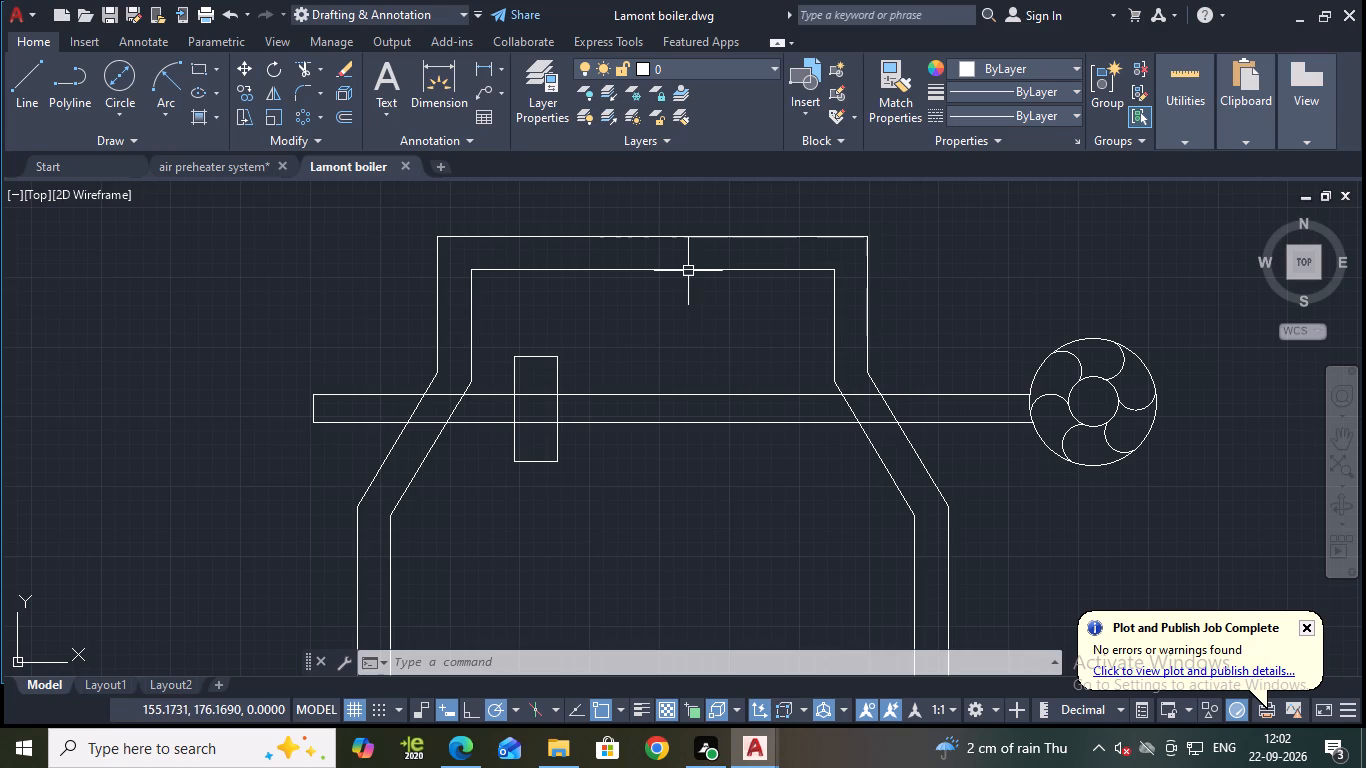
Copy the rectangle from its centre along the pipe toward the wheel at distances of 10, 20, 30 and 40 units.
left_click(557, 372)
type("CO")
key("Return")
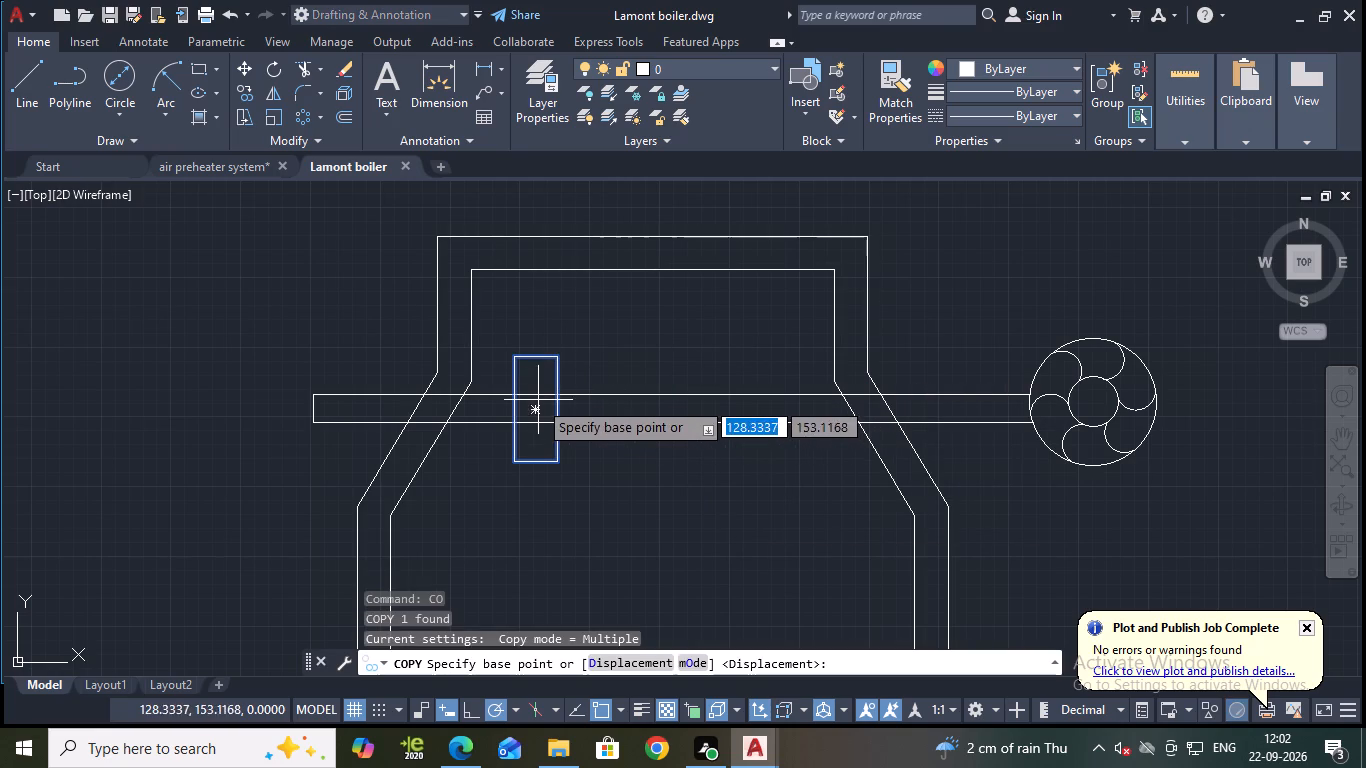
left_click(534, 409)
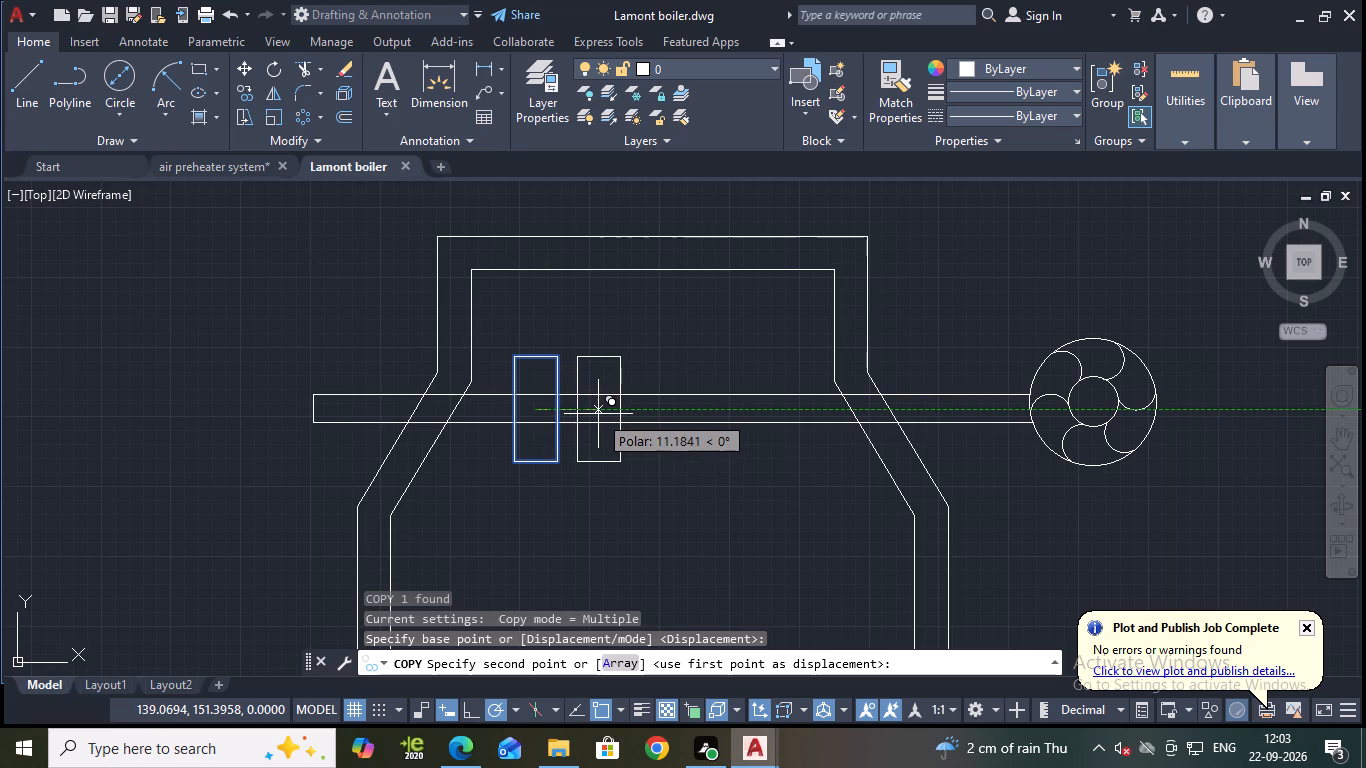
type("10")
key("Return")
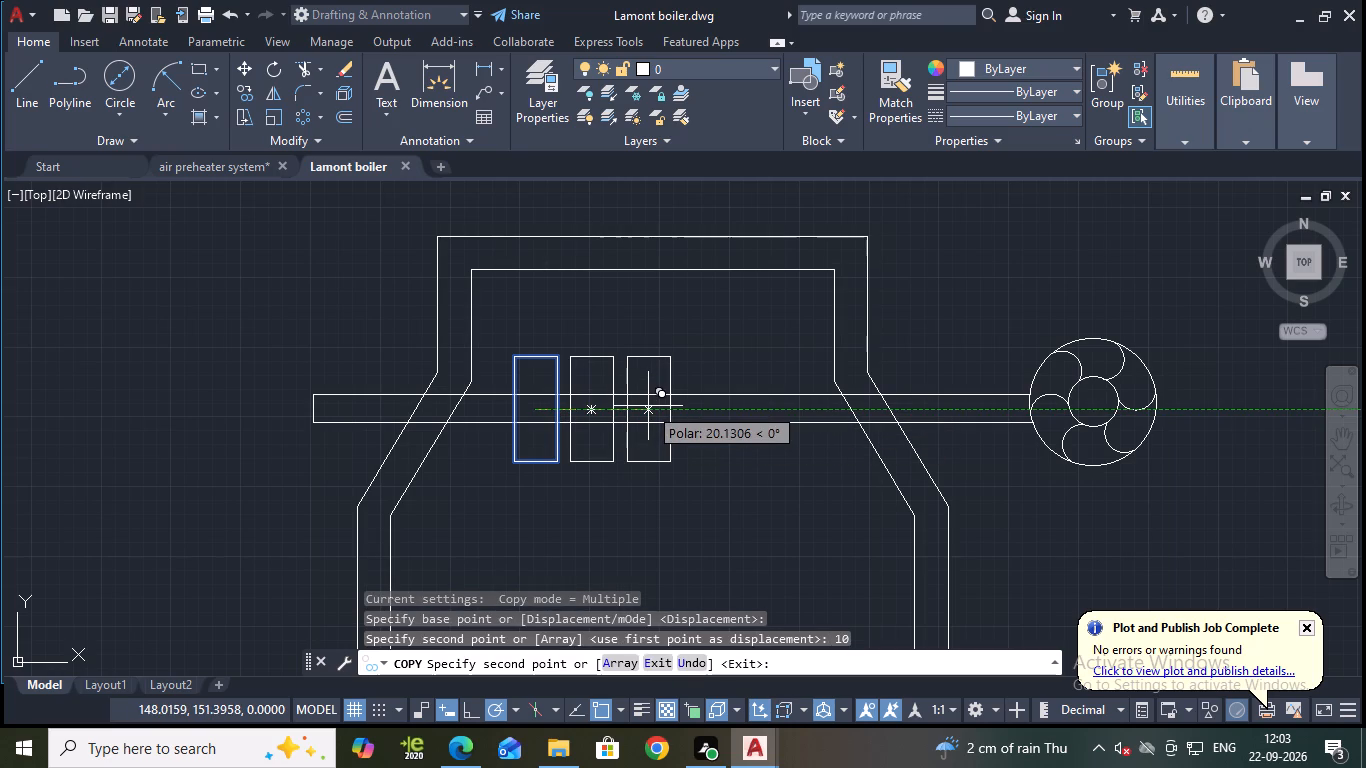
type("20")
key("Return")
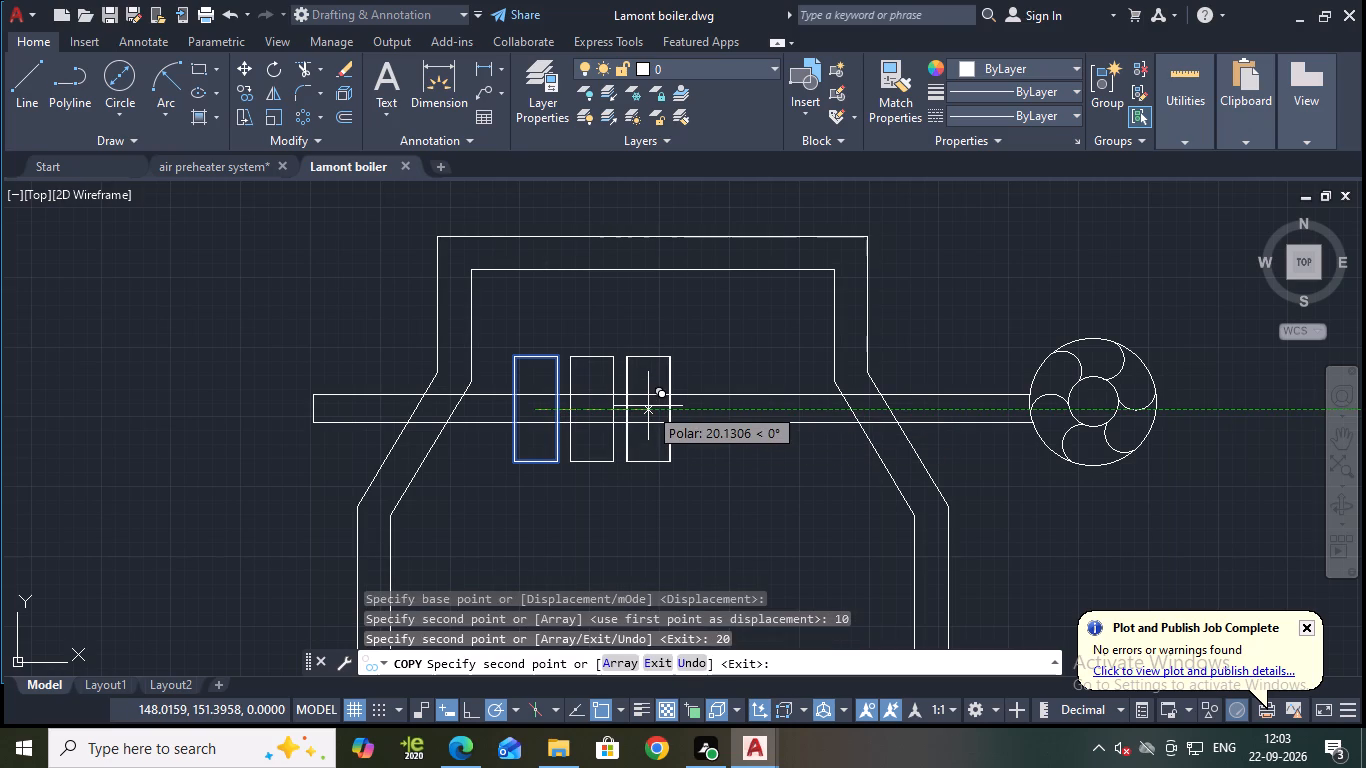
type("30")
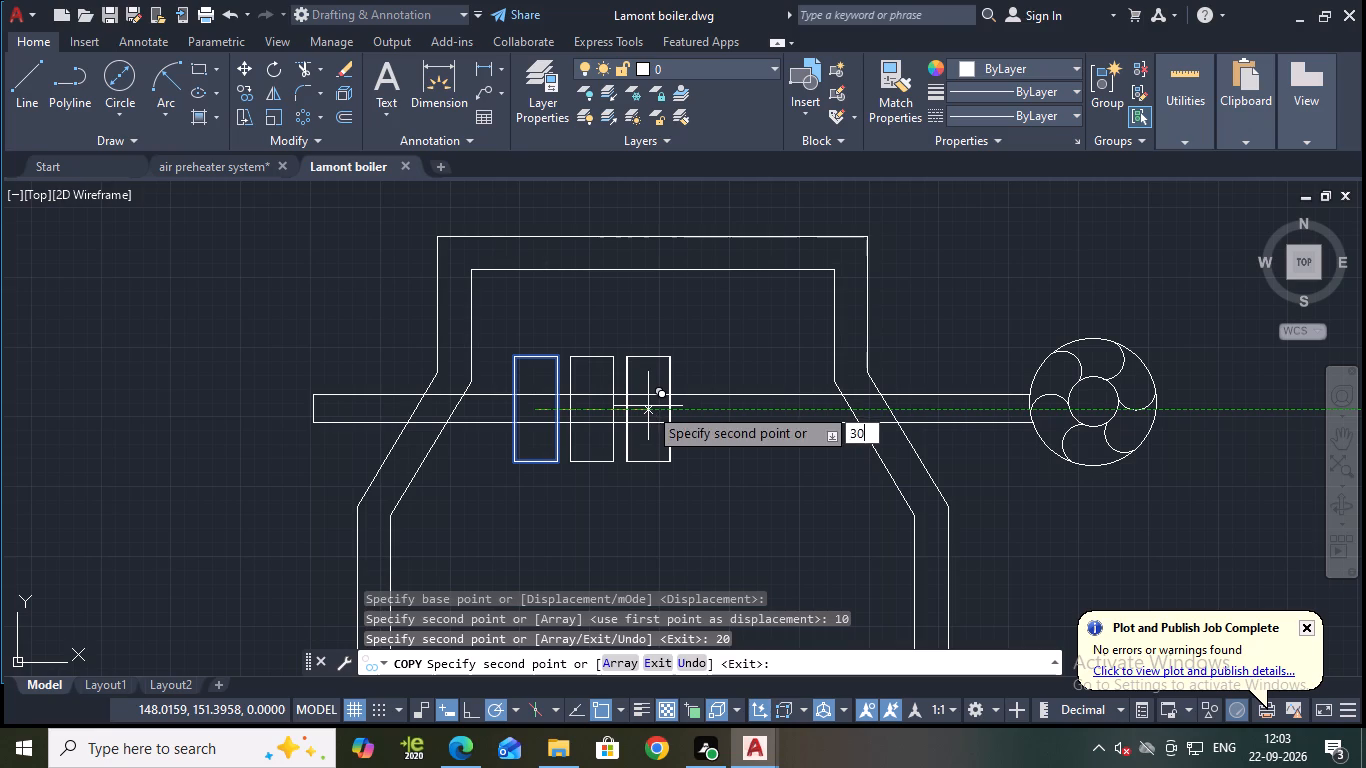
key("Return")
type("40")
key("Return")
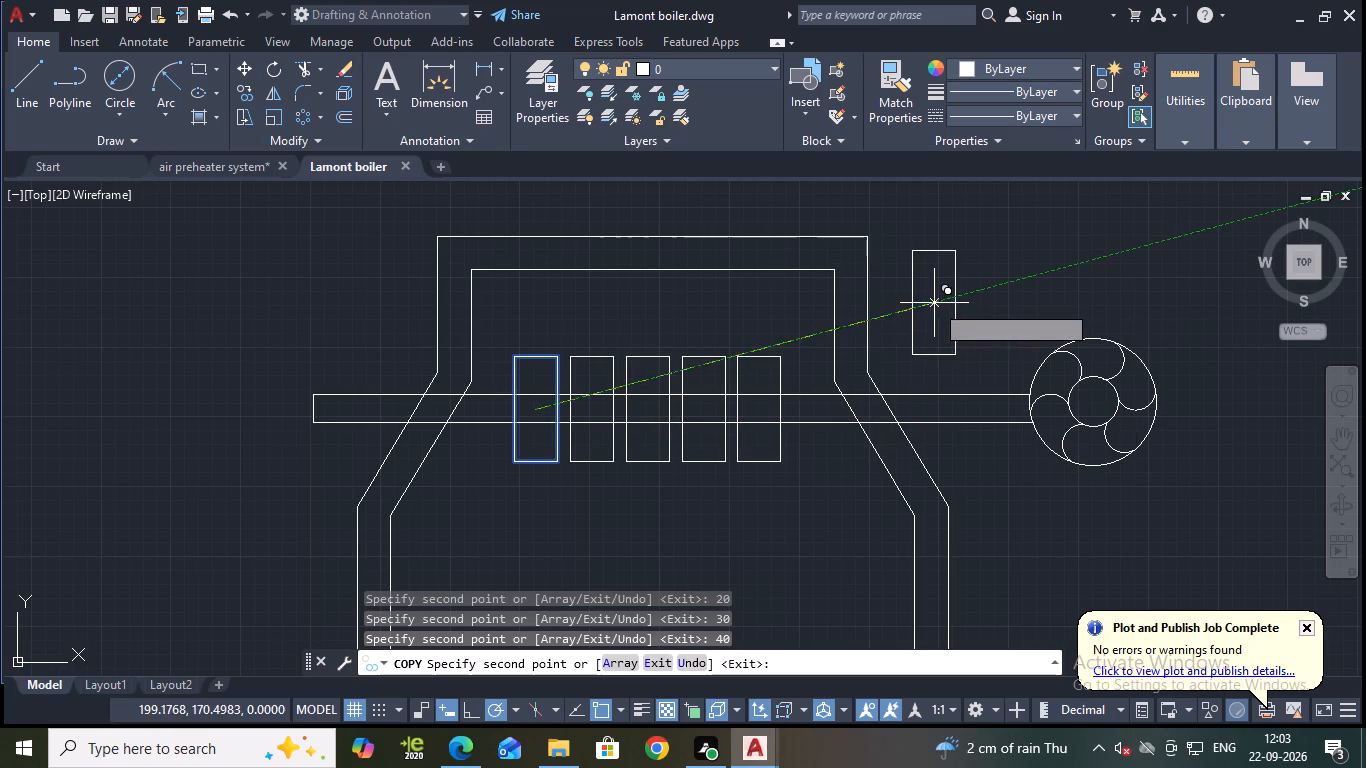
key("Escape")
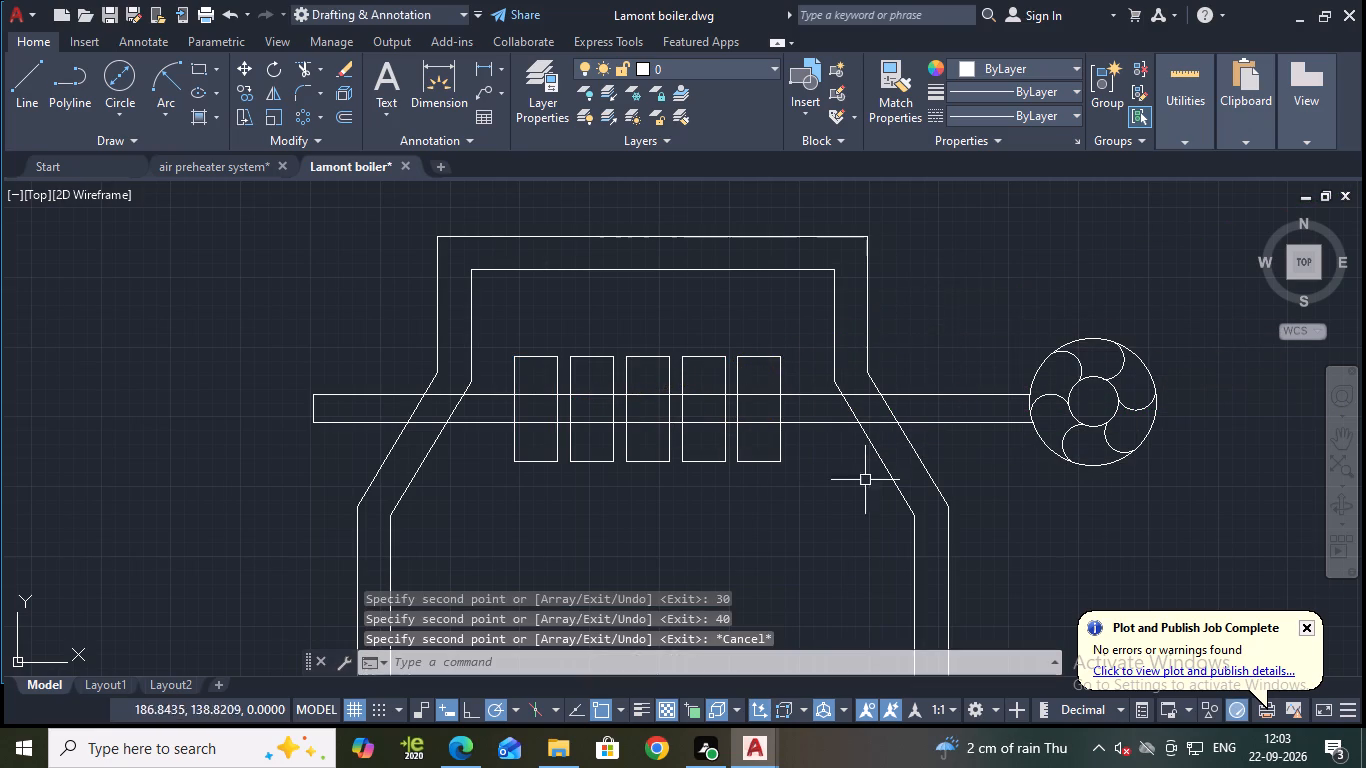
Move all five rectangles together slightly along the pipe toward the bladed wheel.
left_click(528, 464)
left_click(594, 460)
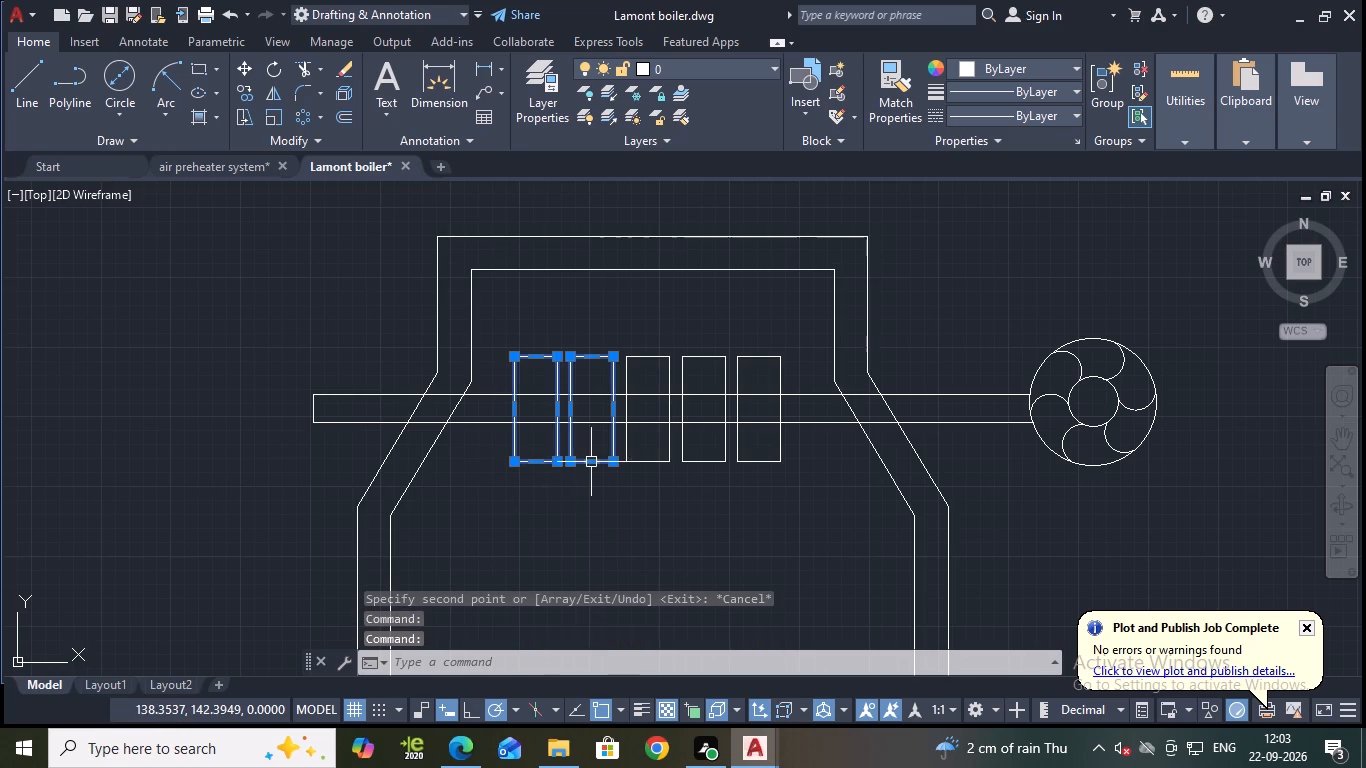
left_click(643, 463)
left_click(694, 459)
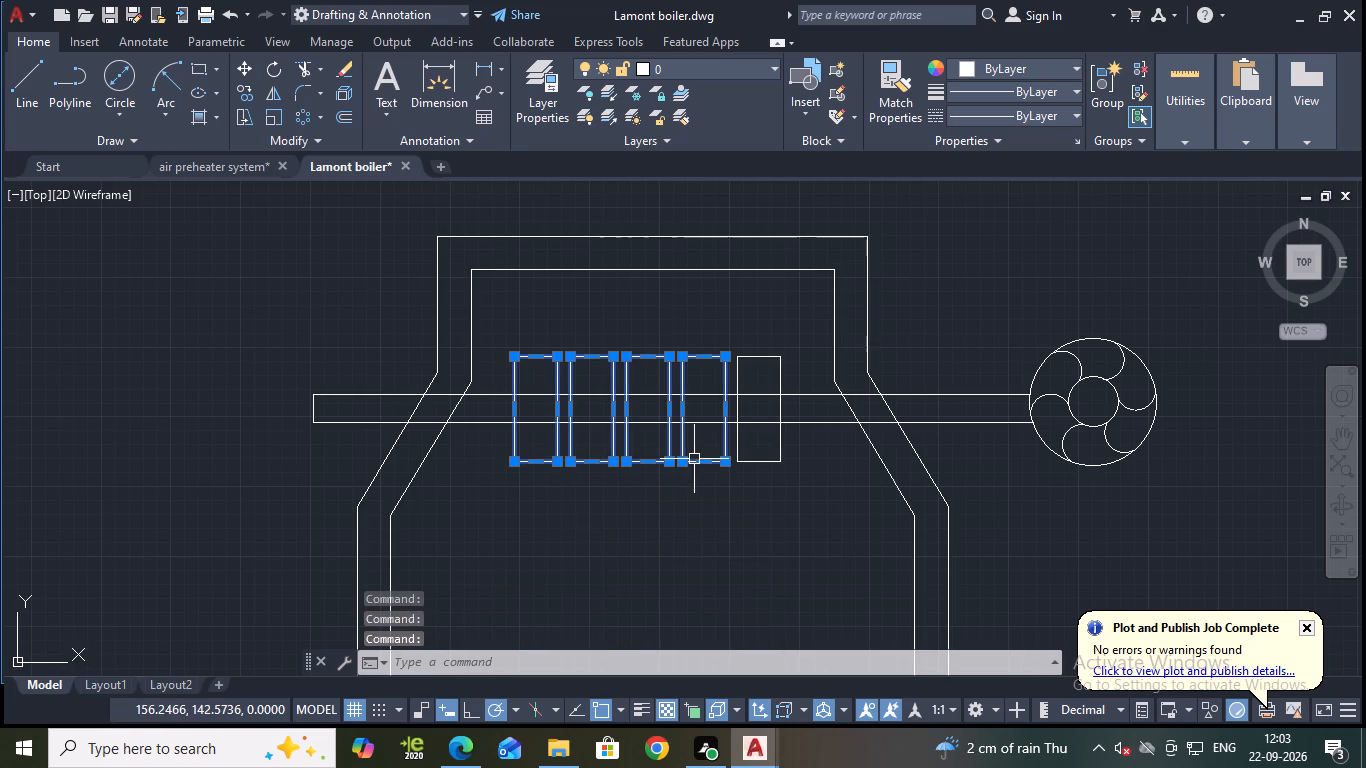
left_click(759, 459)
key("m")
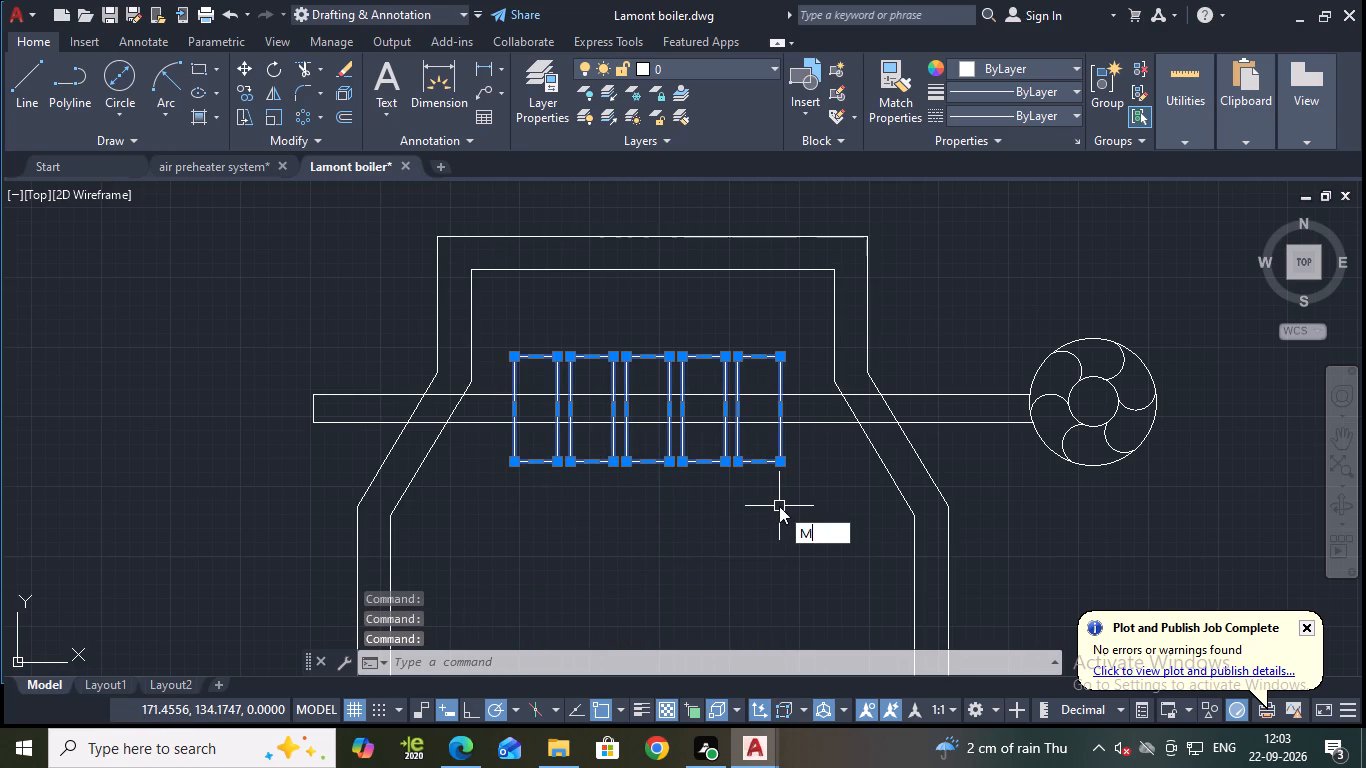
key("Return")
left_click(517, 463)
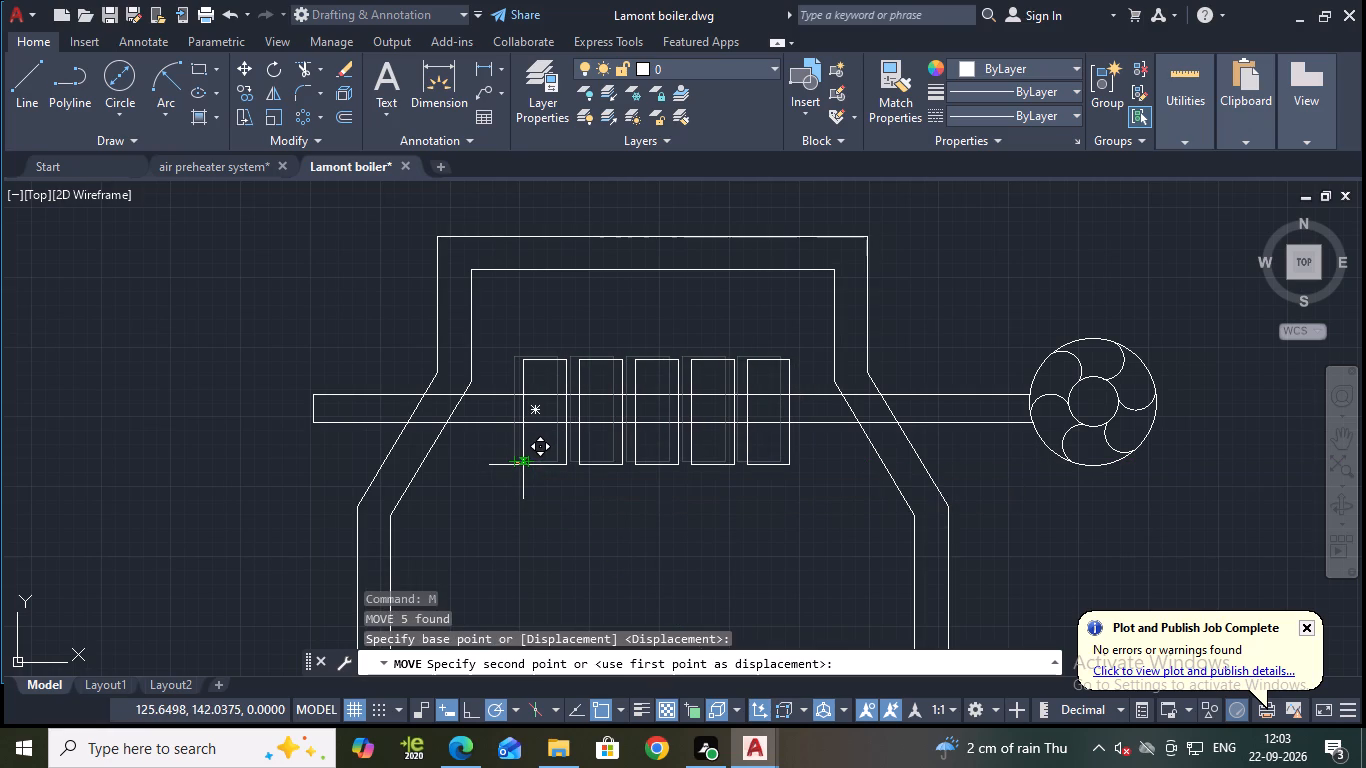
left_click(523, 465)
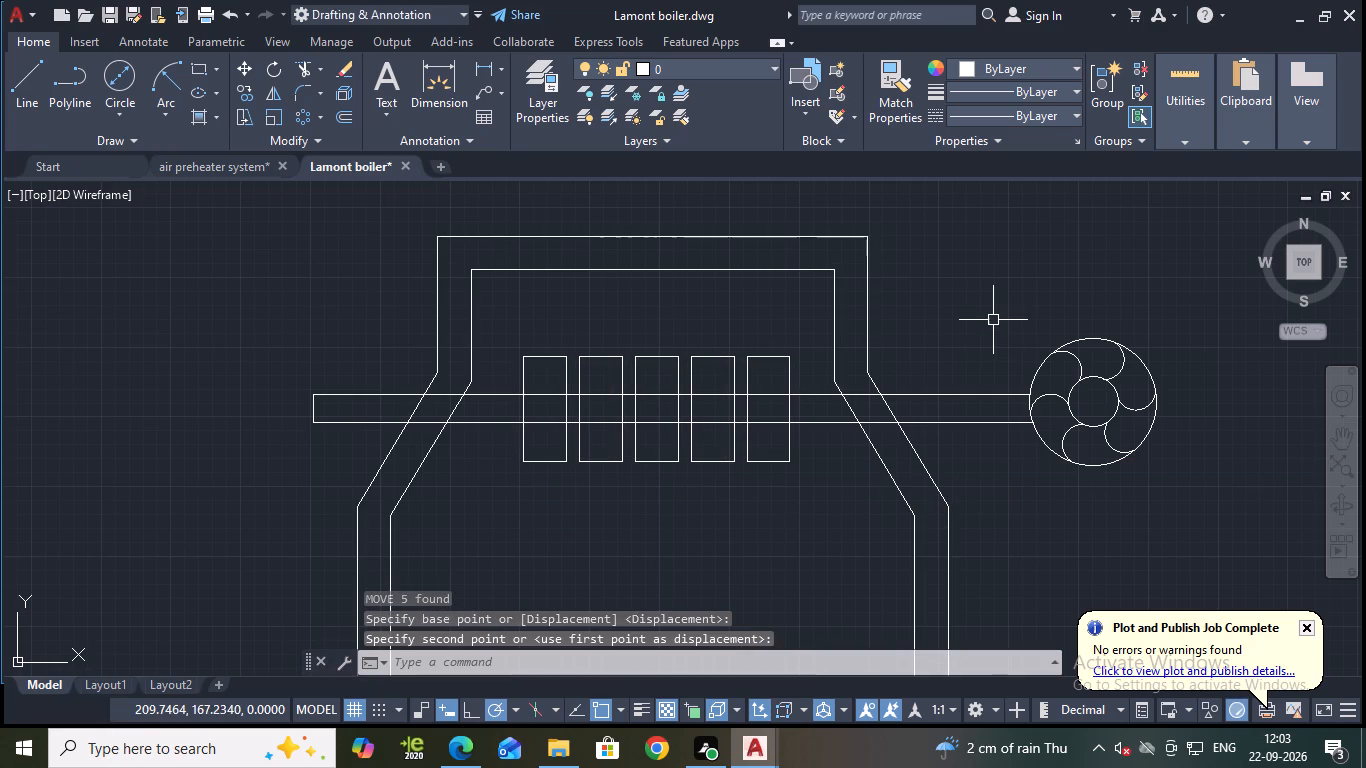
key("Escape")
Save the Lamont boiler drawing.
key("ctrl+s")
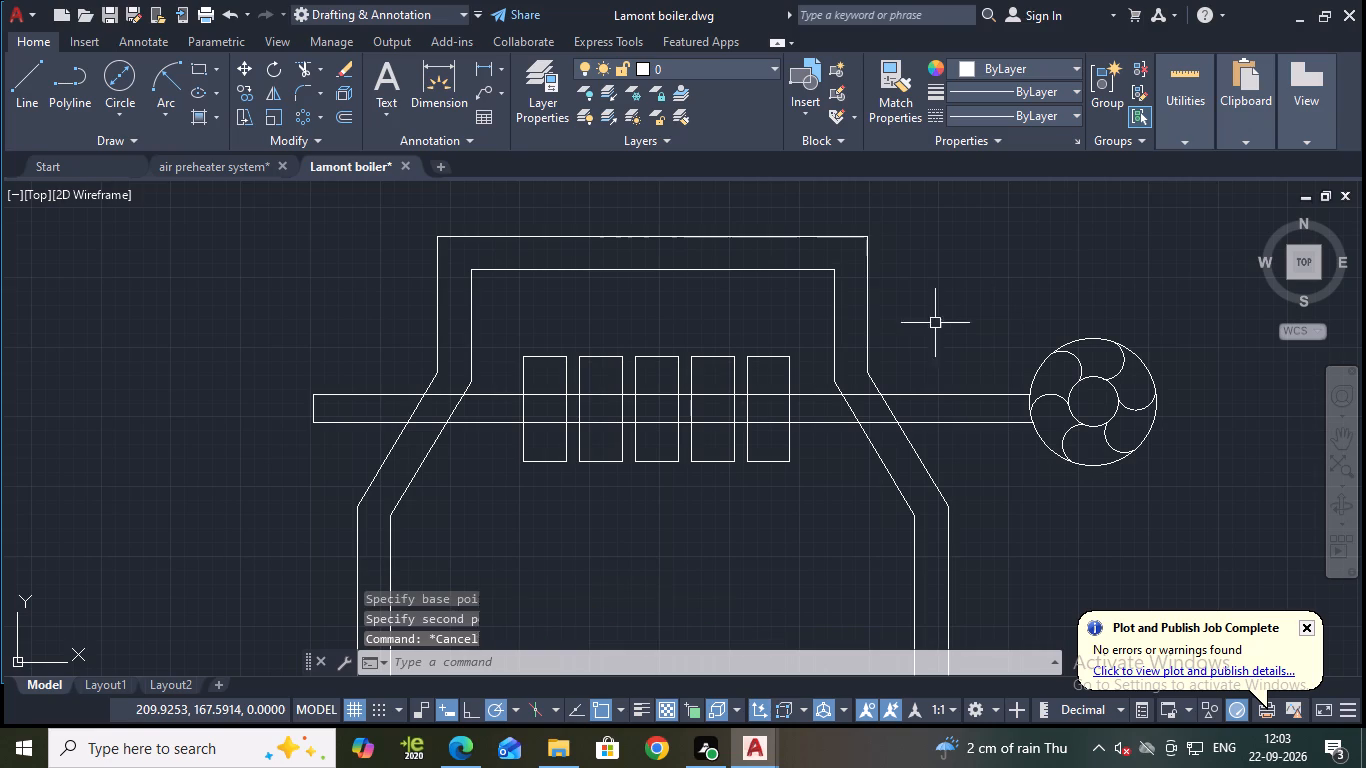
Trim both pipe lines inside each of the five rectangles, keeping the short segments between them.
scroll(571, 395, "up", 2)
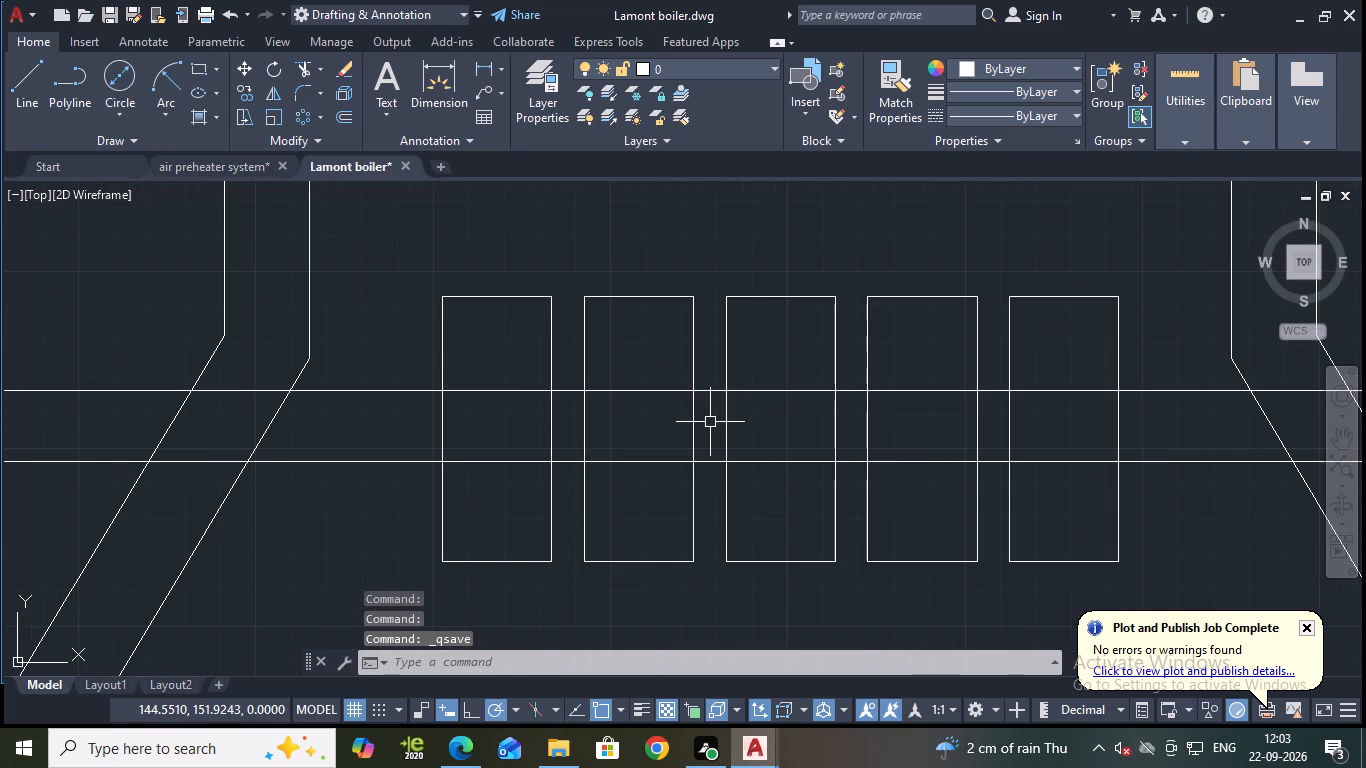
type("TR")
key("Return")
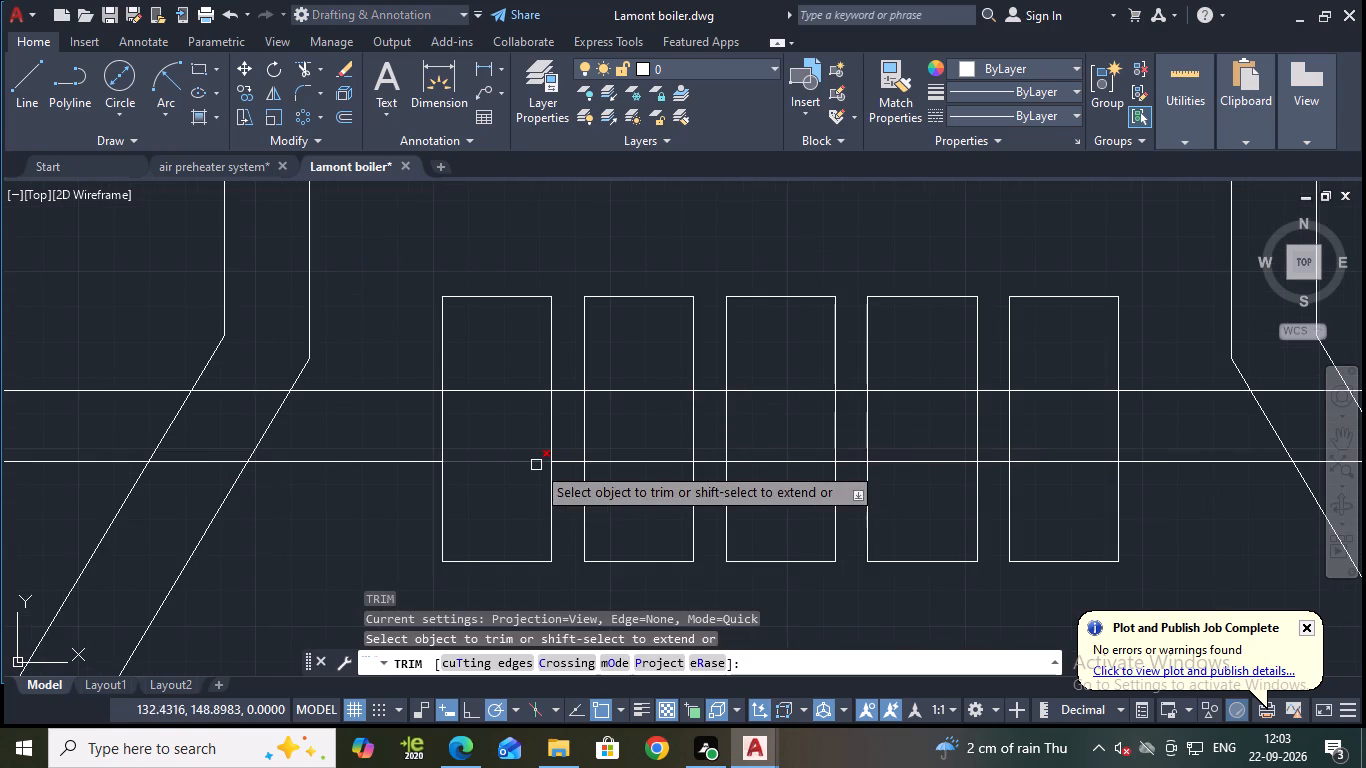
left_click_drag(514, 481, 491, 335)
left_click_drag(628, 520, 626, 398)
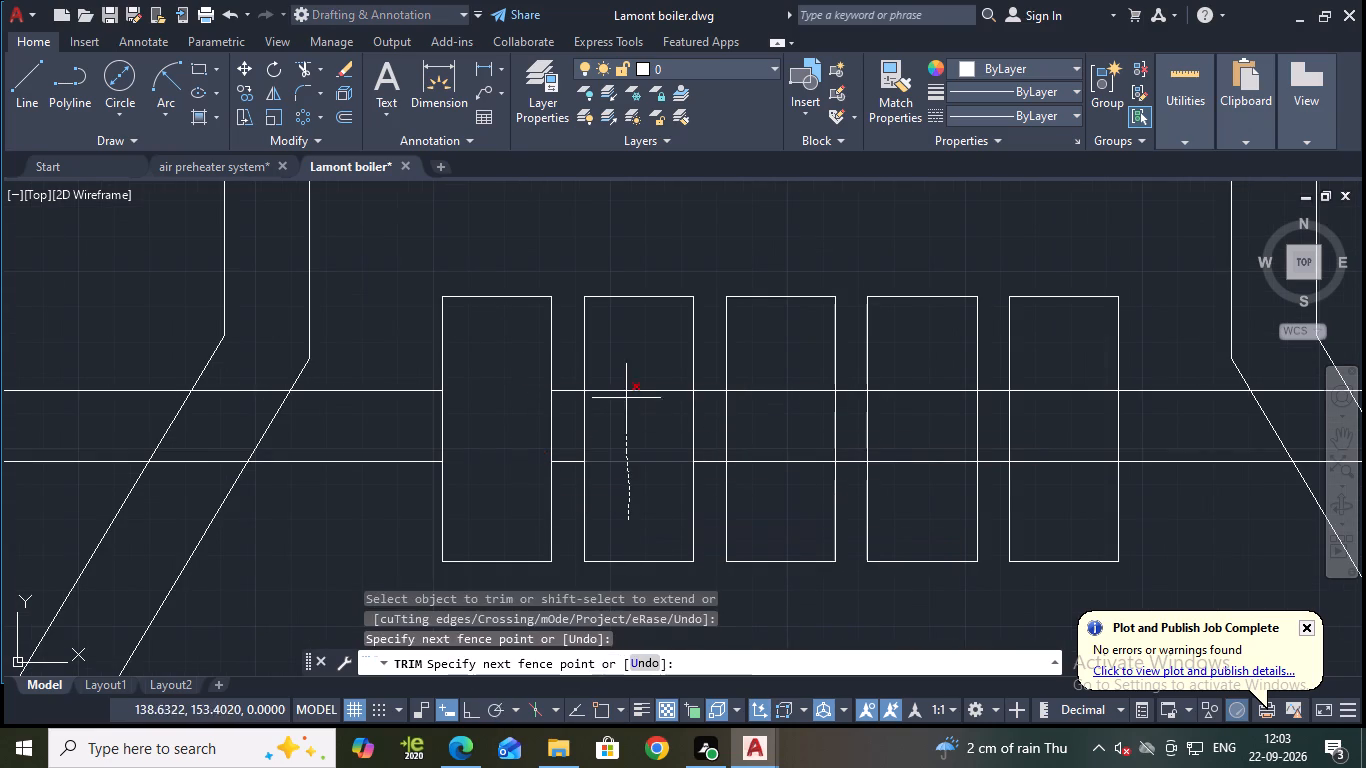
left_click_drag(626, 398, 619, 358)
left_click_drag(765, 509, 745, 366)
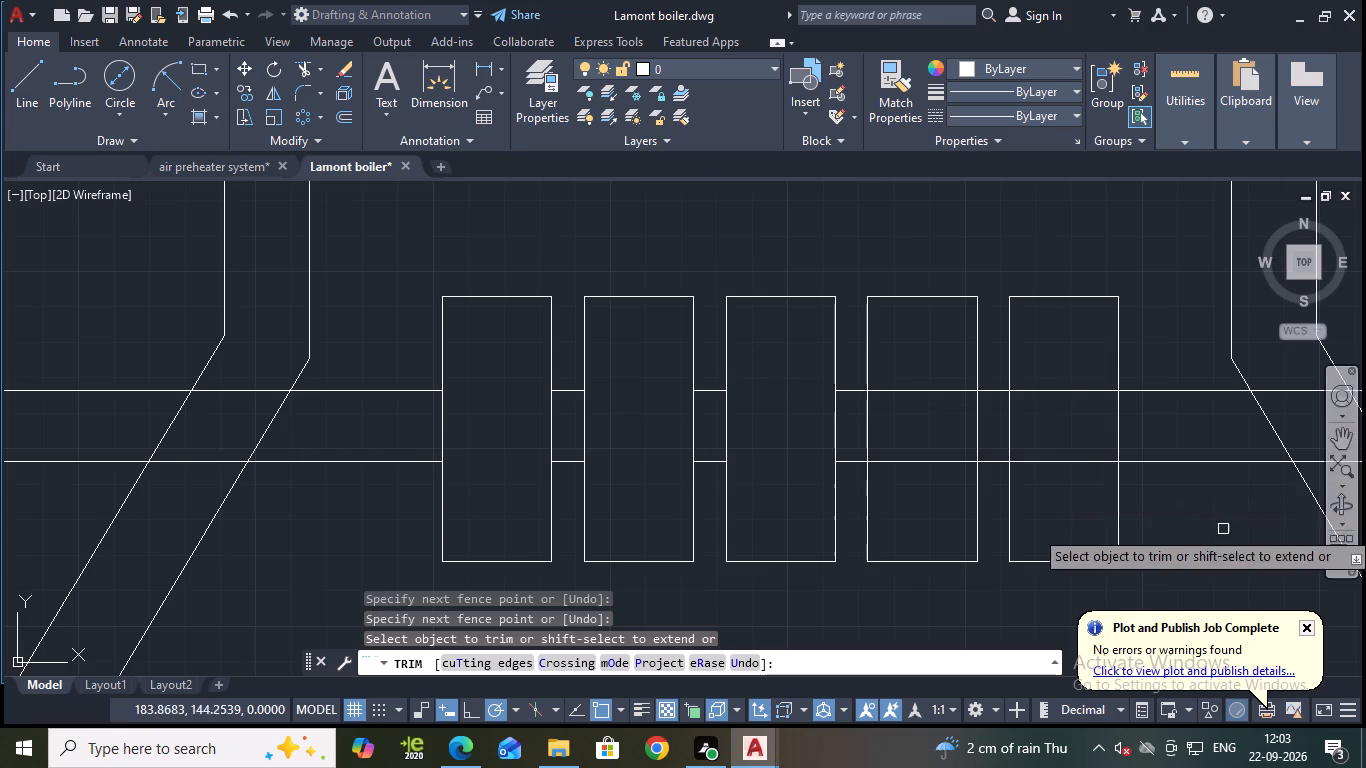
left_click_drag(963, 492, 940, 375)
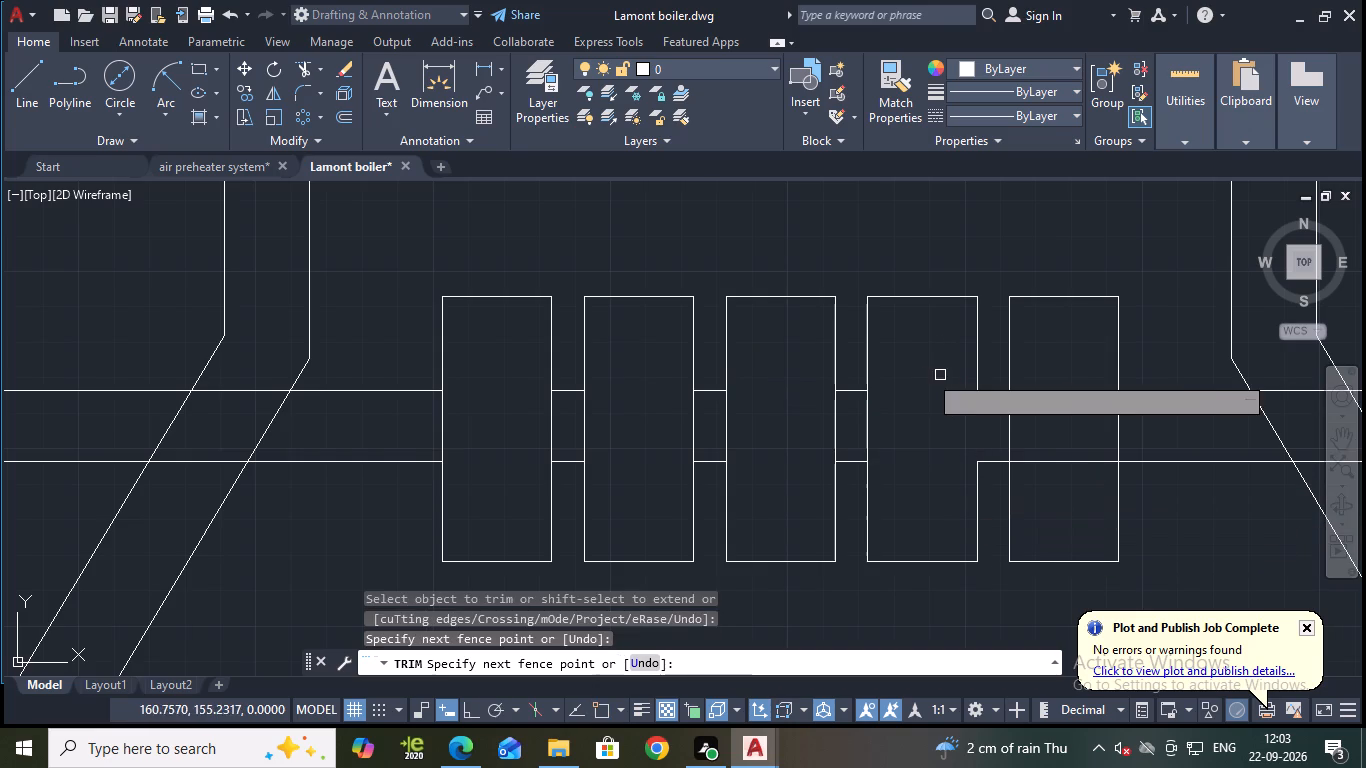
key("ctrl+z")
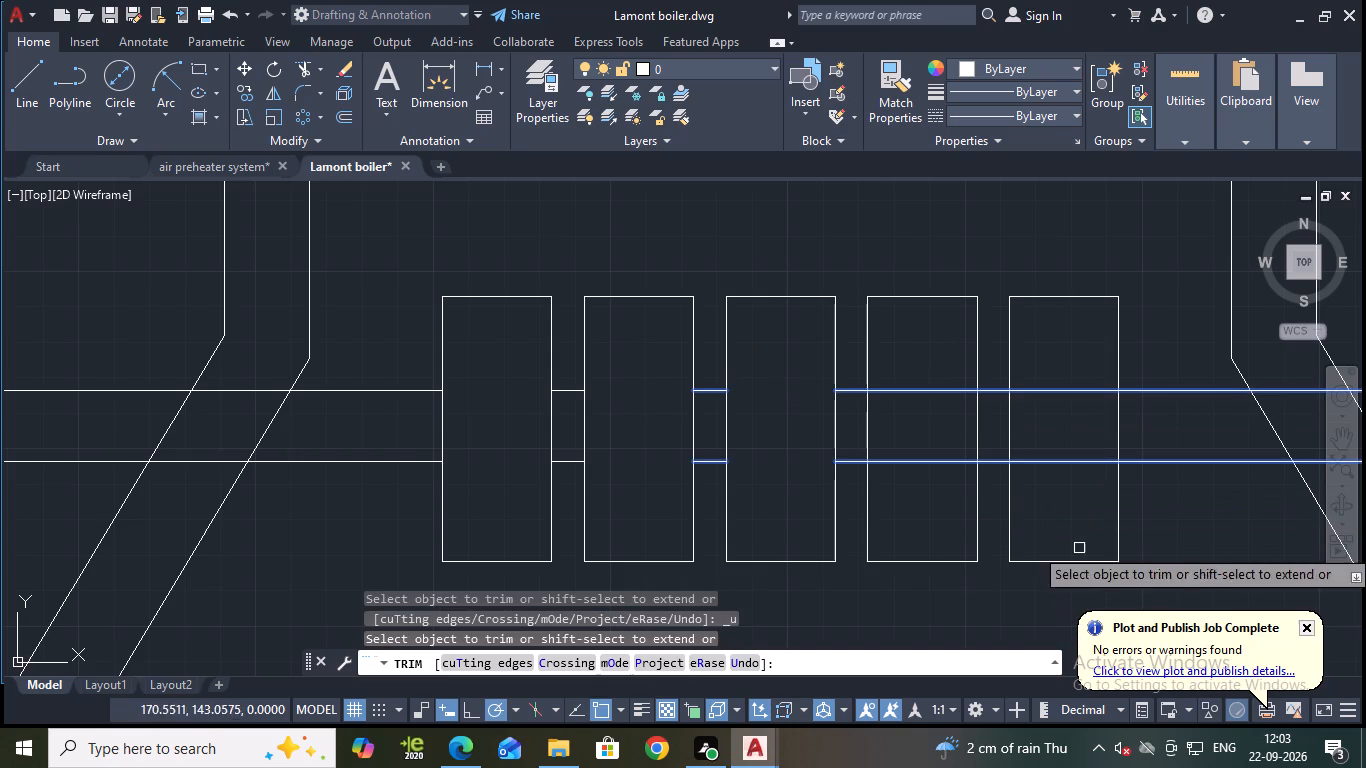
left_click_drag(912, 518, 919, 363)
left_click_drag(1064, 492, 1053, 357)
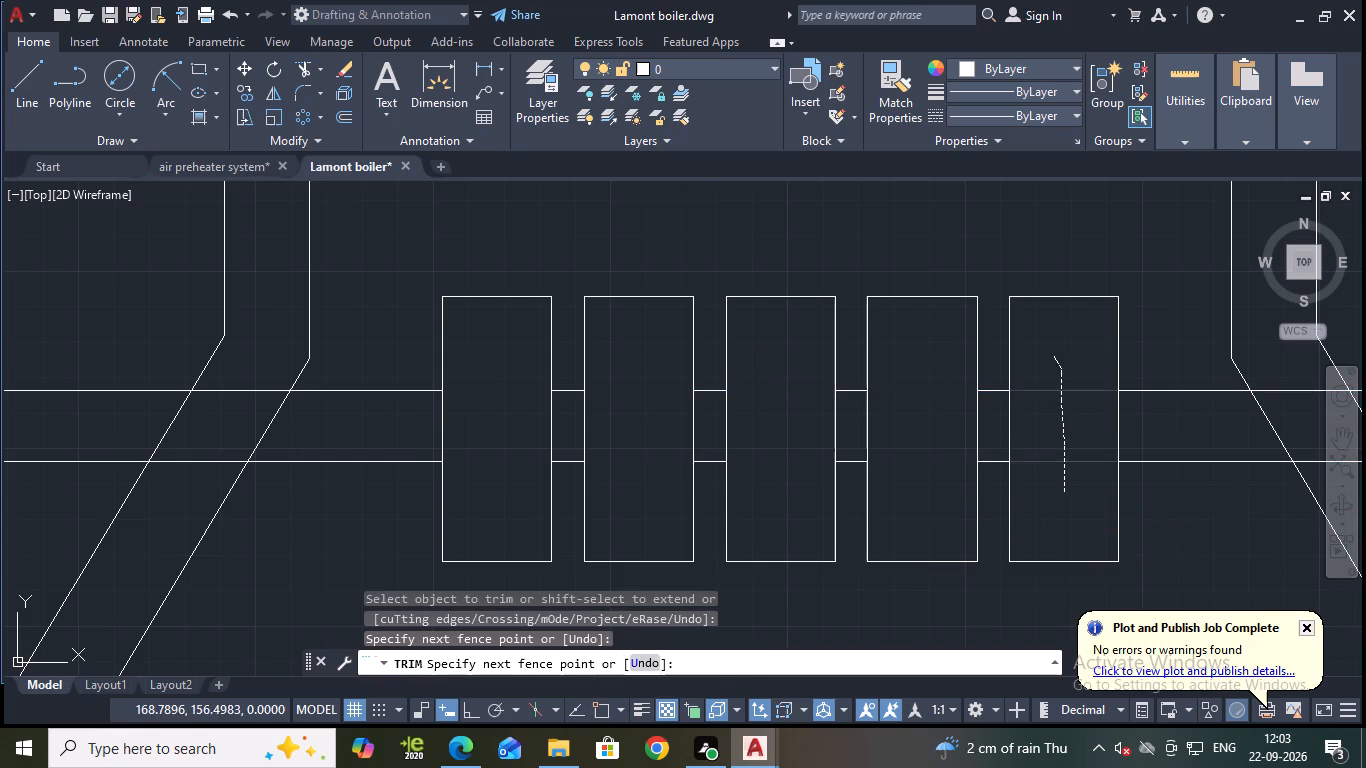
key("Escape")
Save the Lamont boiler drawing.
key("ctrl+s")
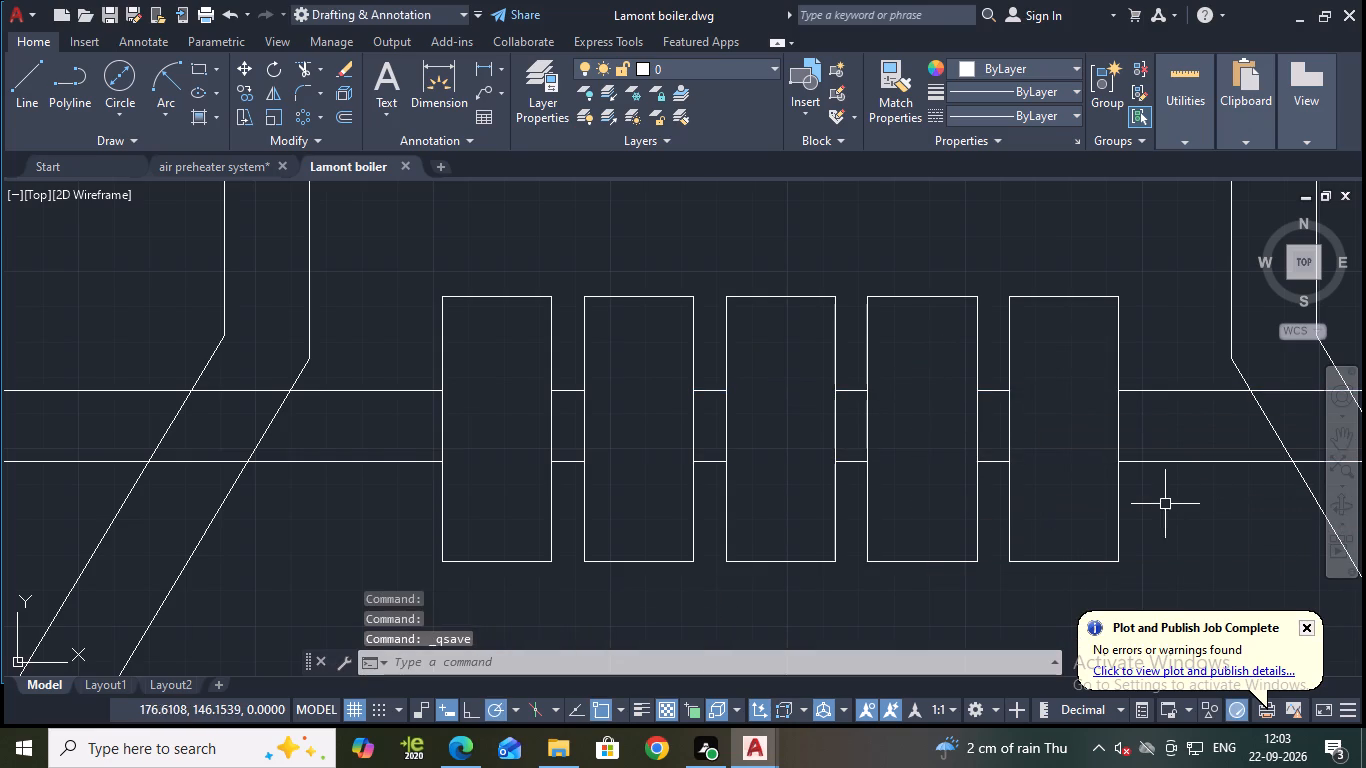
Trim both pipe lines where they pass between the inner and outer boiler walls on both sides of the boiler.
scroll(1142, 504, "down", 1)
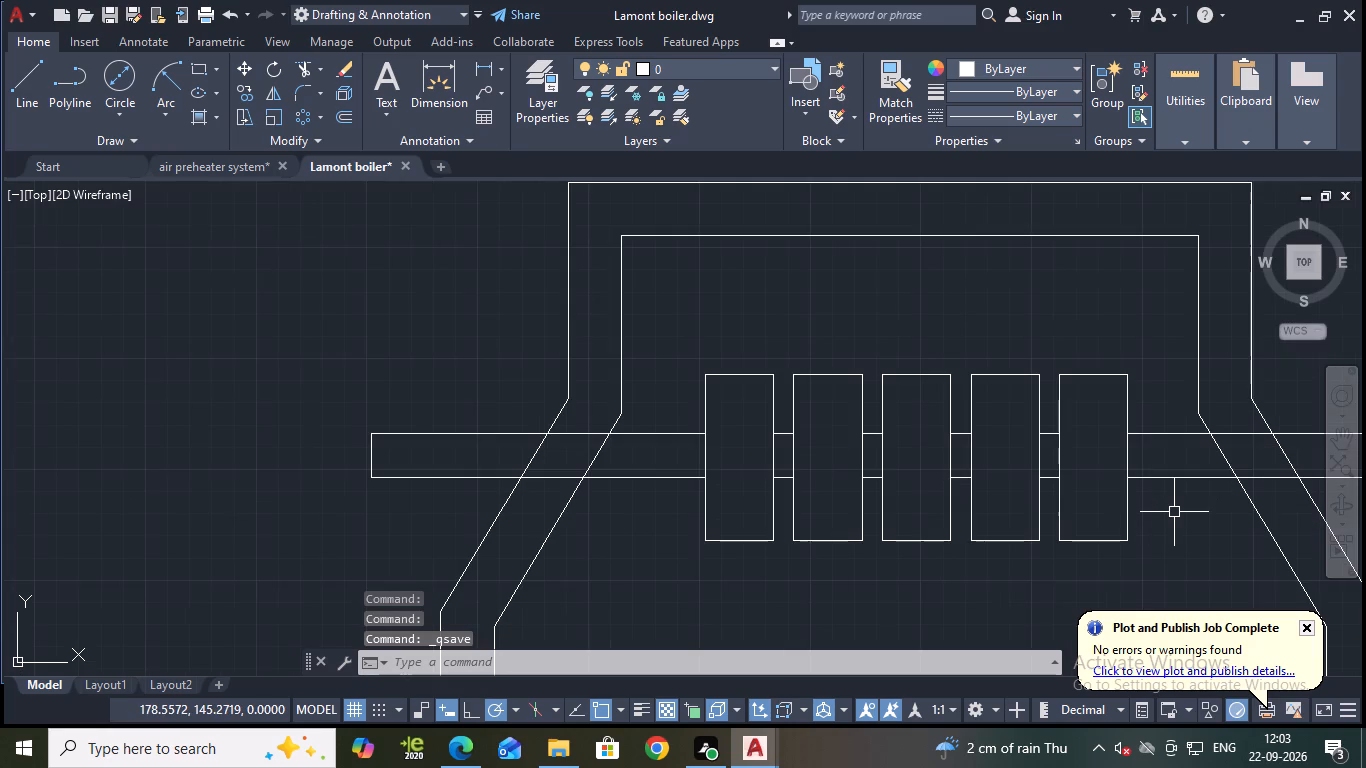
scroll(1174, 512, "down", 1)
middle_click_drag(1175, 513, 1074, 512)
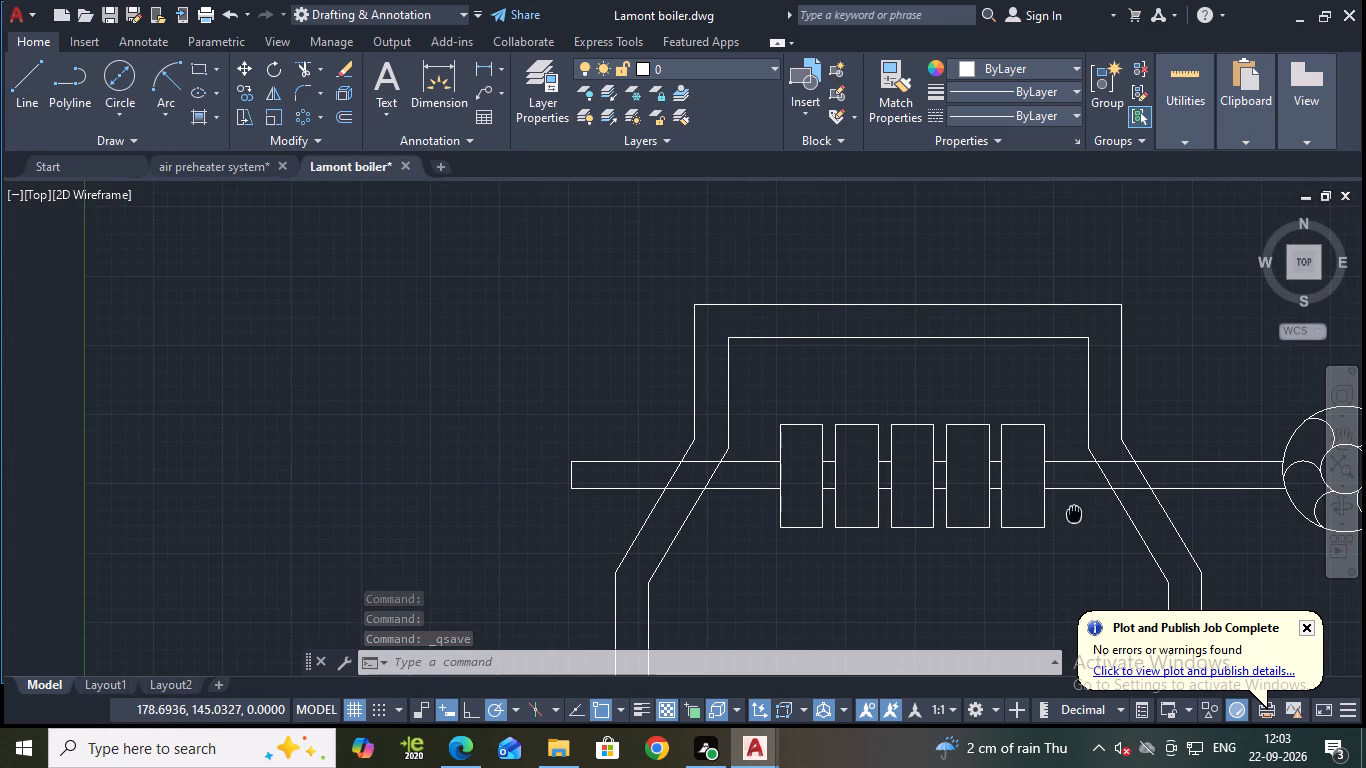
type("TR")
key("Return")
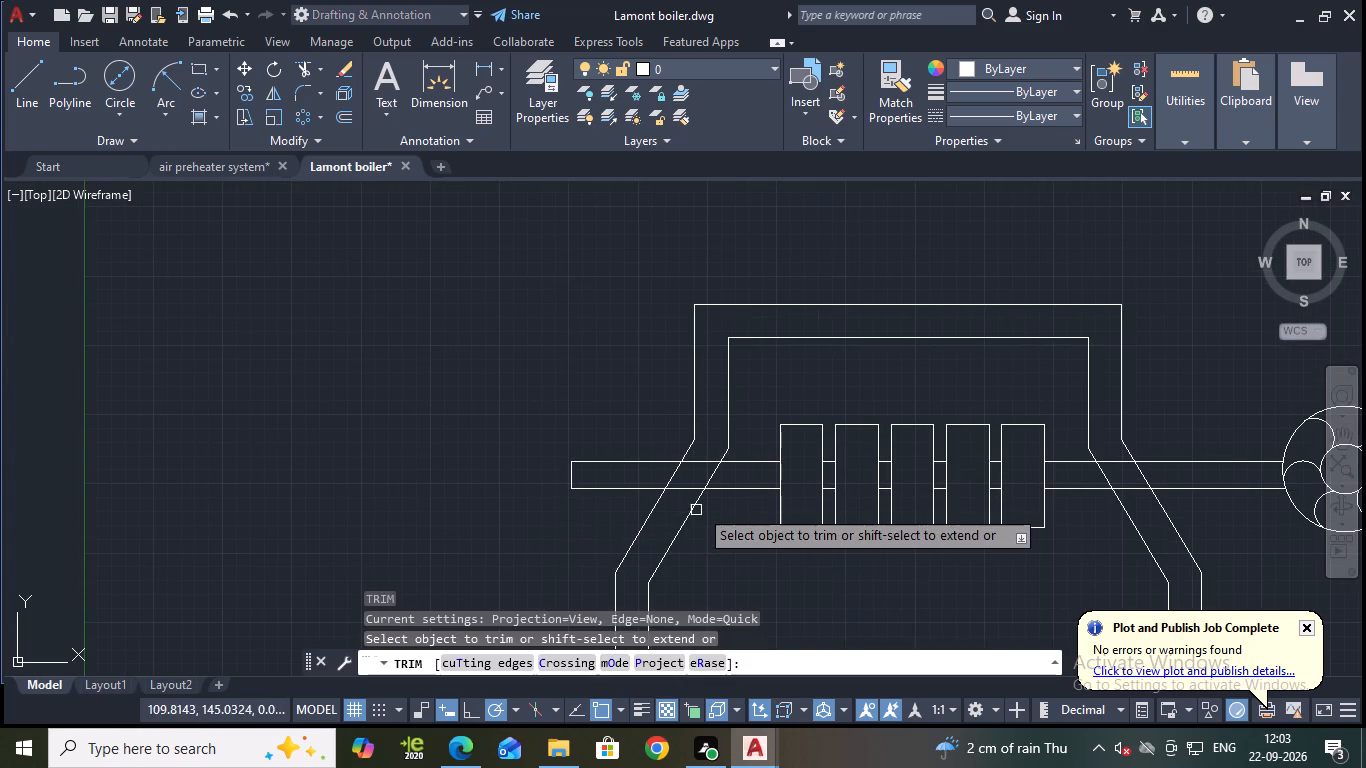
left_click(684, 495)
left_click_drag(684, 495, 692, 461)
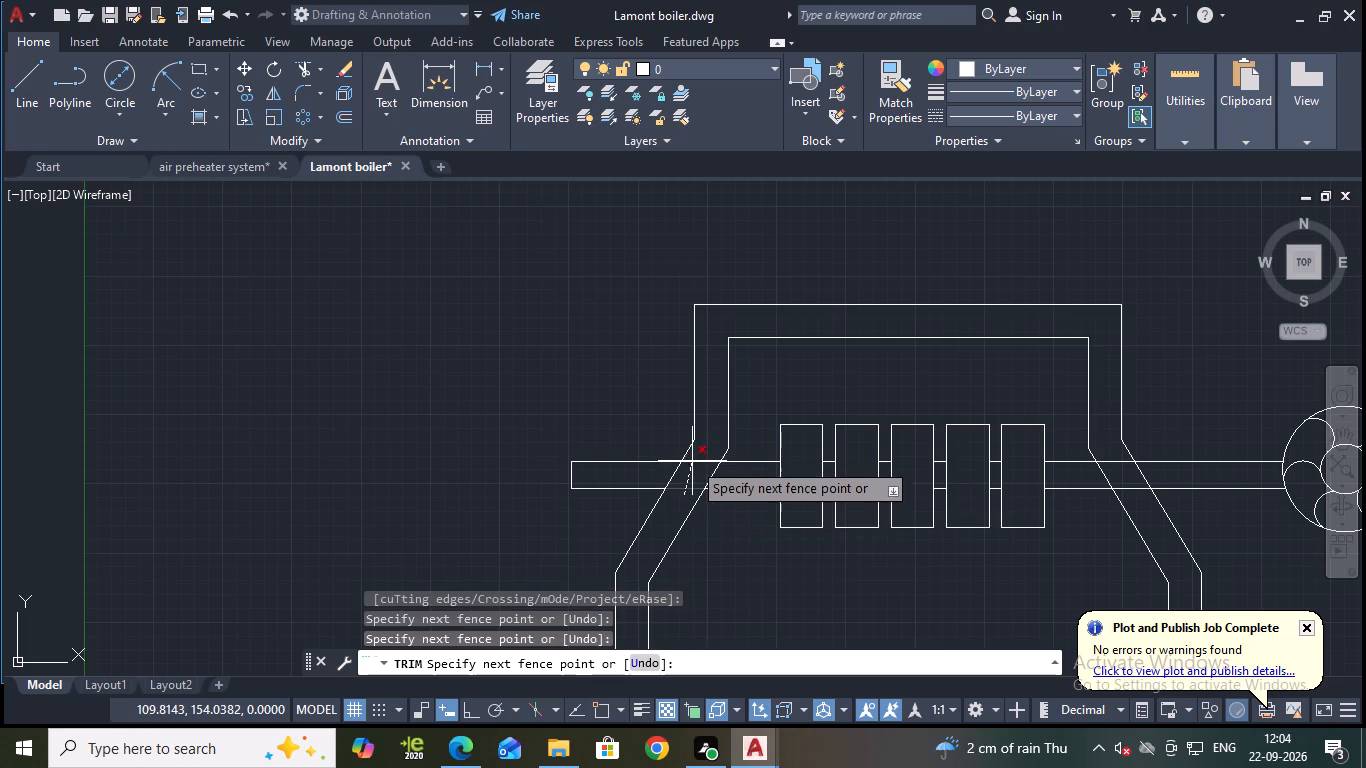
left_click_drag(692, 461, 697, 455)
left_click(709, 445)
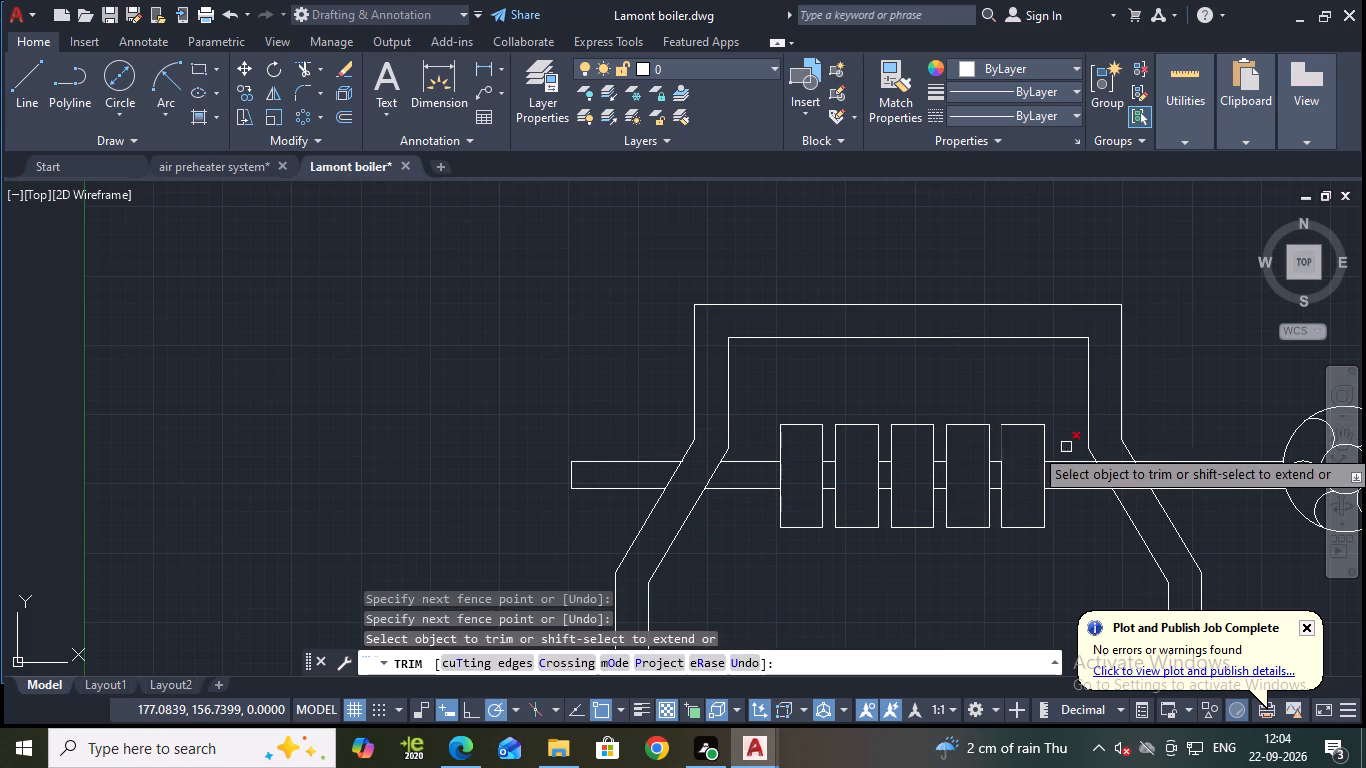
left_click(1119, 466)
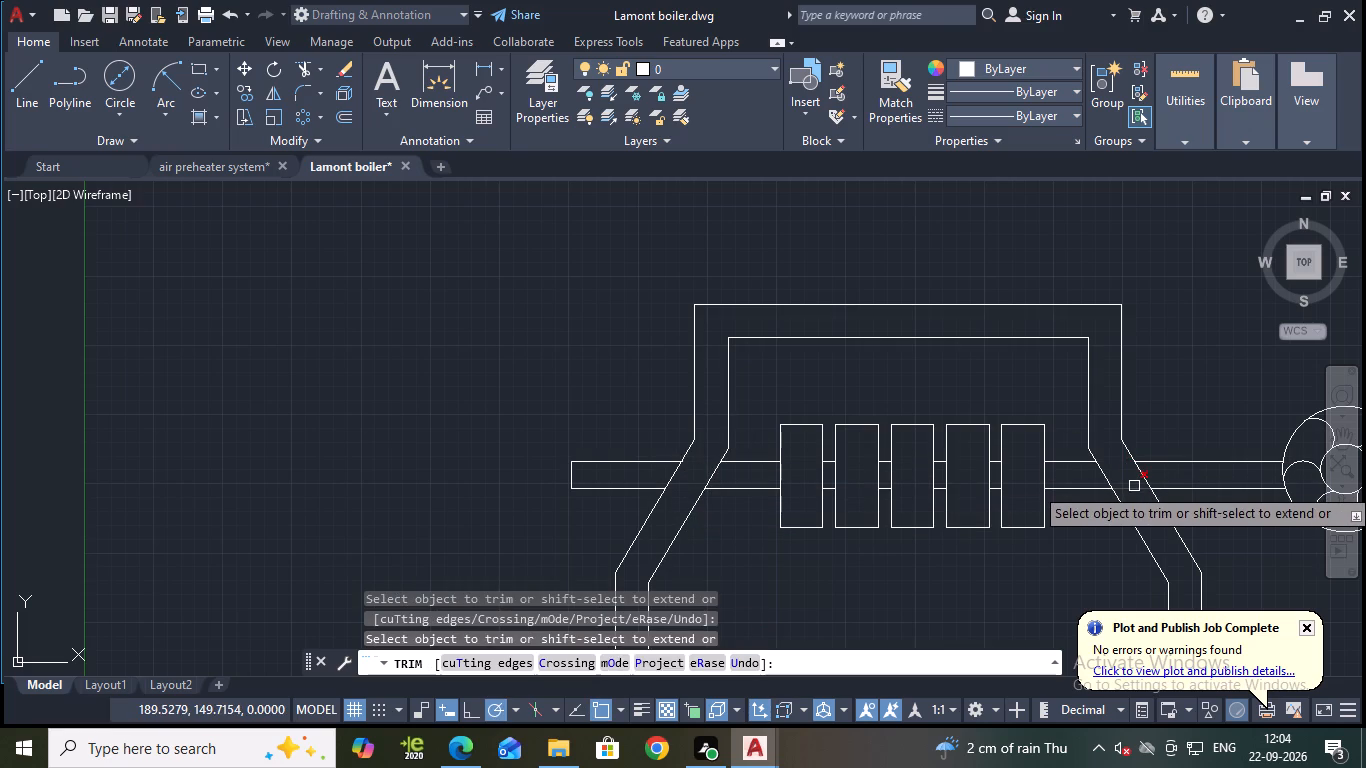
left_click(1134, 486)
middle_click_drag(1208, 416, 1079, 386)
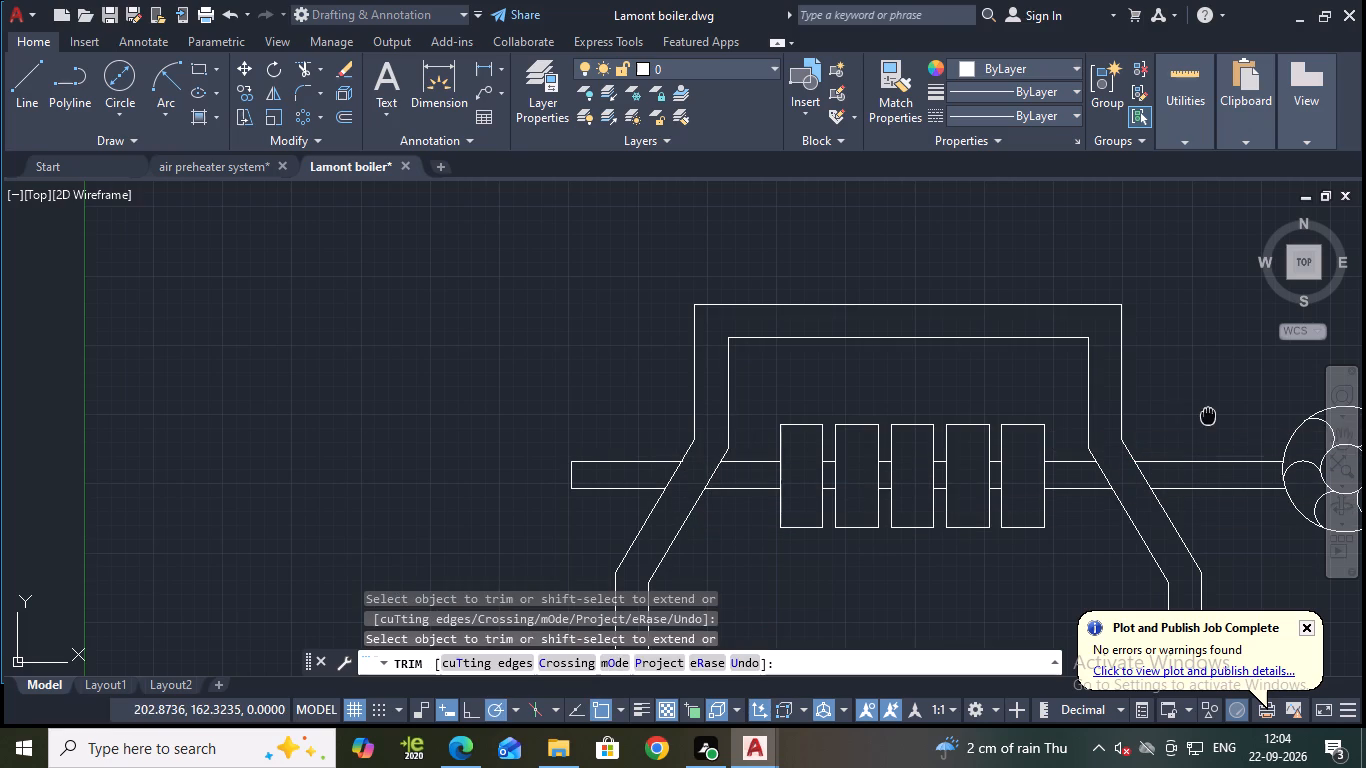
middle_click_drag(1079, 386, 1075, 386)
scroll(1226, 408, "up", 2)
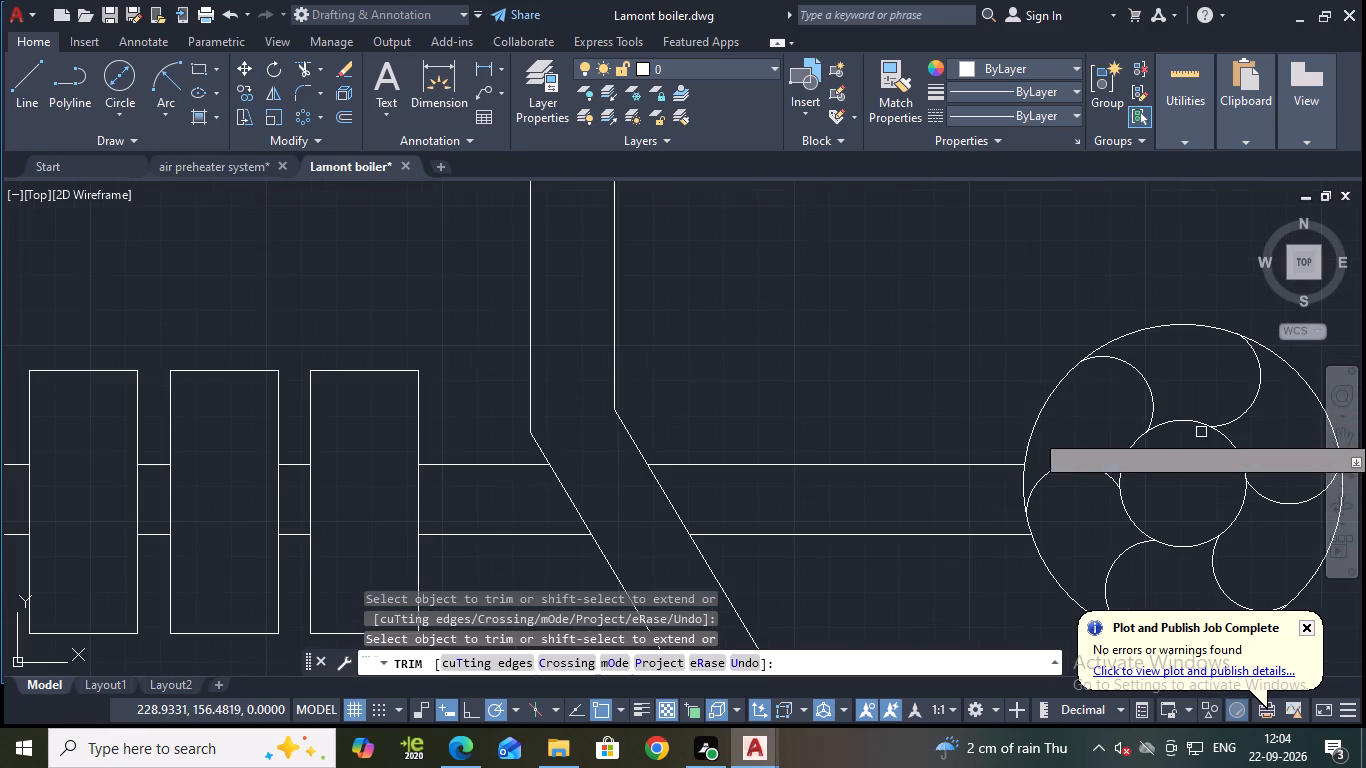
Save the Lamont boiler drawing.
scroll(1114, 429, "down", 2)
key("Escape")
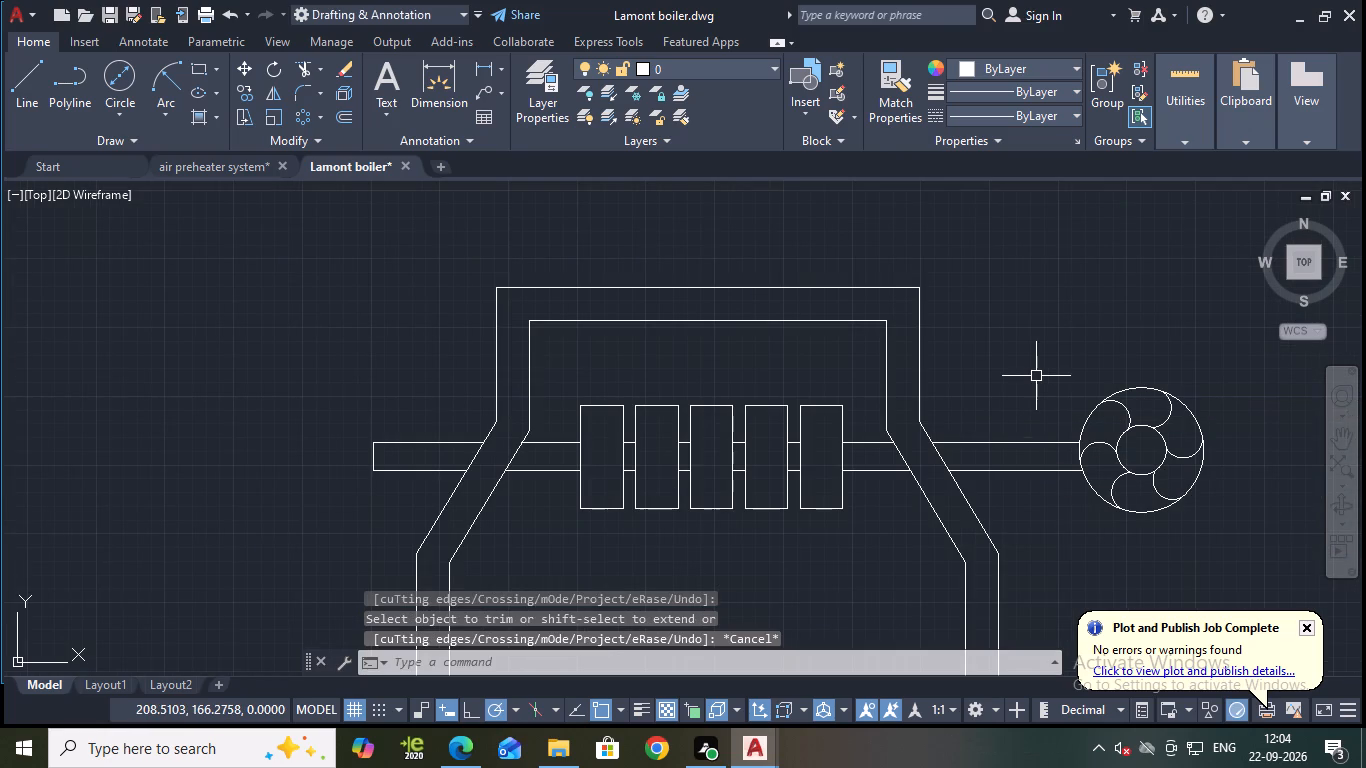
key("ctrl+s")
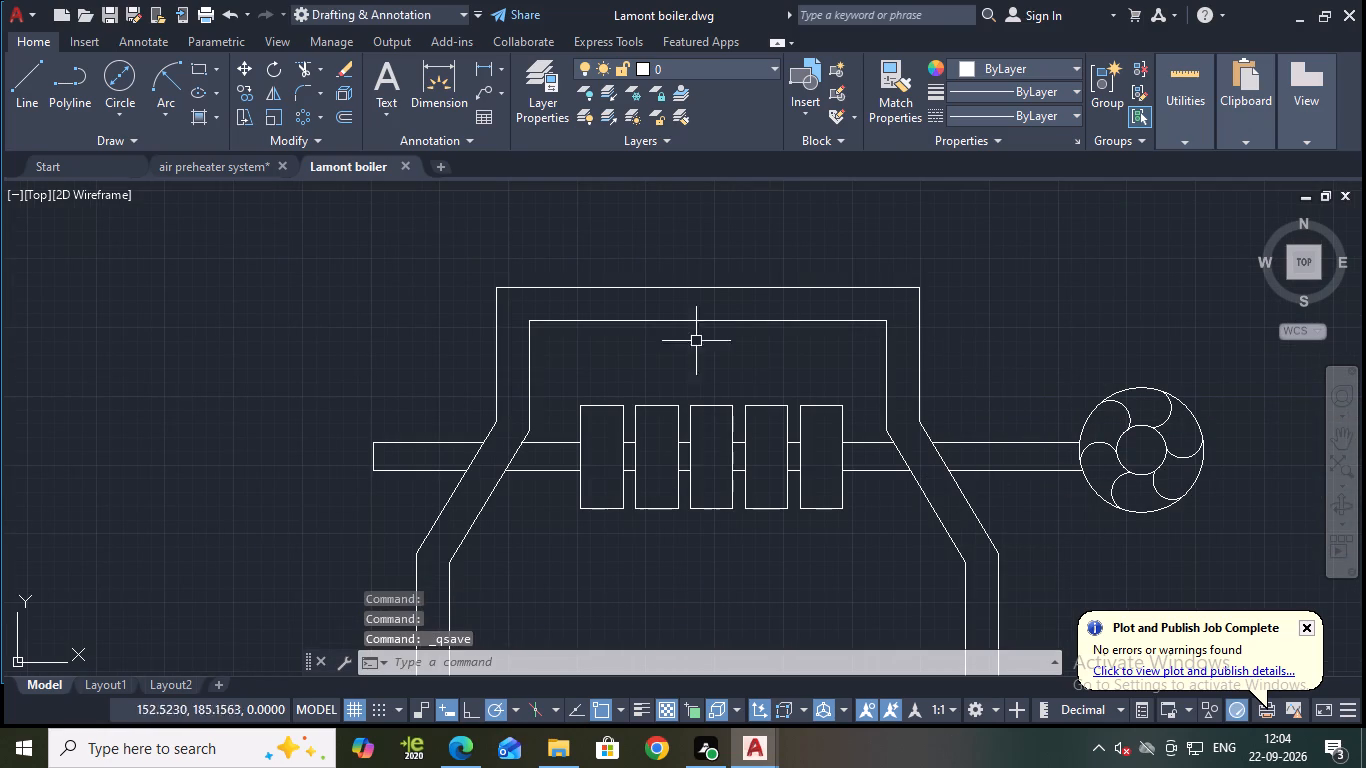
Draw a line from the top of the bladed wheel about 15 units up, turning about 20 units horizontally away from the boiler.
left_click(23, 81)
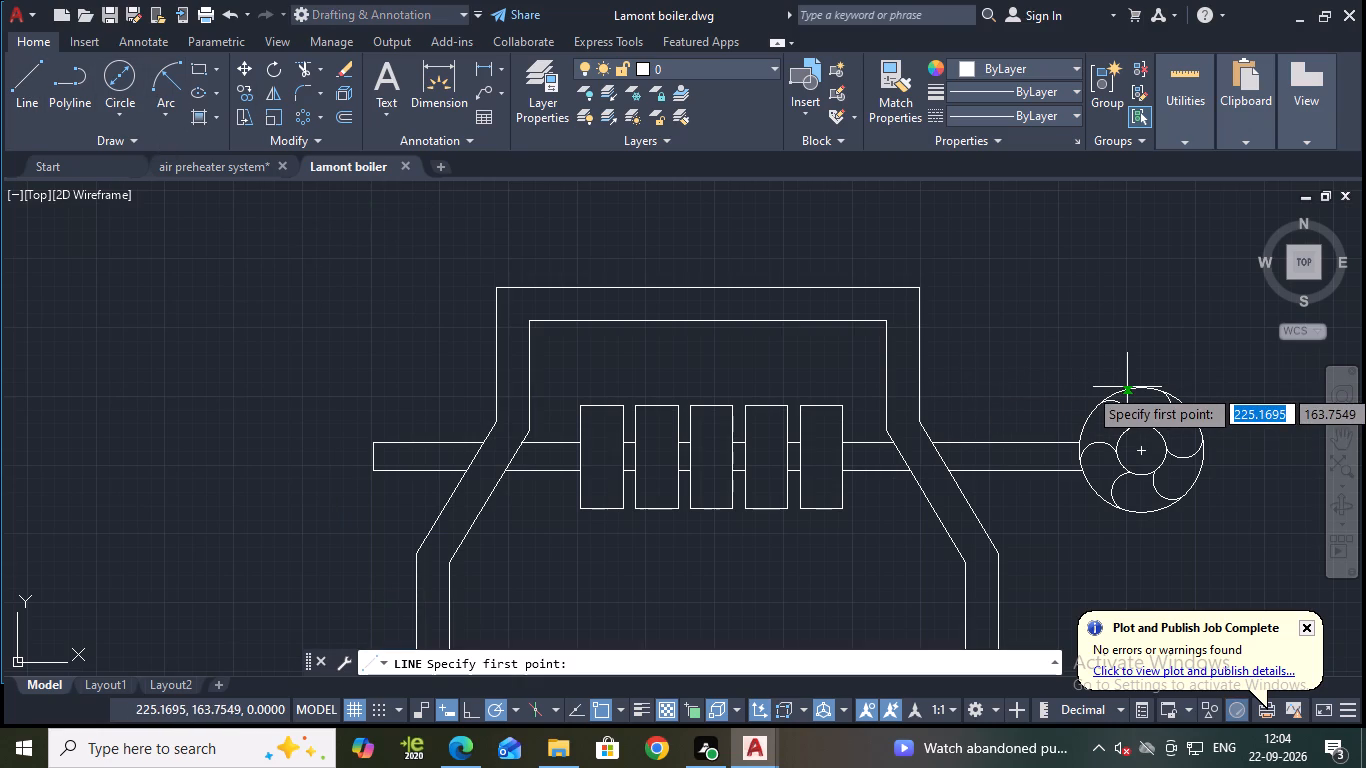
left_click(1126, 388)
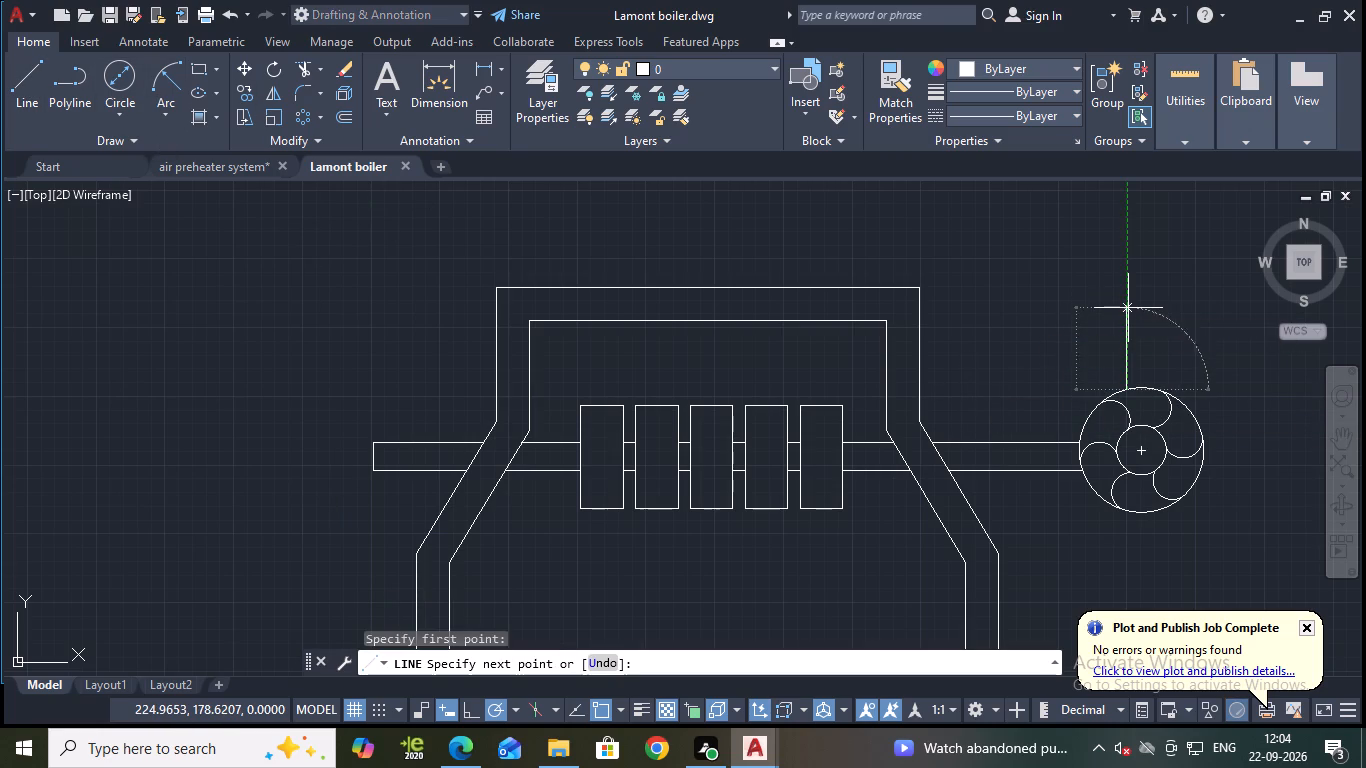
left_click(1128, 308)
left_click(1237, 310)
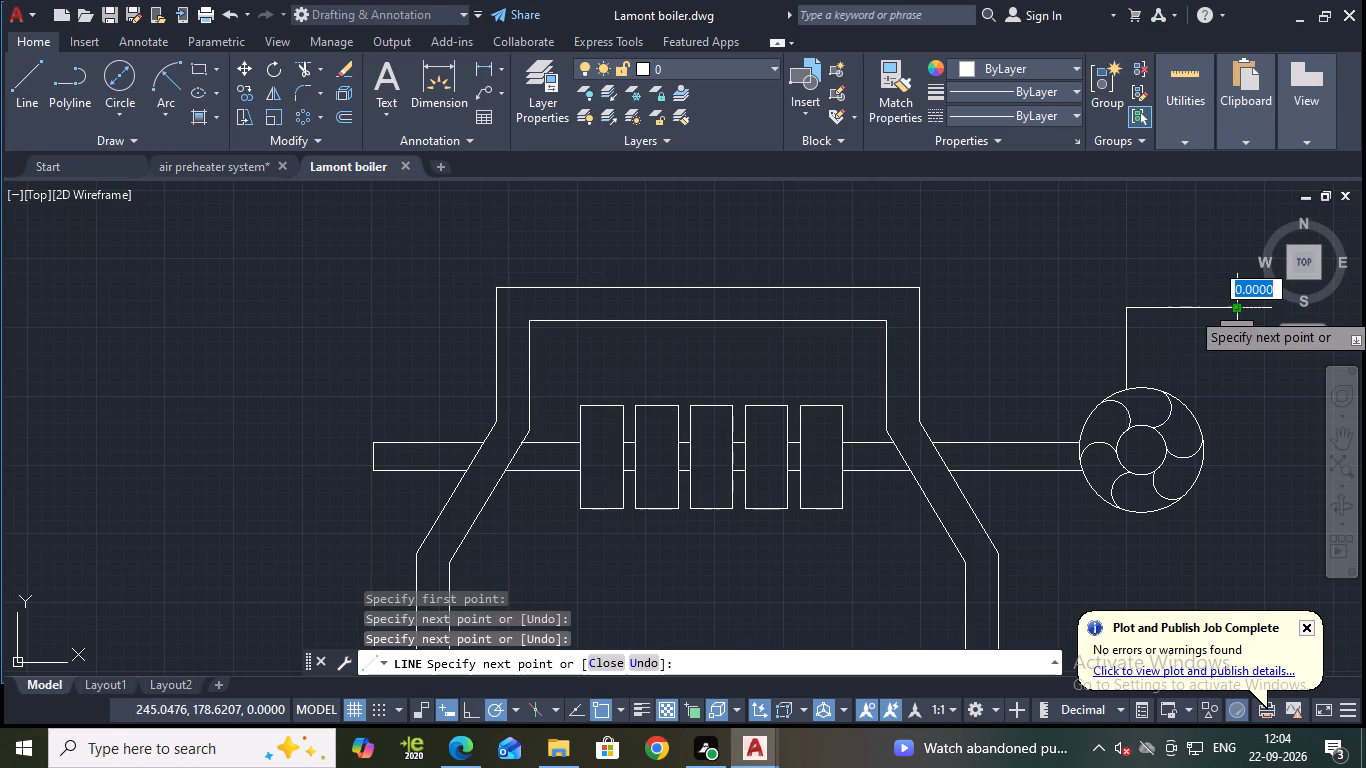
key("Escape")
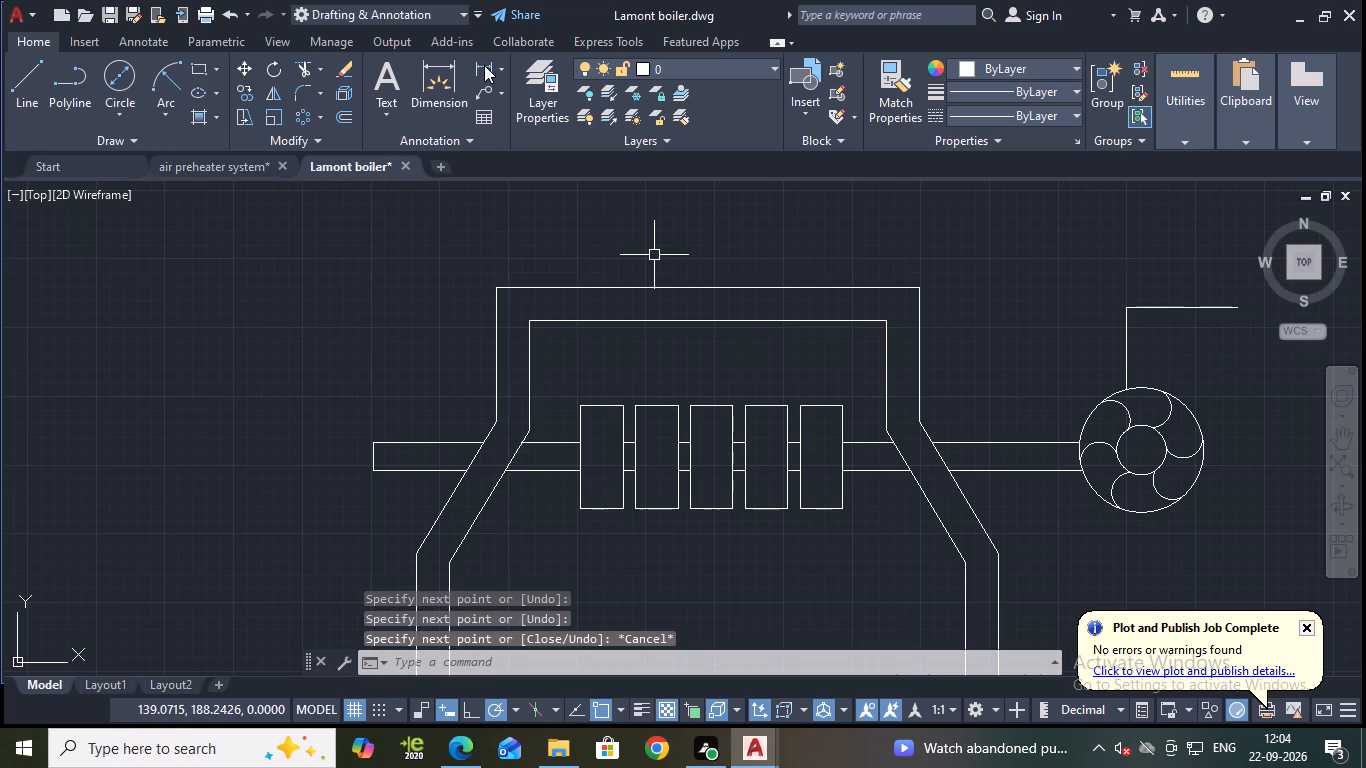
Measure the distance between the two pipe lines beside the bladed wheel with a linear dimension.
left_click(483, 65)
left_click(1015, 445)
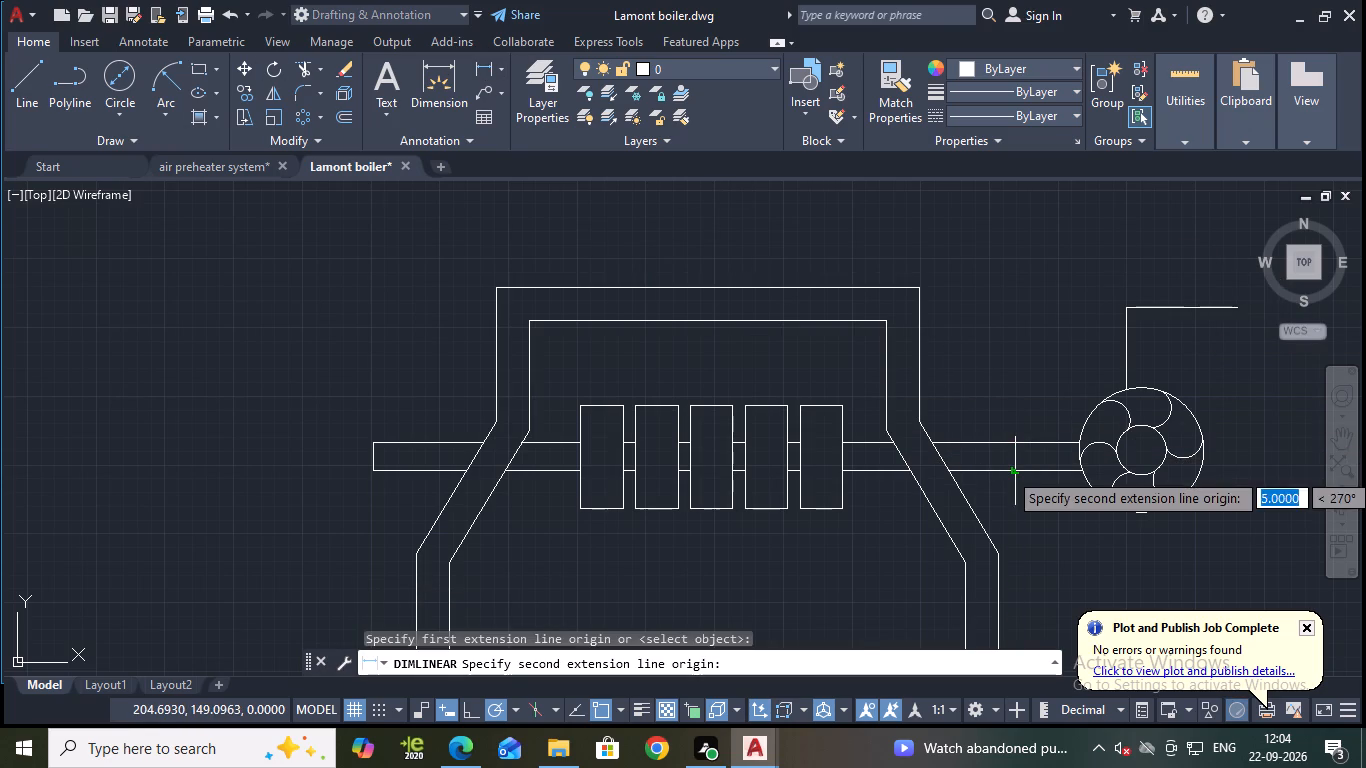
left_click(1015, 471)
scroll(1027, 463, "up", 6)
scroll(1027, 463, "down", 4)
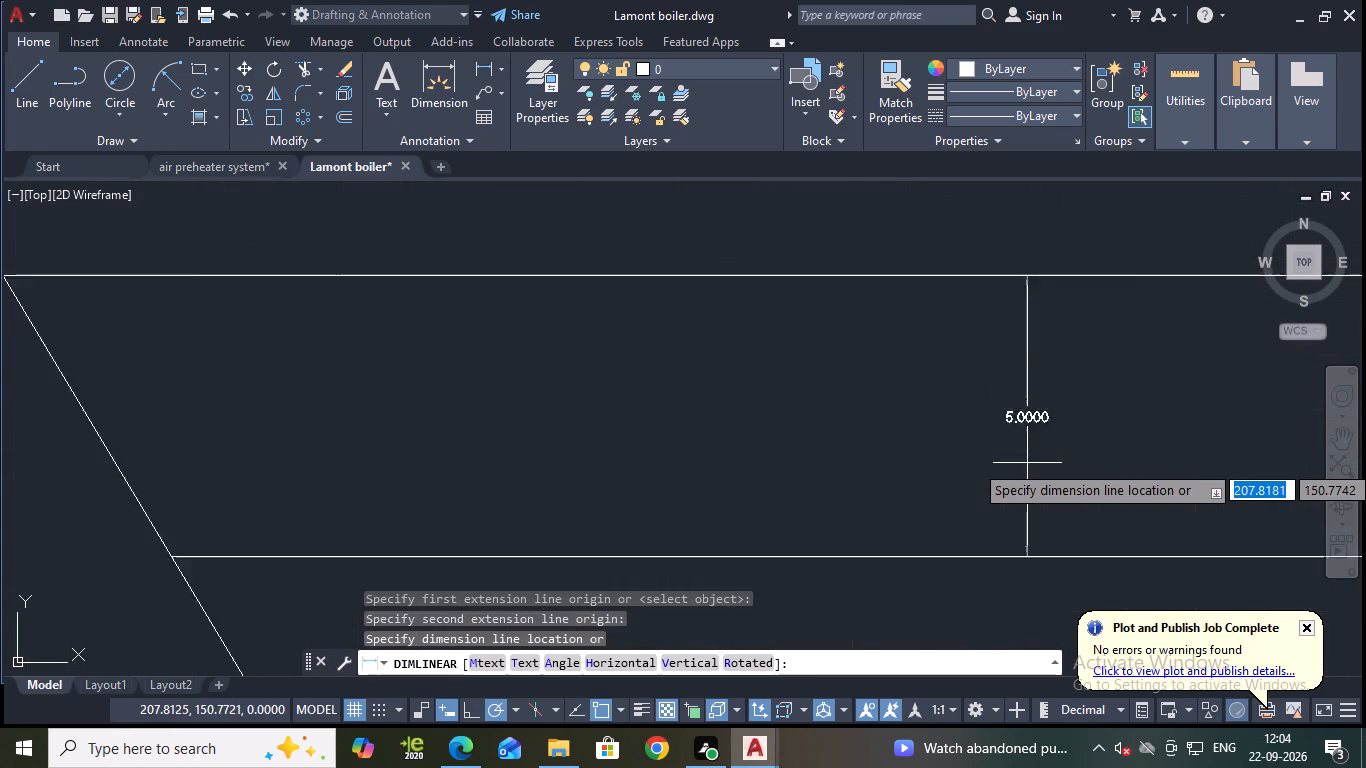
scroll(1027, 463, "down", 1)
key("Escape")
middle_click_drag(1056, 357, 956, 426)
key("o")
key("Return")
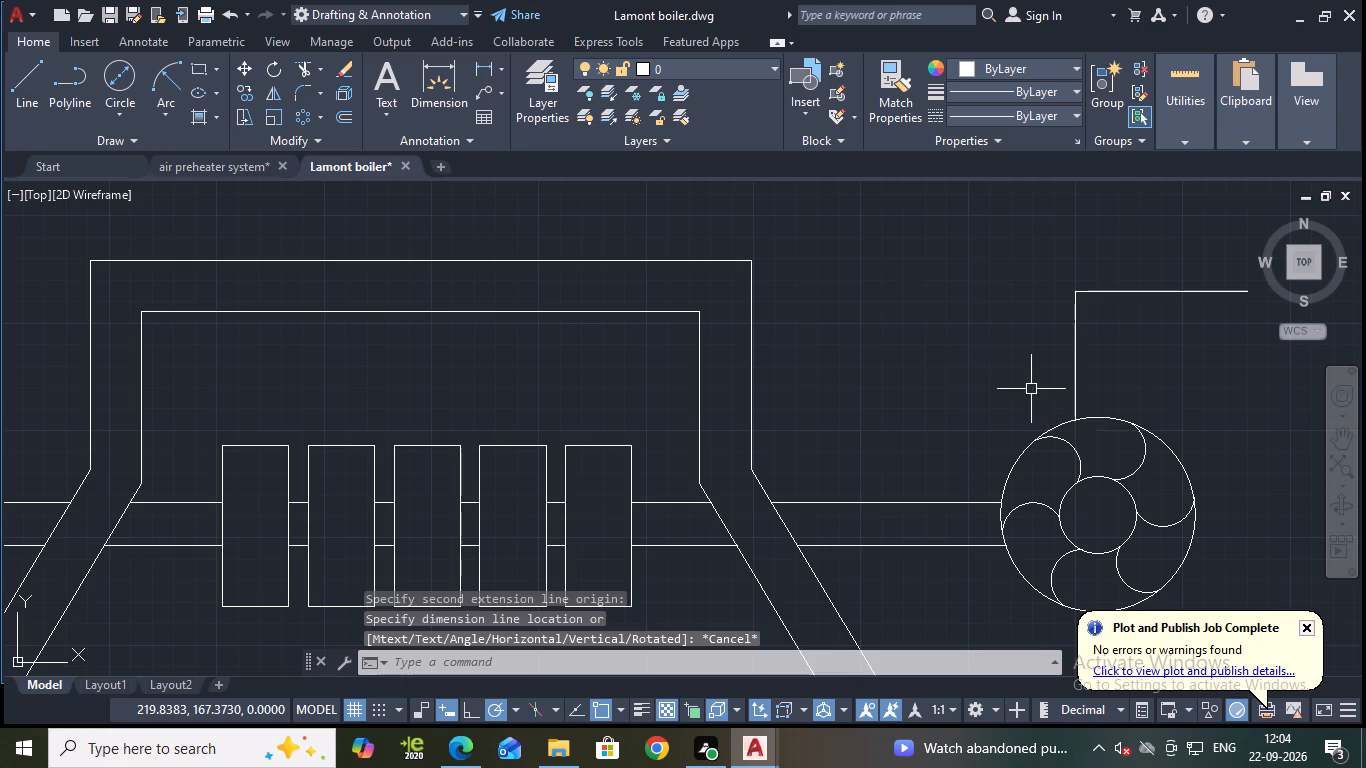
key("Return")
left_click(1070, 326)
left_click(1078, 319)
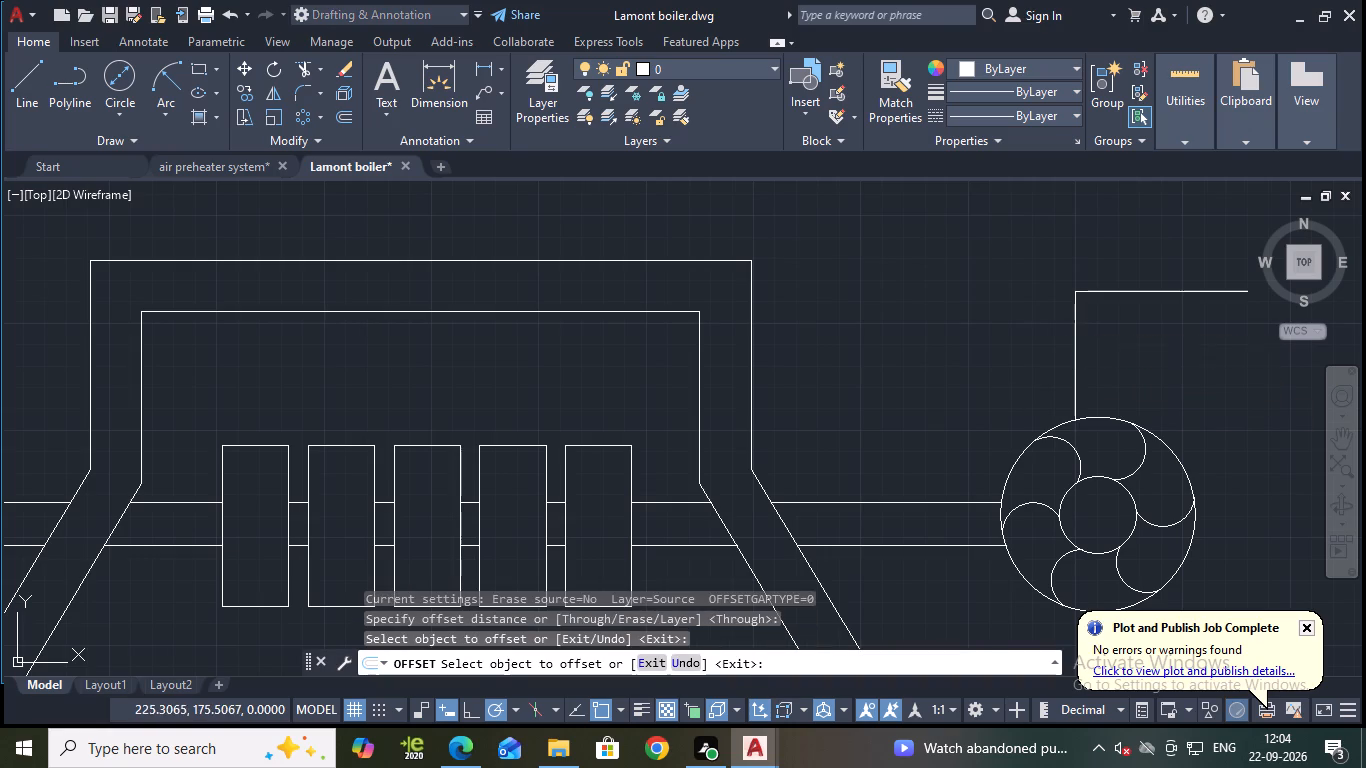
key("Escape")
Join the vertical and horizontal lines above the bladed wheel into one polyline.
left_click(1117, 291)
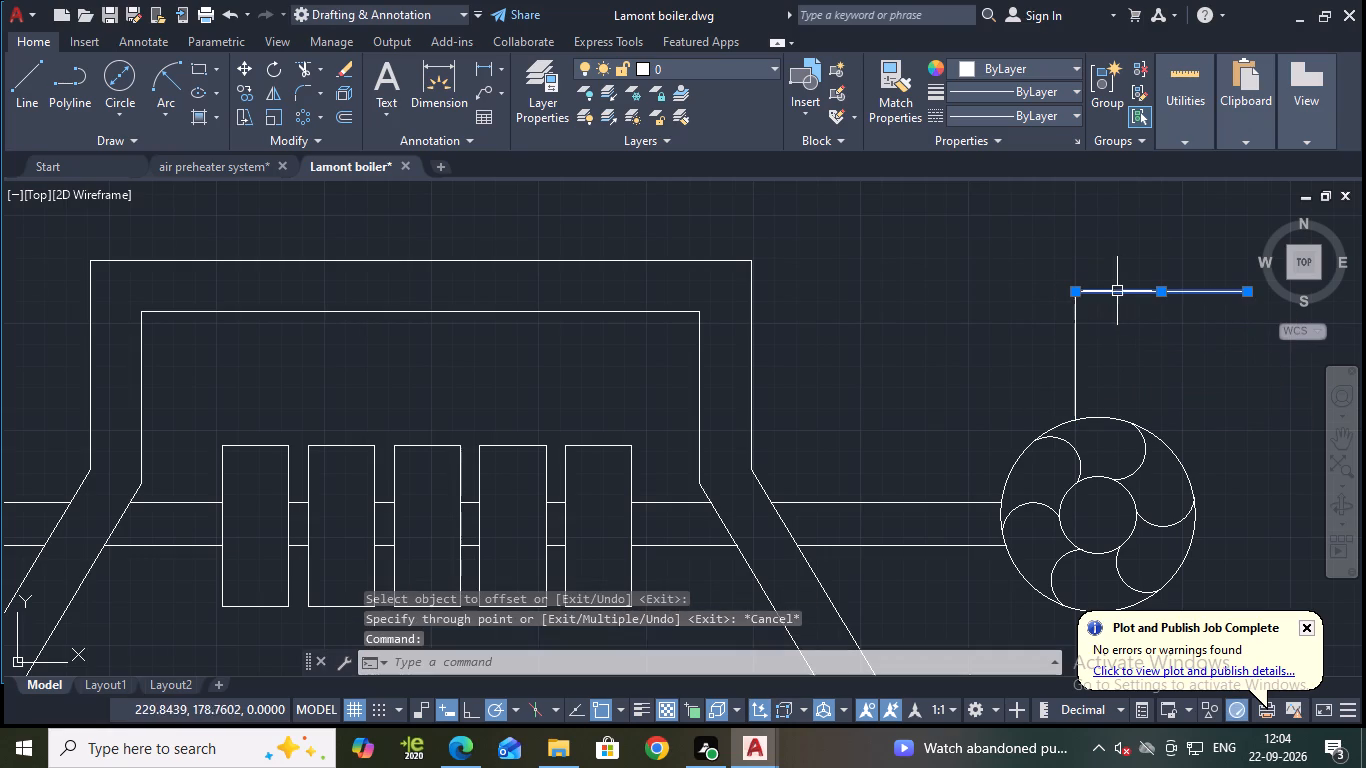
left_click(1076, 328)
key("j")
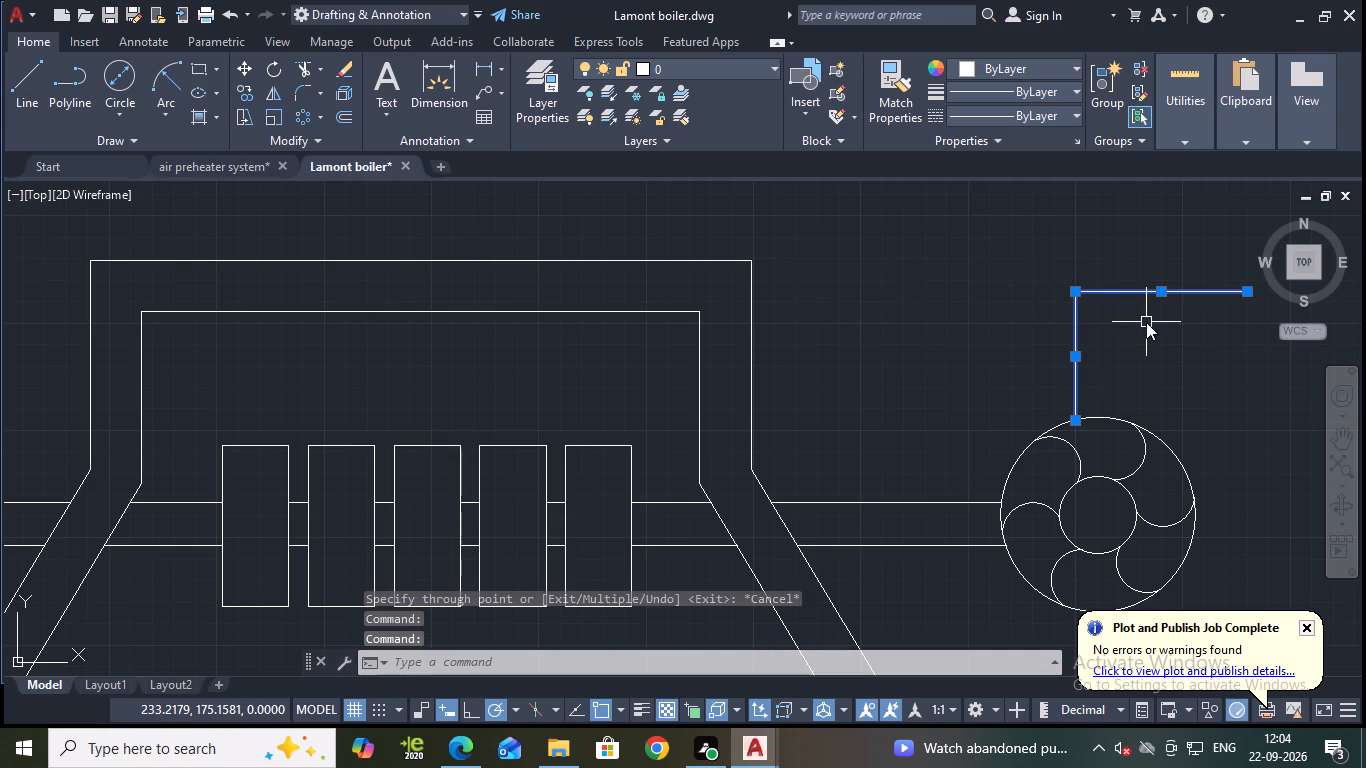
key("Return")
Offset the joined outlet polyline 5 units toward its inner side to form a double-line duct above the wheel.
left_click(1109, 290)
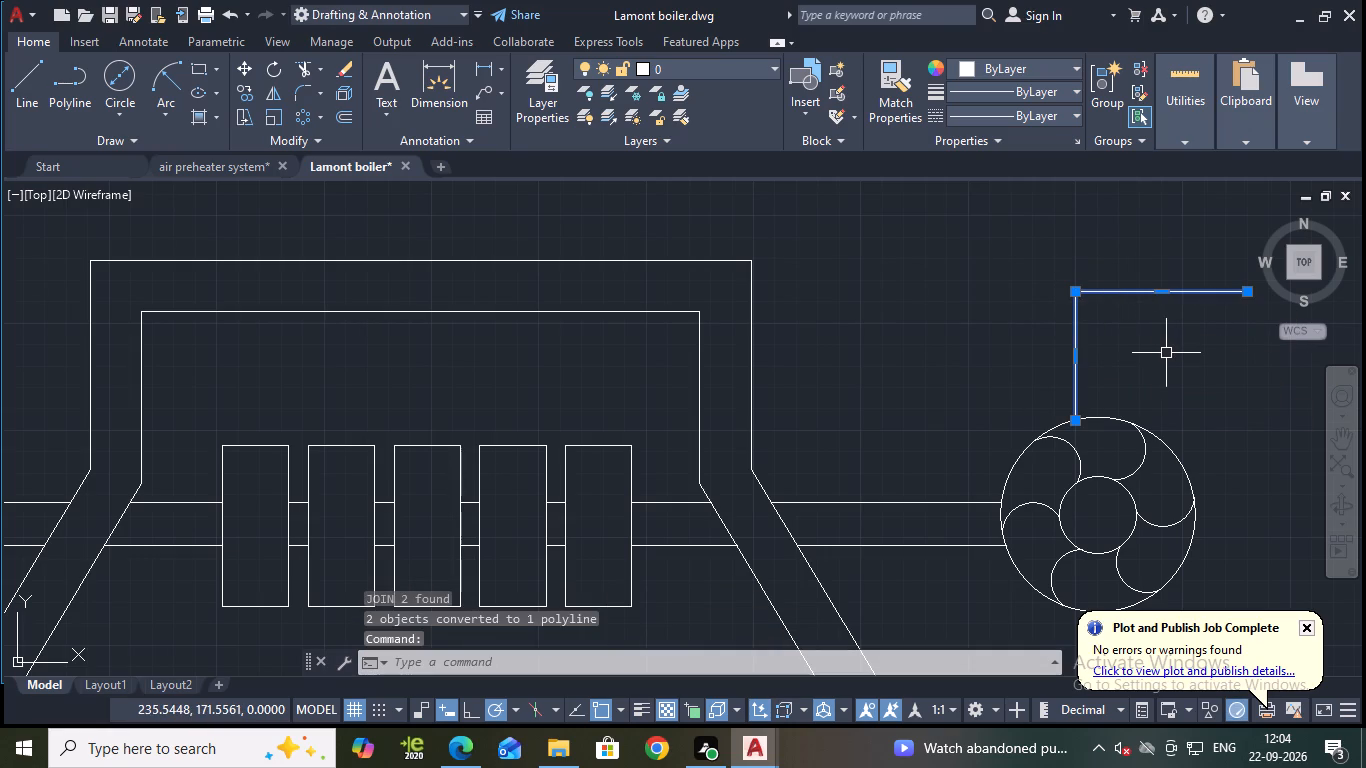
key("o")
key("Return")
key("Return")
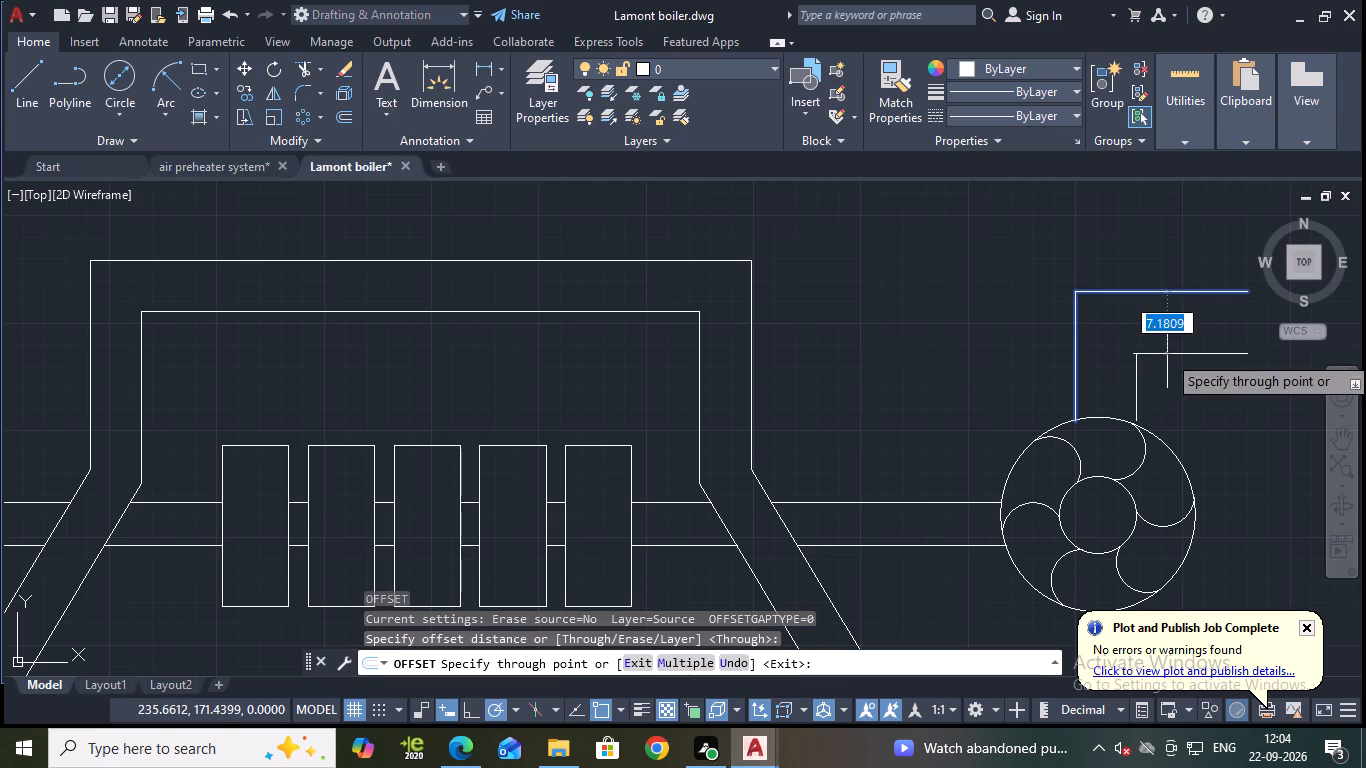
key("5")
key("Return")
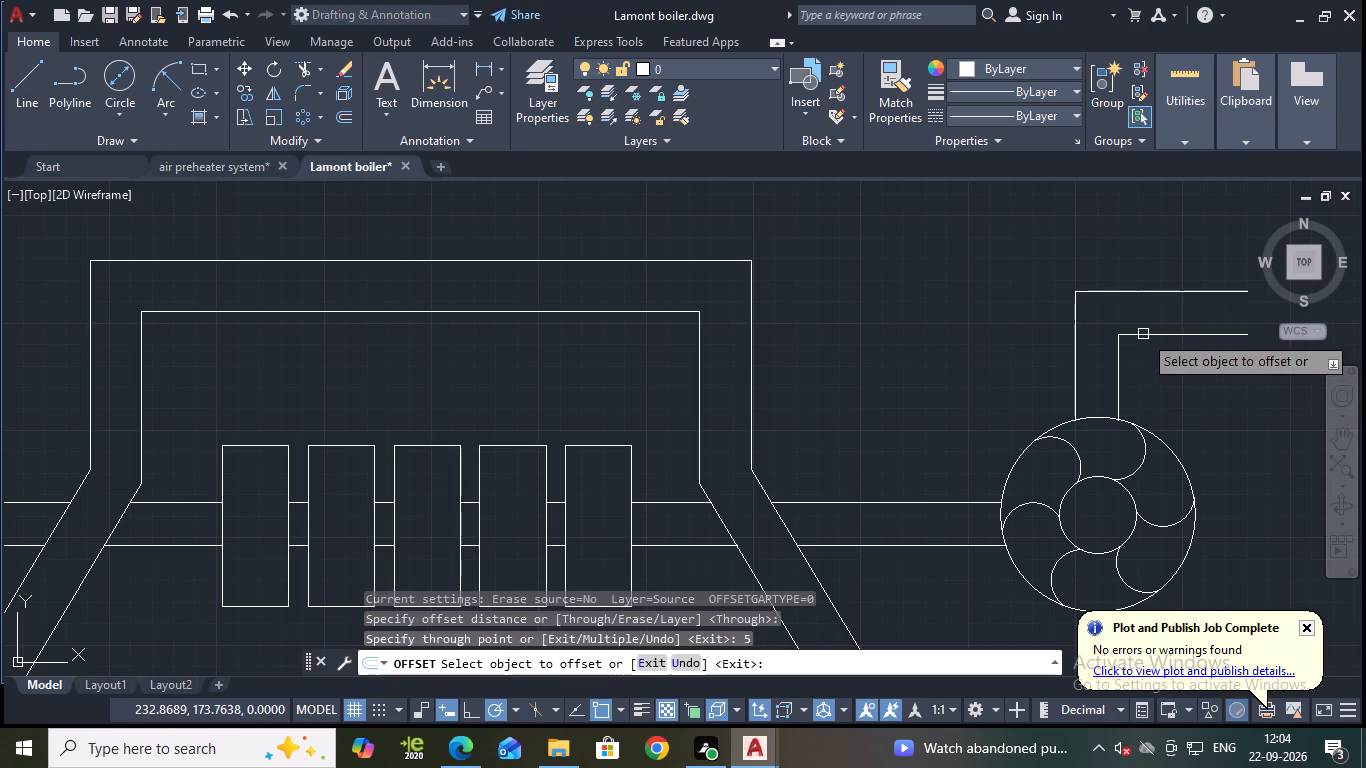
Save the Lamont boiler drawing.
scroll(1204, 374, "down", 2)
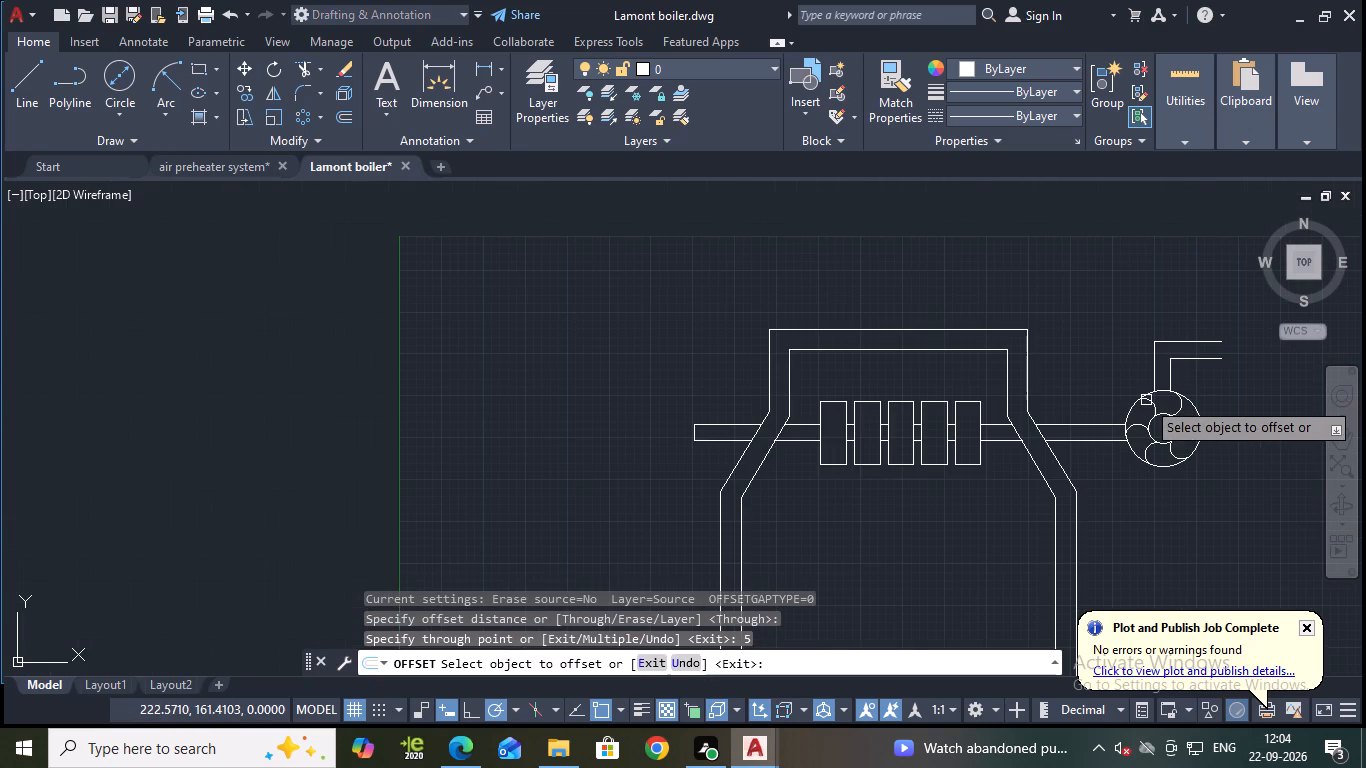
key("ctrl+s")
Close the open horizontal end of the wheel's outlet duct with a short vertical line.
middle_click_drag(1128, 327, 980, 366)
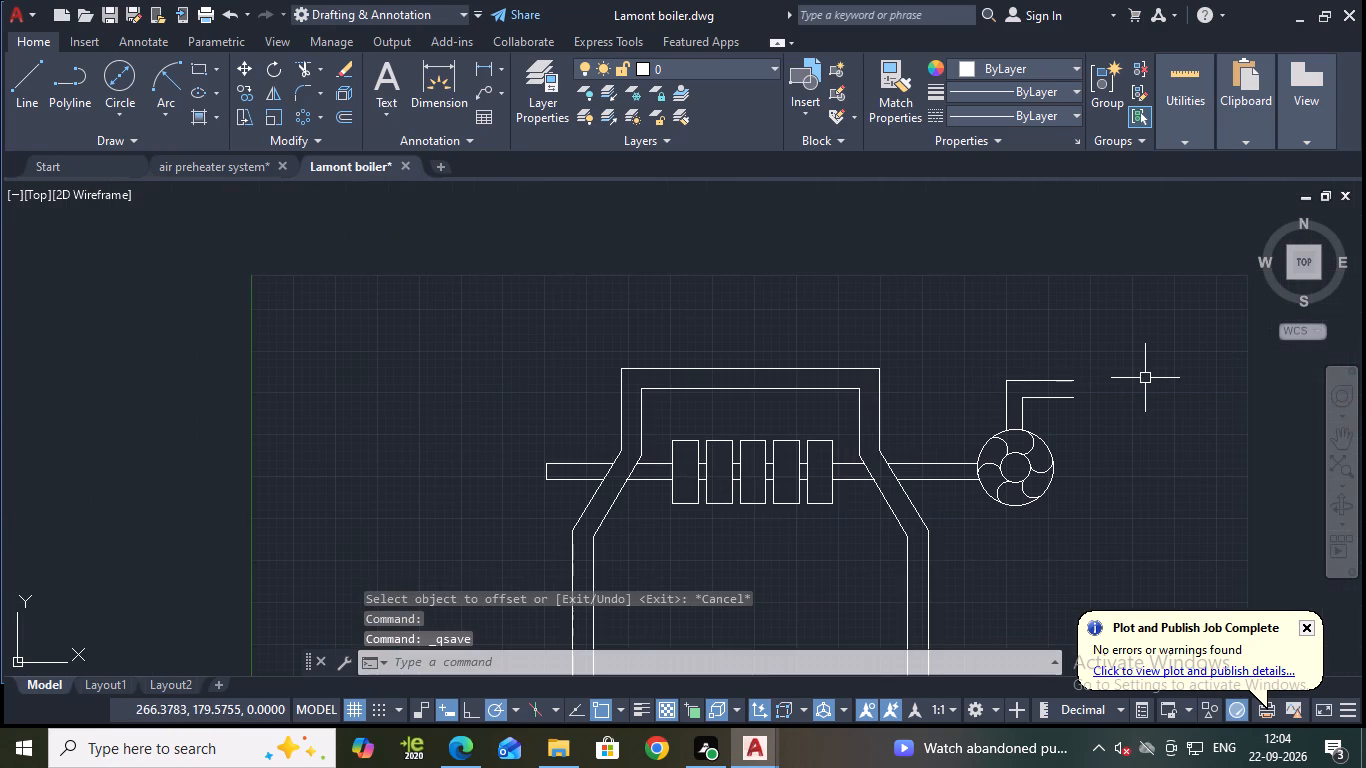
key("l")
key("Return")
scroll(1050, 382, "up", 3)
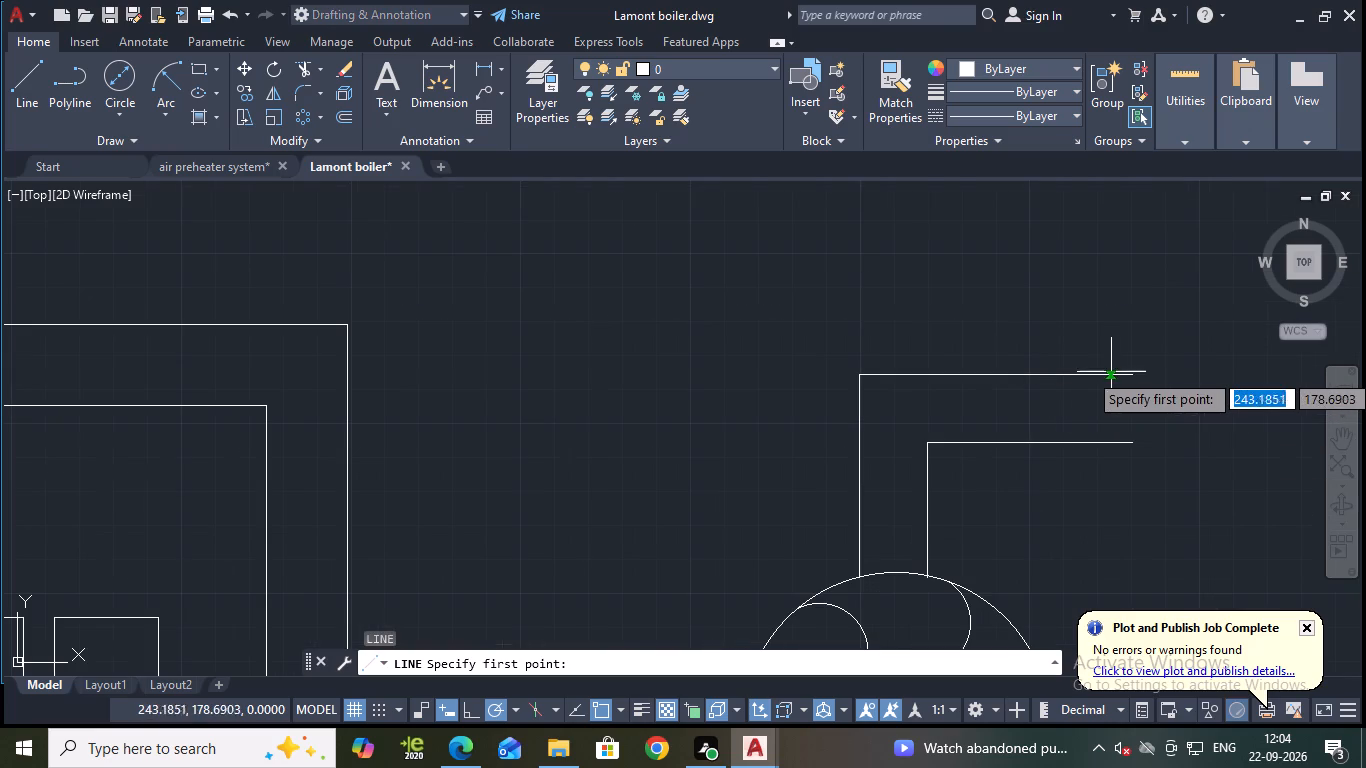
left_click(1129, 372)
left_click(1130, 446)
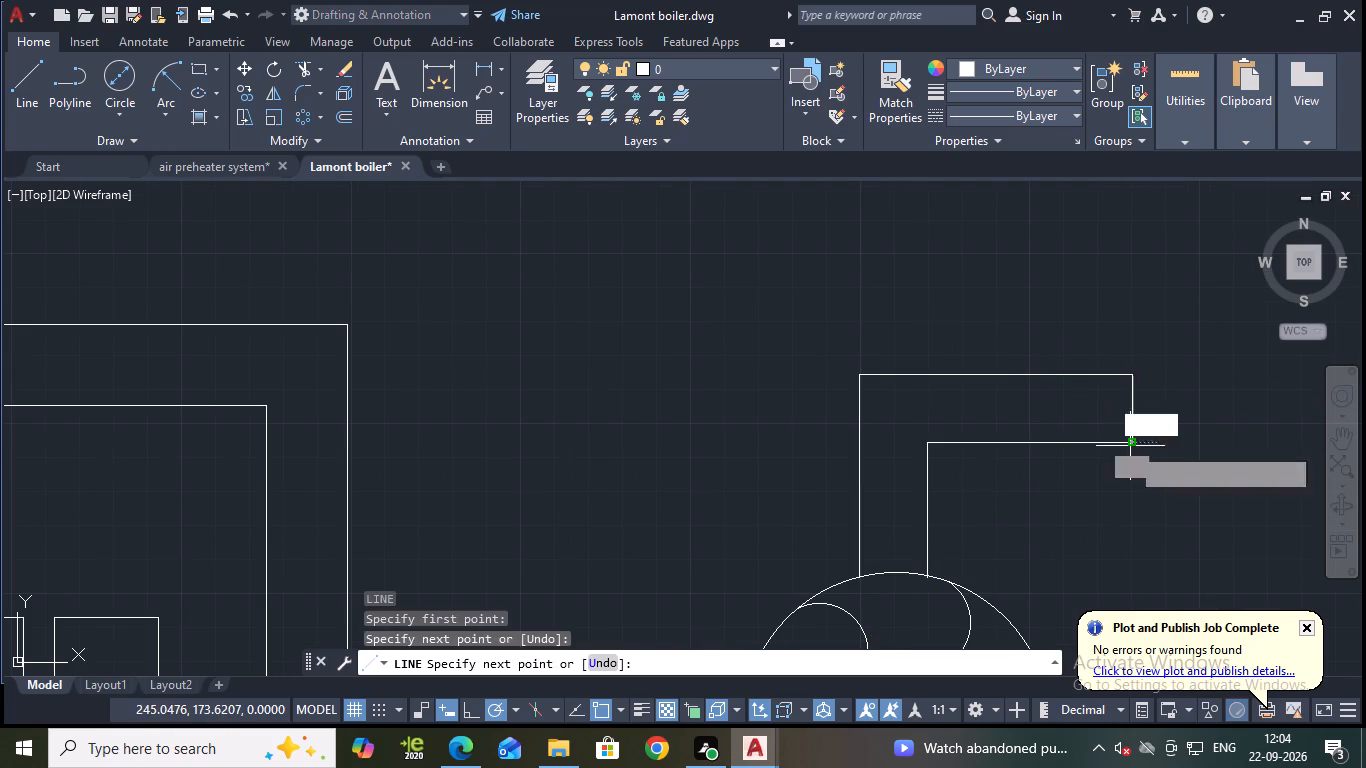
key("Escape")
Start a coil inside the boiler below the five rectangles with a horizontal line about 71 units long, drawn rightward.
scroll(994, 400, "down", 2)
middle_click_drag(900, 348, 1001, 244)
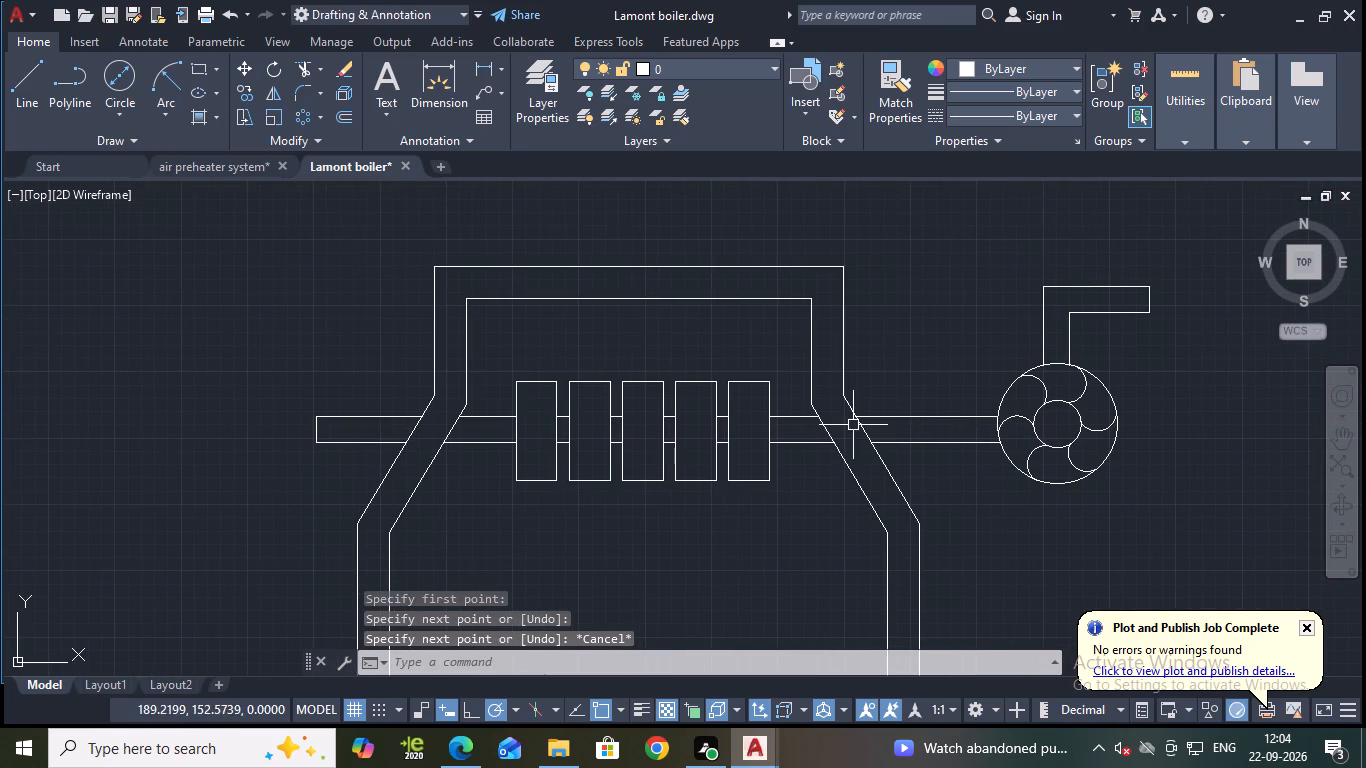
middle_click_drag(966, 493, 1001, 328)
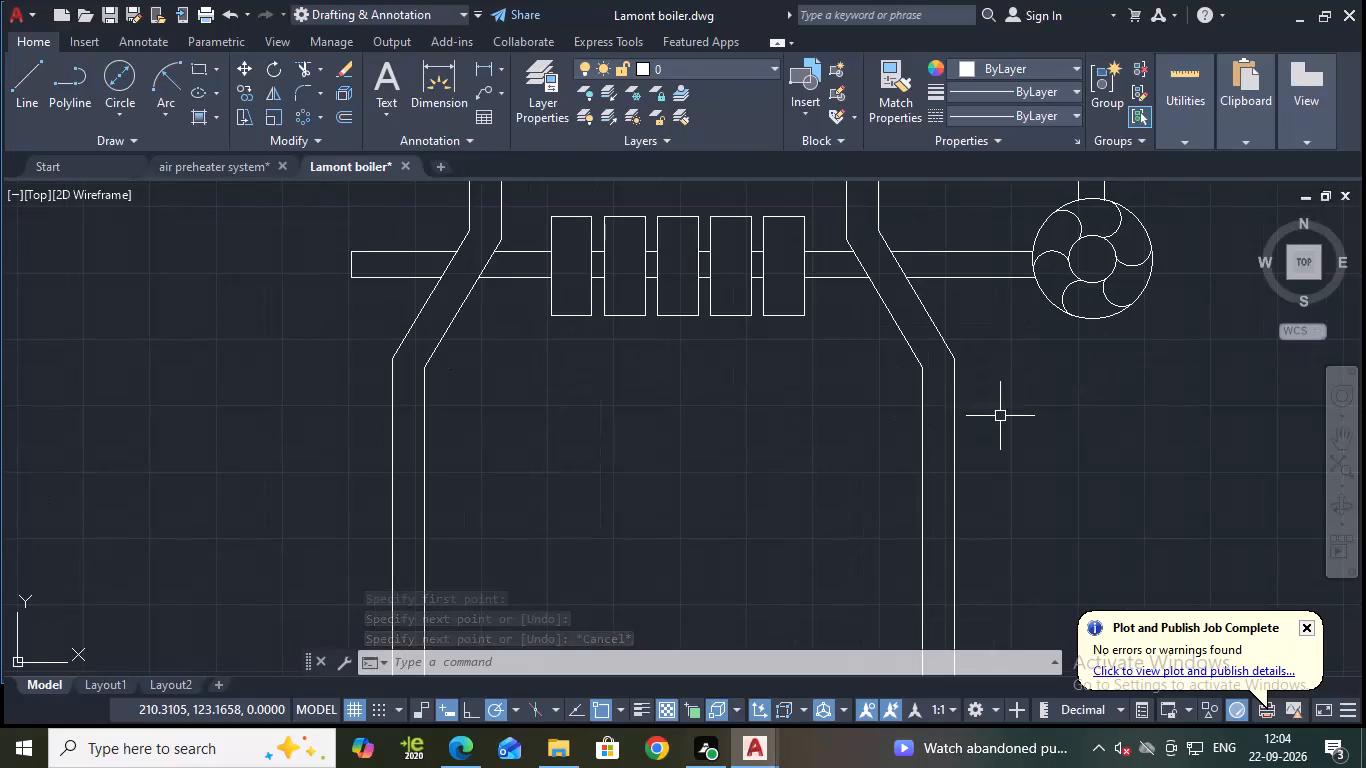
scroll(1000, 416, "down", 1)
middle_click_drag(1030, 417, 992, 399)
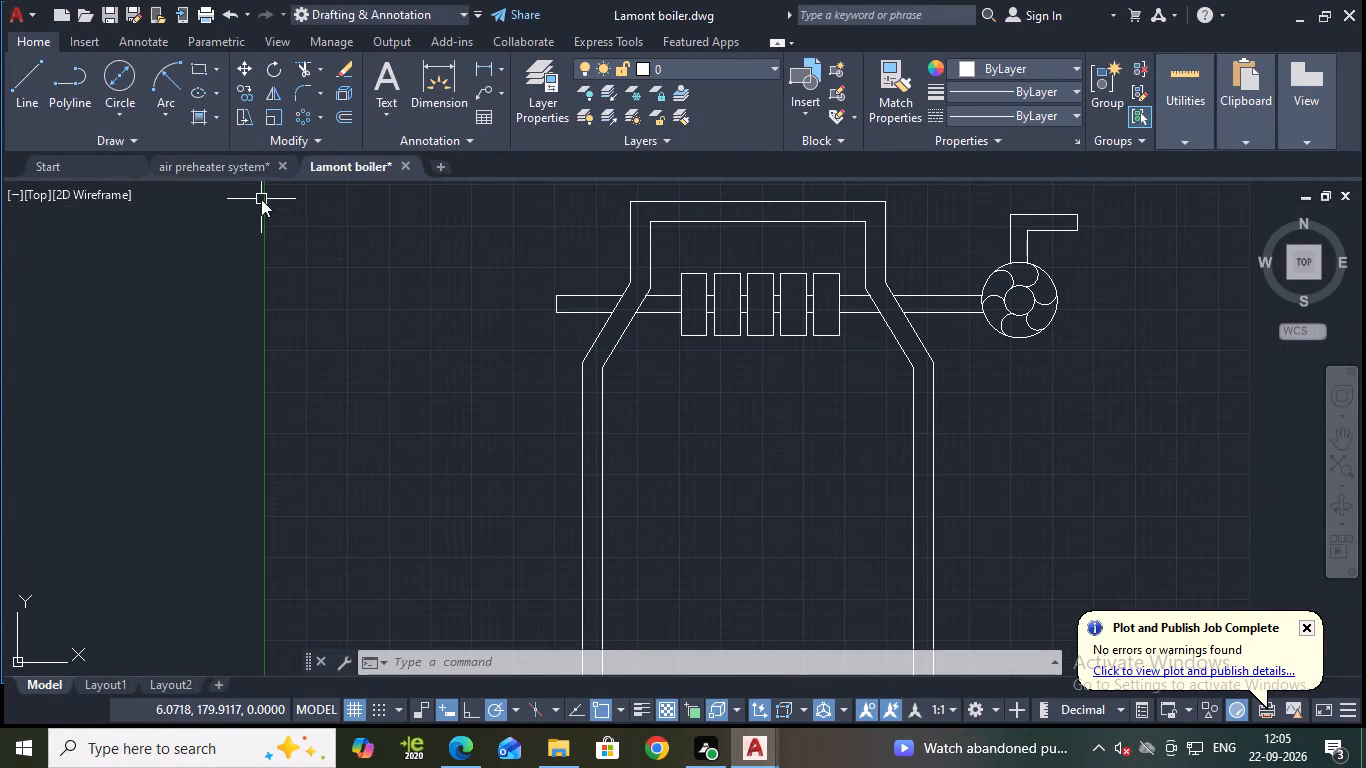
left_click(18, 68)
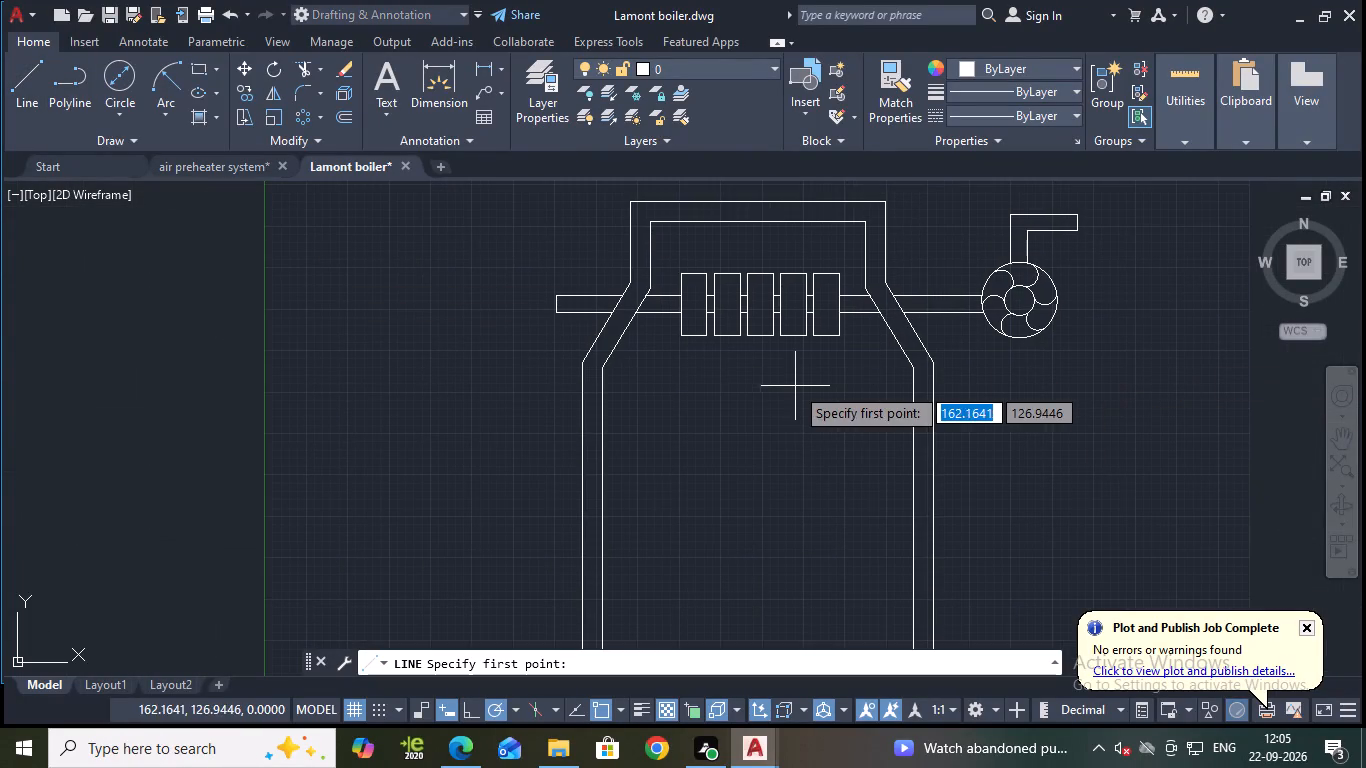
left_click(626, 412)
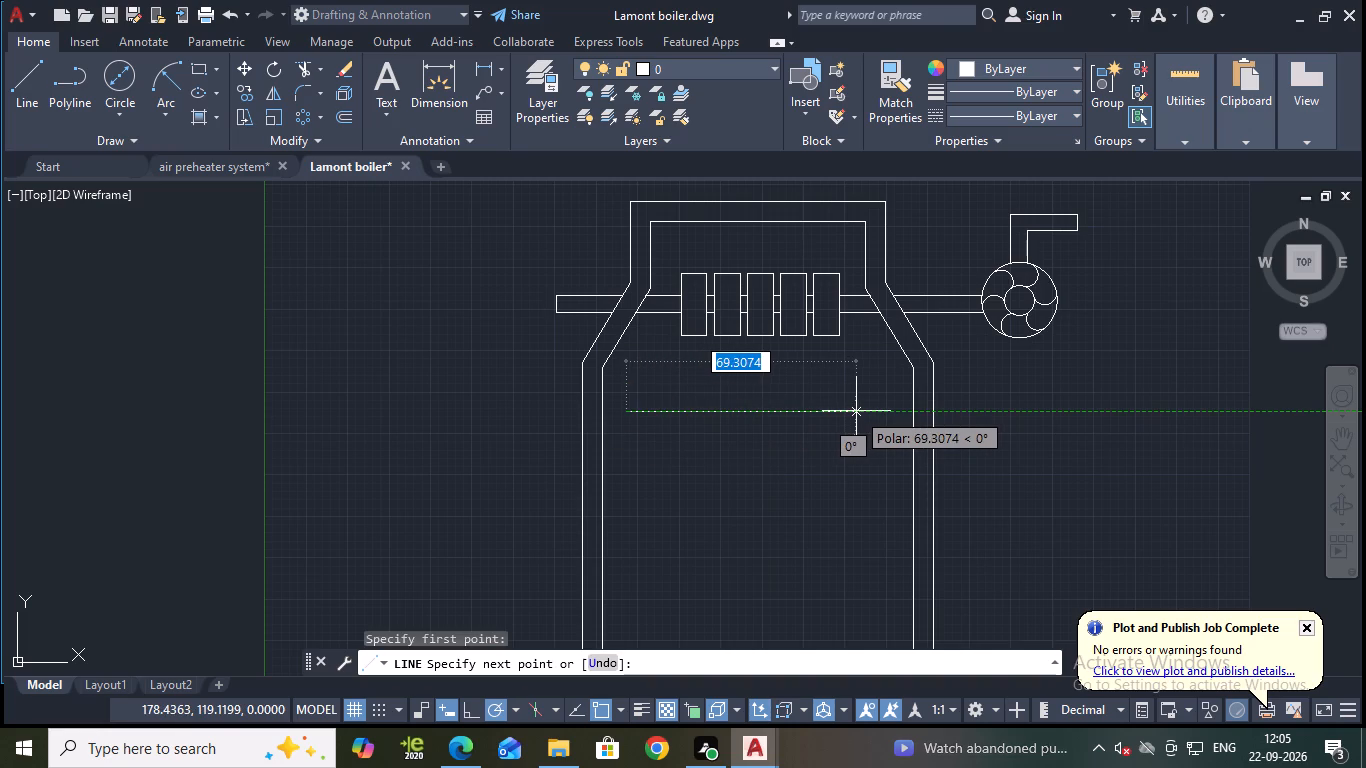
left_click(863, 411)
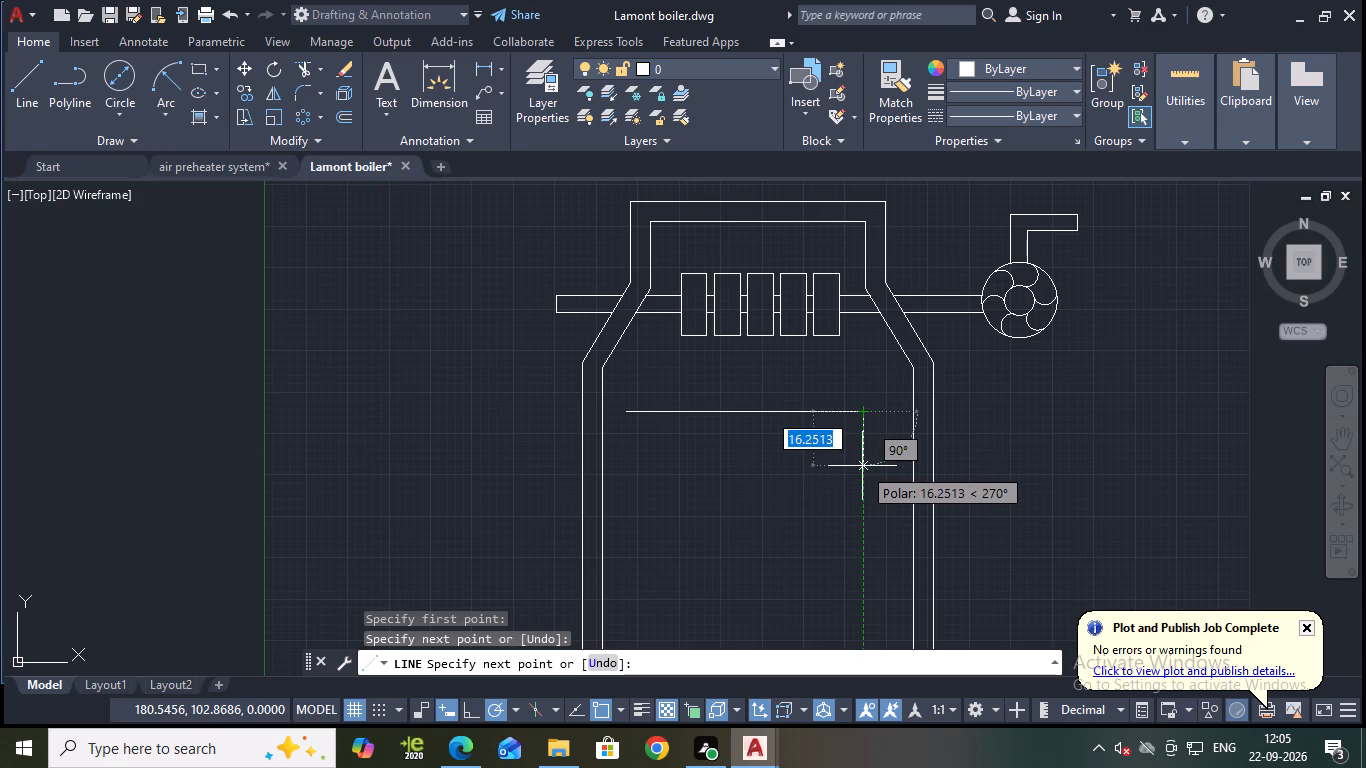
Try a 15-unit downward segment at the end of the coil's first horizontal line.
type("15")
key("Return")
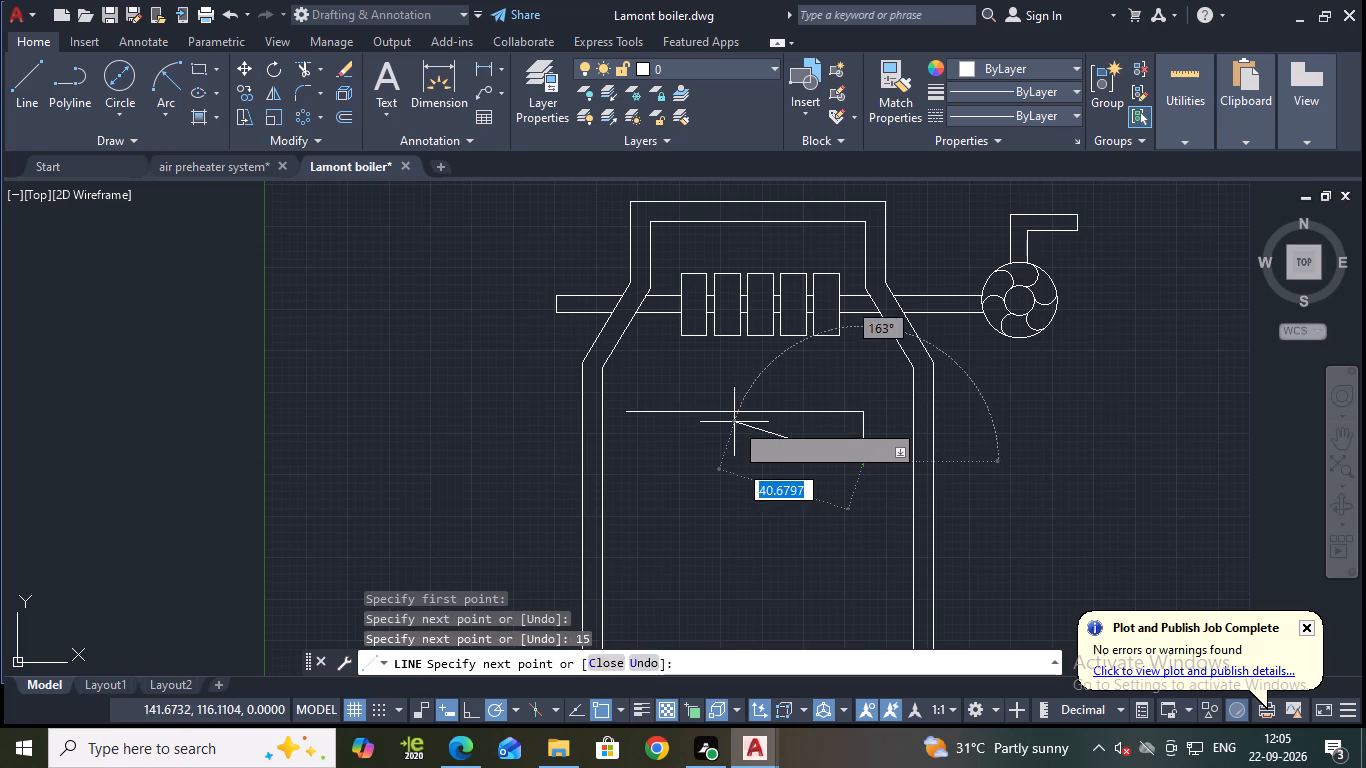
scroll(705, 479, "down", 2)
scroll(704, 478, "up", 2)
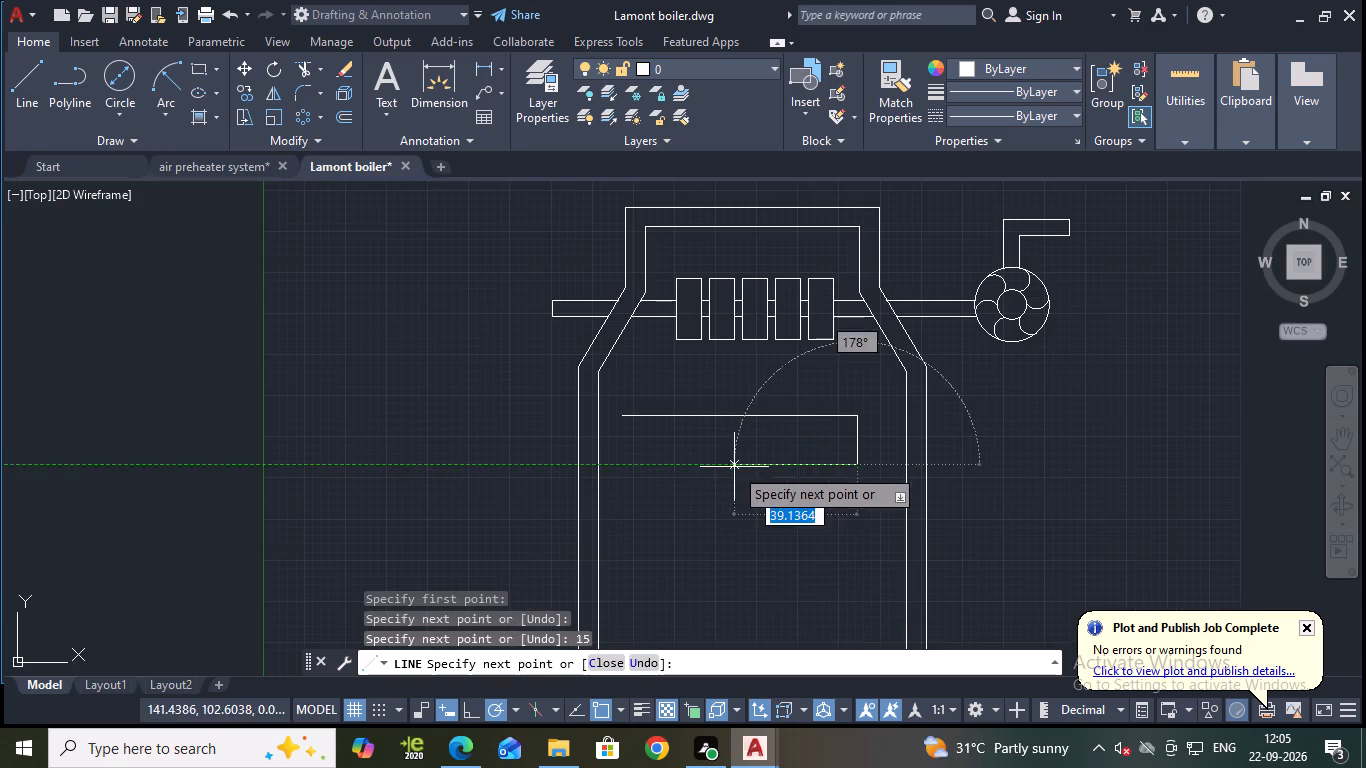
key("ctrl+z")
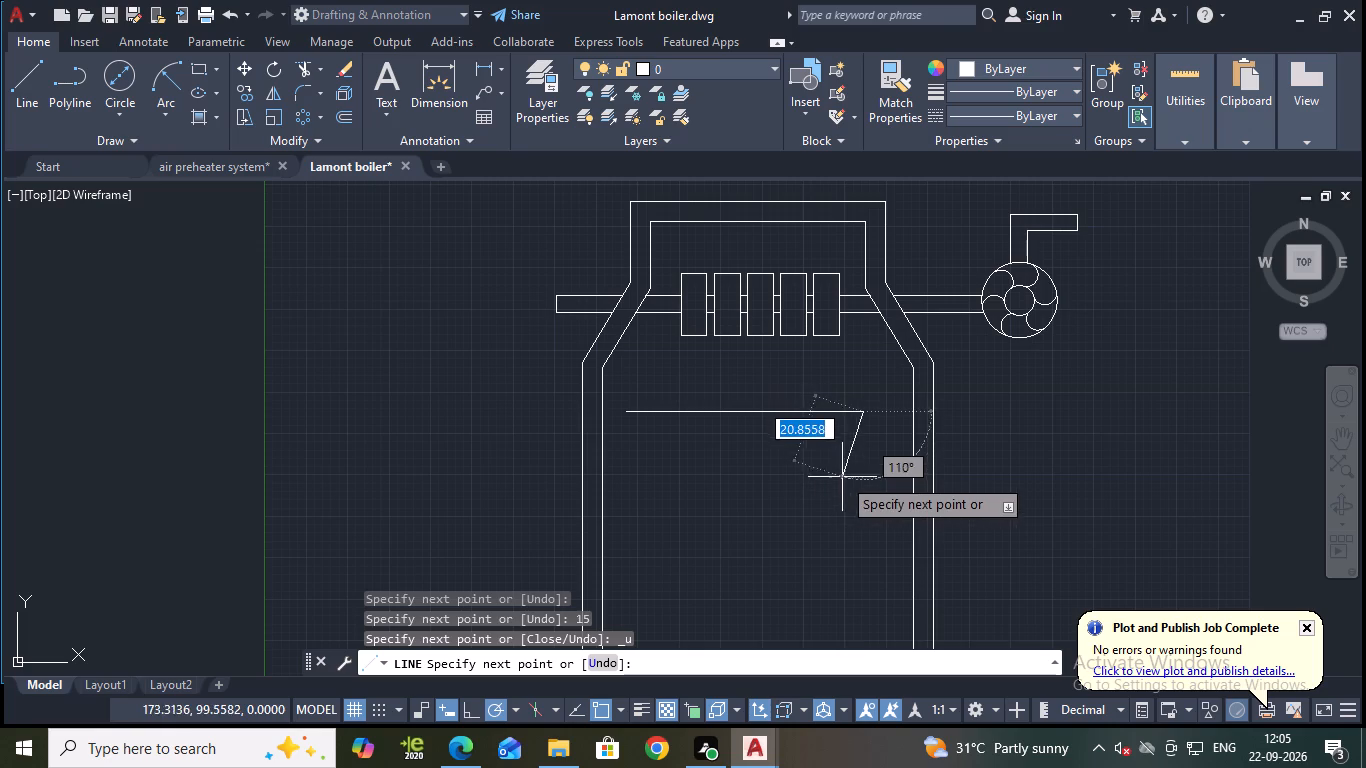
Continue the coil line 10 units down and 50 units left.
type("10")
key("Return")
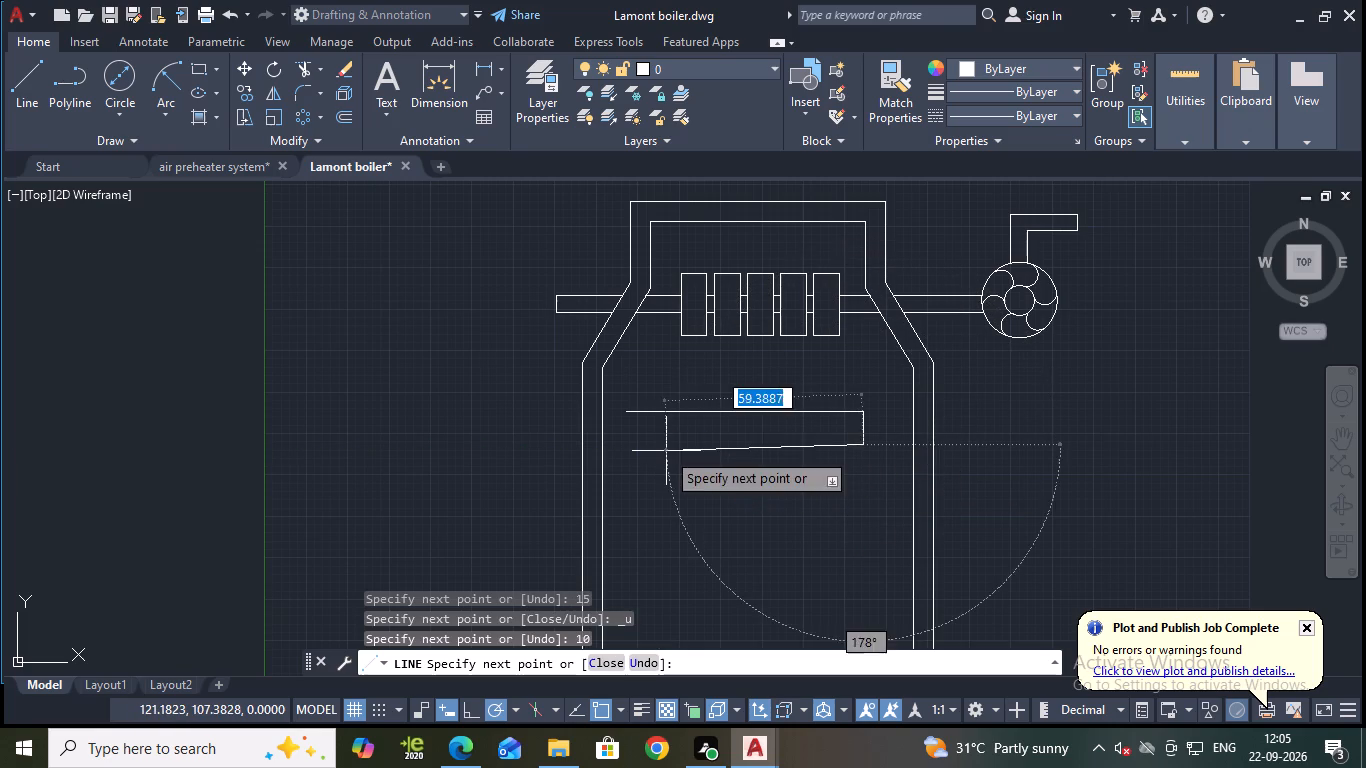
type("50")
key("Return")
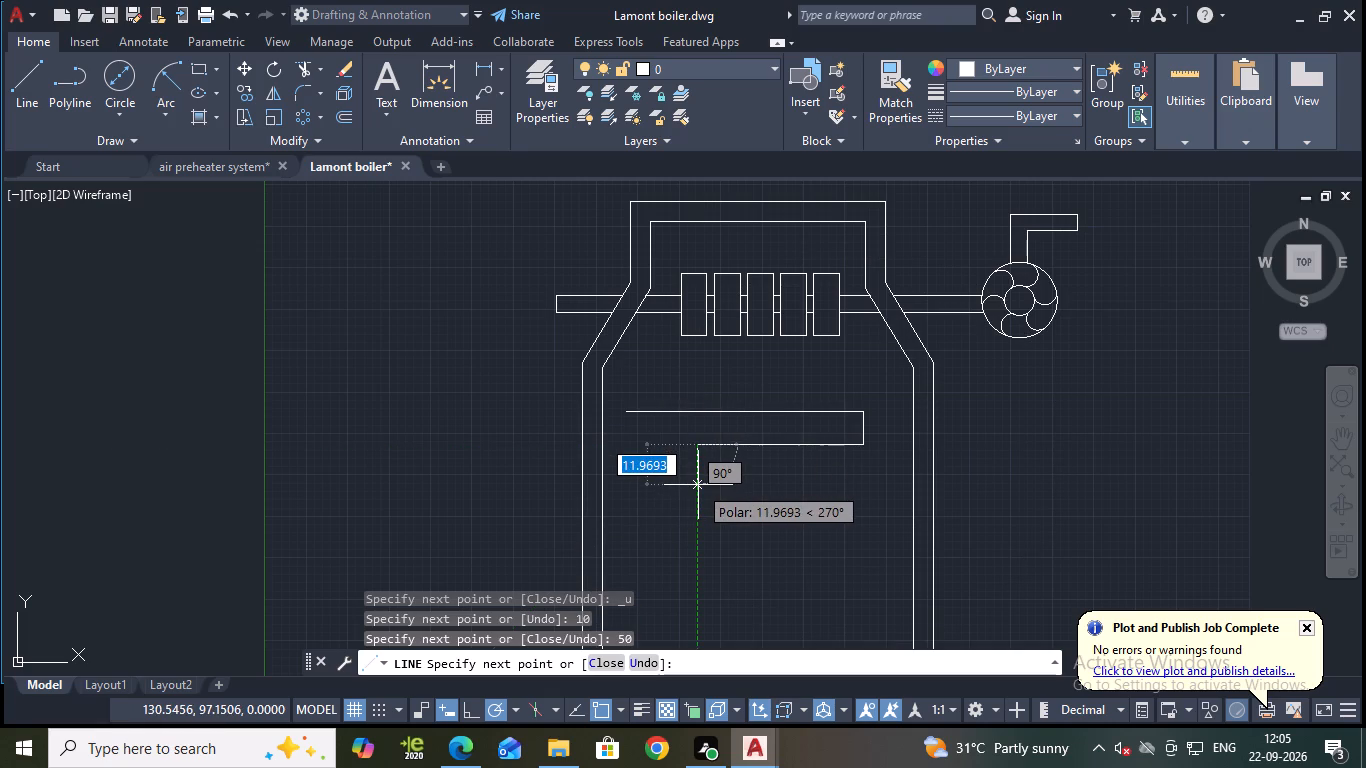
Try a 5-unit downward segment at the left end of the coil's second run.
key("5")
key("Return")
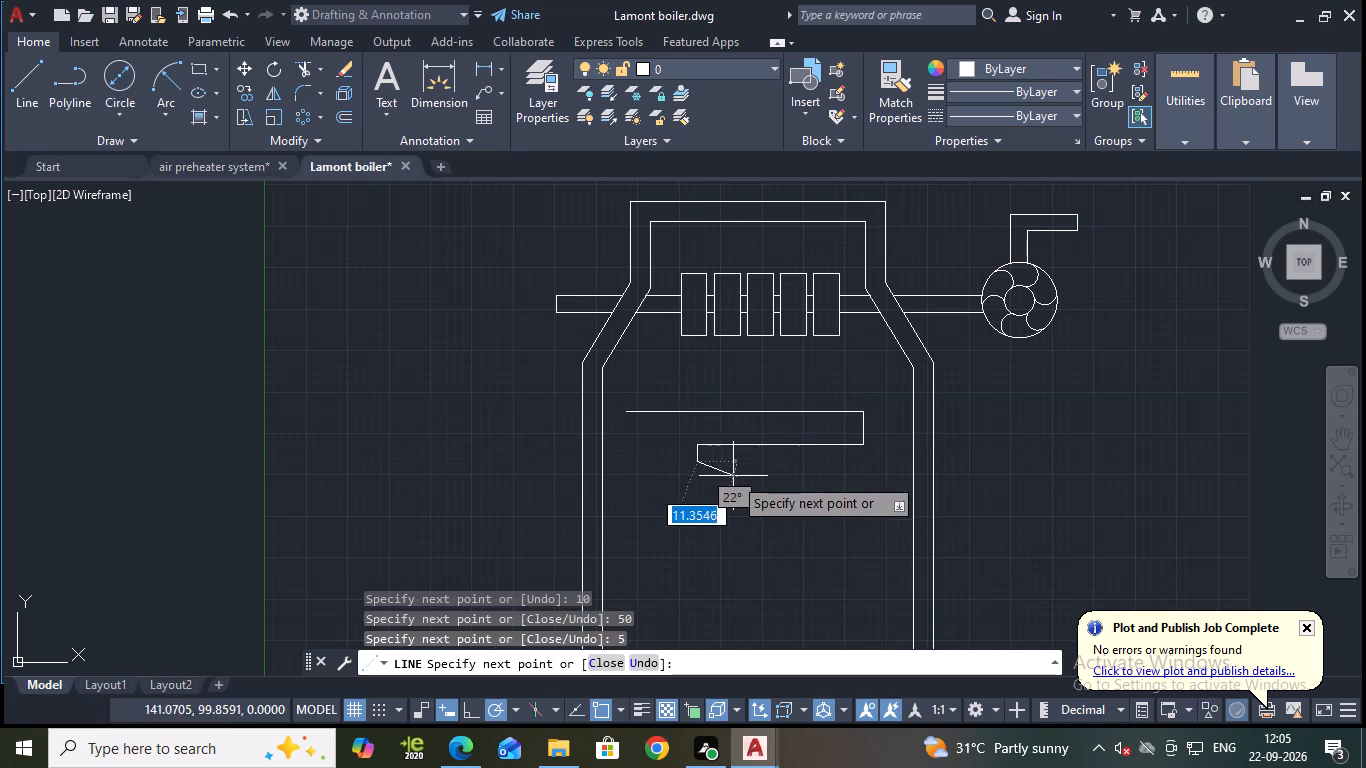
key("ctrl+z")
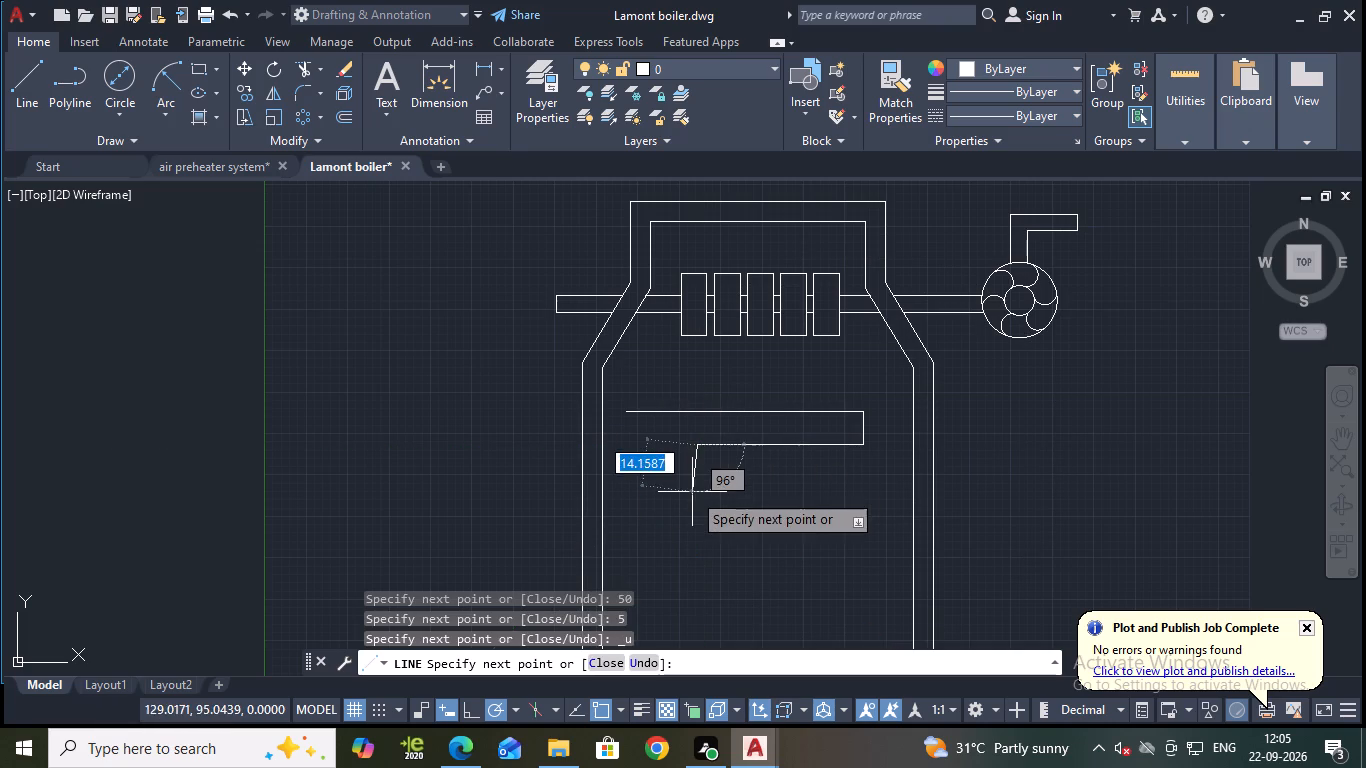
Continue the coil line 10 units down and 50 units right to form its third run.
type("10")
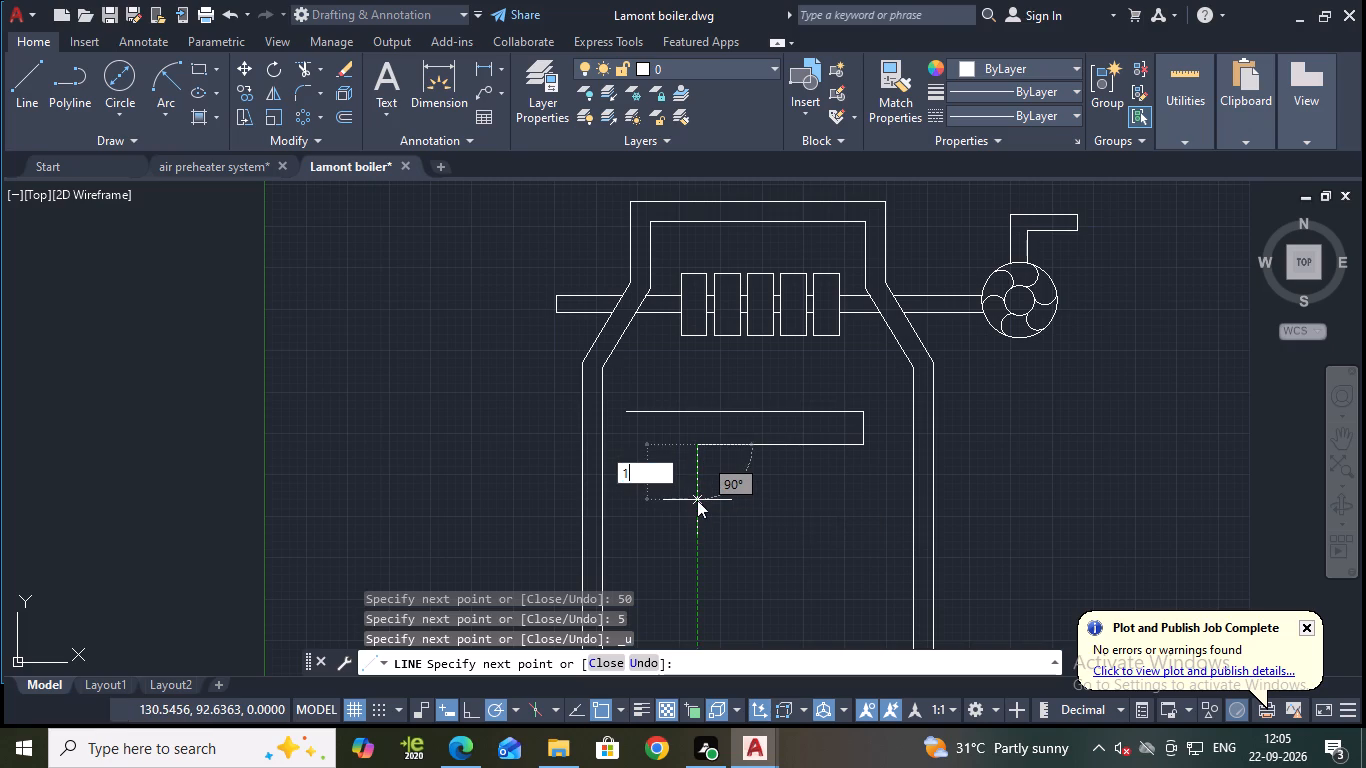
key("Return")
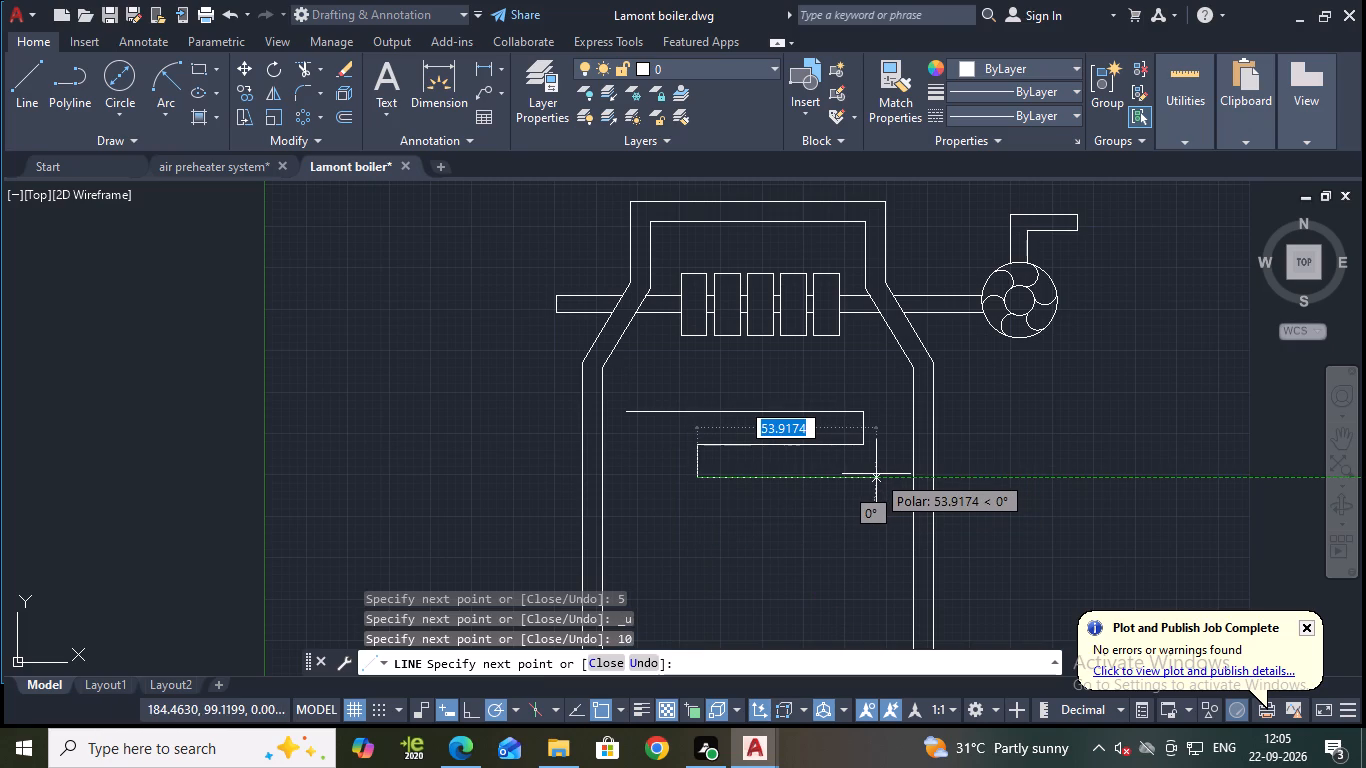
type("50")
key("Return")
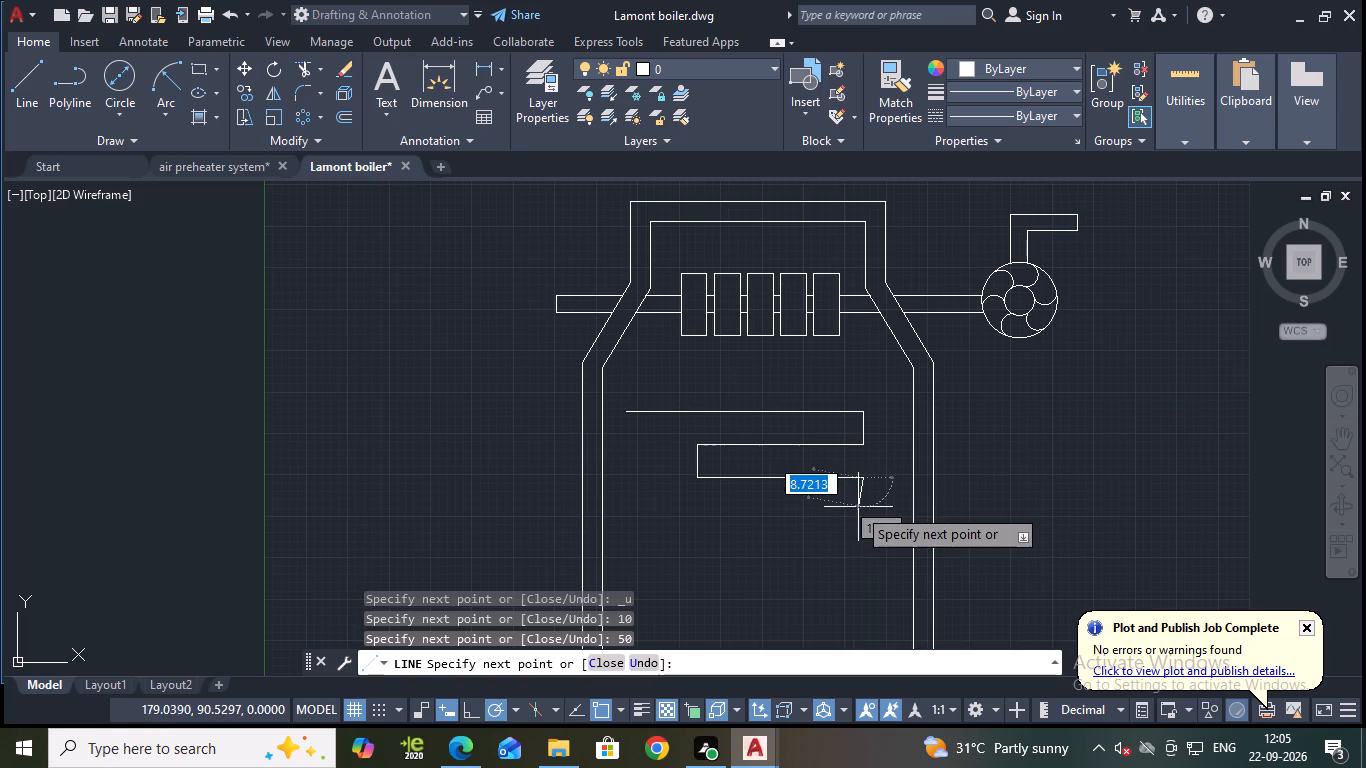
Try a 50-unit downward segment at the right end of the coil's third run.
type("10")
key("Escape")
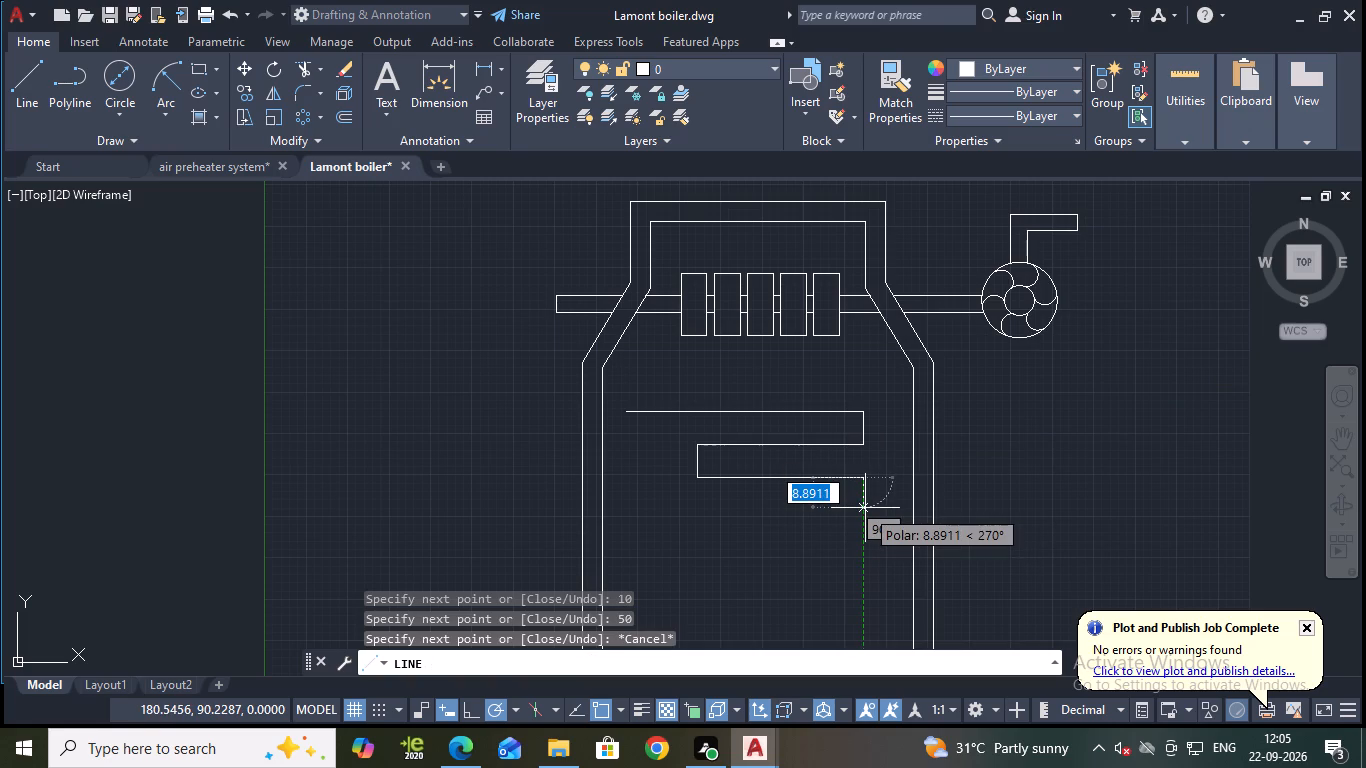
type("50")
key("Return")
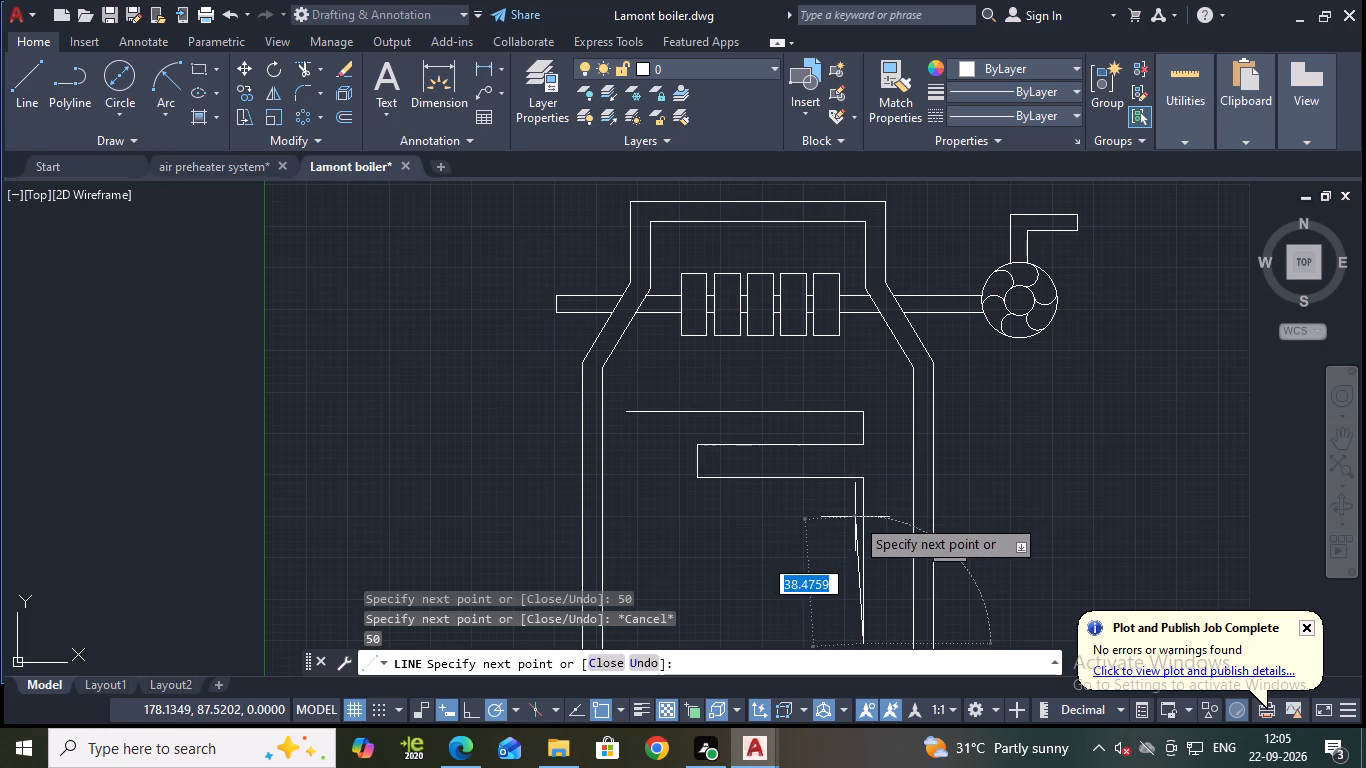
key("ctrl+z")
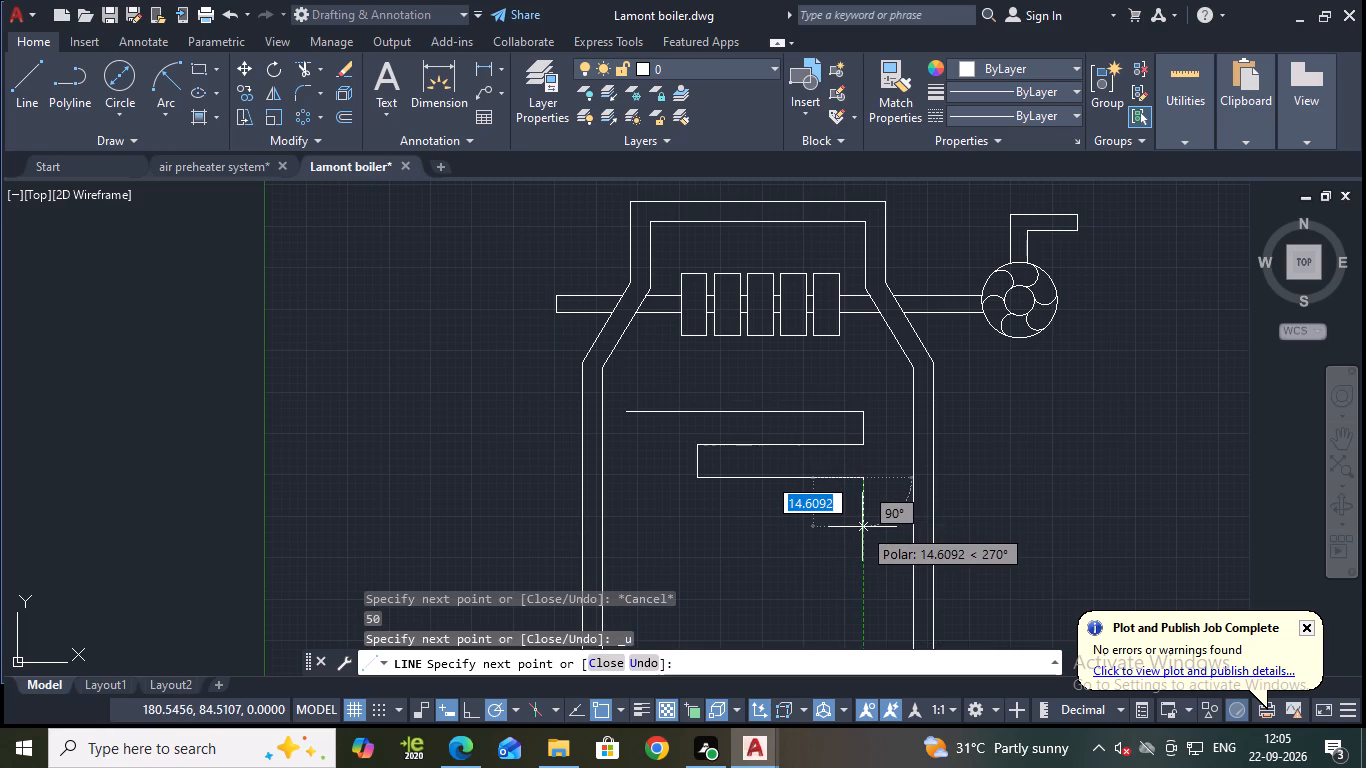
Finish the coil line with 10 units down and about 125 units left, extending beyond the boiler's left wall.
type("10")
key("Return")
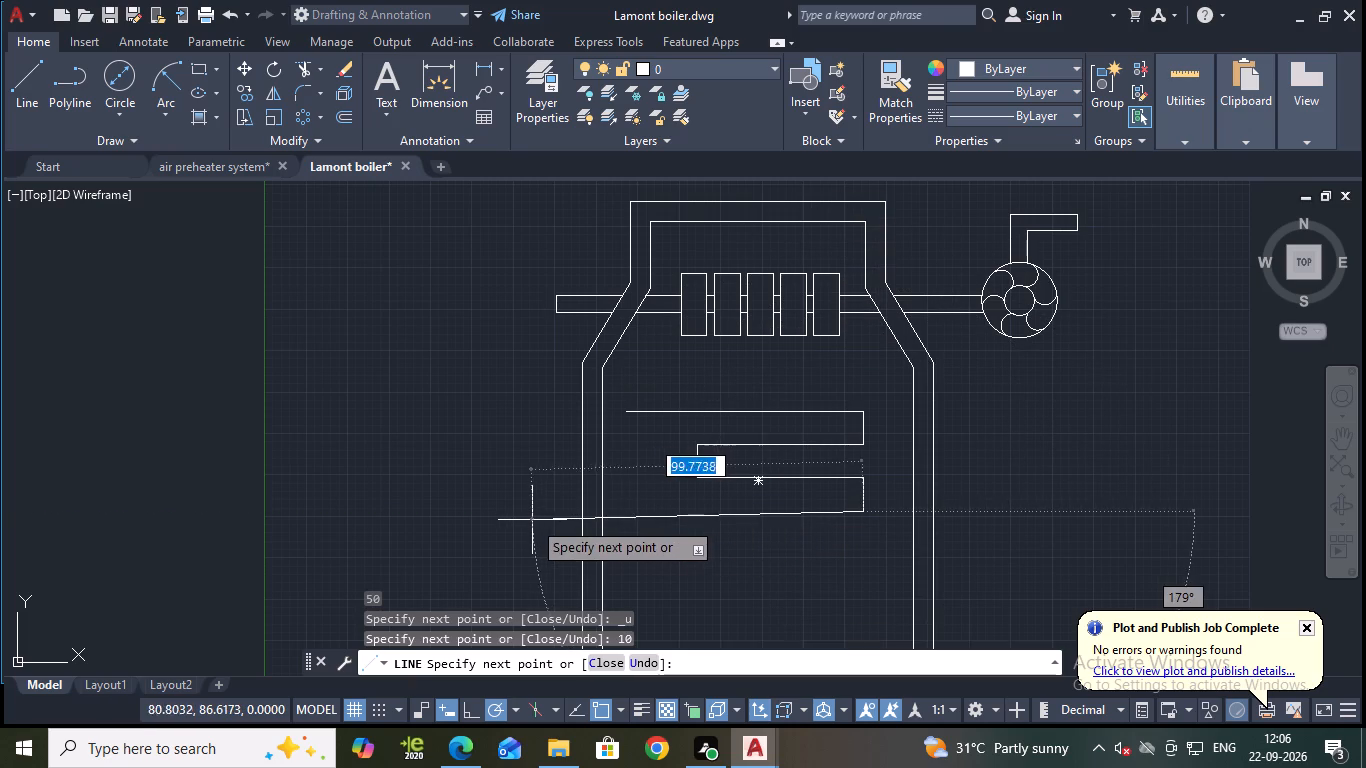
middle_click_drag(524, 512, 539, 446)
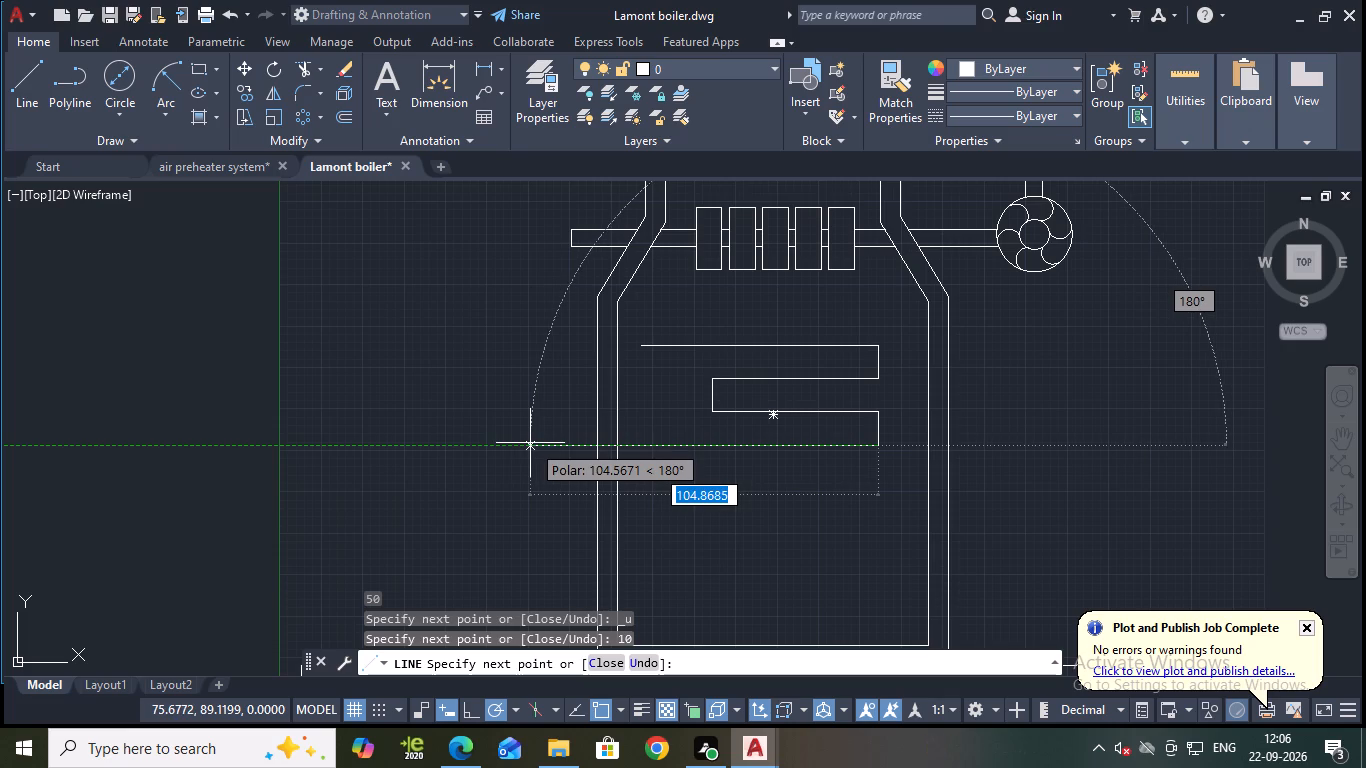
left_click(463, 444)
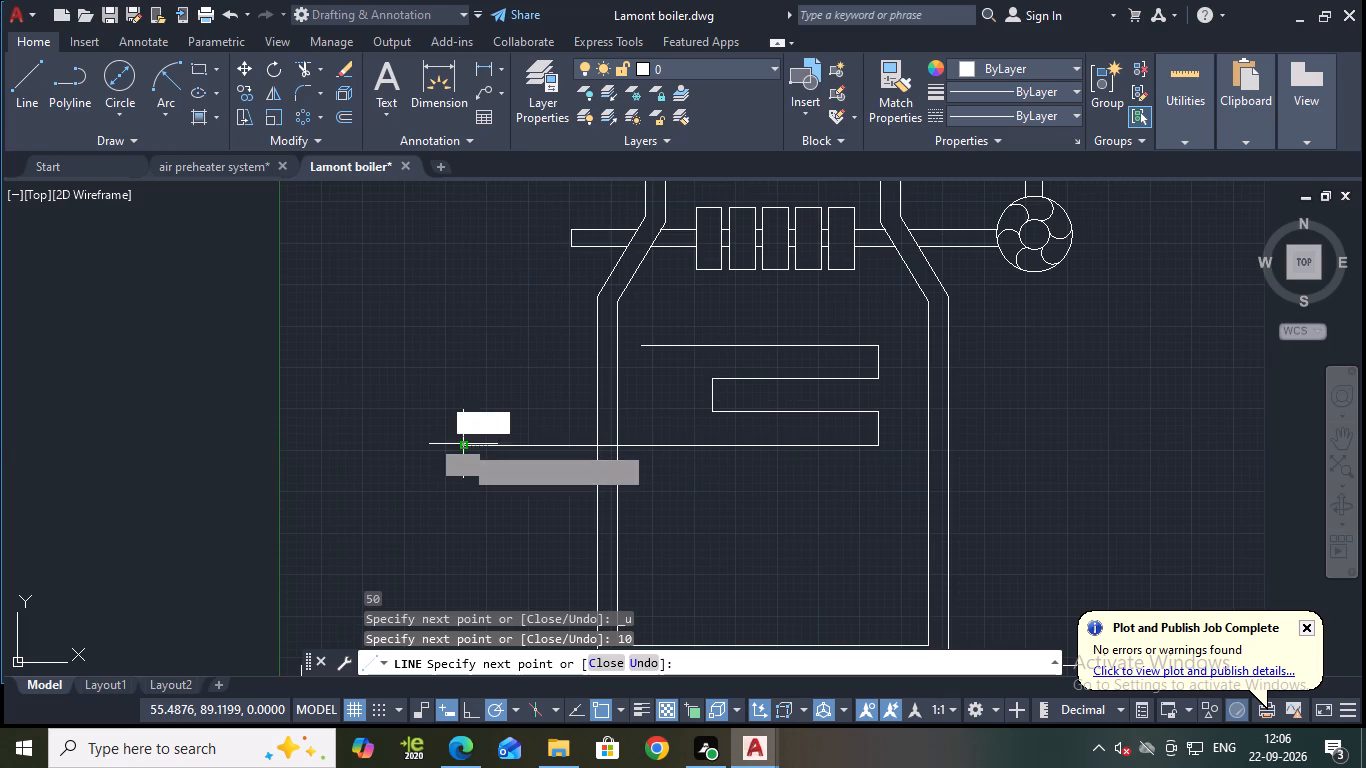
key("Escape")
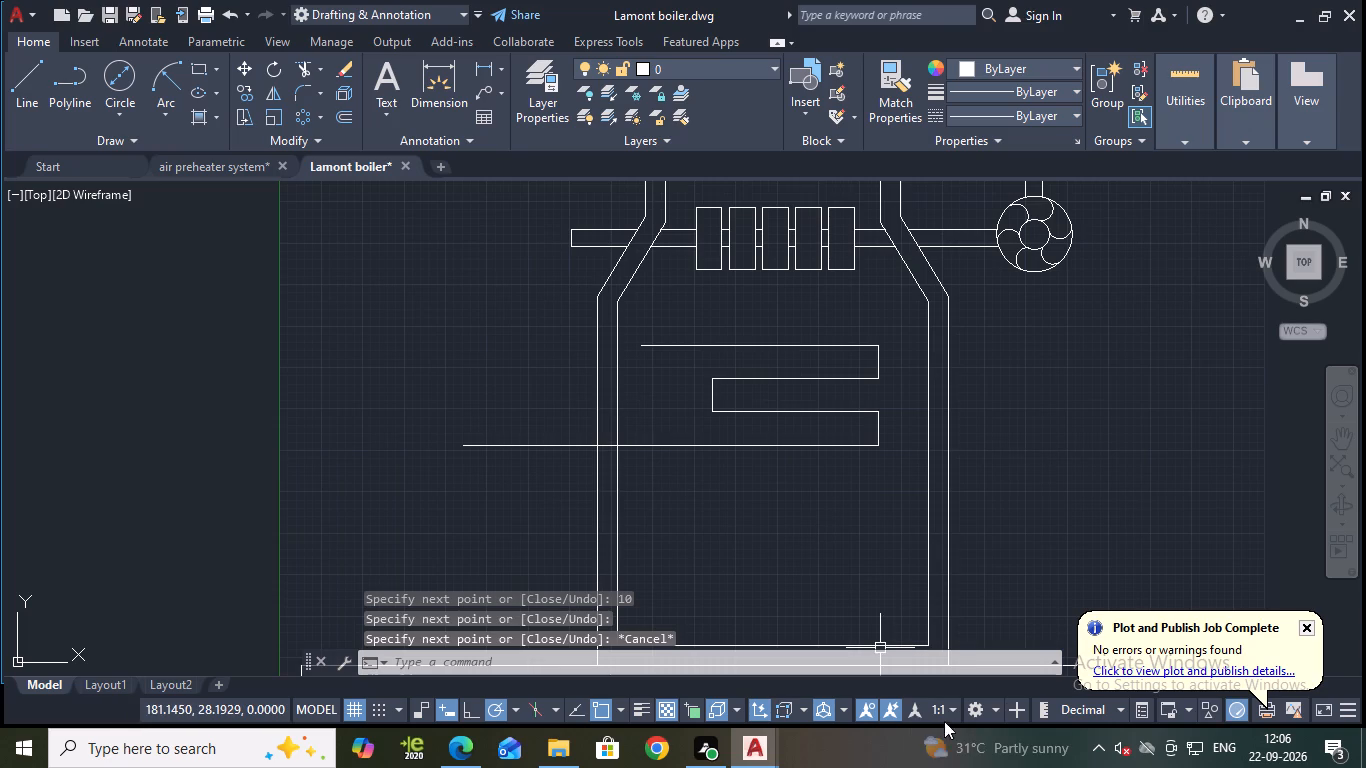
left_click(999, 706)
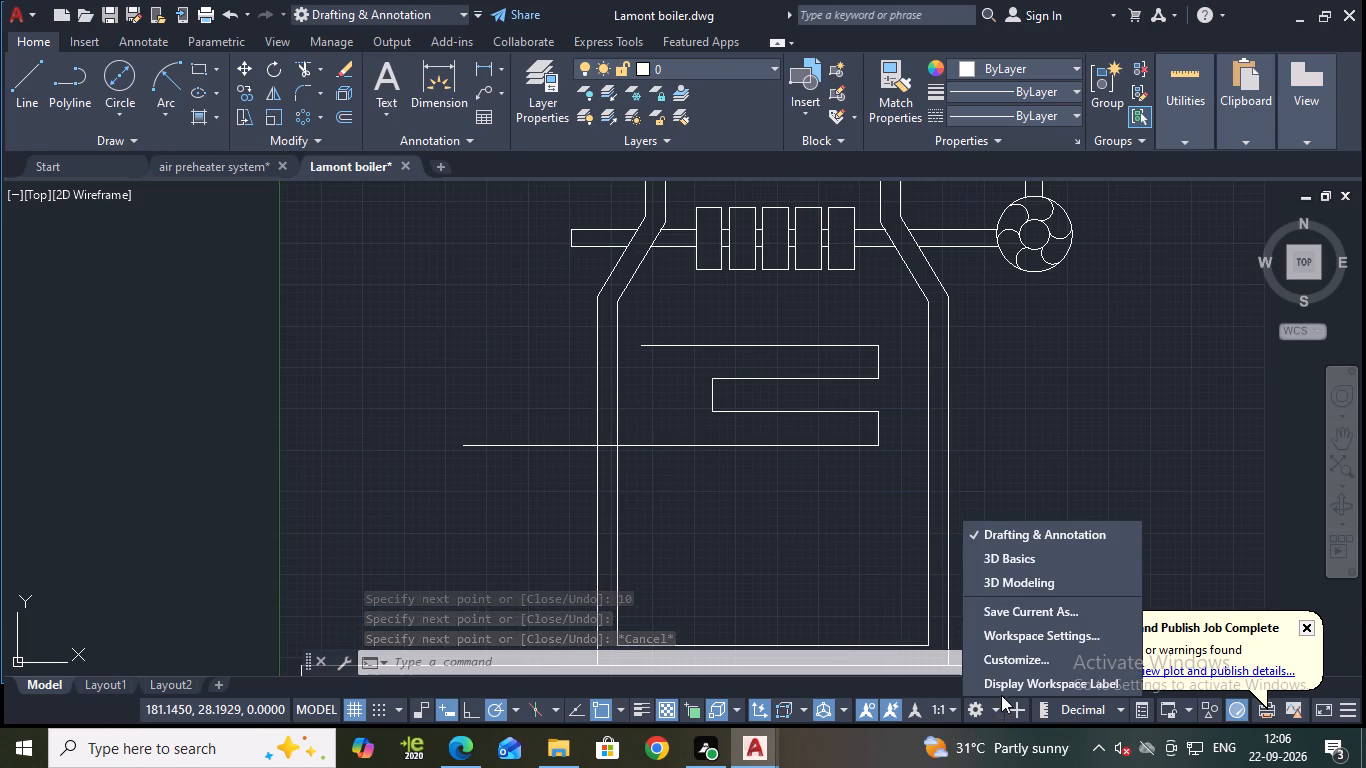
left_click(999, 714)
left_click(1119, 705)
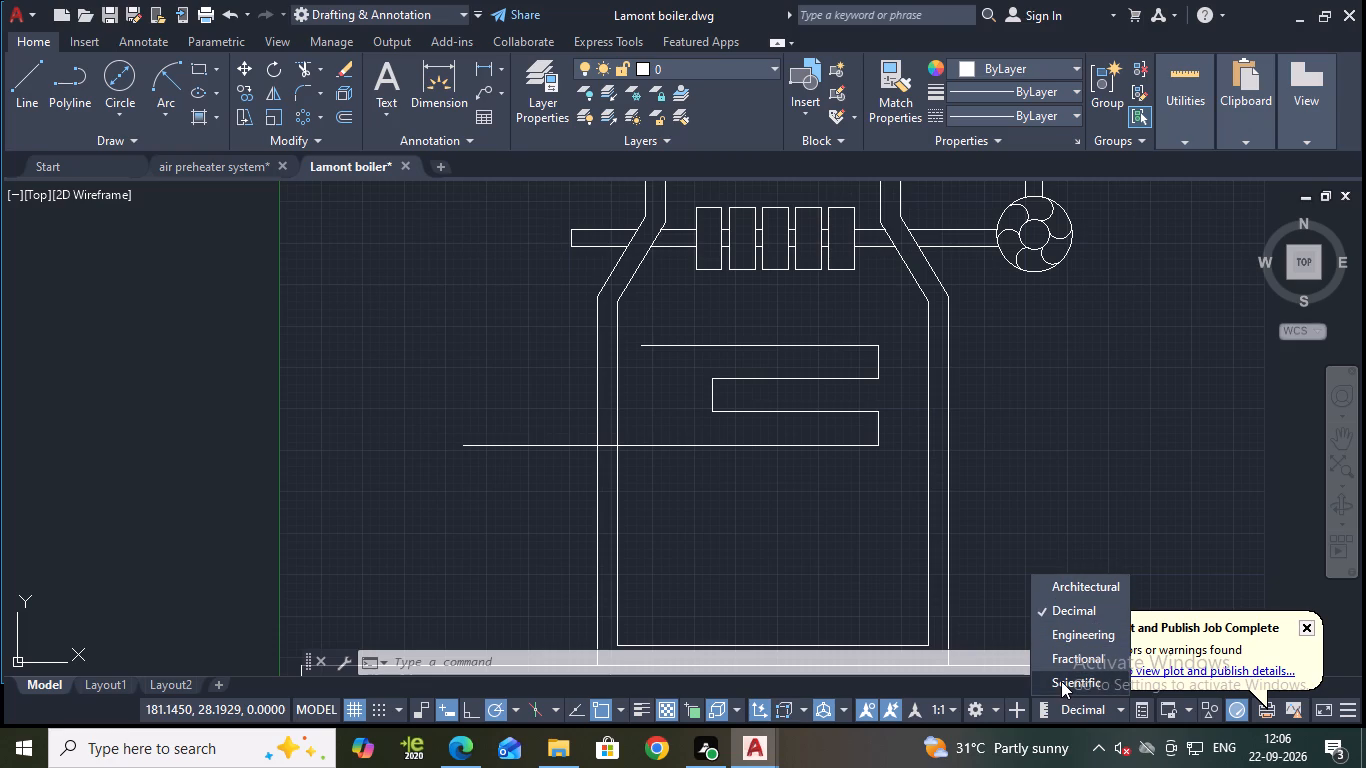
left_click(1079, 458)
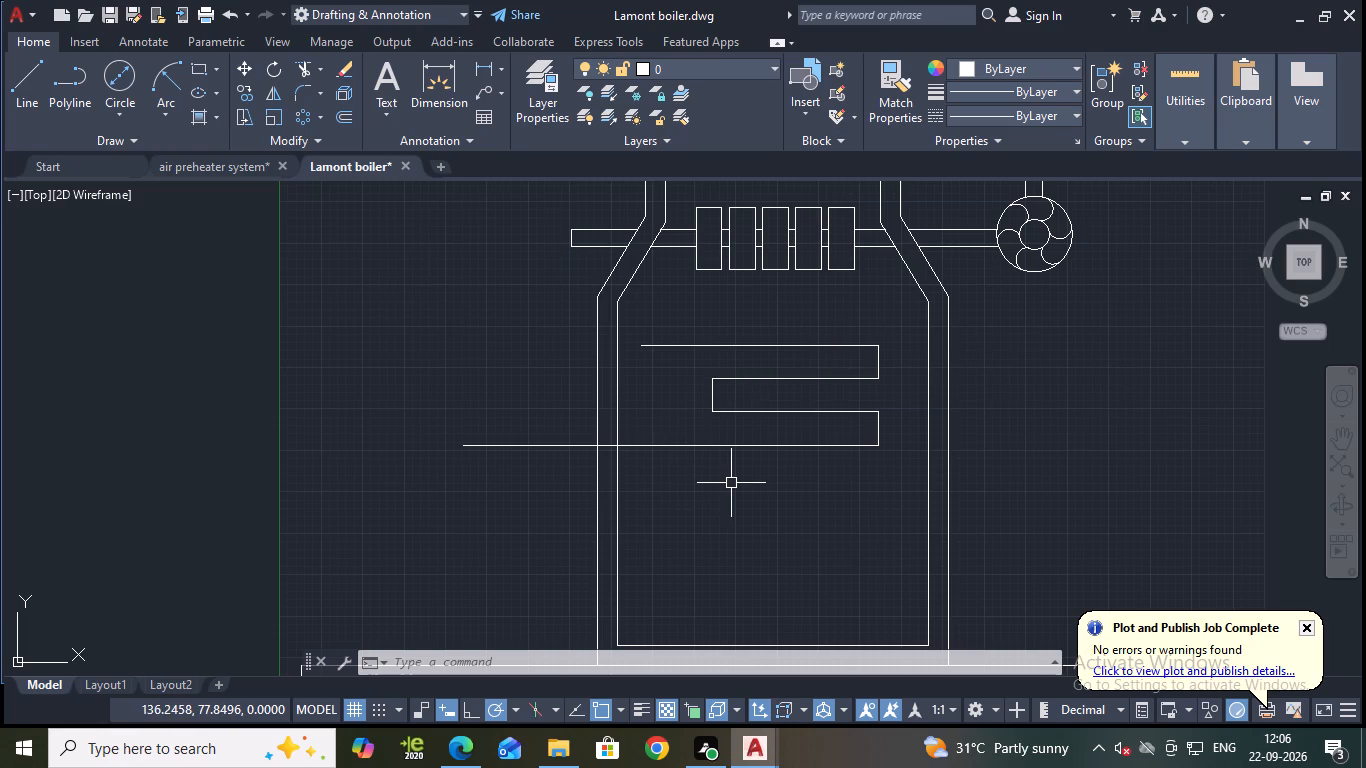
Trim the coil's bottom line between the two lines of the boiler's left wall.
type("TR")
key("Return")
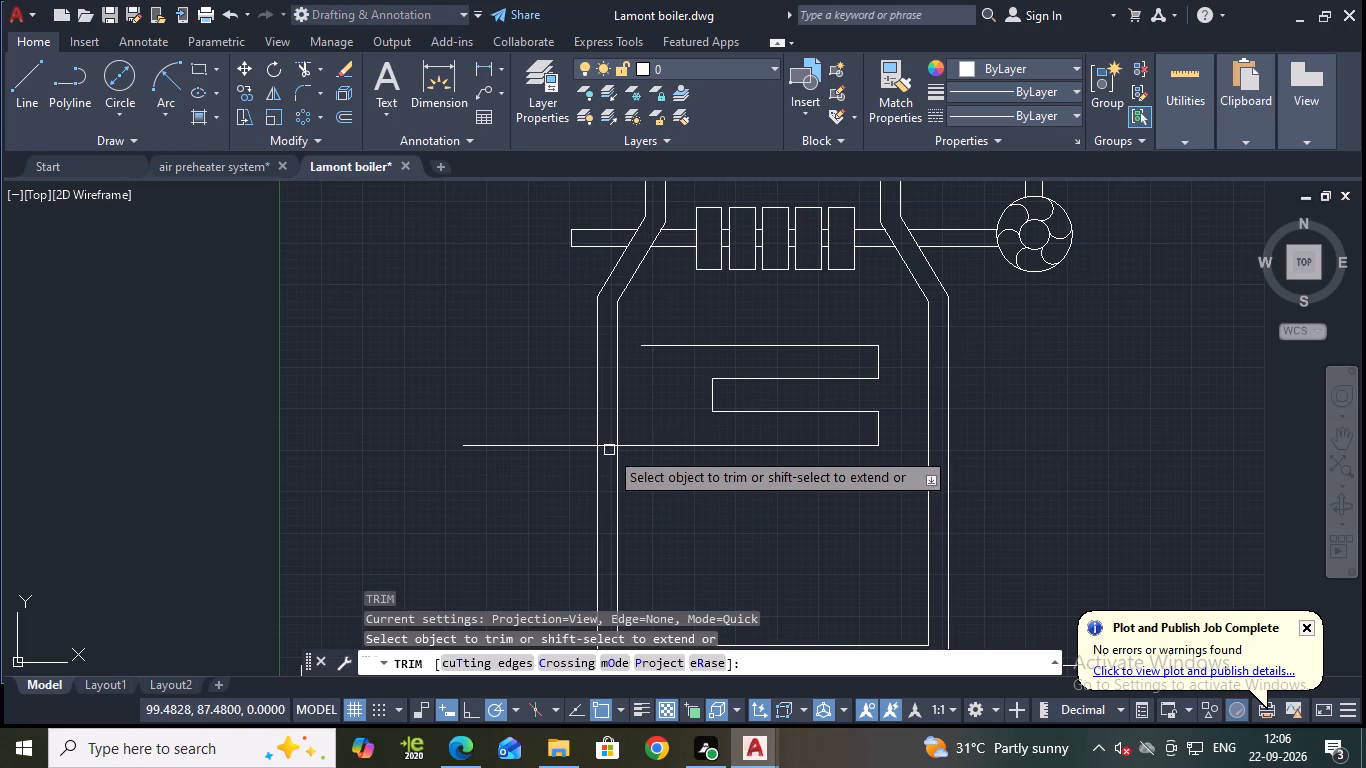
left_click(607, 443)
key("Escape")
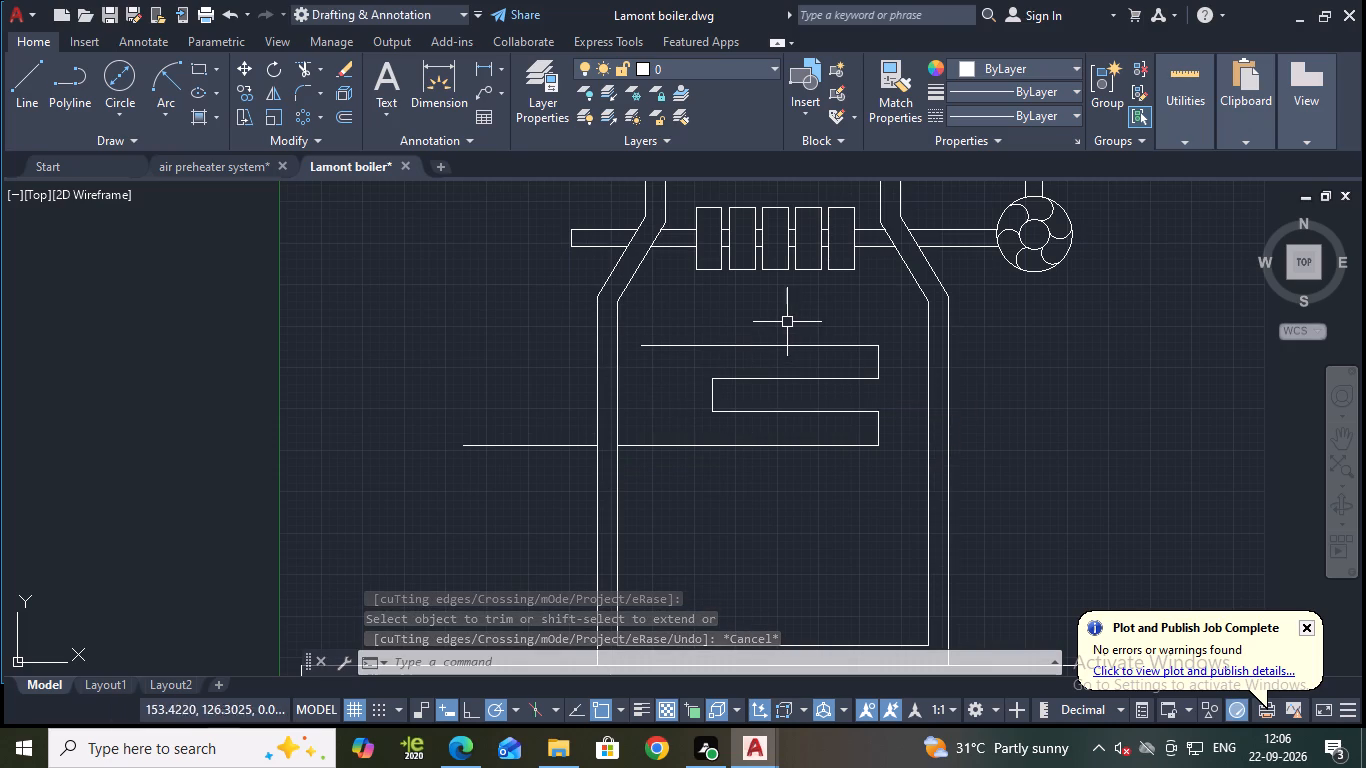
Save the drawing.
key("ctrl+s")
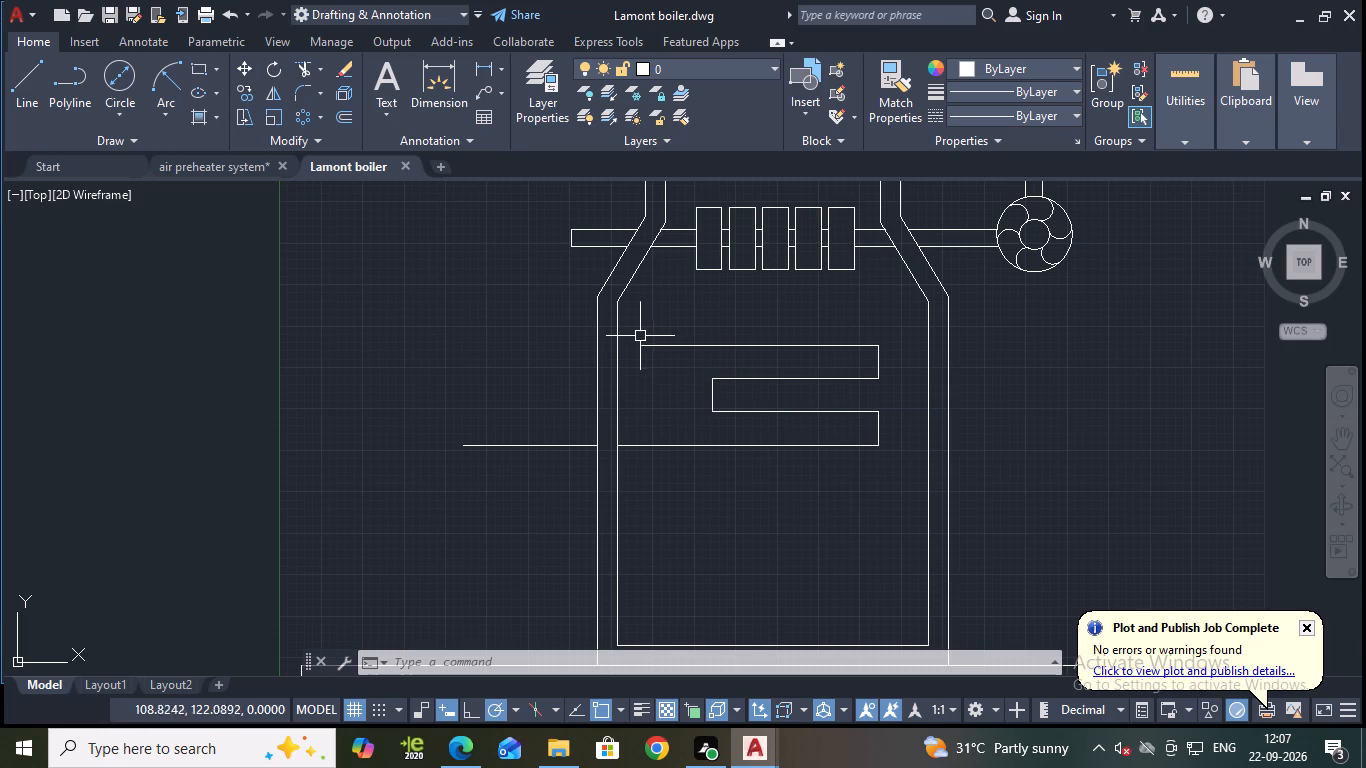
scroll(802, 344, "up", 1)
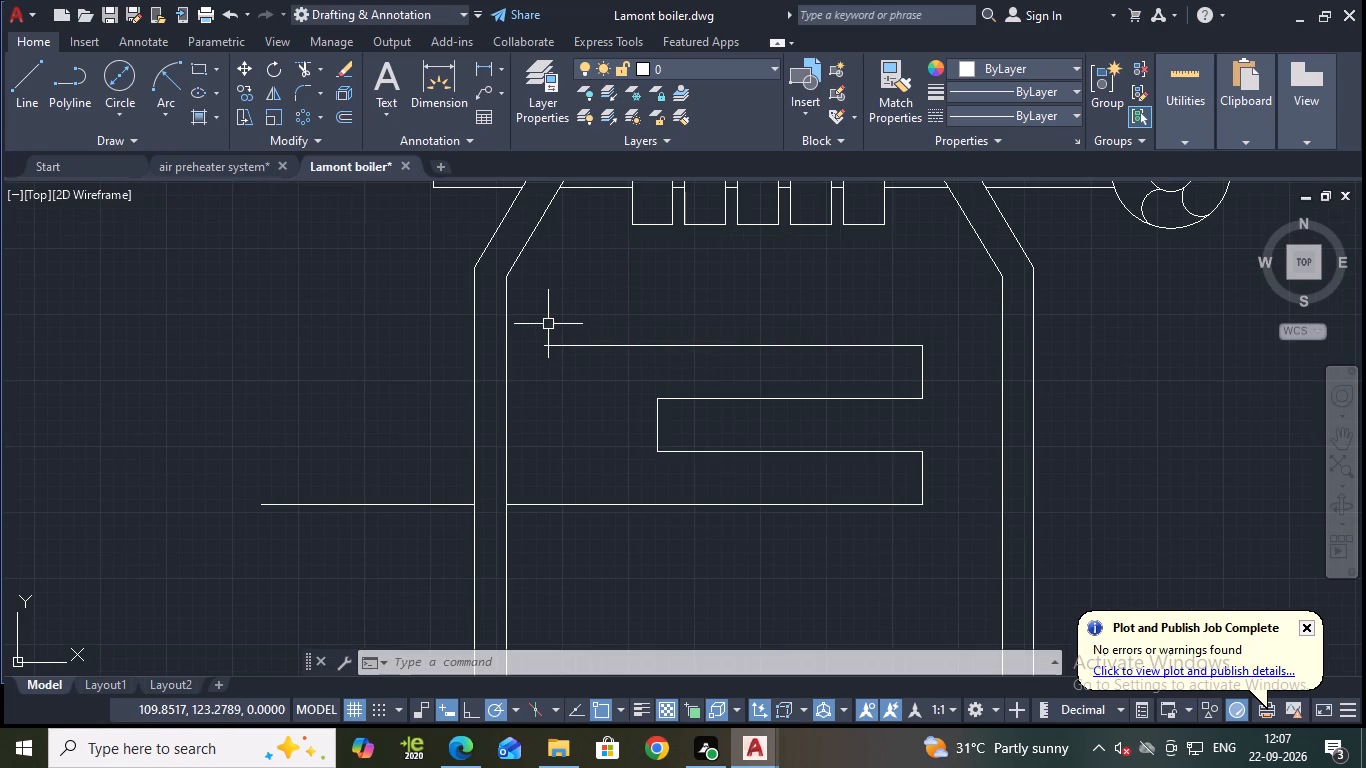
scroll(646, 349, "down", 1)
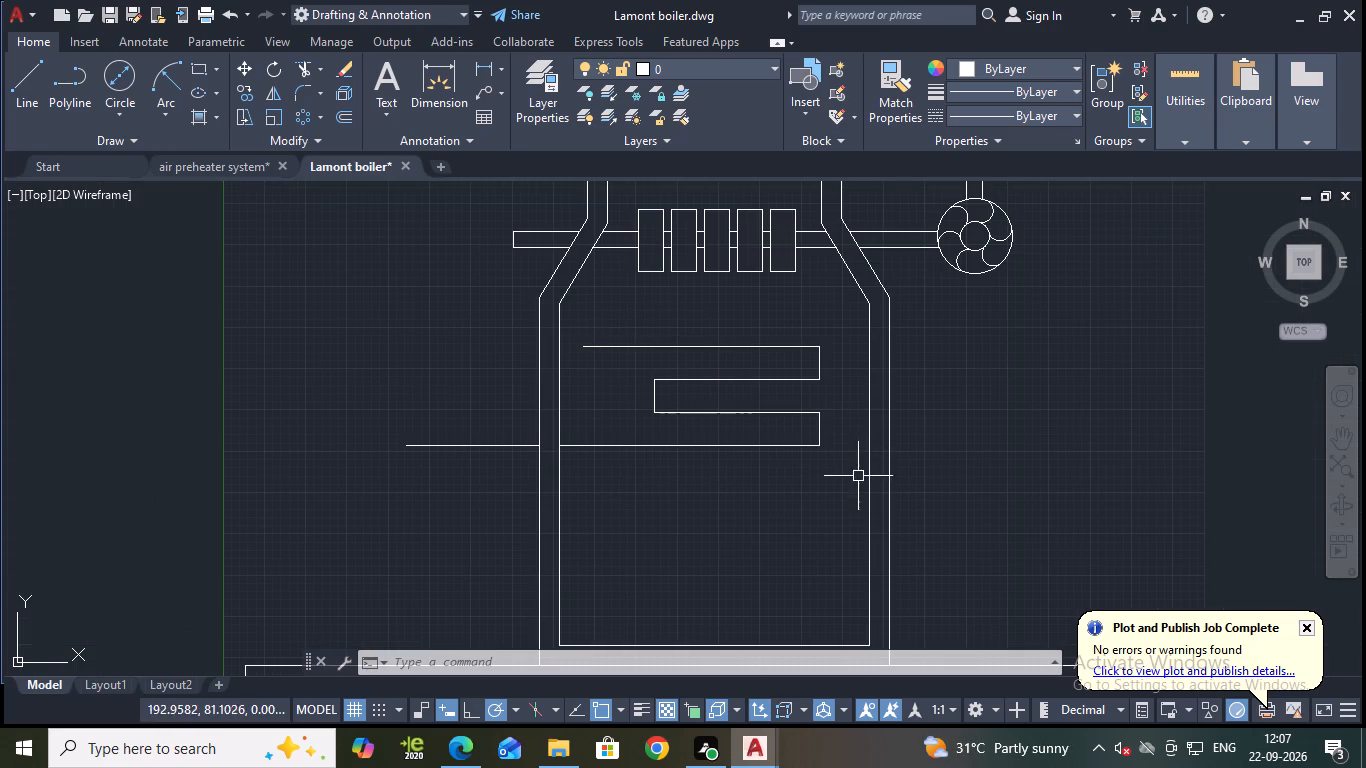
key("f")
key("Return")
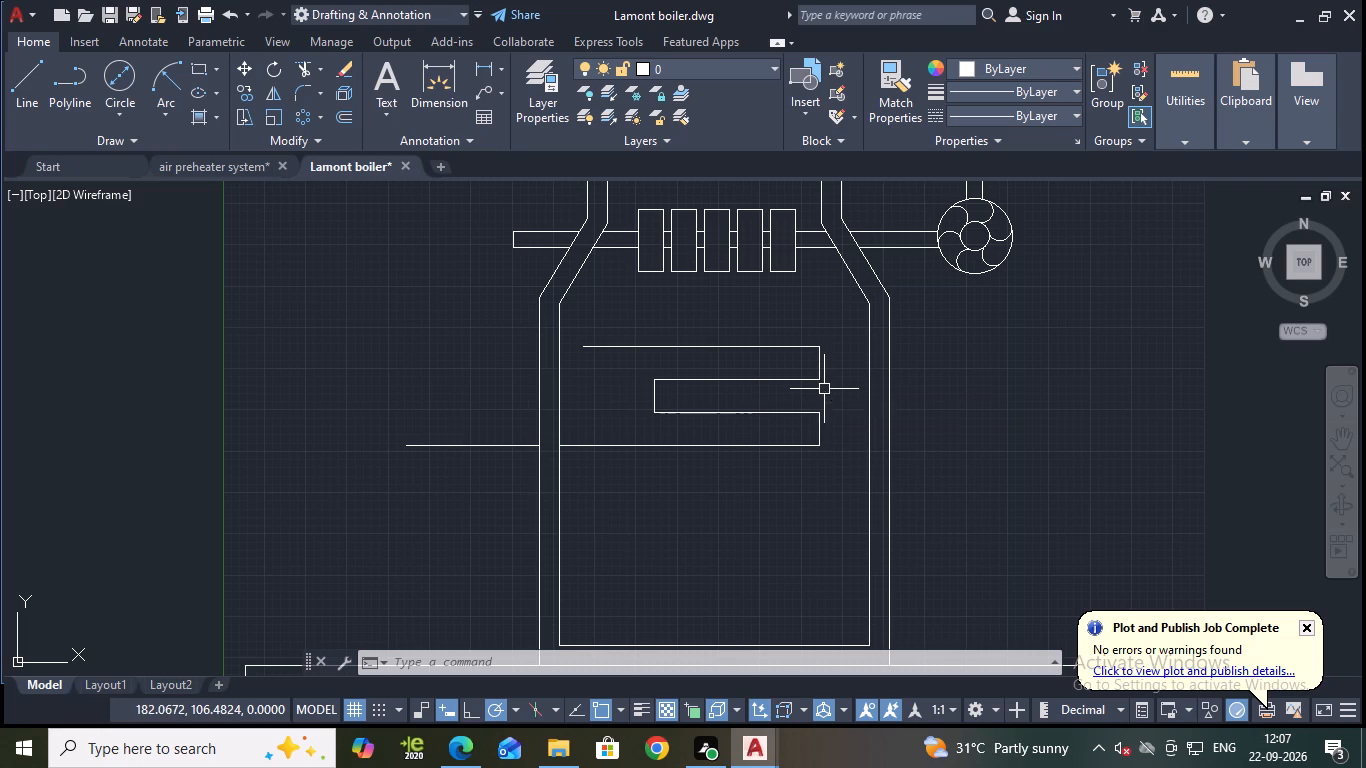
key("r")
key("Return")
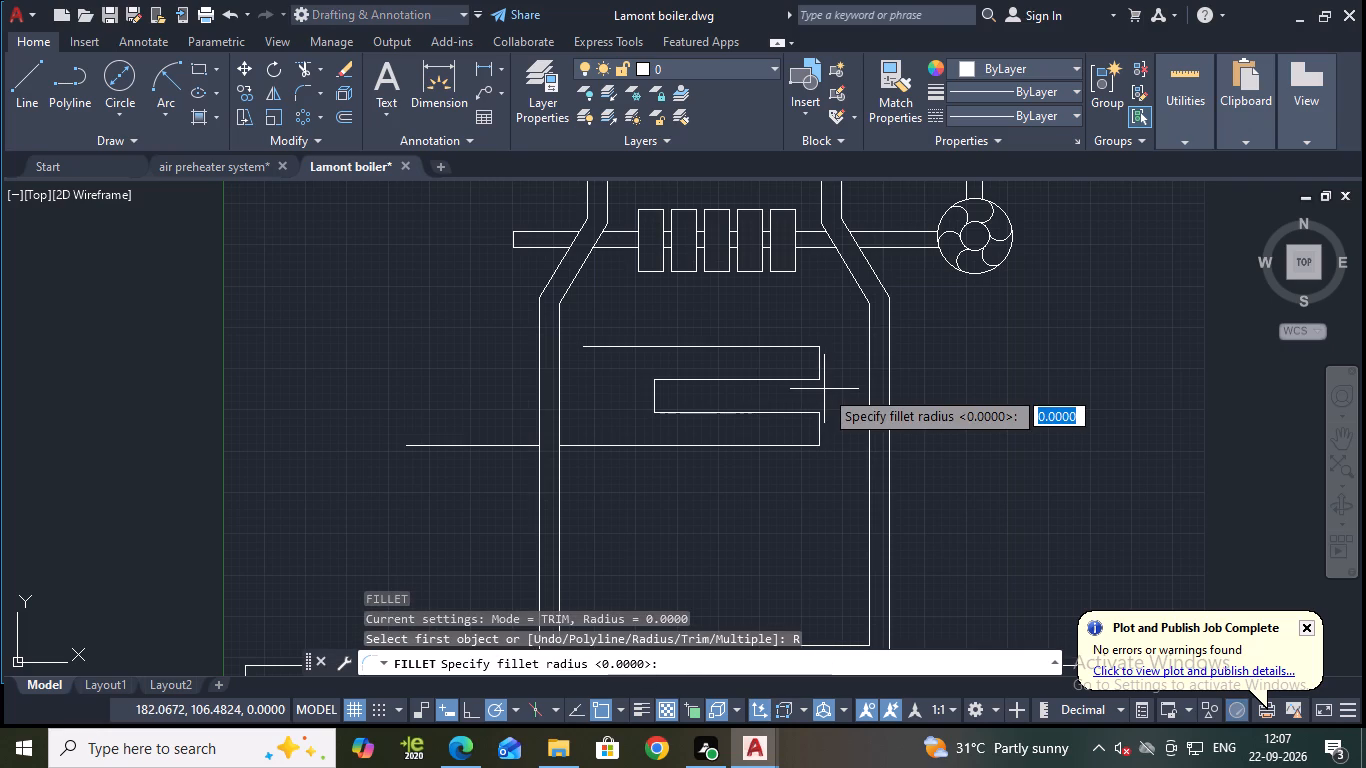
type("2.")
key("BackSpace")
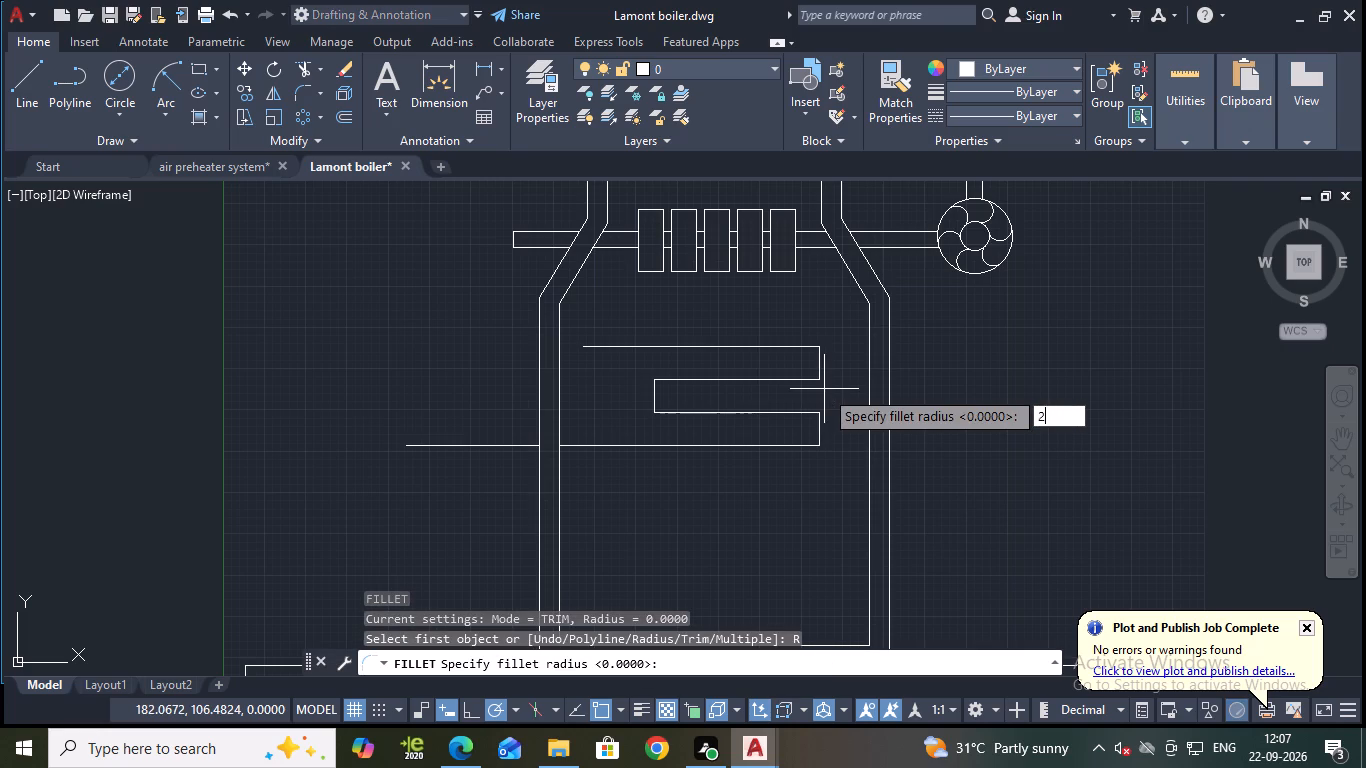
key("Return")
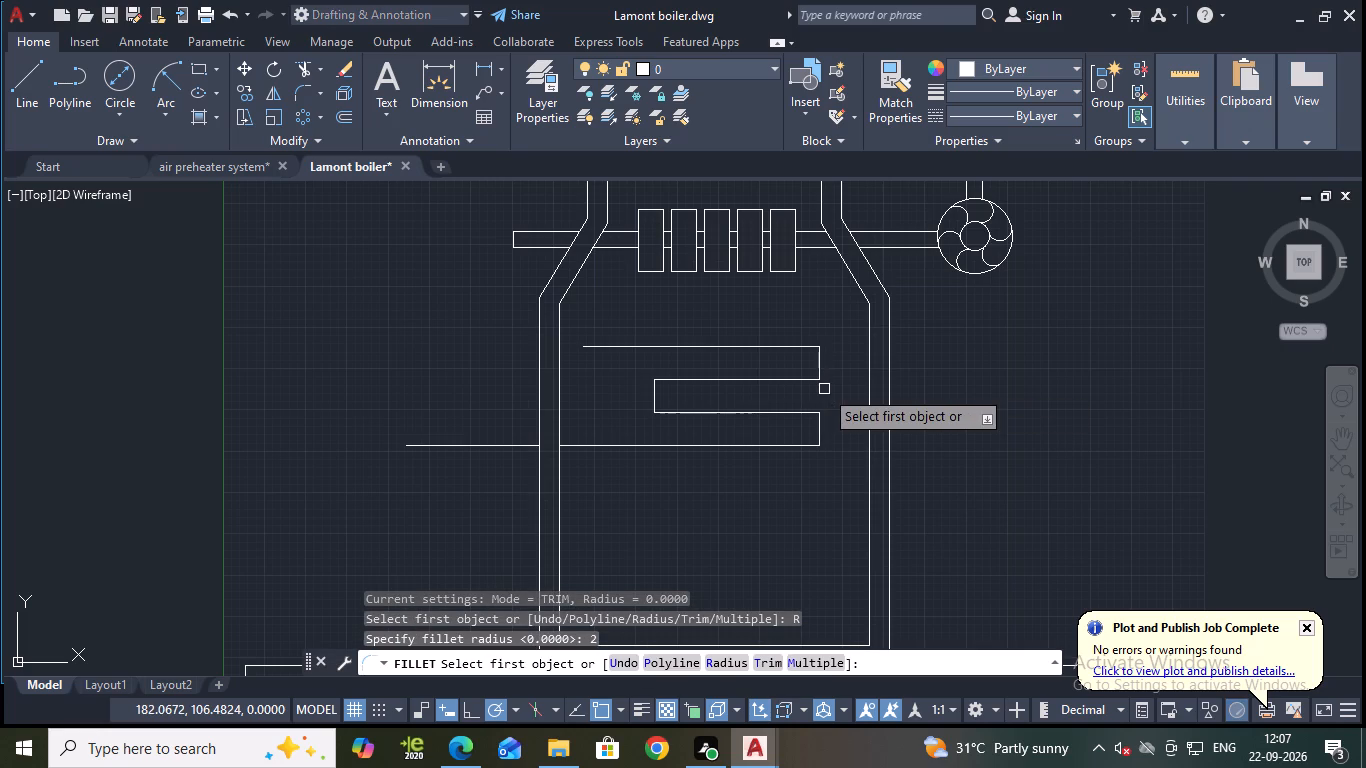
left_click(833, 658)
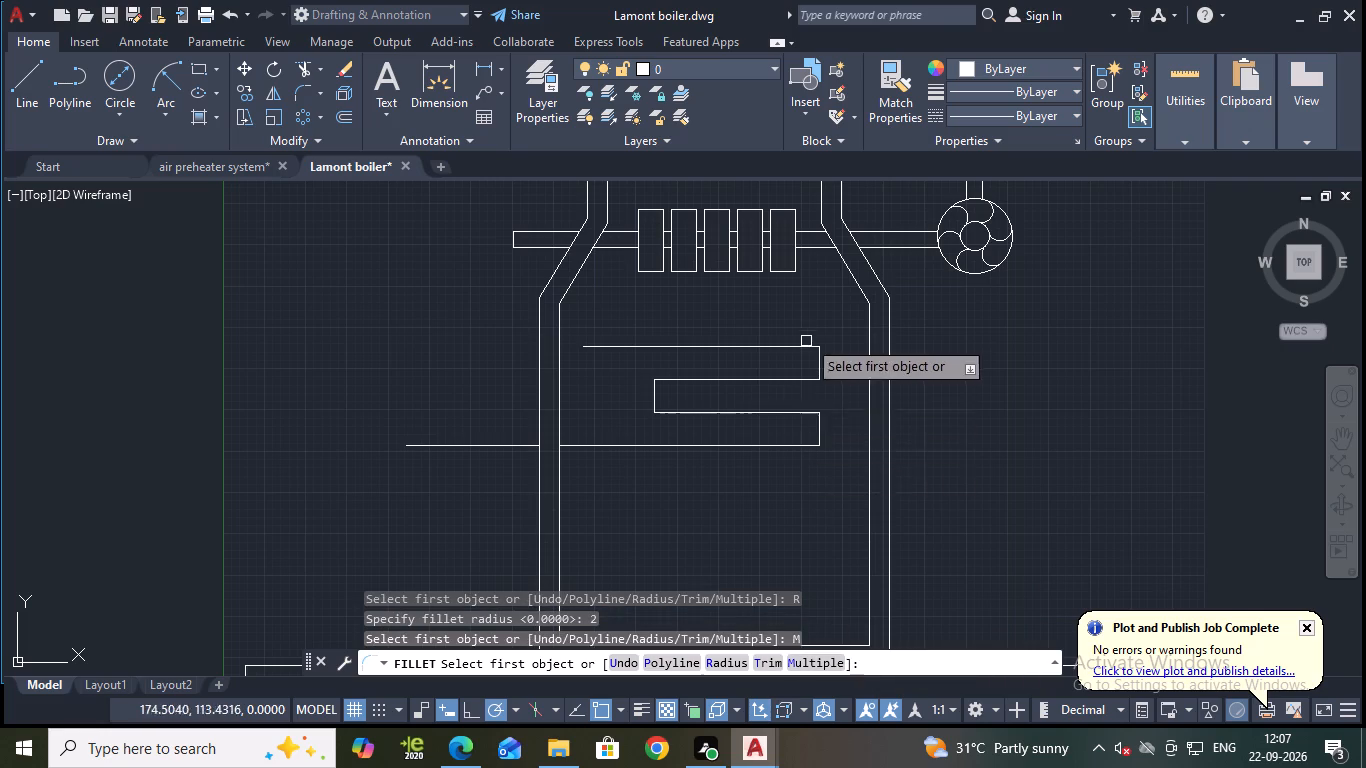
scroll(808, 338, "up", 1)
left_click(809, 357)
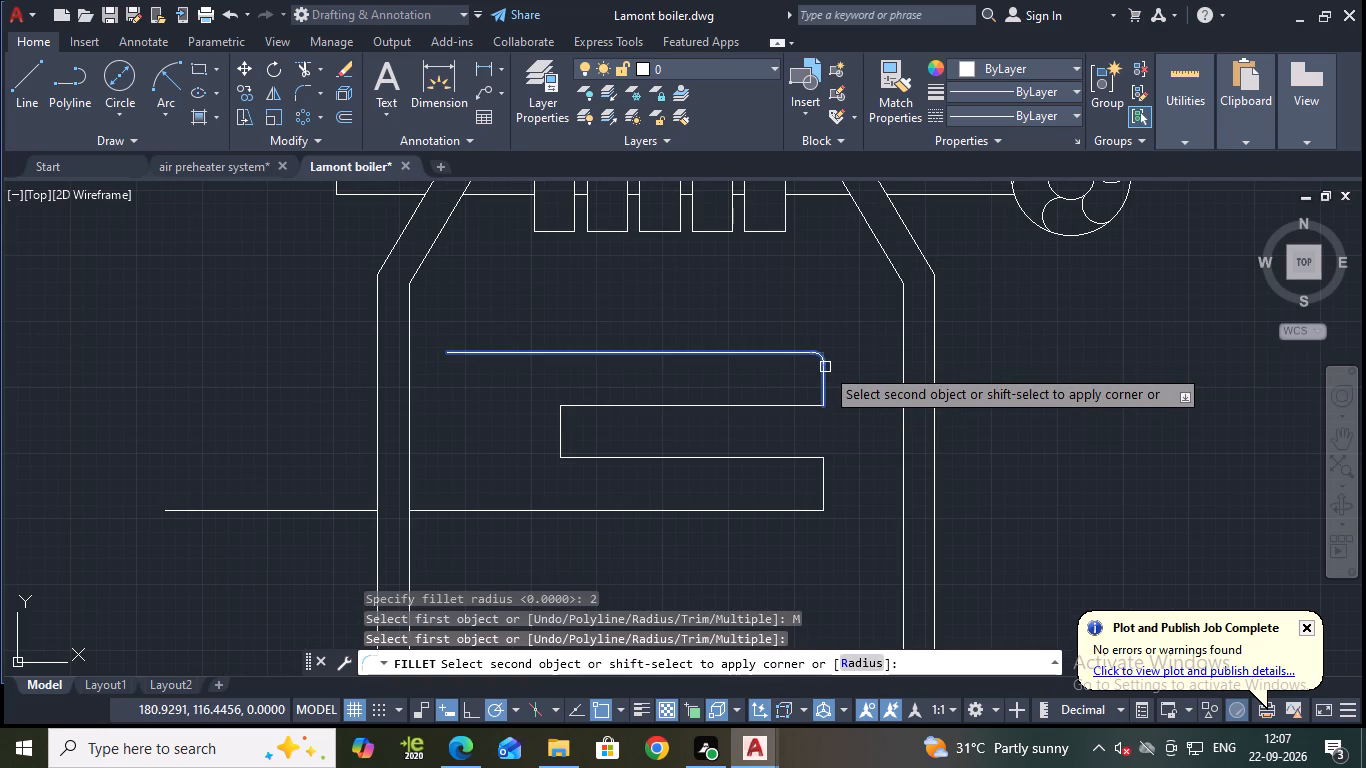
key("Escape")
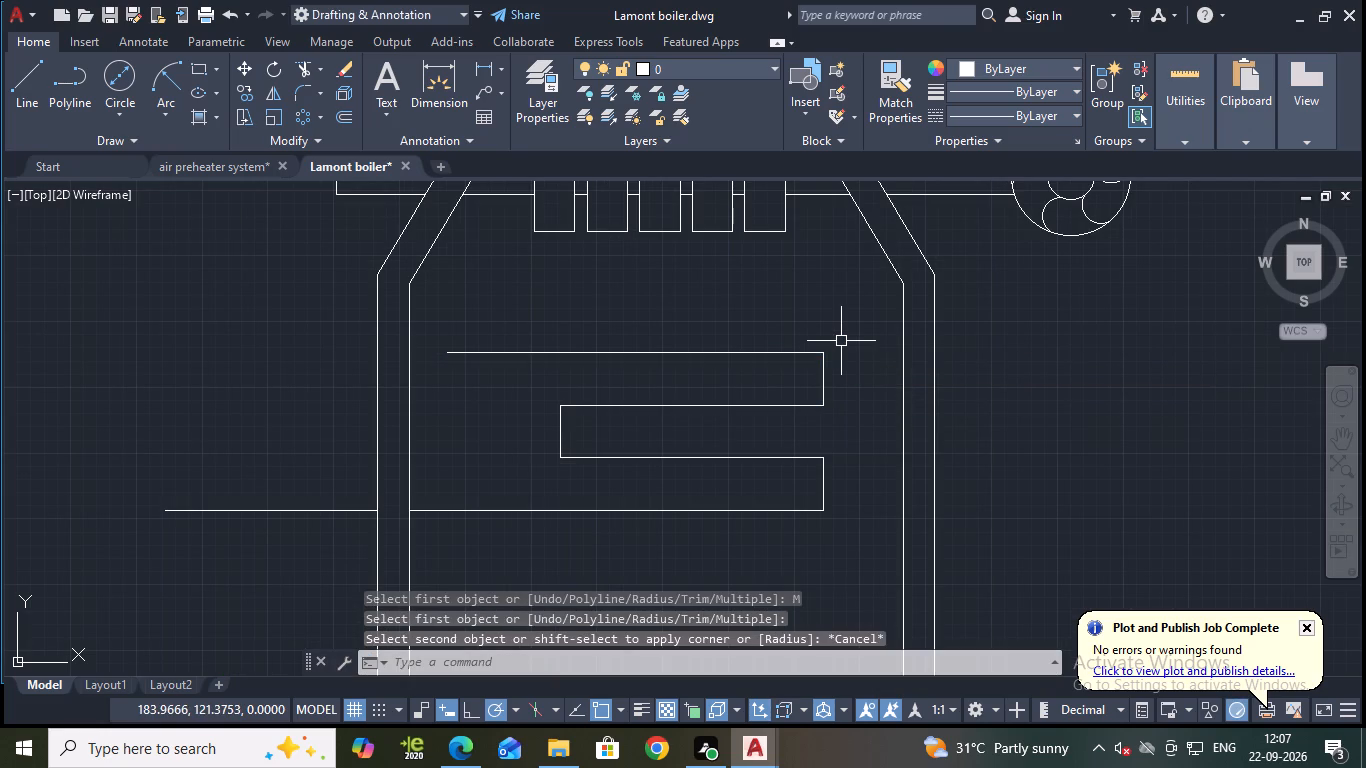
Fillet both corners of the coil's upper right bend with radius 3, using the Multiple option.
key("f")
key("Return")
key("r")
key("Return")
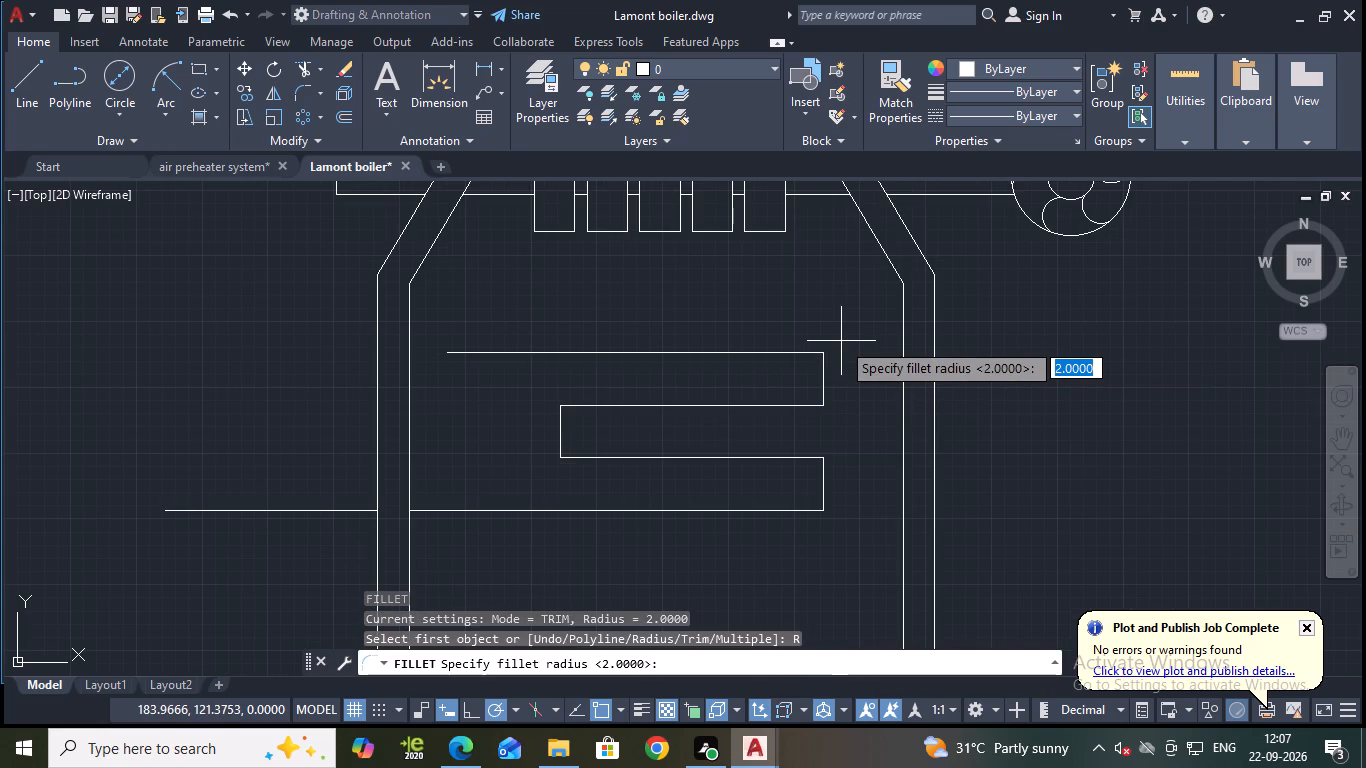
key("3")
key("Return")
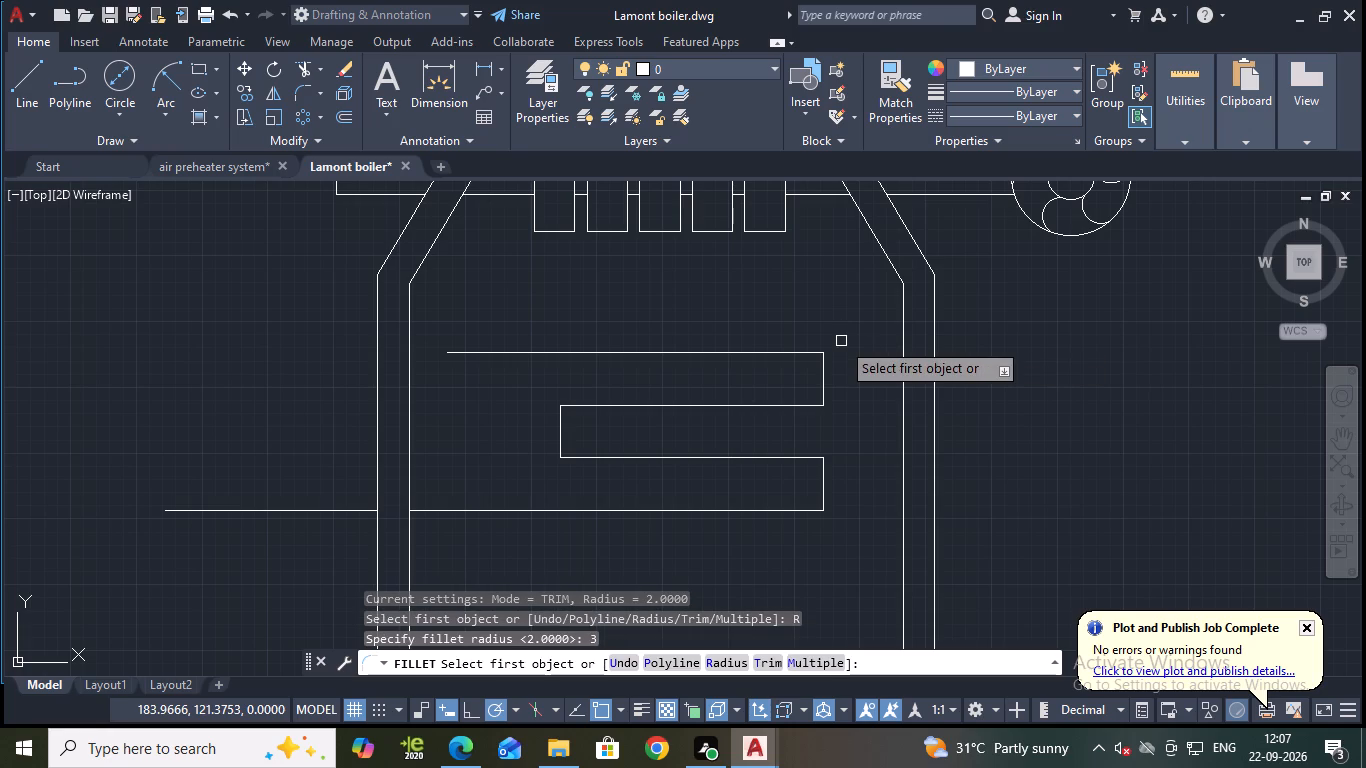
left_click(810, 662)
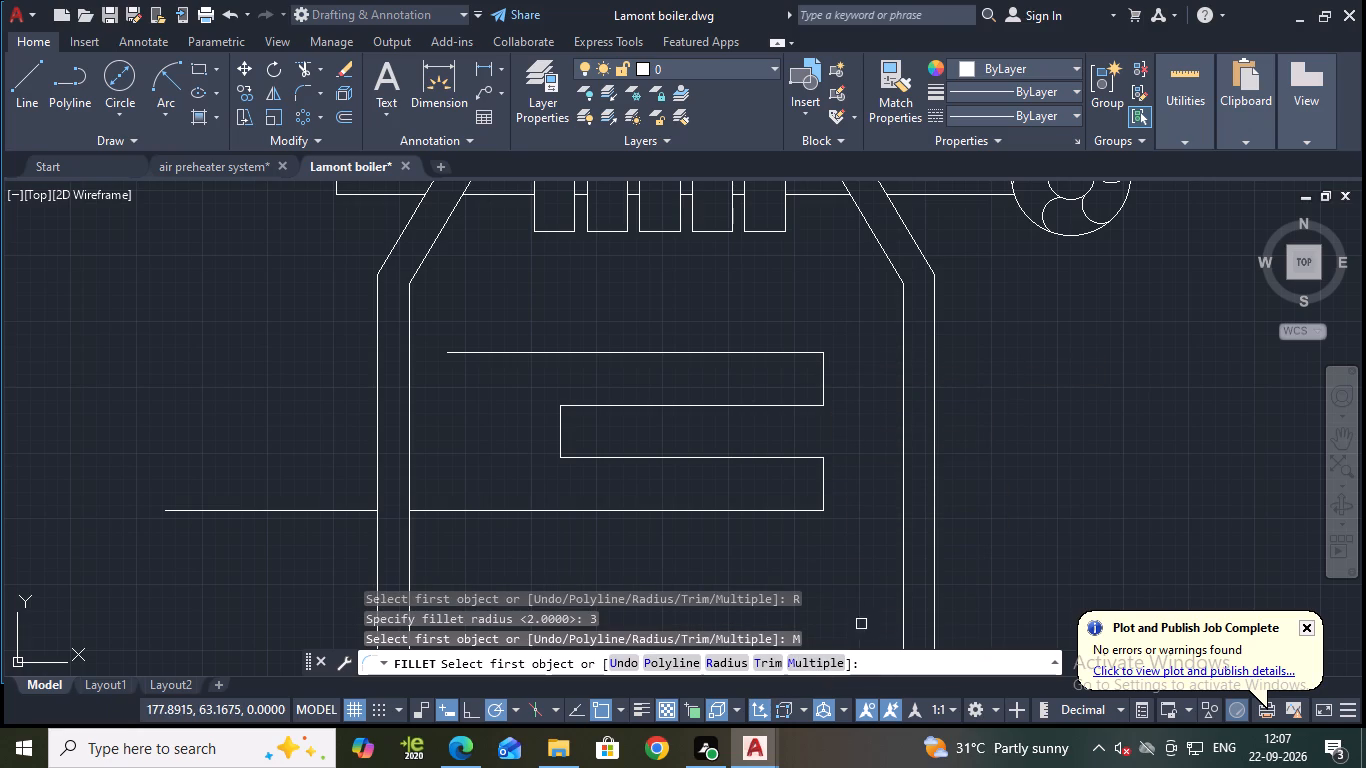
left_click(786, 352)
left_click(827, 373)
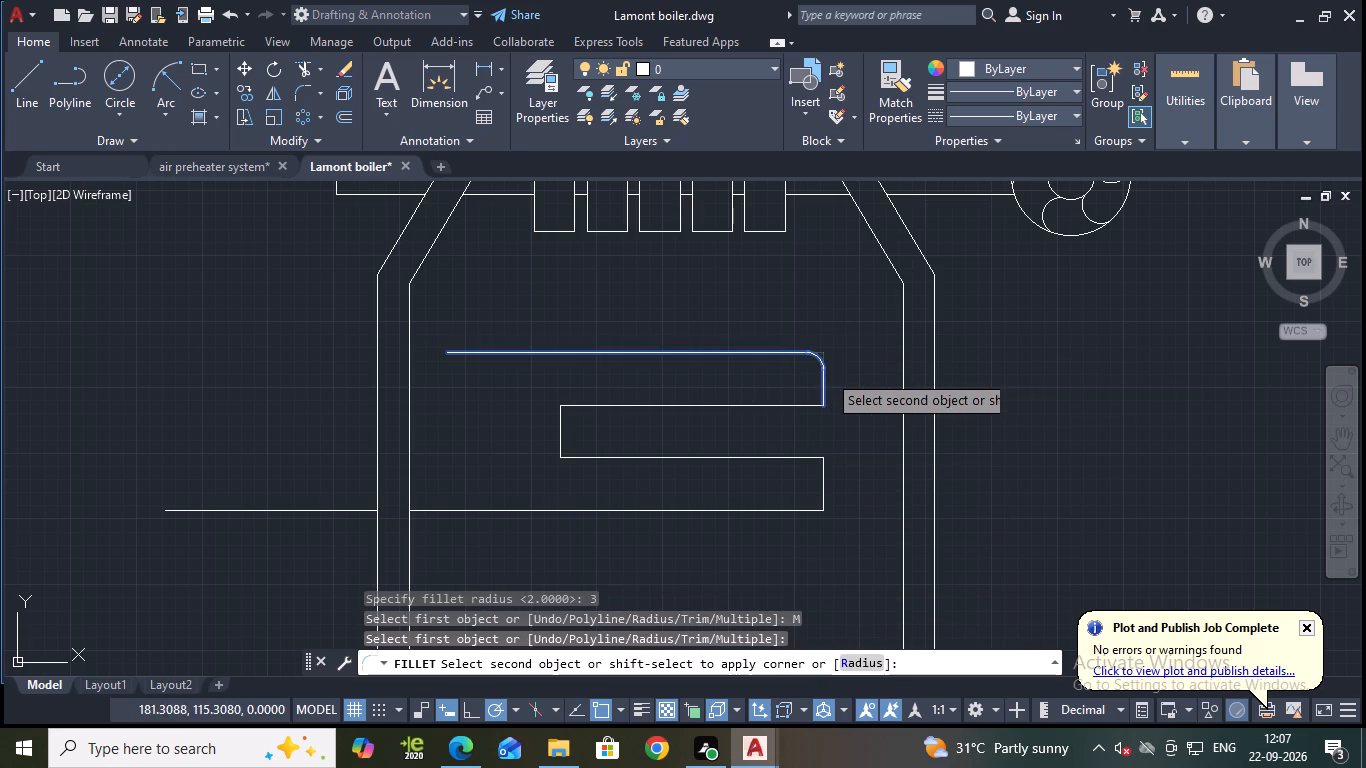
left_click(825, 399)
left_click(814, 403)
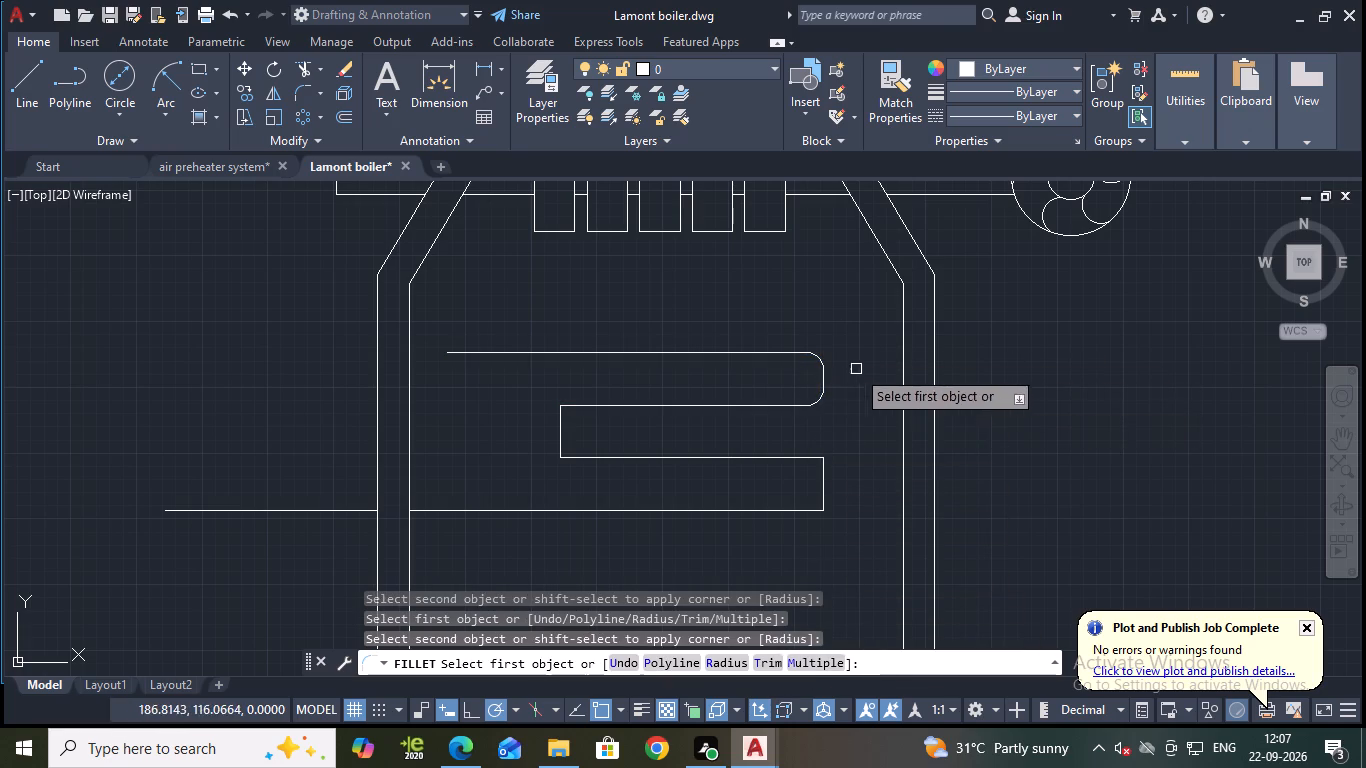
Fillet the corners of the coil's left bend and lower right bend with the same radius 3.
left_click(601, 406)
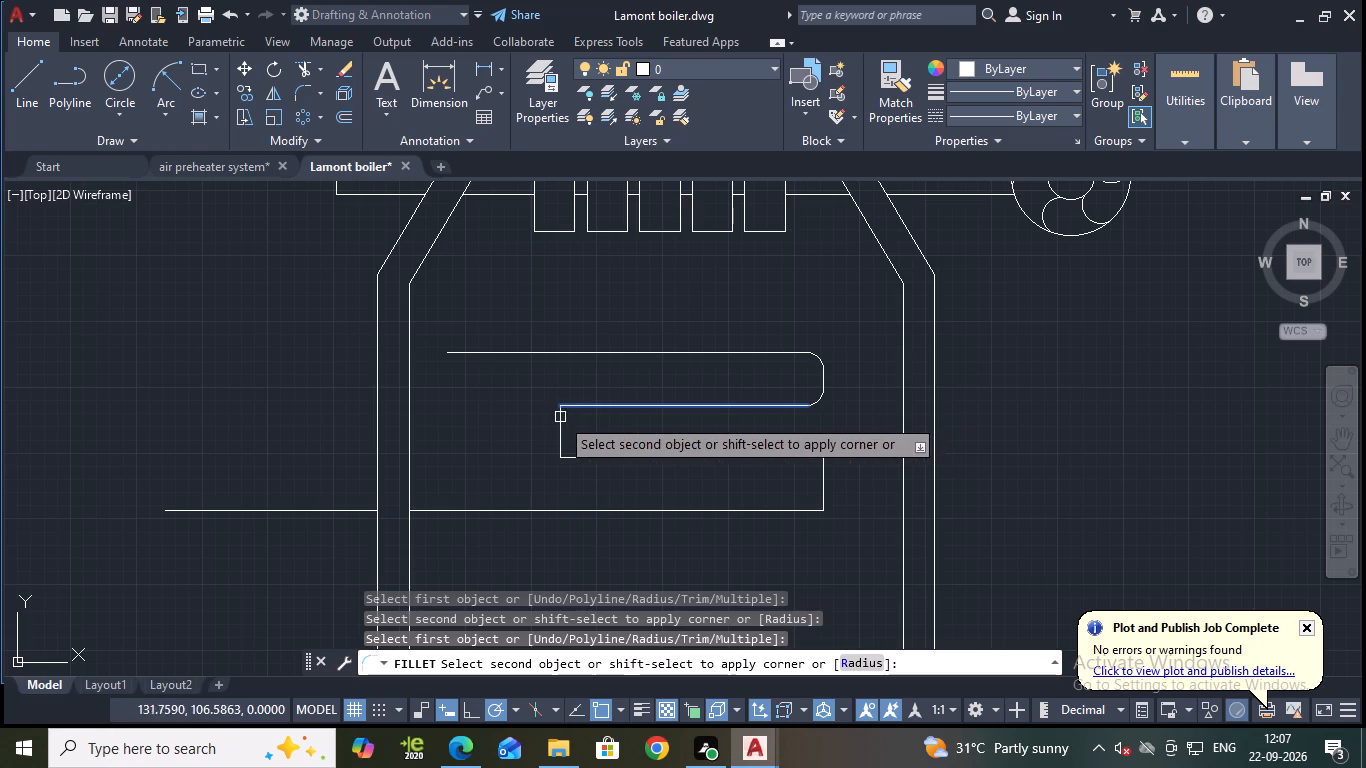
left_click(560, 417)
left_click(564, 440)
left_click(583, 464)
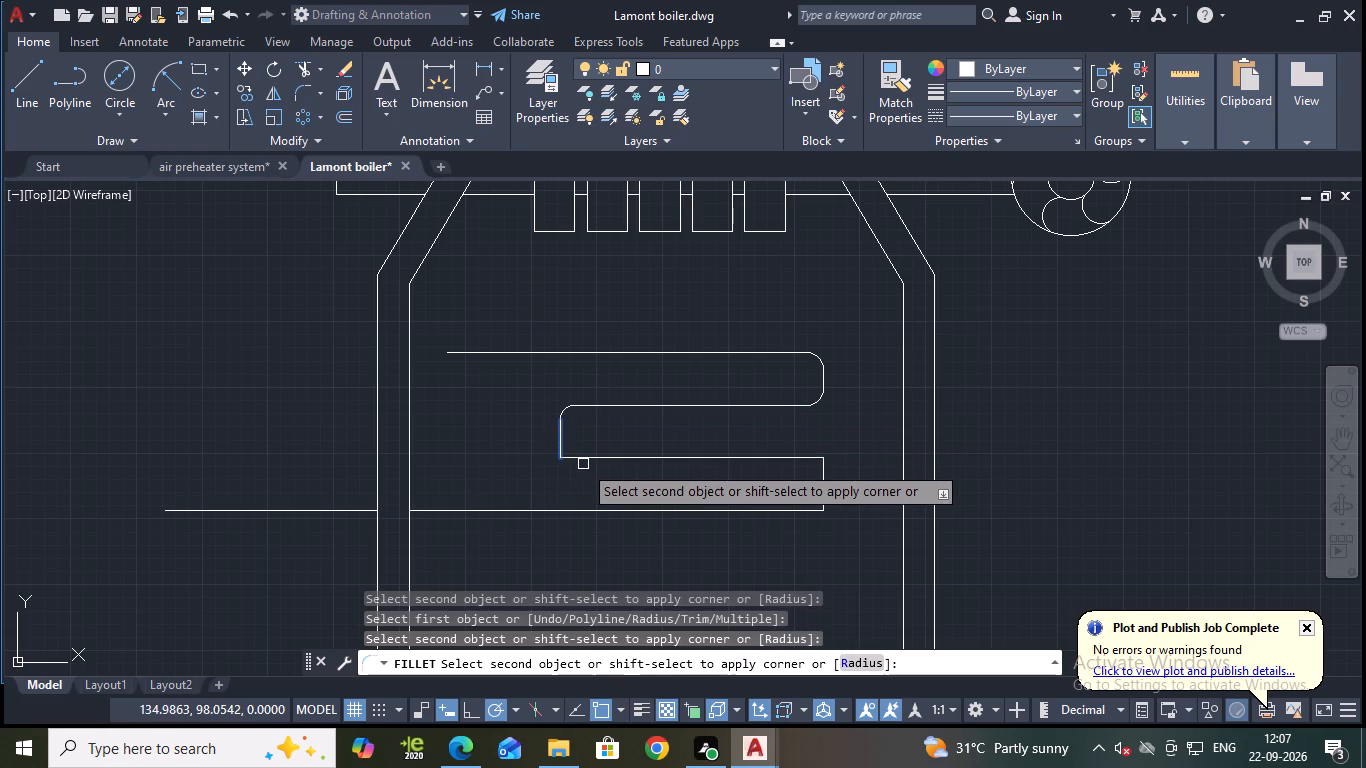
left_click(582, 461)
left_click(799, 459)
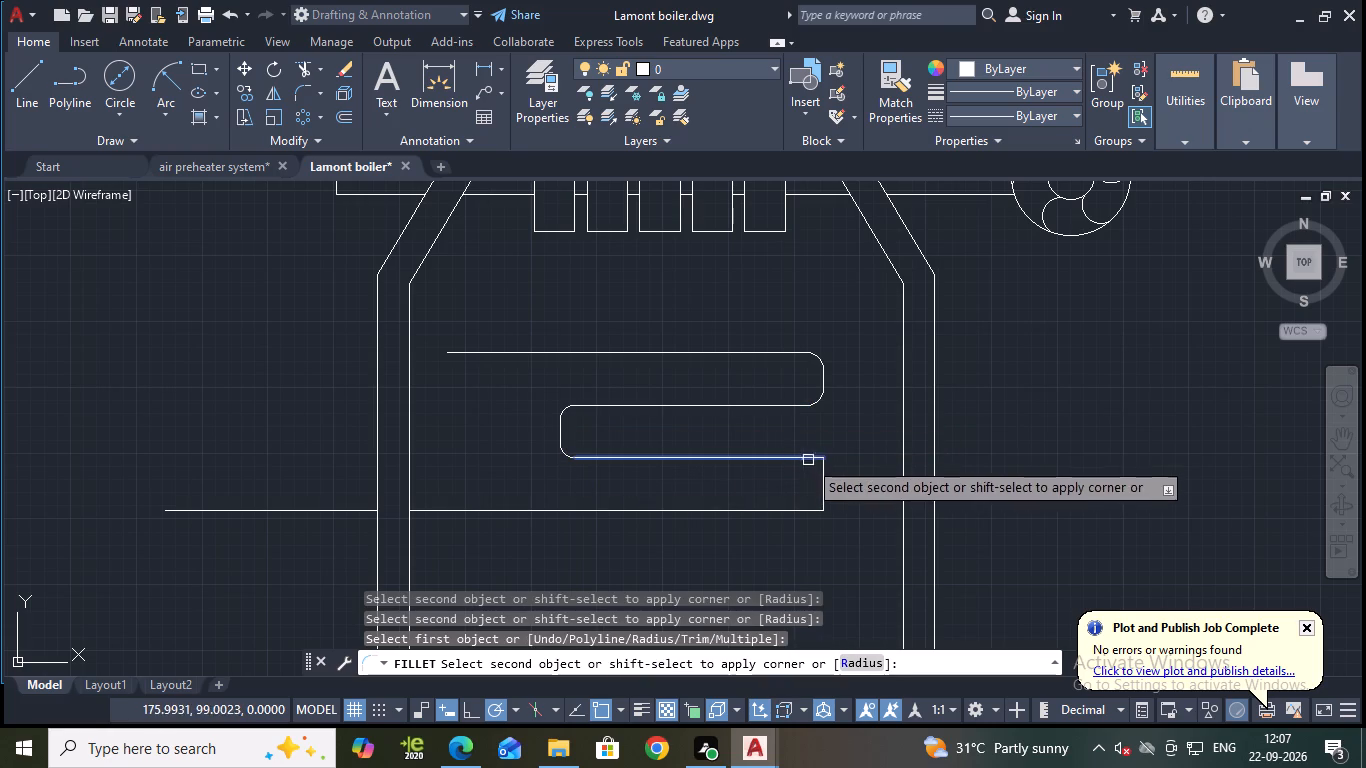
left_click(821, 468)
left_click(821, 498)
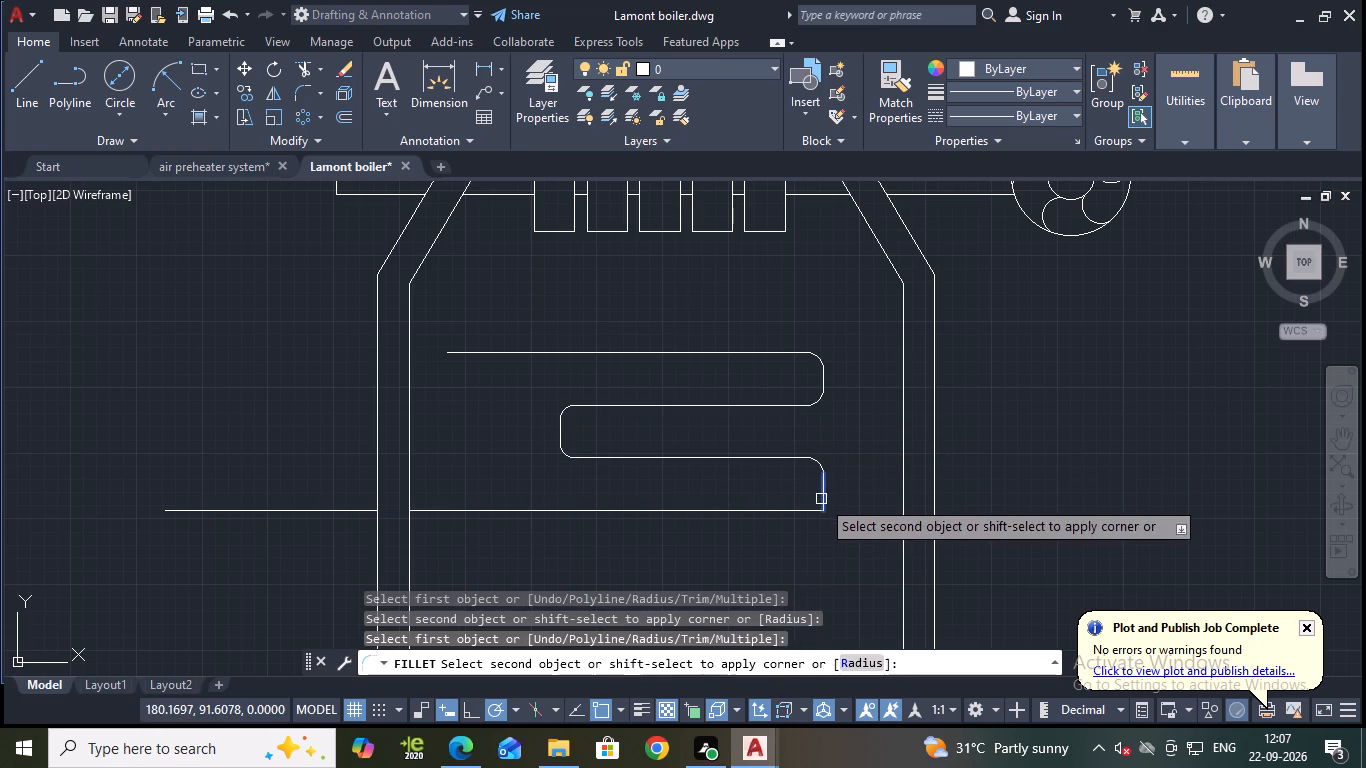
left_click(810, 513)
key("Escape")
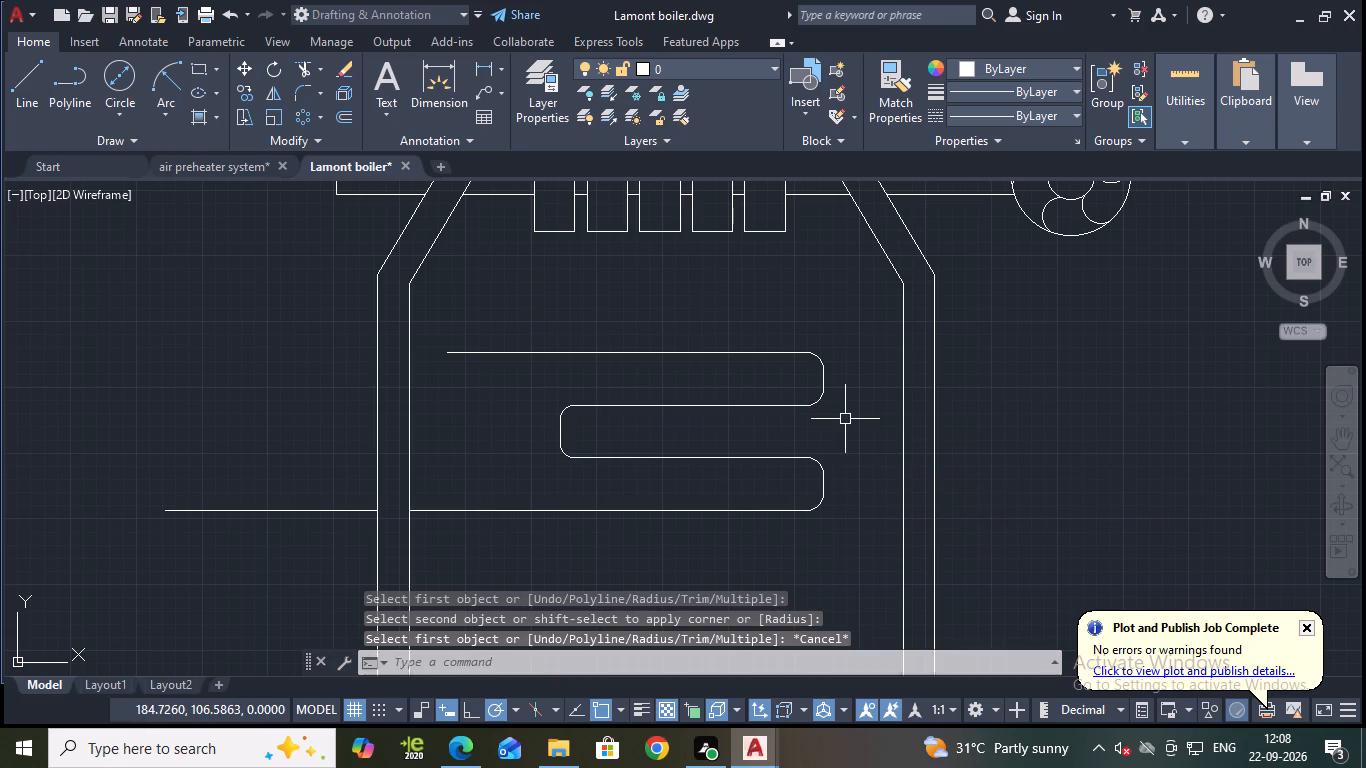
Join the lines and arcs of the serpentine coil inside the boiler into one polyline.
left_click(840, 560)
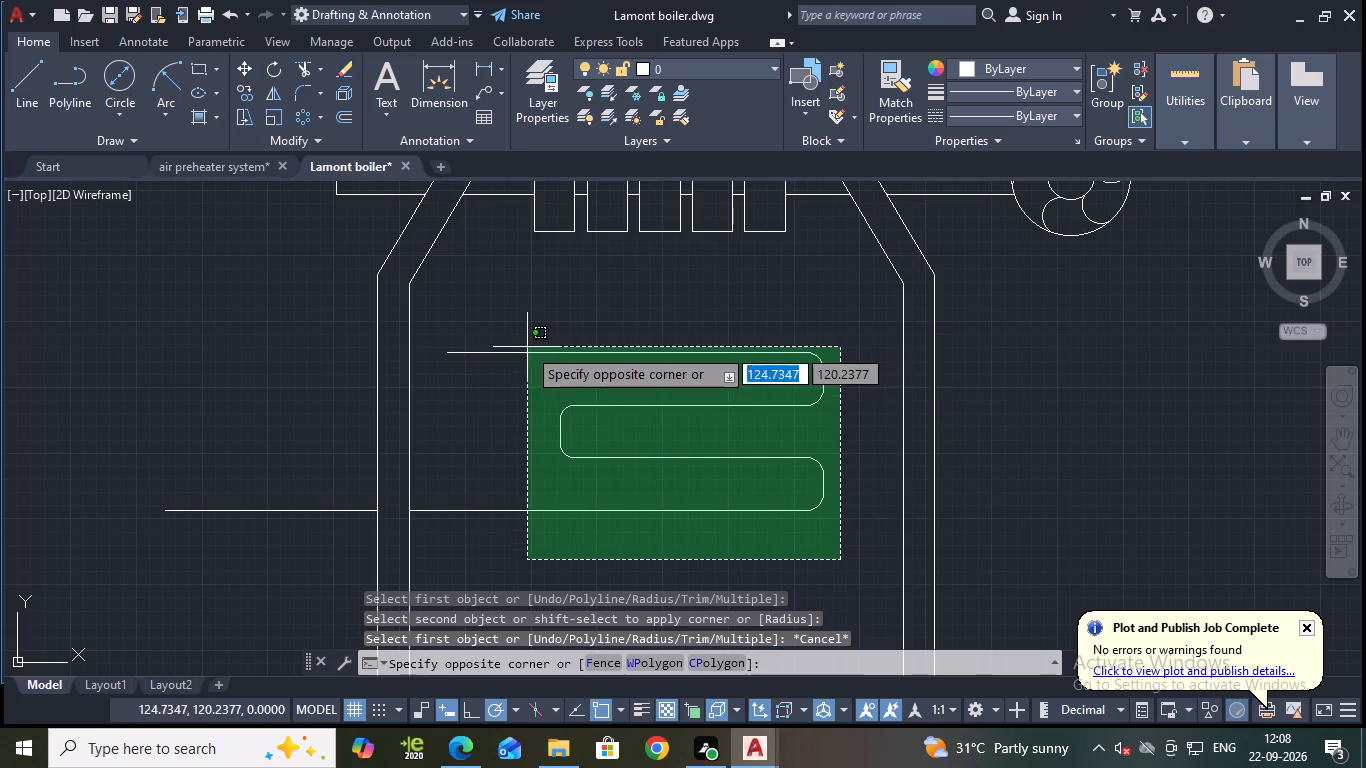
left_click(506, 316)
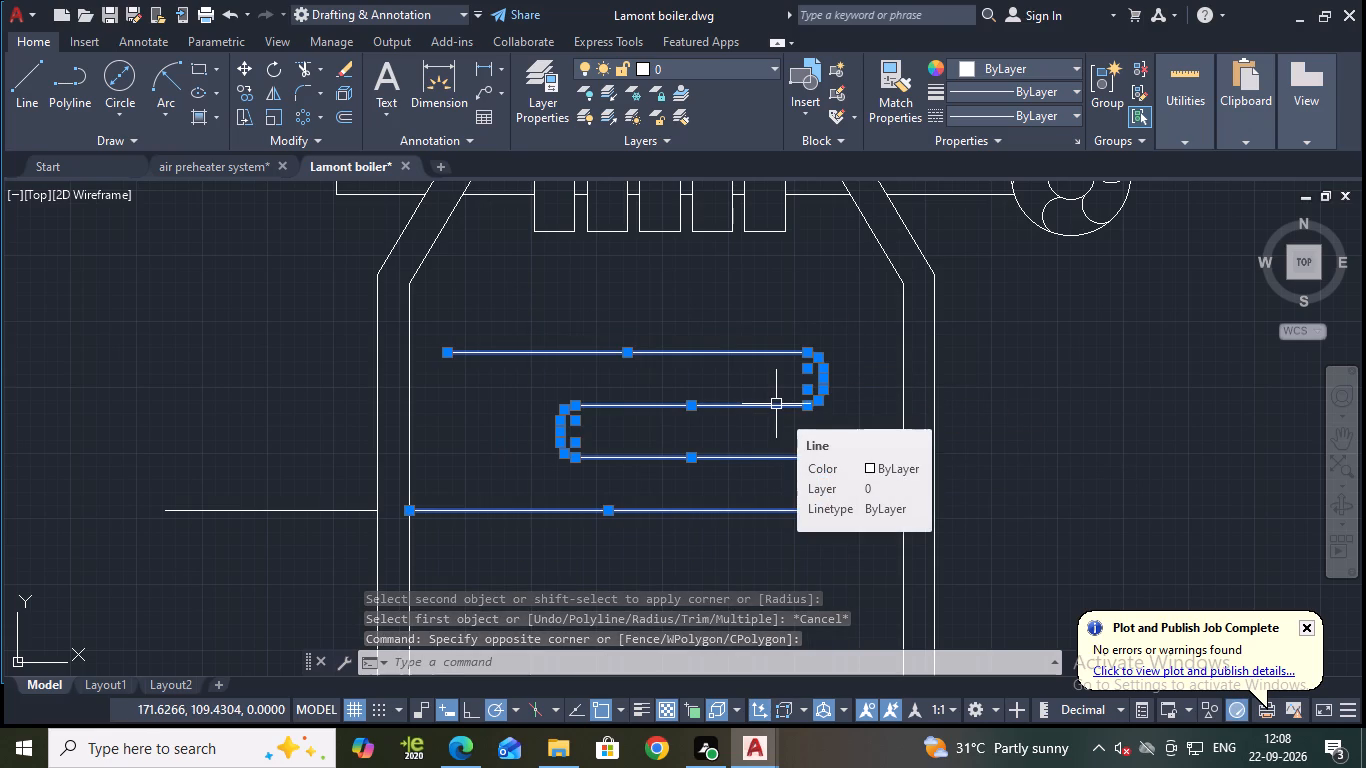
key("j")
key("Return")
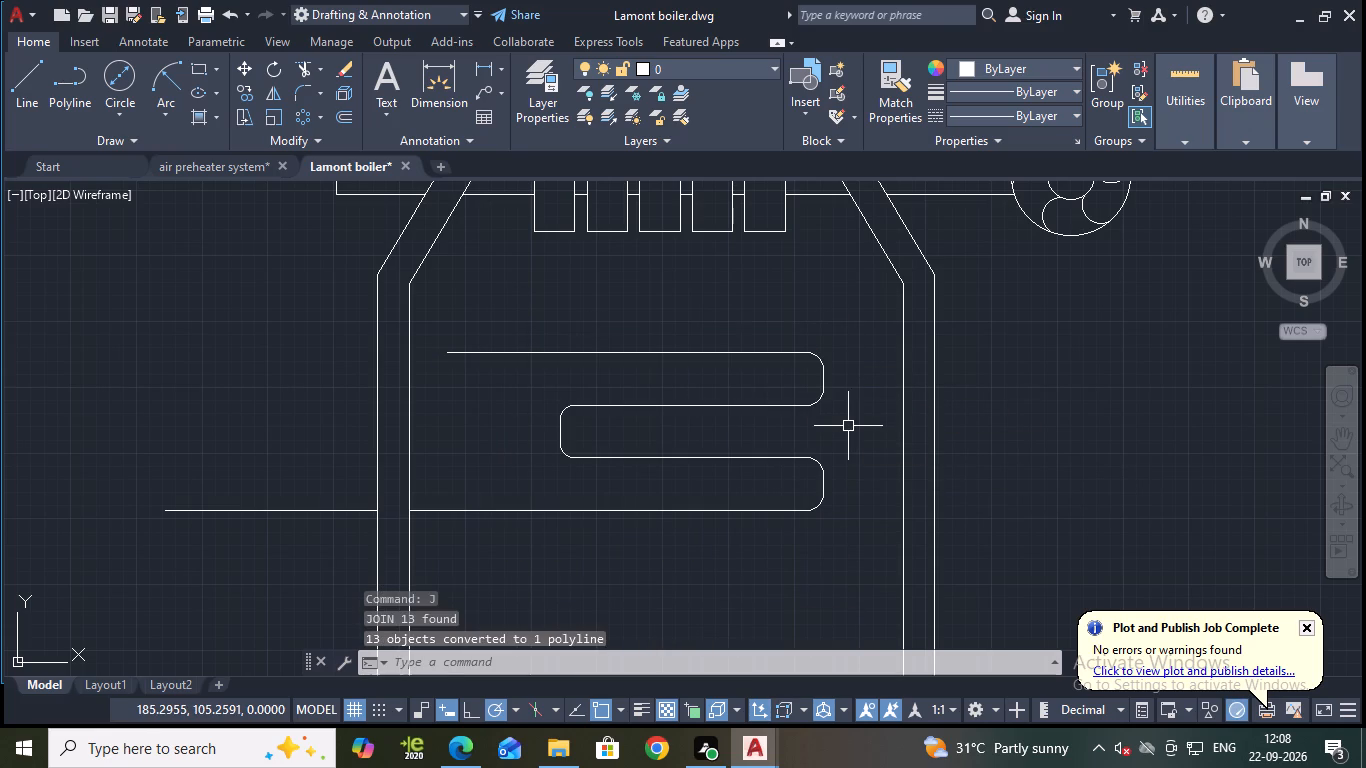
Offset the joined coil polyline by a distance of 2 toward the inside of its right-hand bends, using the Through option.
left_click(733, 351)
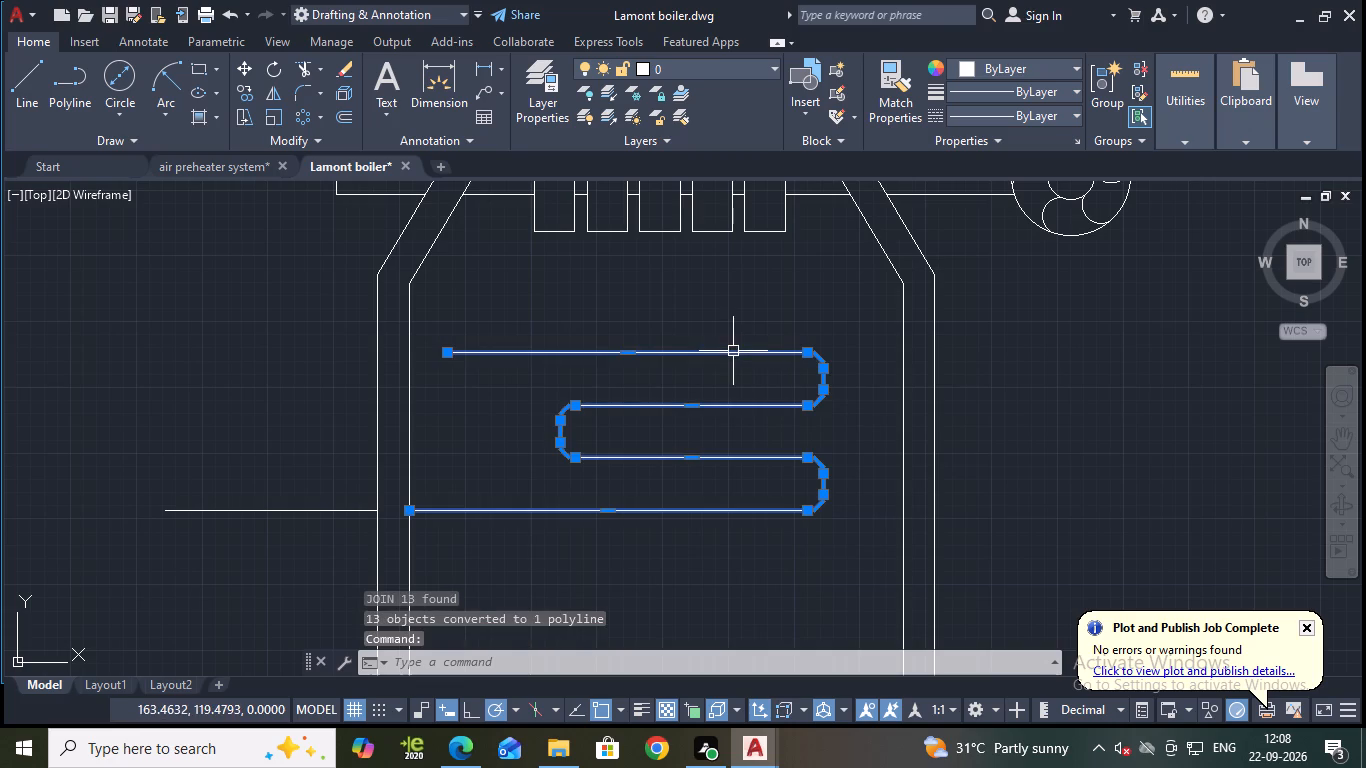
key("o")
key("Return")
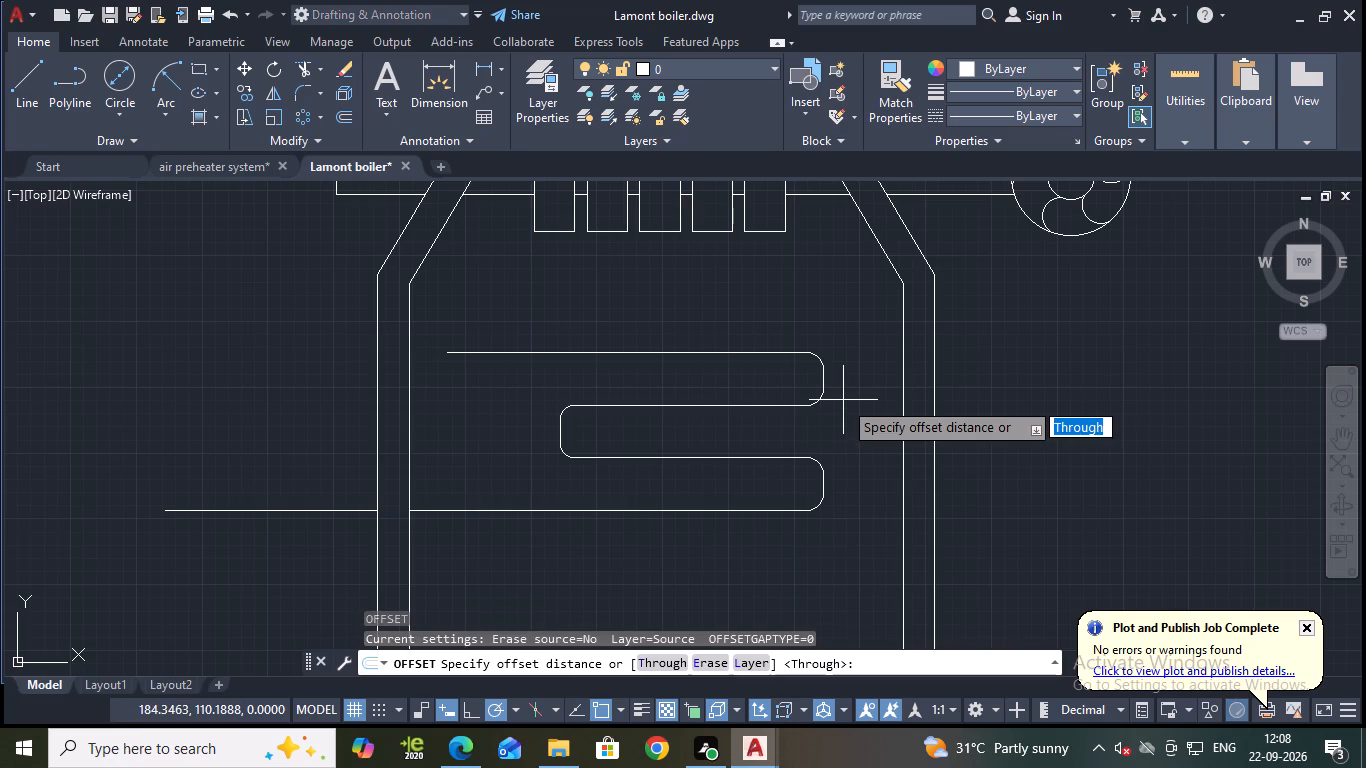
key("Return")
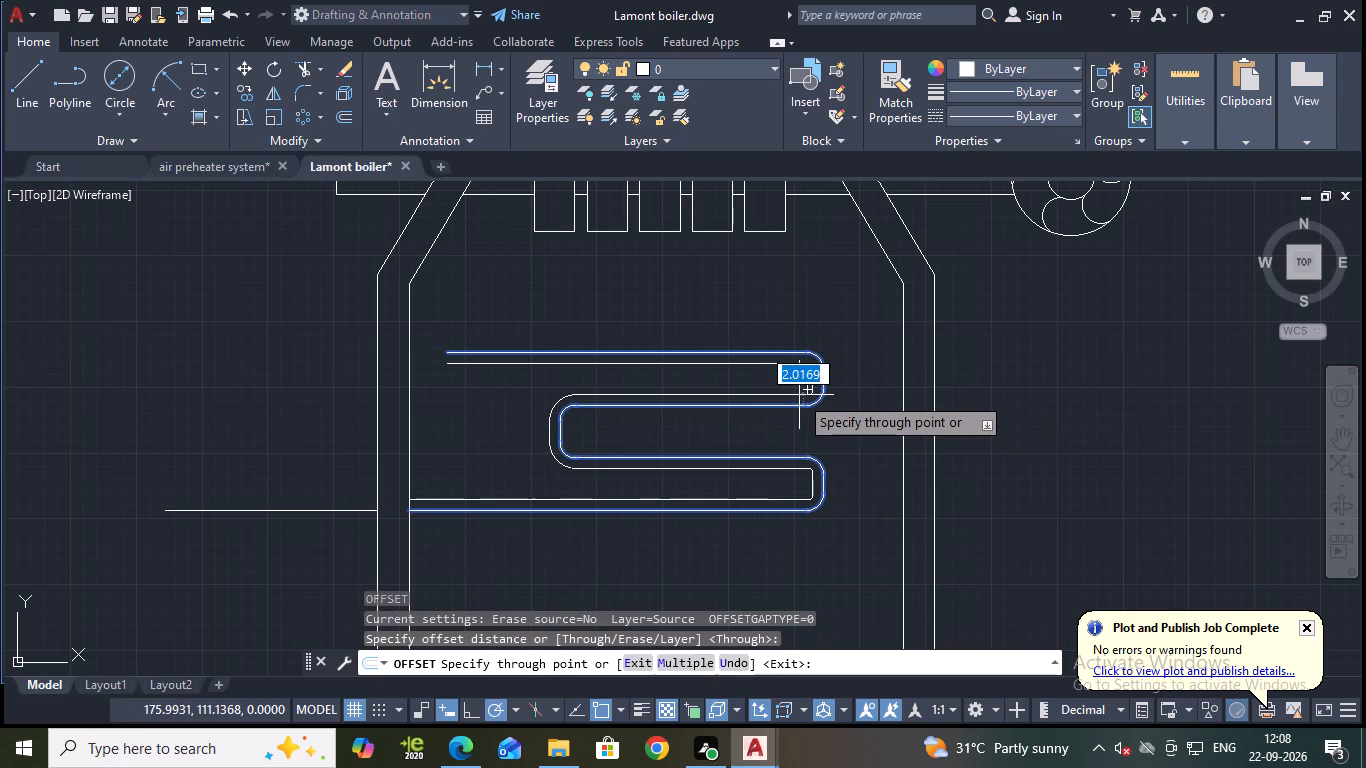
key("2")
key("Return")
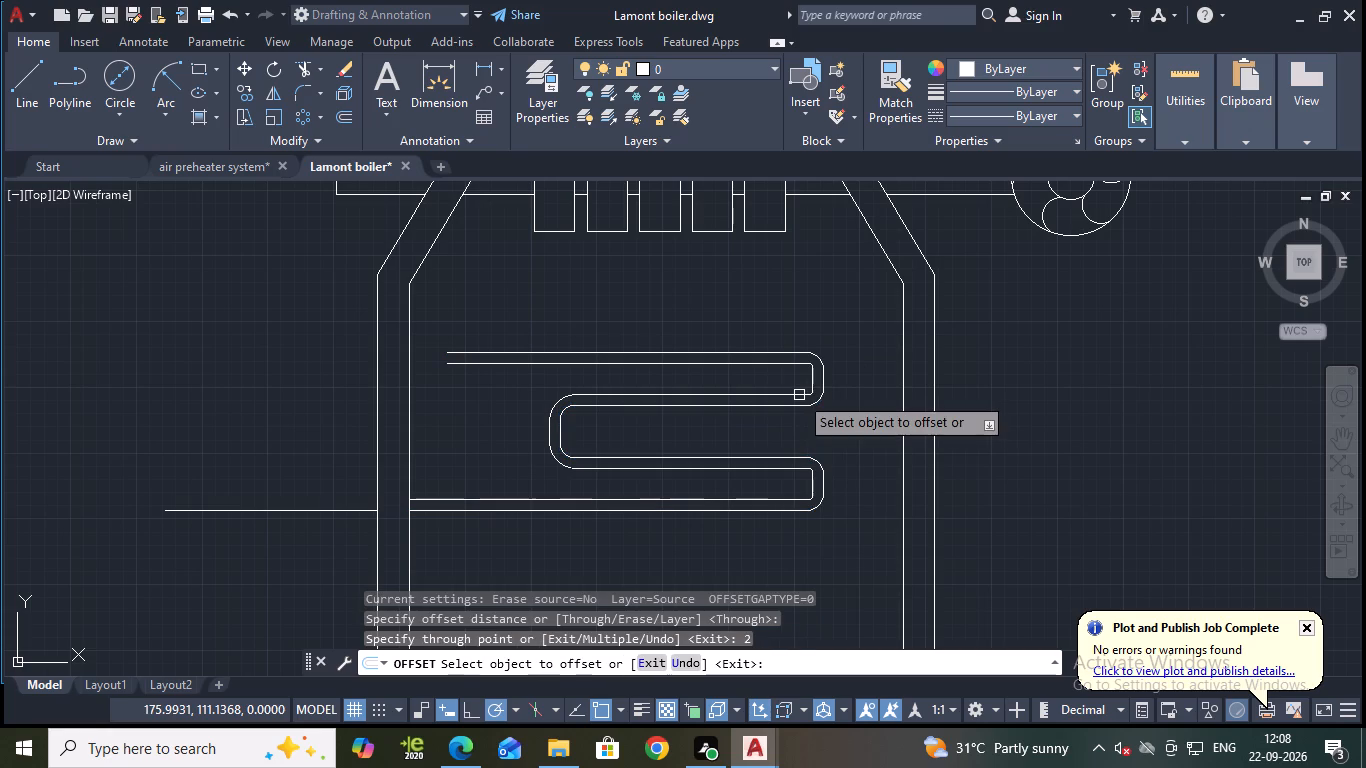
Save the drawing.
key("ctrl+s")
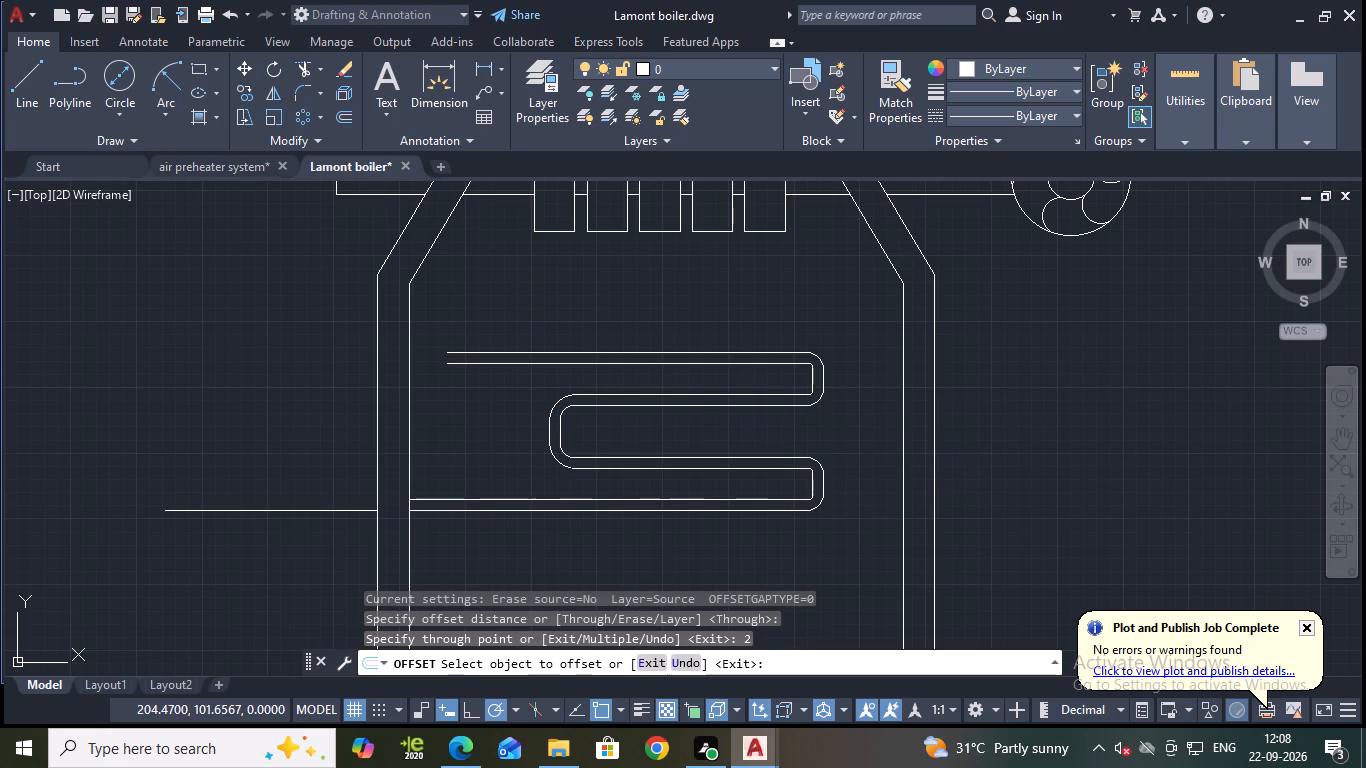
Stretch the offset coil's lower left end horizontally about 46 units through the left wall, near the outer line's end.
scroll(1008, 434, "down", 3)
scroll(1009, 434, "up", 1)
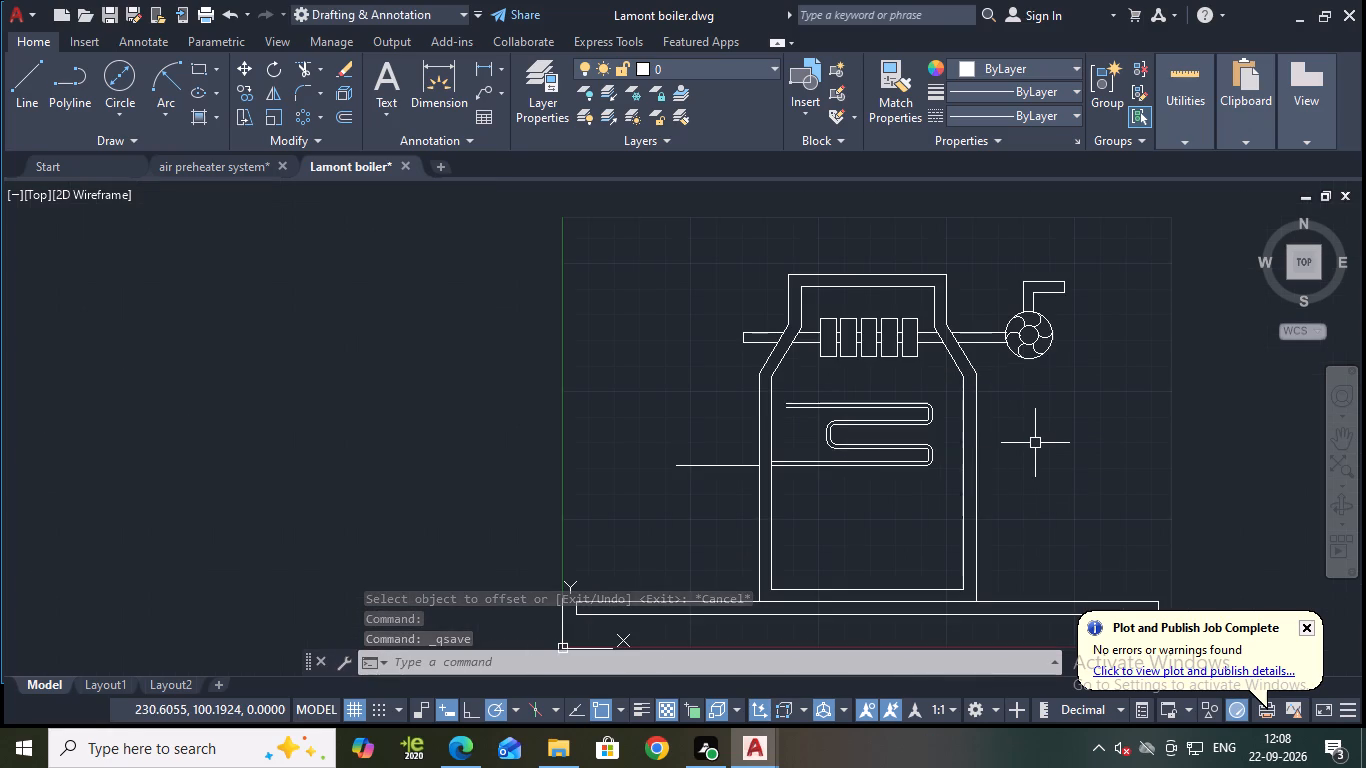
scroll(1035, 443, "up", 1)
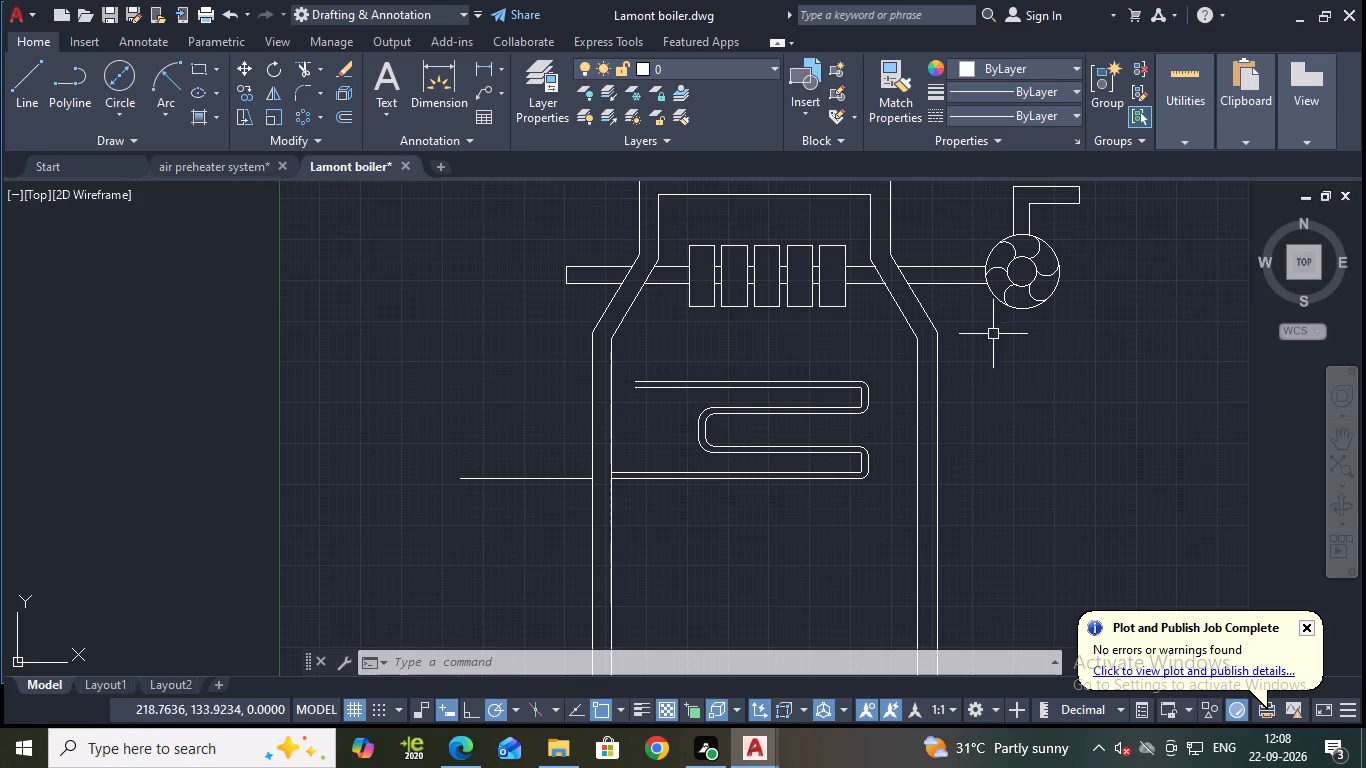
middle_click_drag(1017, 344, 1079, 287)
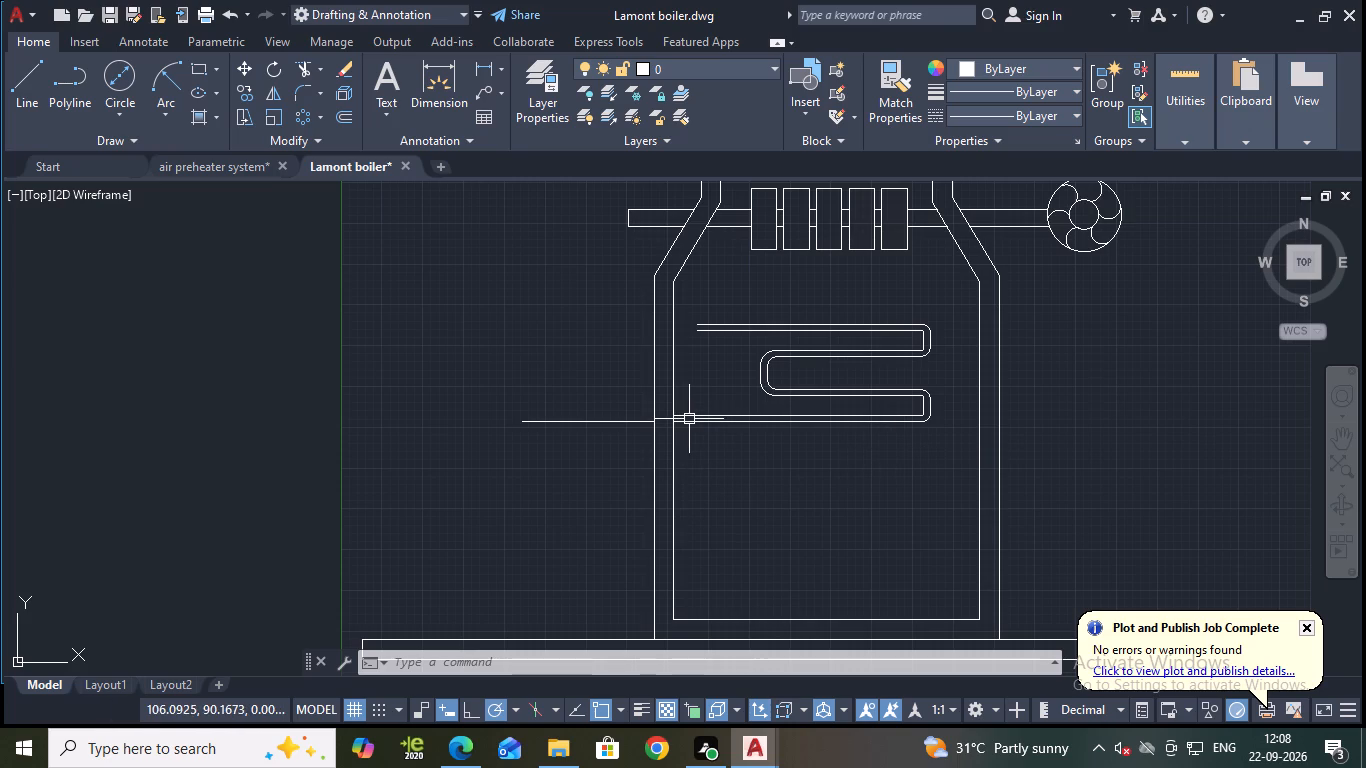
scroll(689, 419, "up", 2)
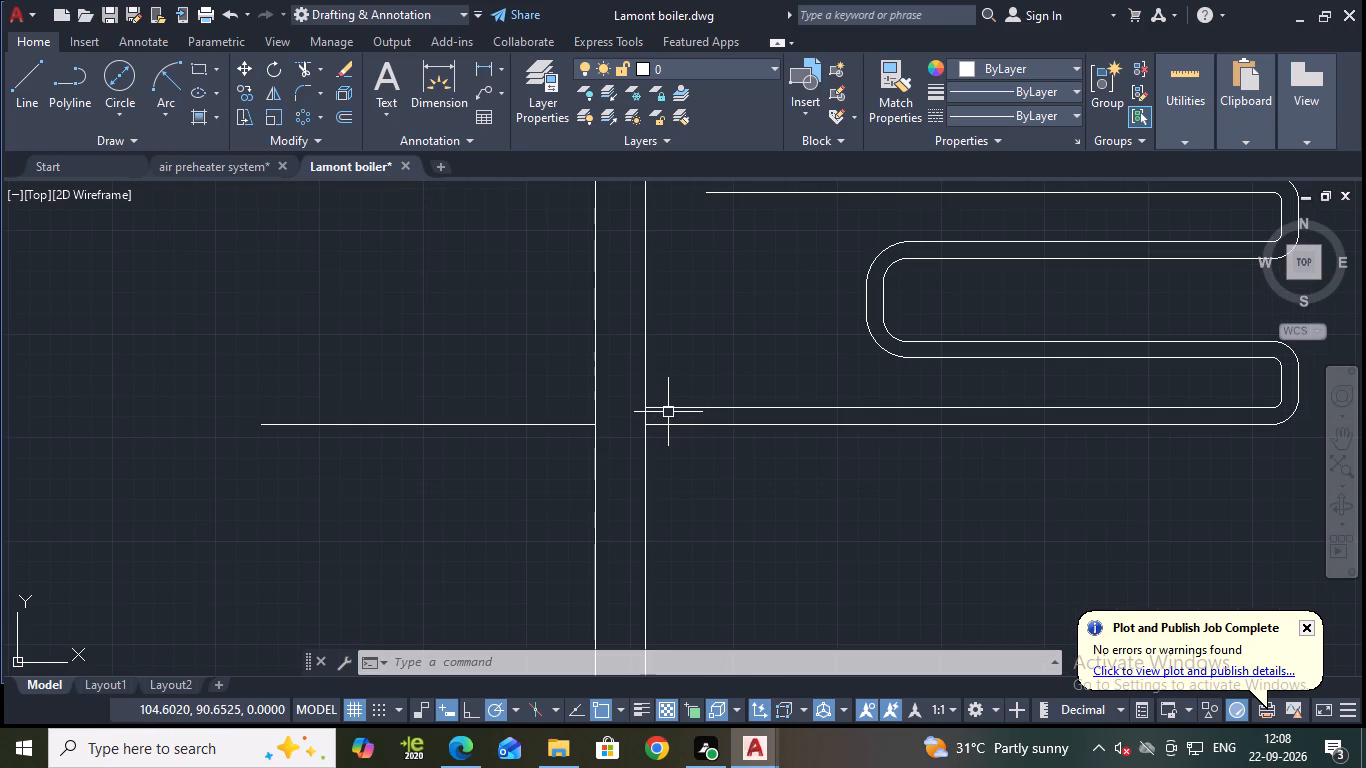
left_click(668, 412)
left_click(650, 405)
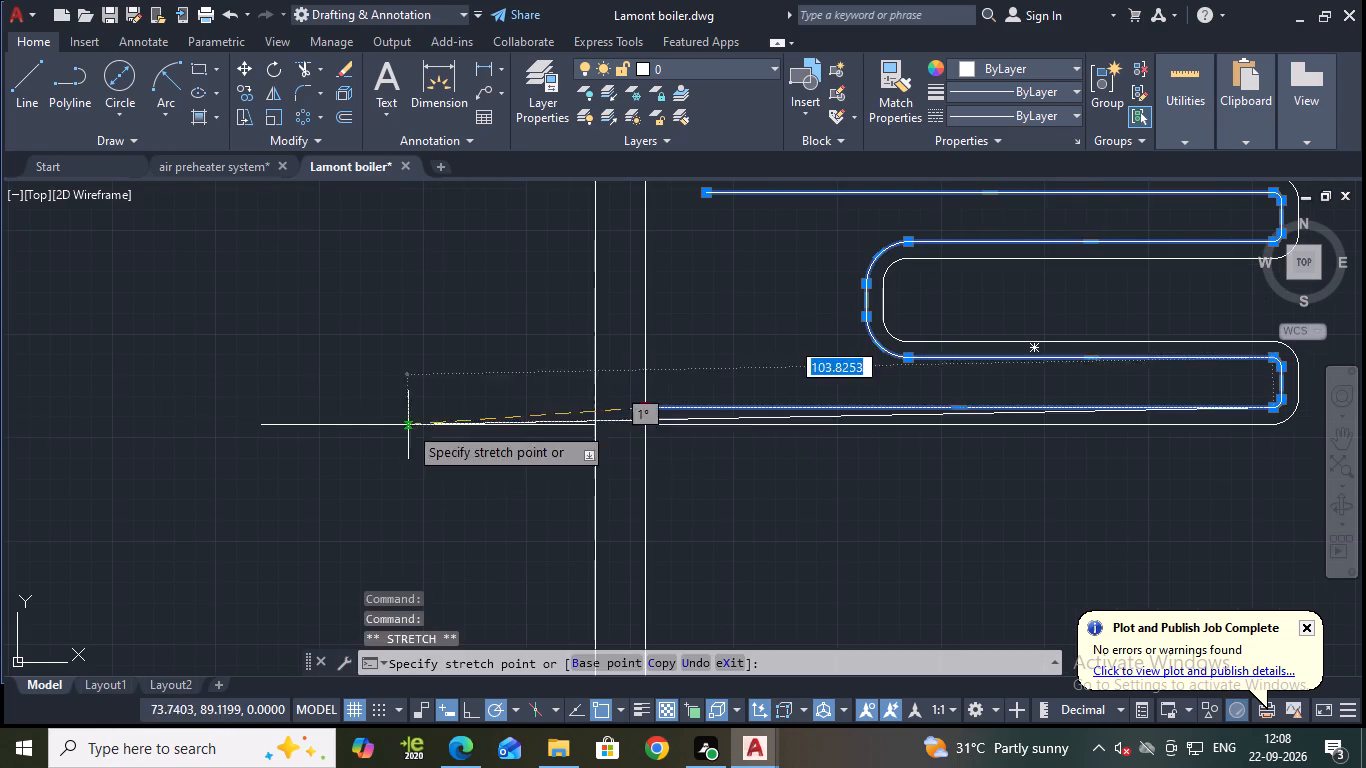
left_click(265, 407)
key("Escape")
Trim the stretched lower coil line between the two lines of the boiler's left wall.
type("TR")
key("Return")
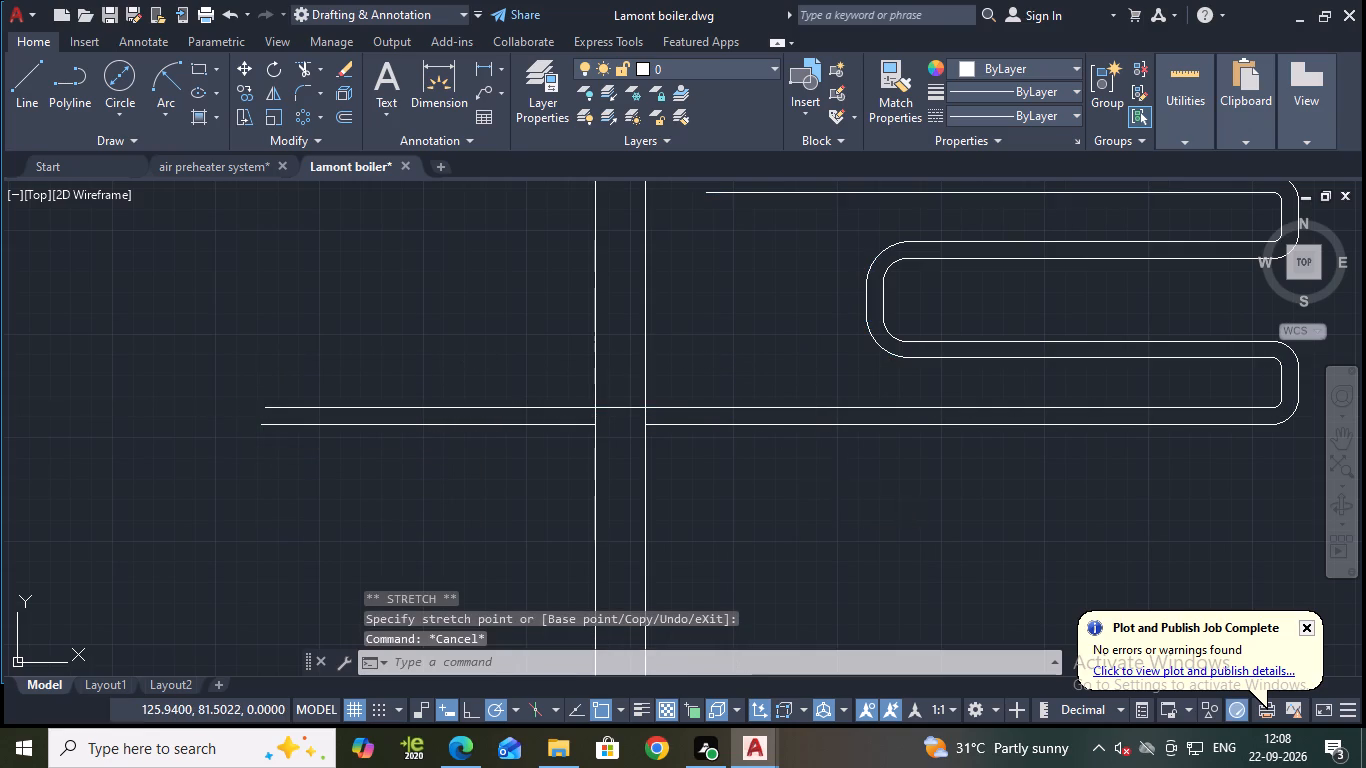
left_click(630, 410)
scroll(998, 484, "down", 2)
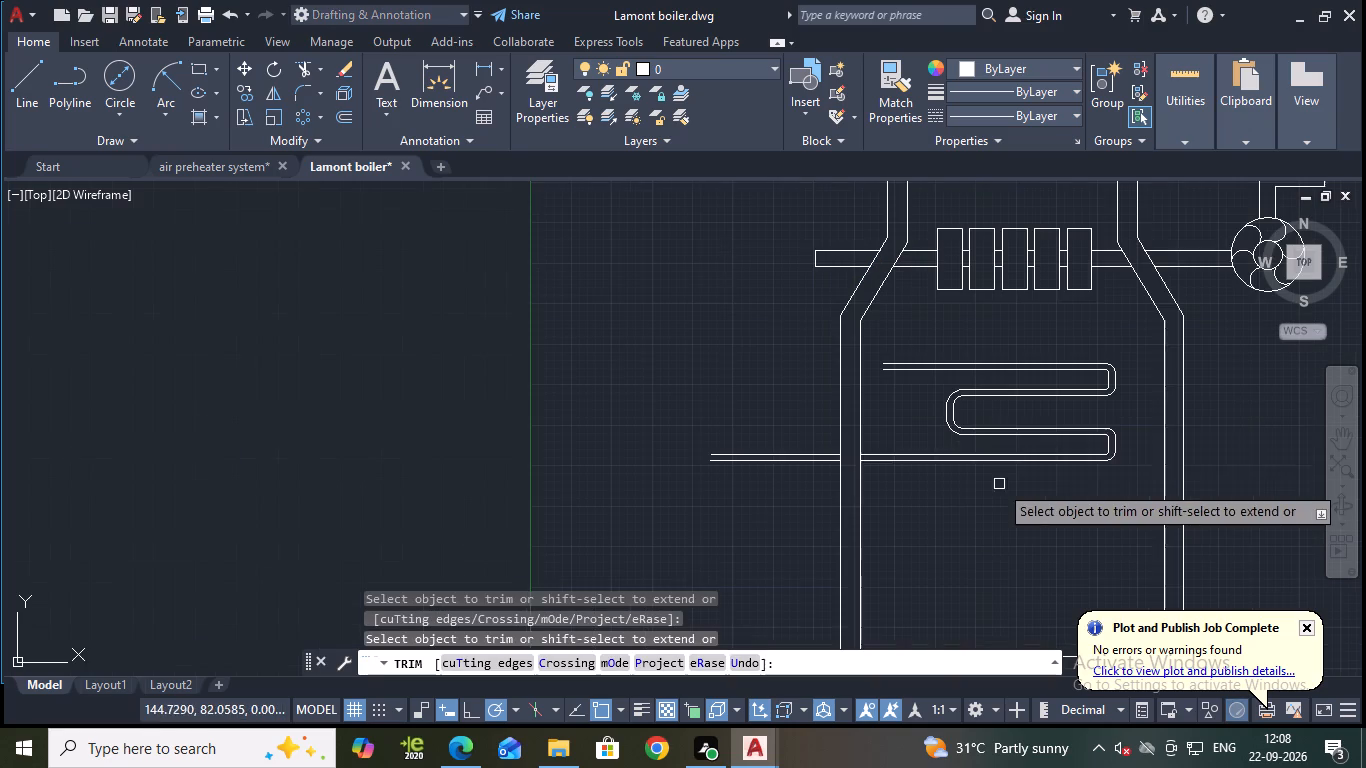
key("Escape")
Save the drawing.
key("ctrl+s")
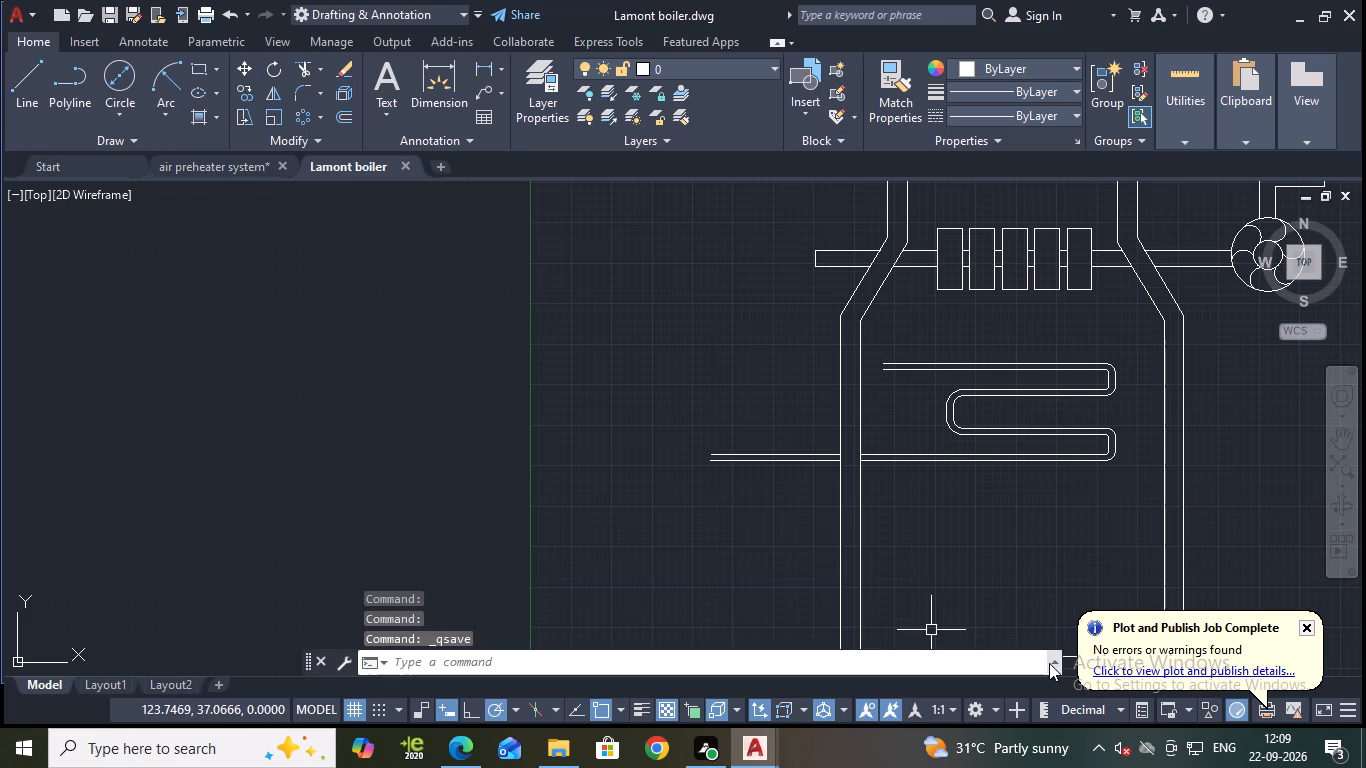
Stretch the upper left ends of both coil lines horizontally about 34 units through the left wall, ending in line.
middle_click_drag(940, 548, 905, 531)
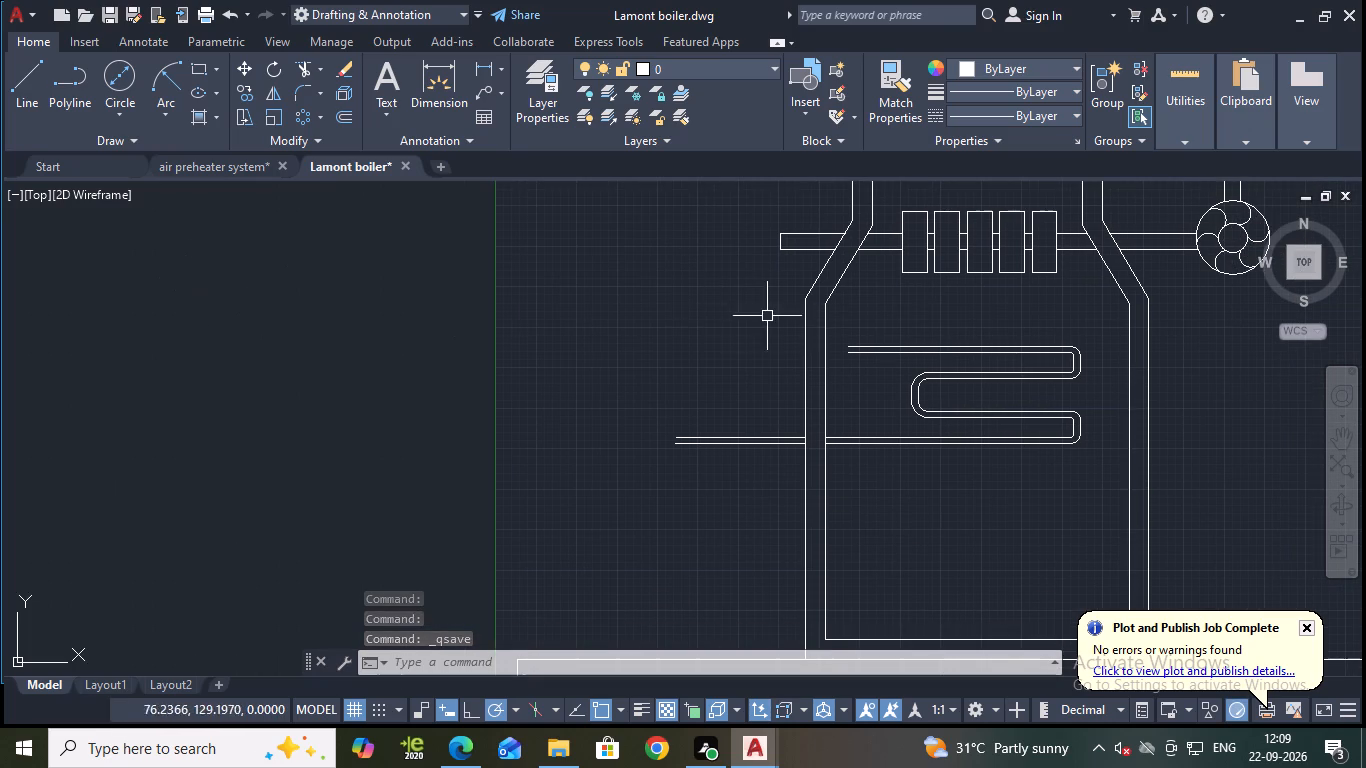
left_click(880, 347)
left_click(852, 347)
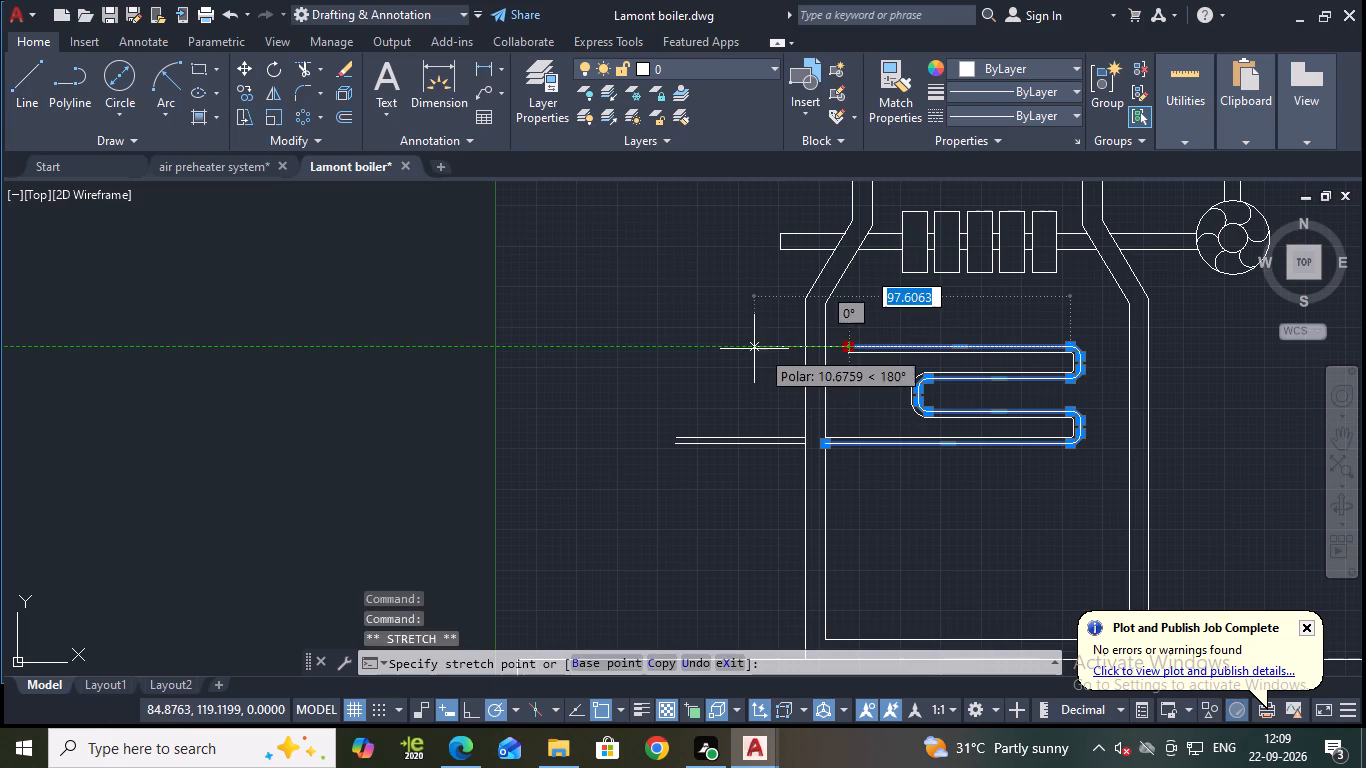
left_click(739, 349)
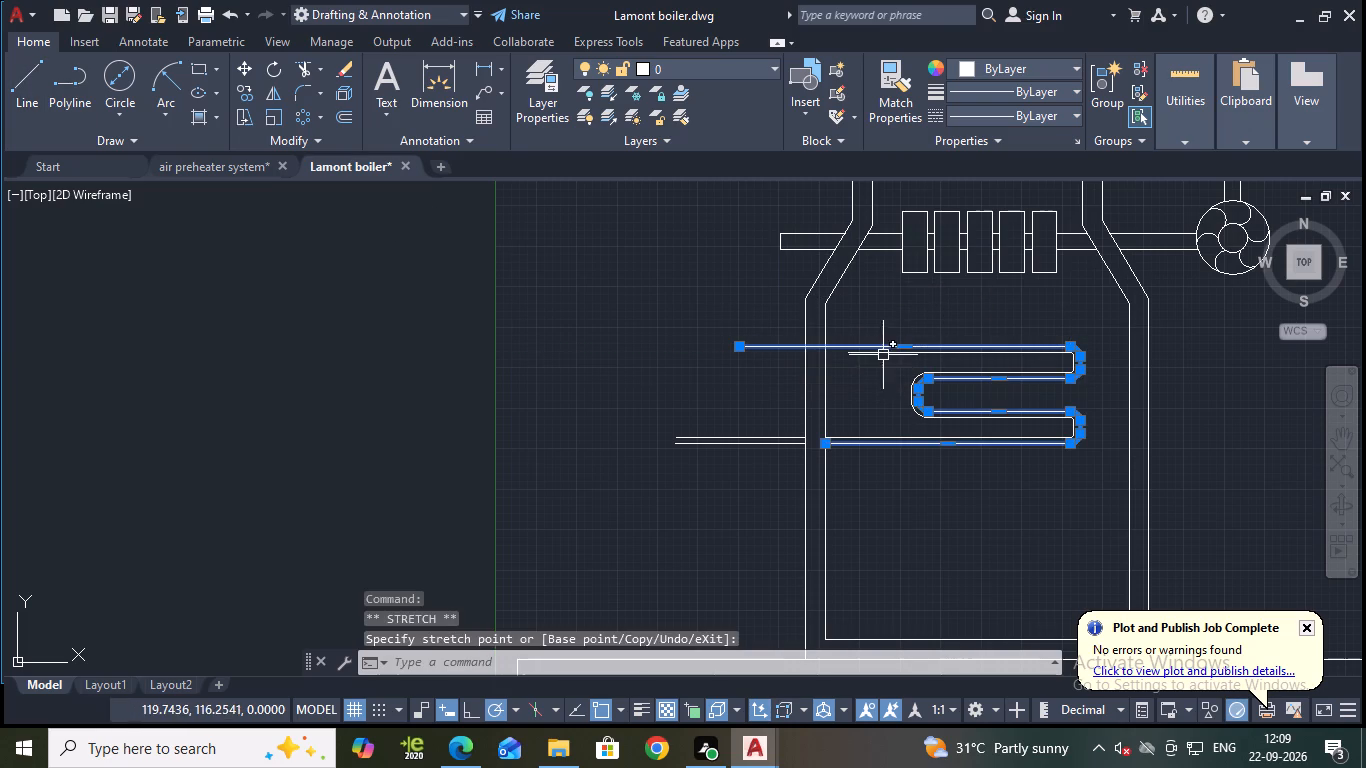
left_click(883, 354)
left_click(848, 353)
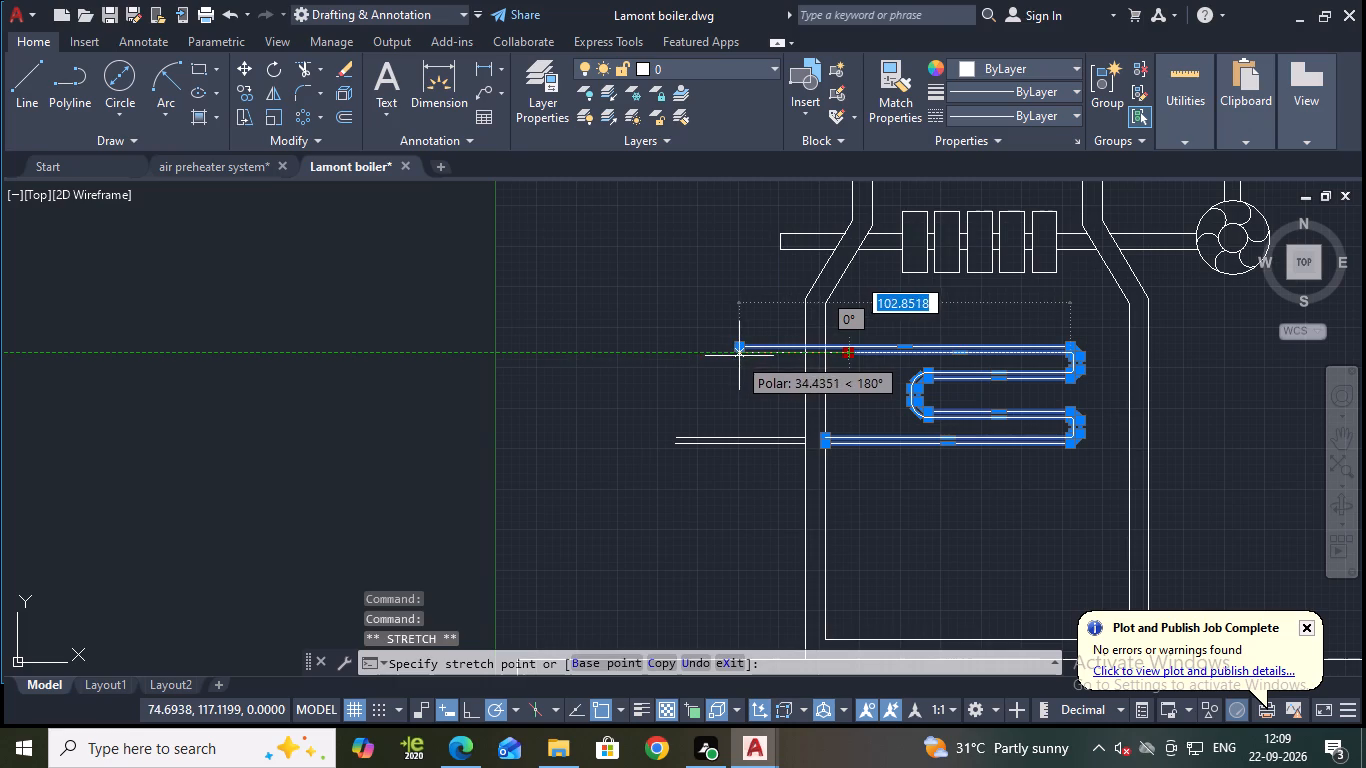
scroll(739, 356, "up", 2)
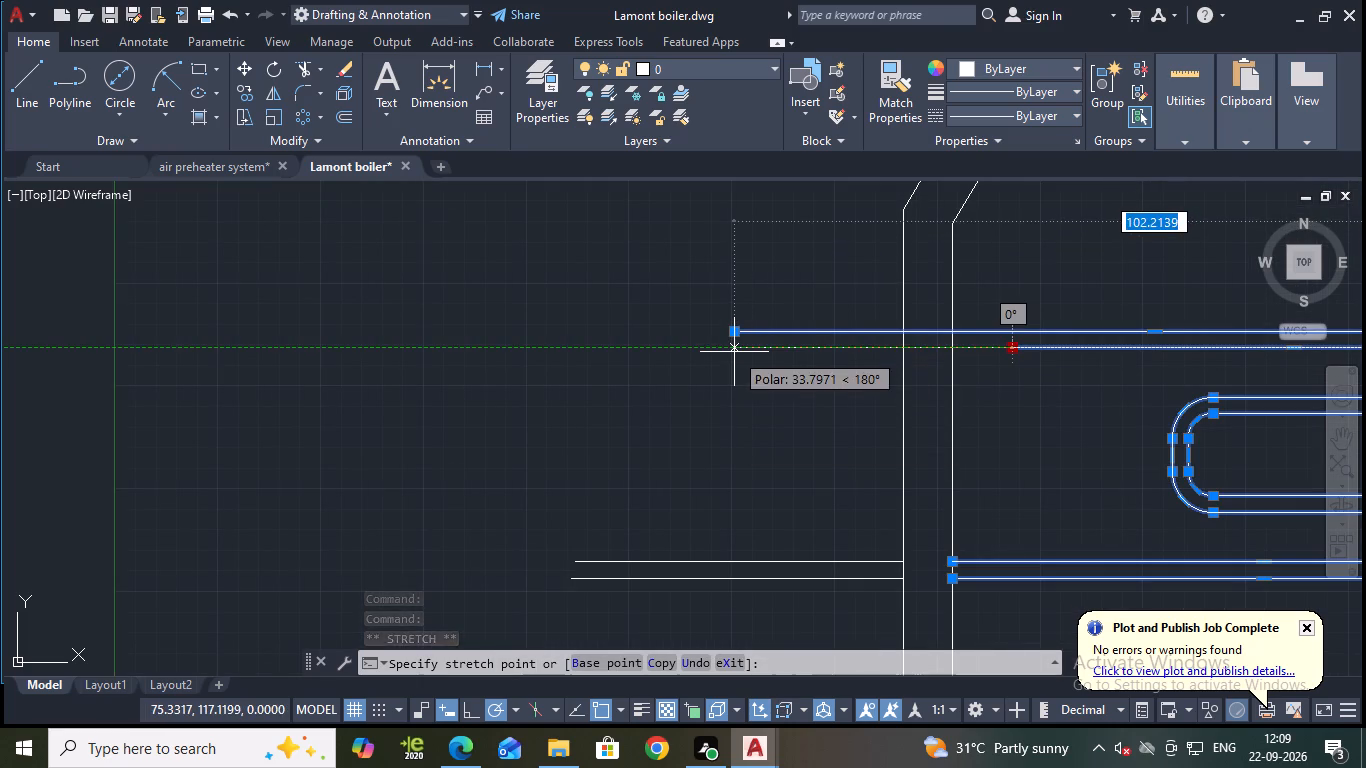
left_click(734, 352)
key("Escape")
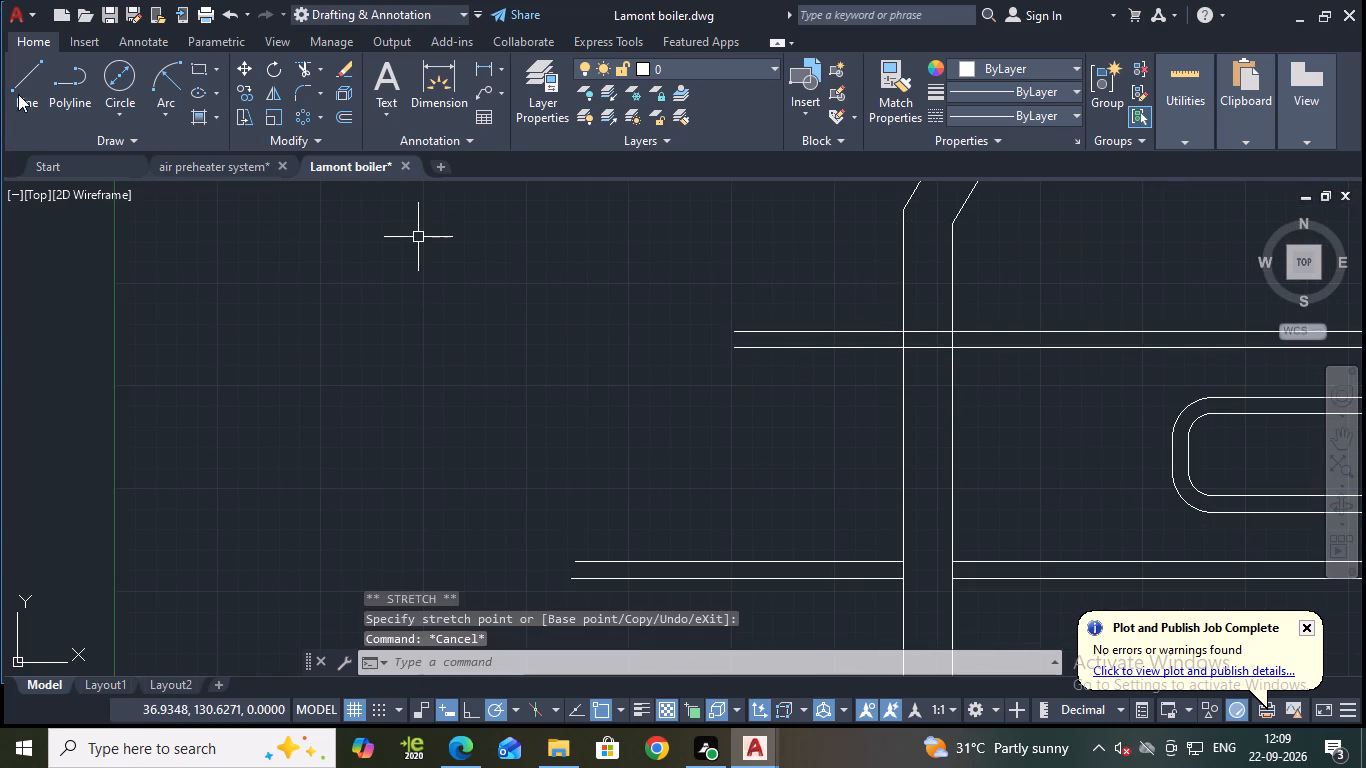
Draw a circle about 7.2 in diameter outside the boiler, left of the upper coil pipe's end.
left_click(114, 75)
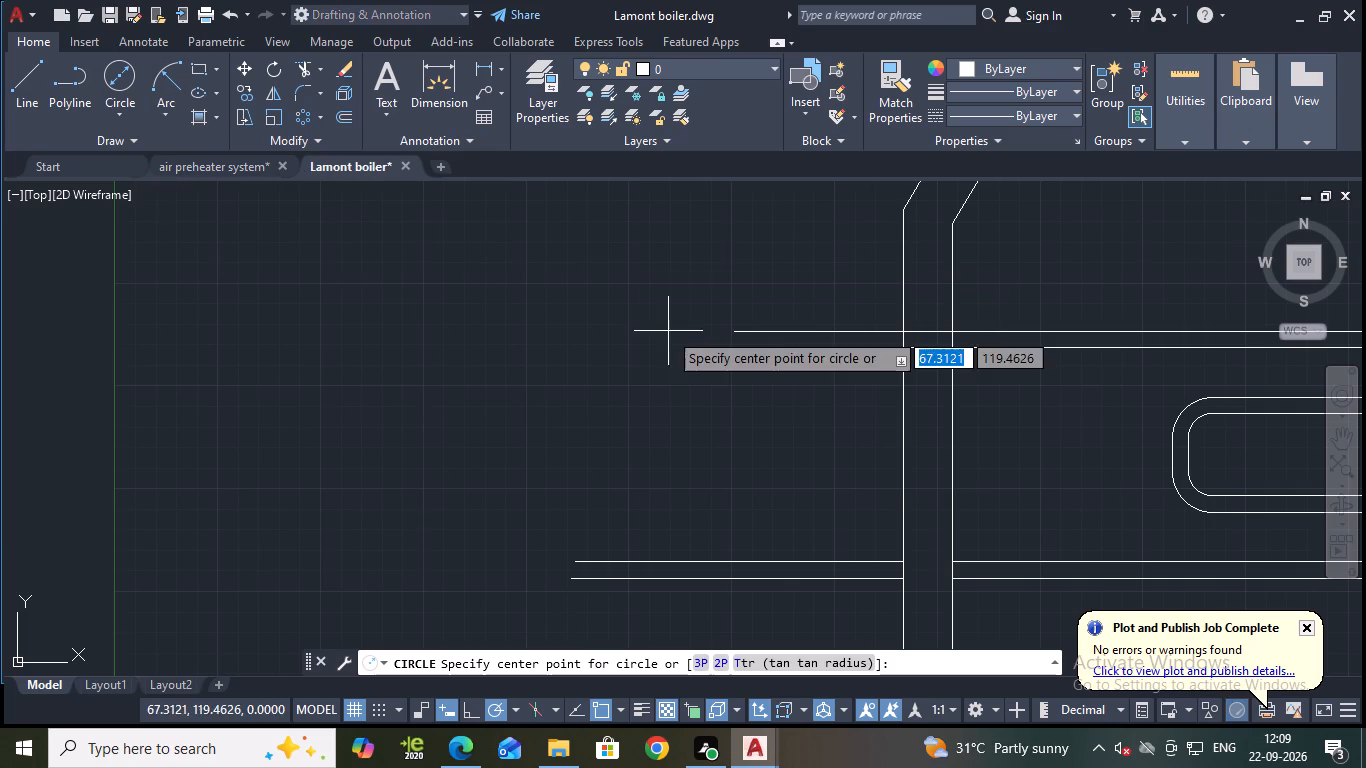
left_click(605, 357)
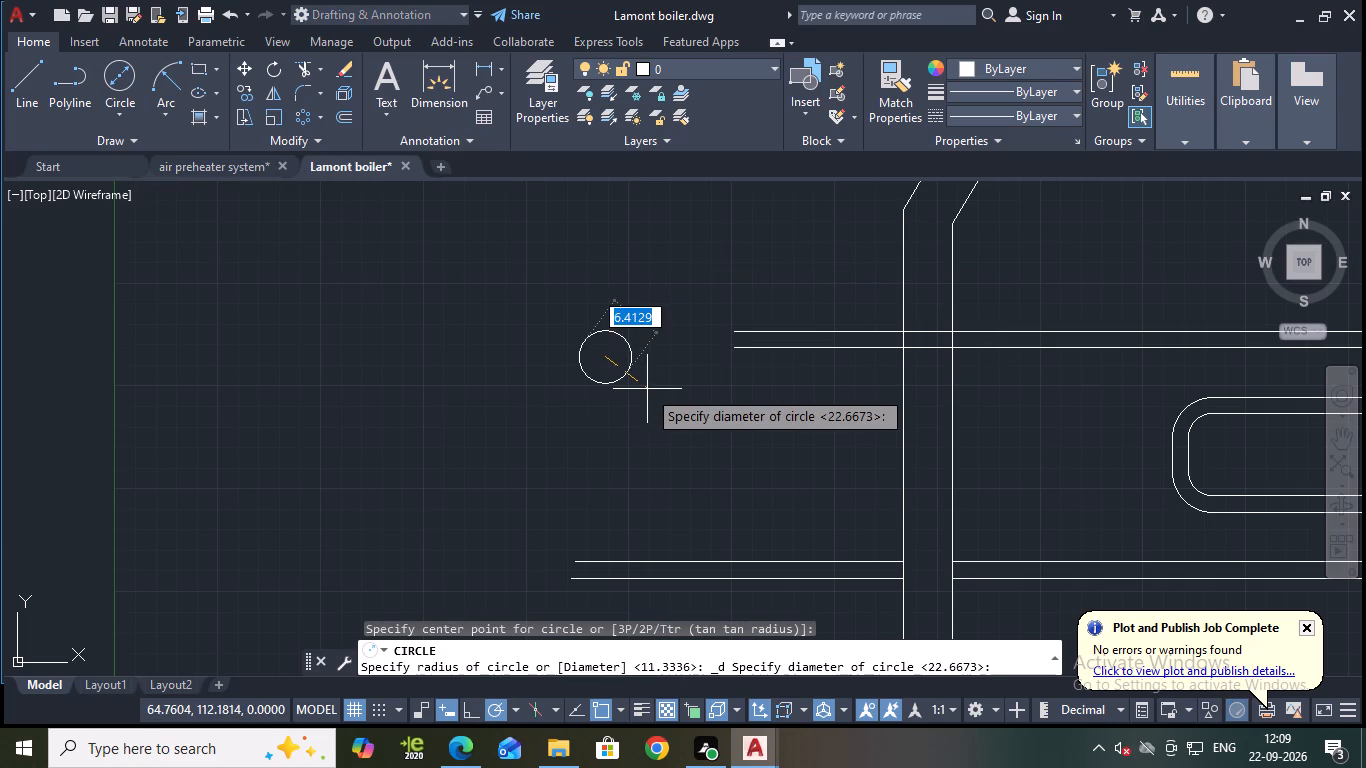
left_click(652, 393)
key("Escape")
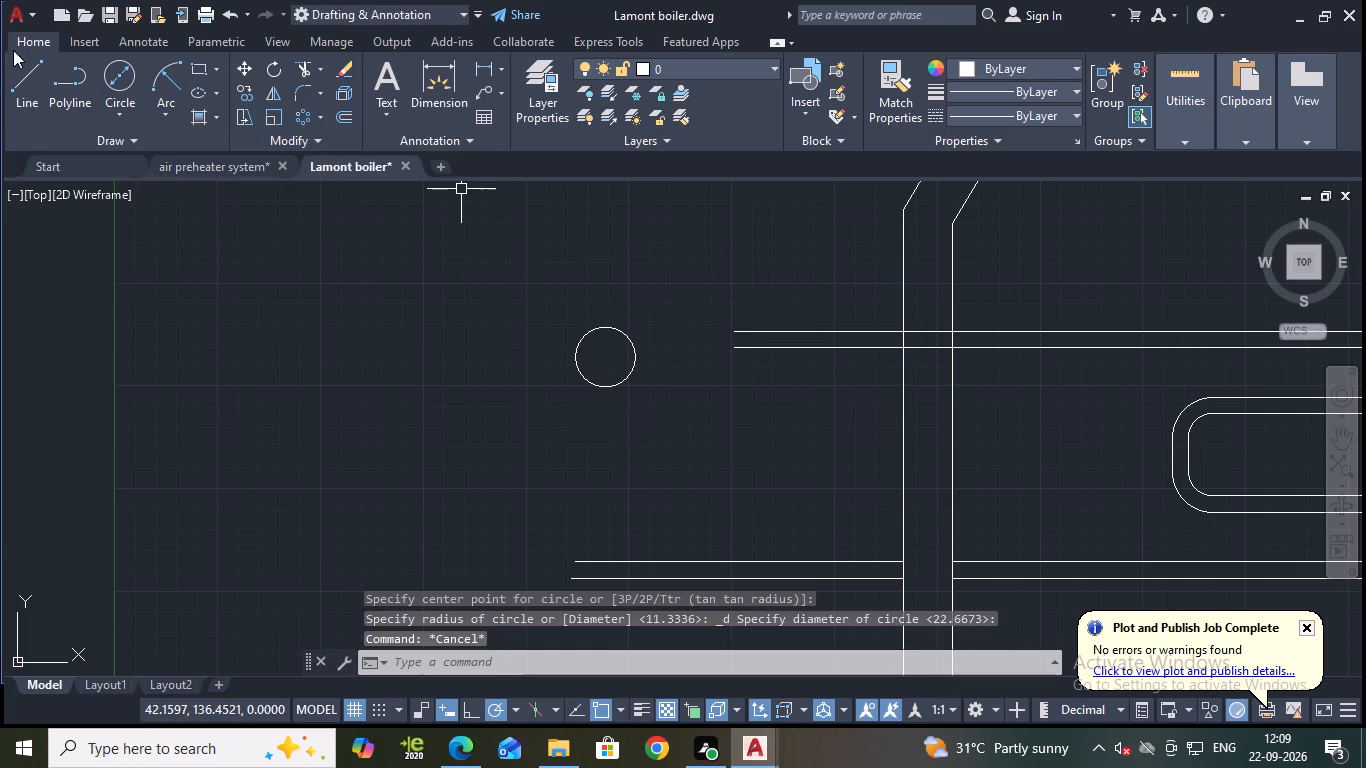
Draw connected lines from the circle's top point: about 11.7 right, 2.7 down and 6.1 back left.
left_click(30, 66)
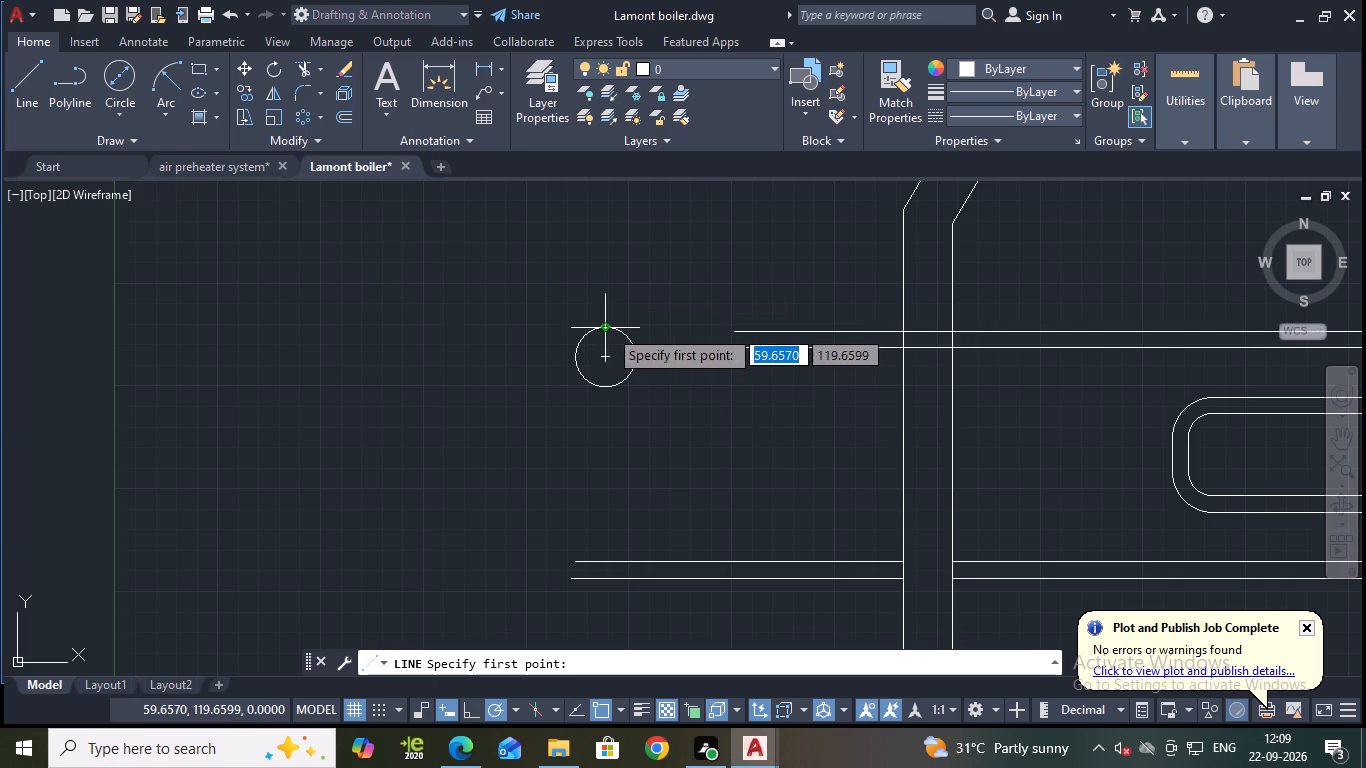
left_click(608, 328)
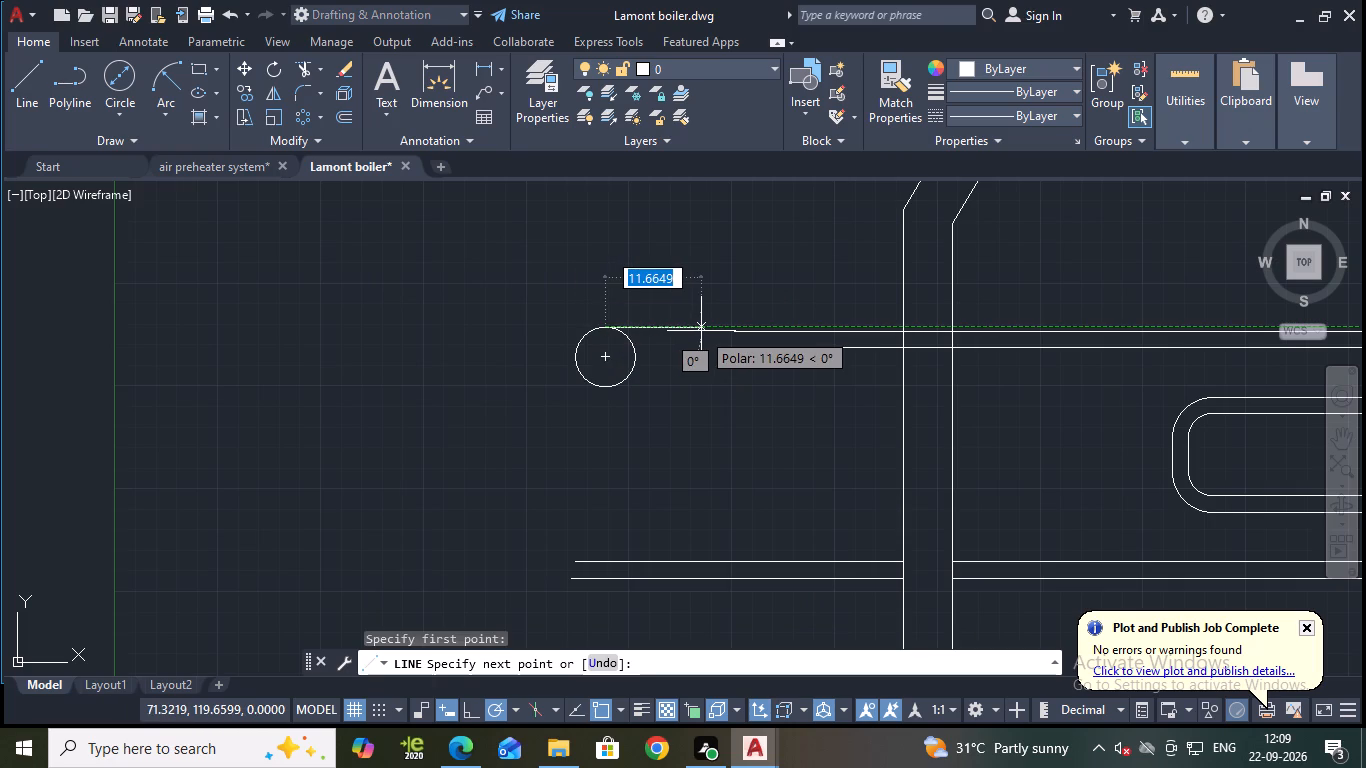
left_click(701, 331)
left_click(703, 350)
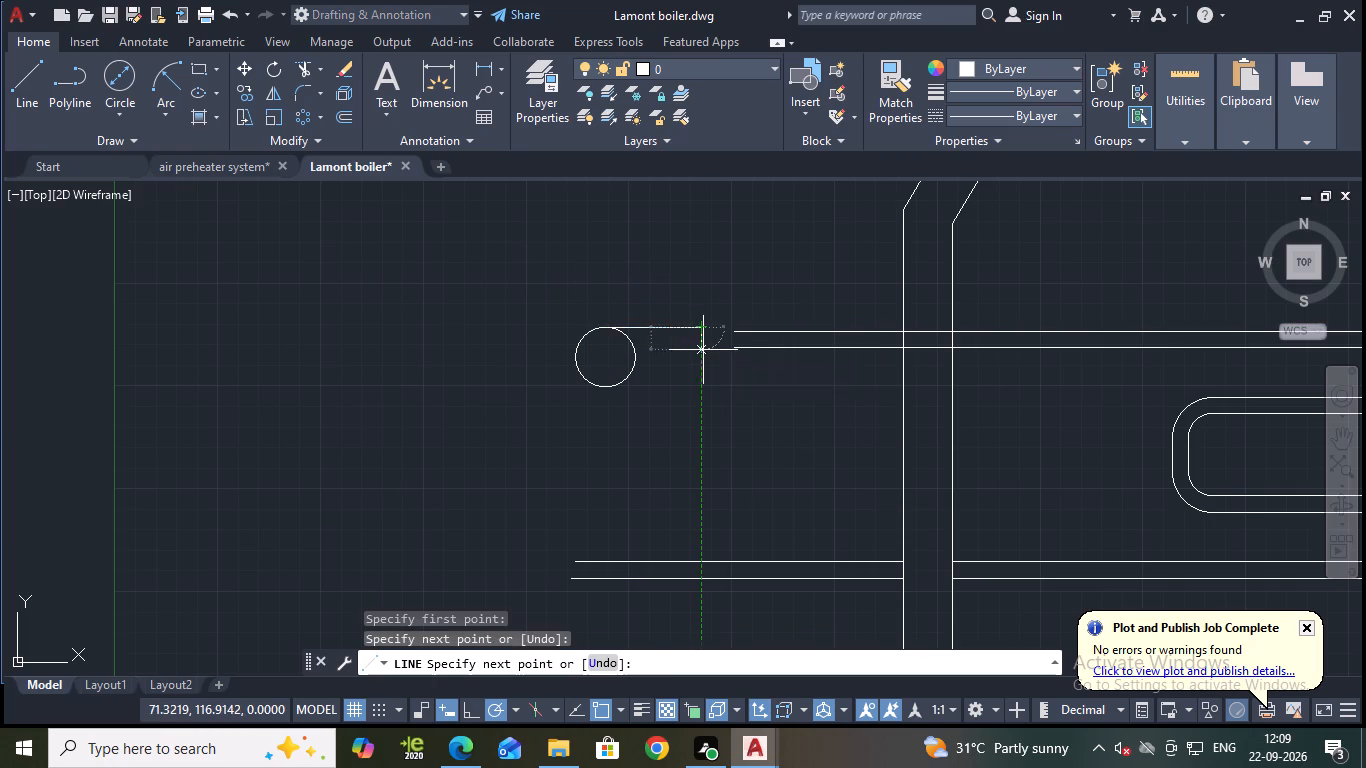
left_click(651, 353)
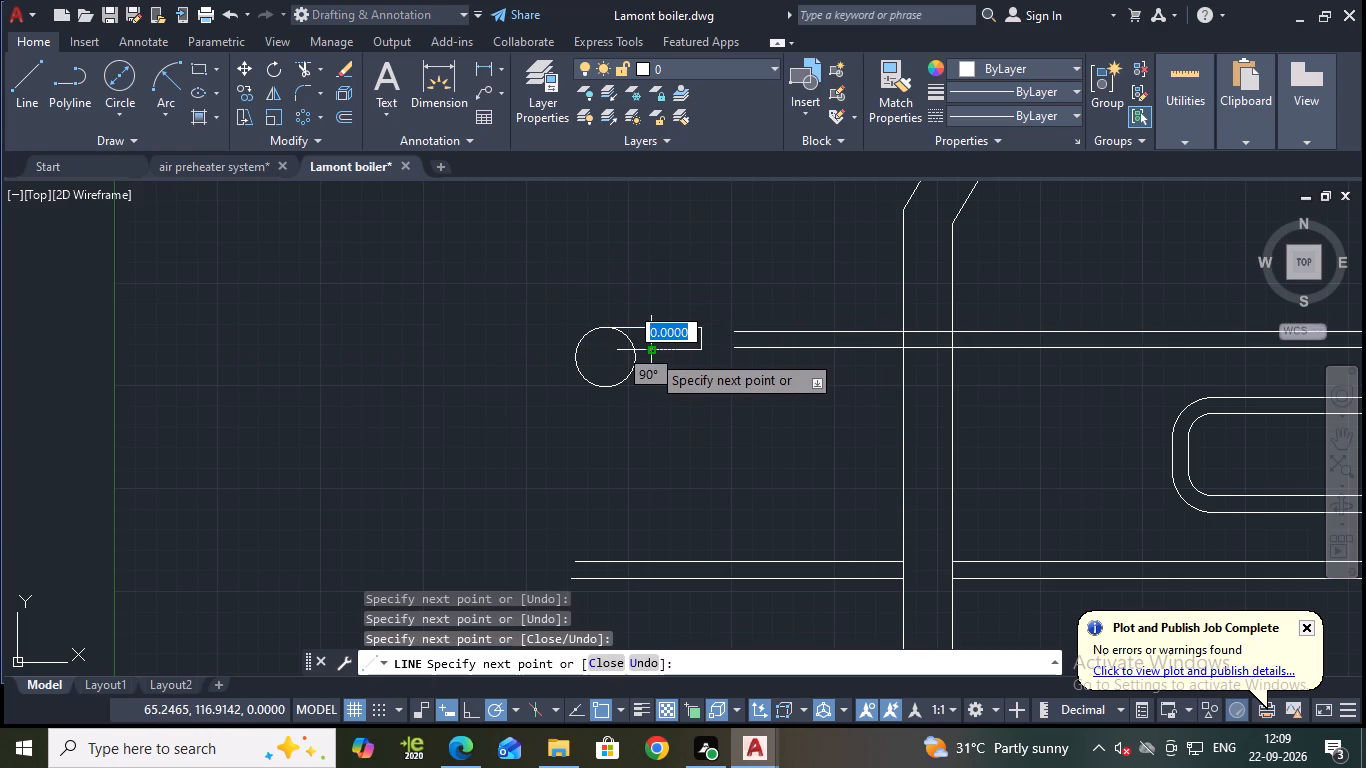
key("Escape")
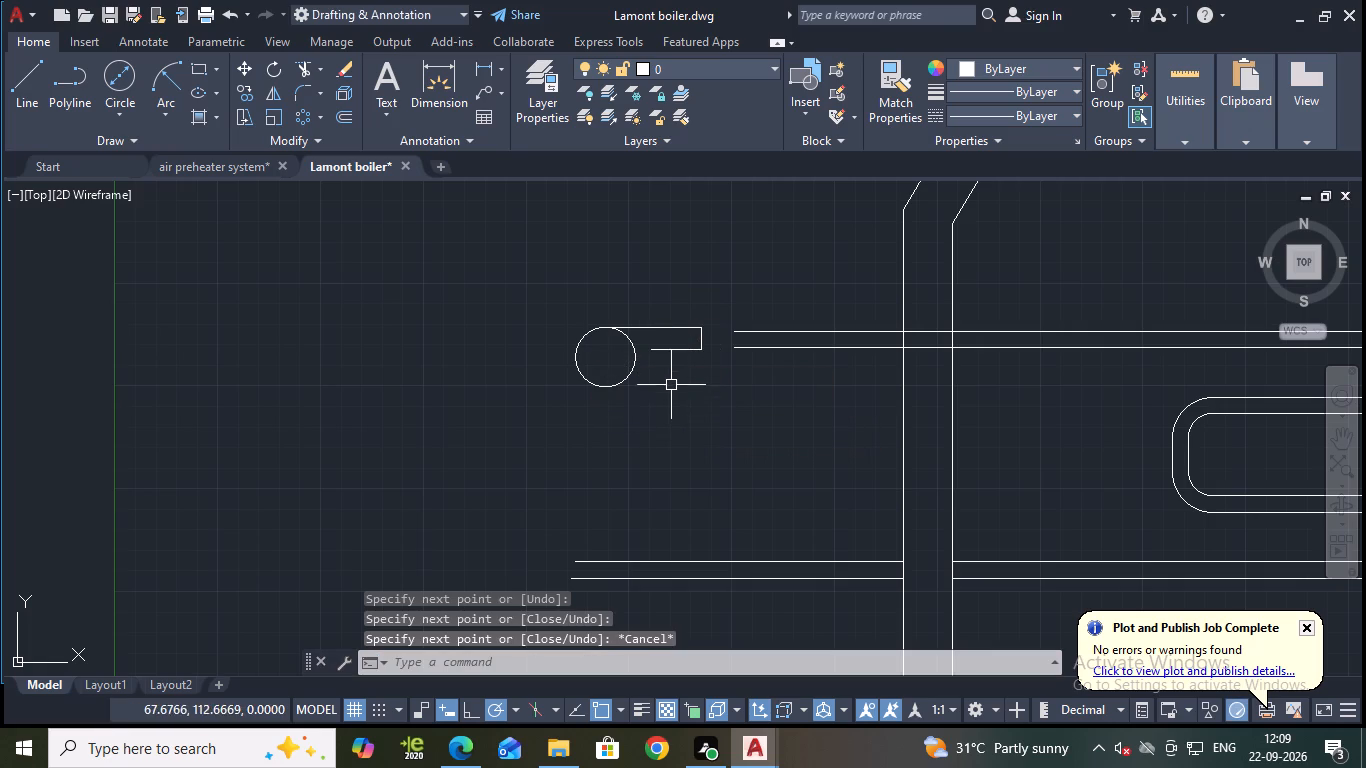
Draw a Tan, Tan, Radius circle tangent to the small circle and the outlet's lower line, keeping the radius of about 3.6.
left_click(110, 109)
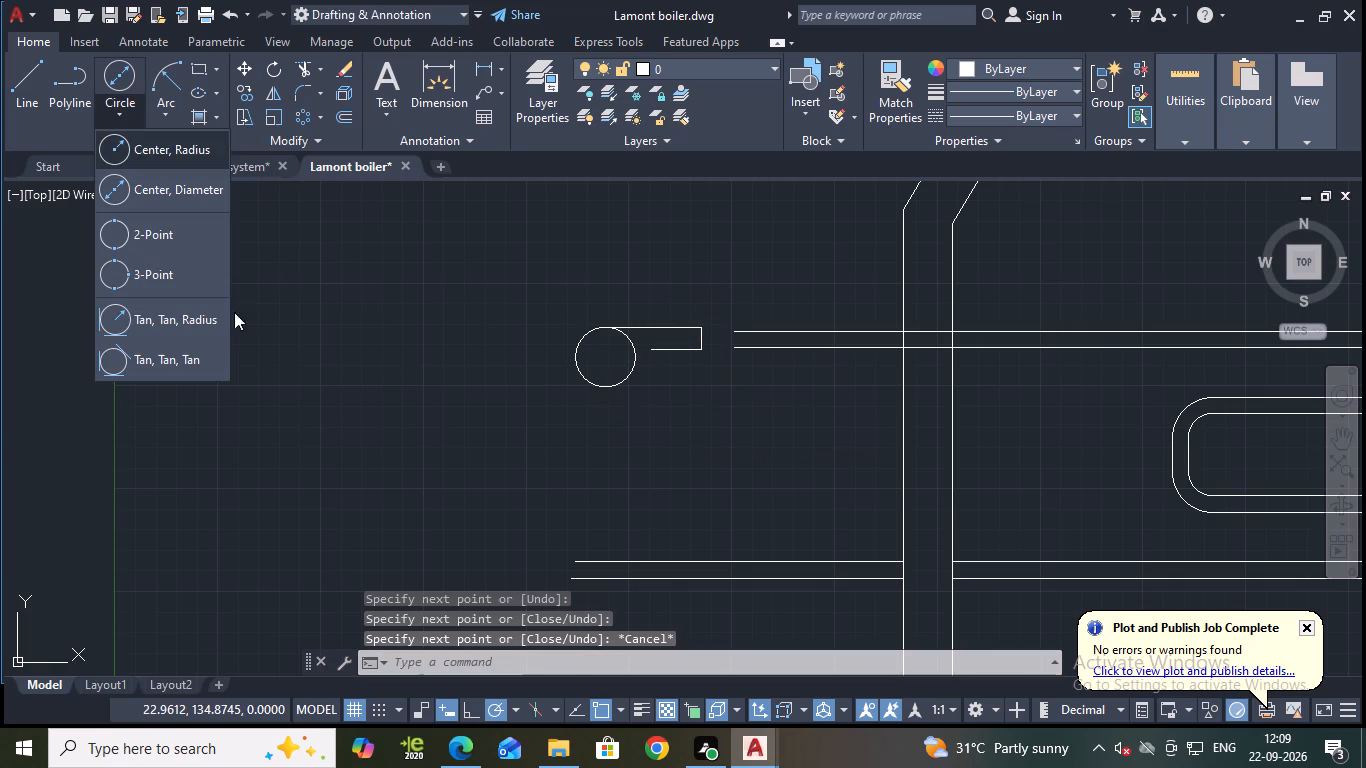
left_click(177, 324)
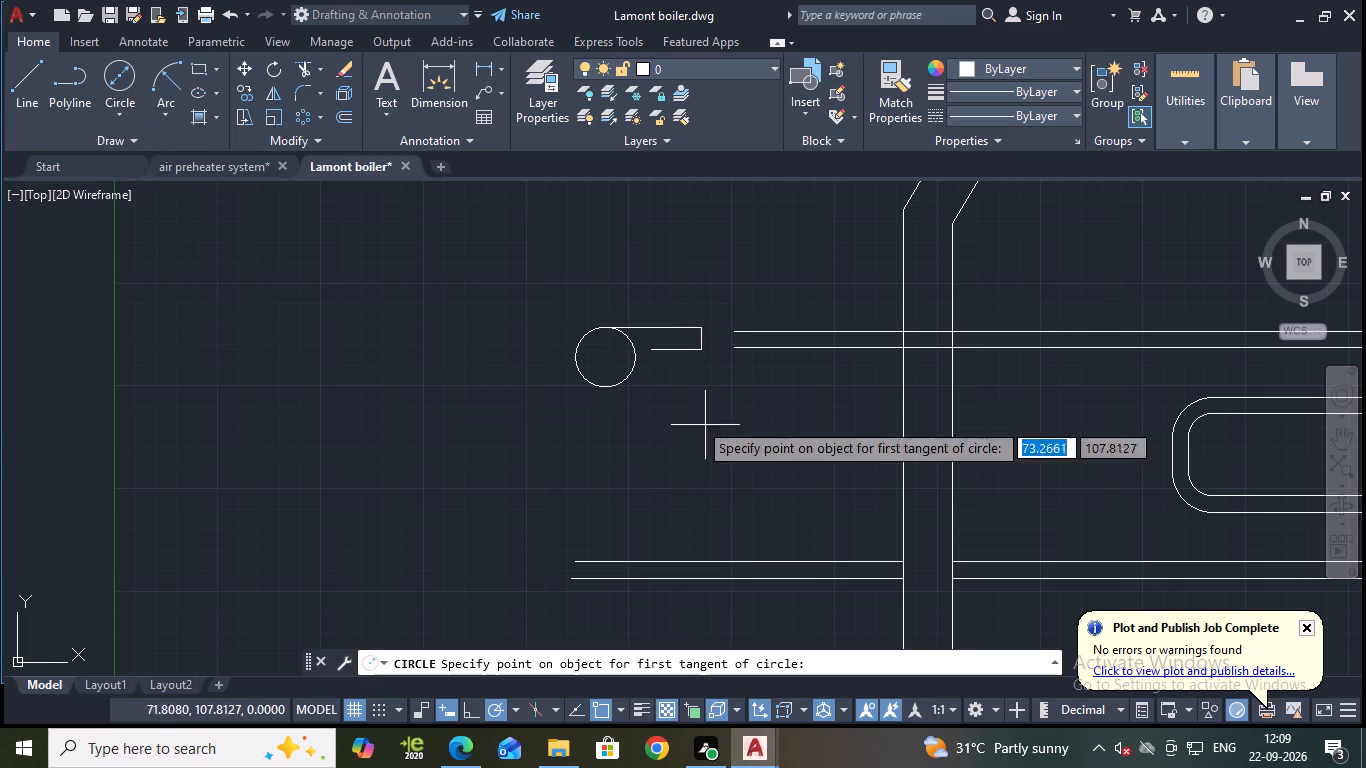
left_click(625, 373)
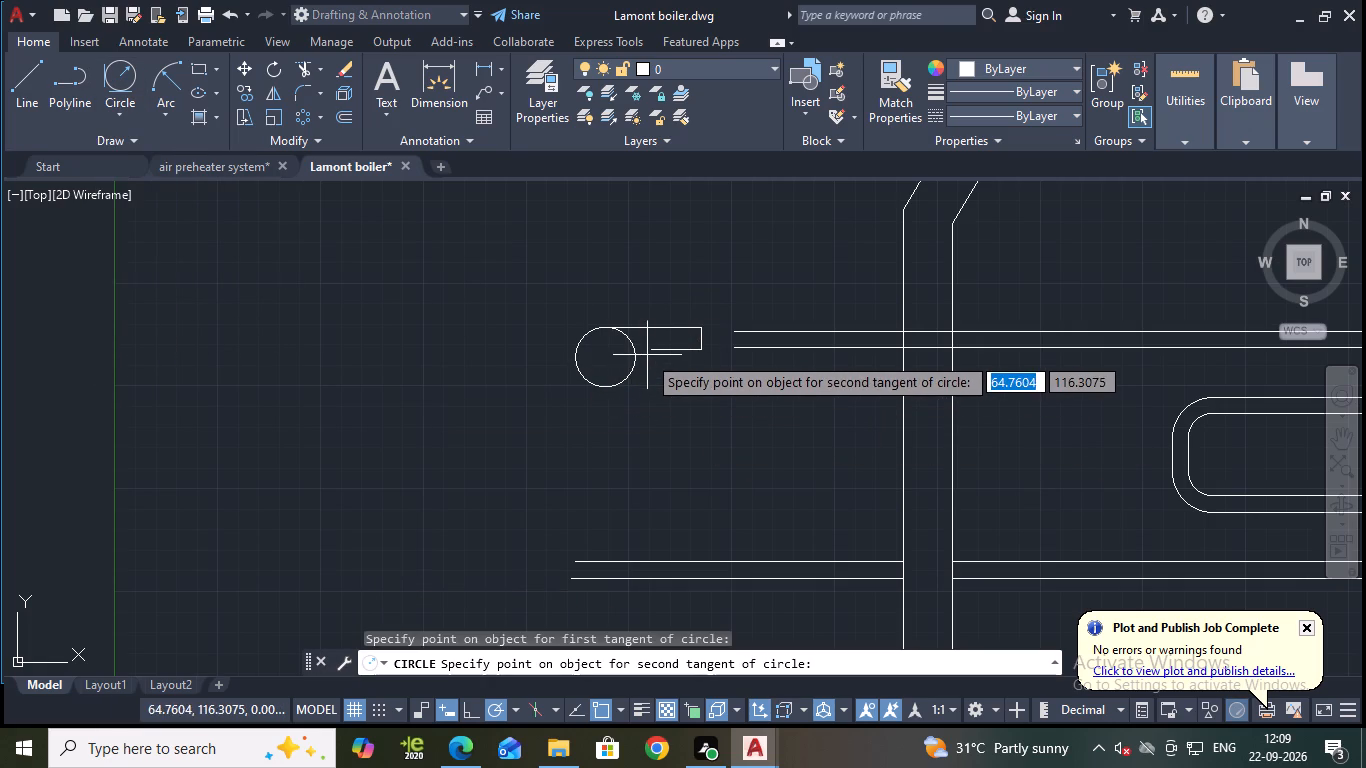
left_click(657, 348)
key("Return")
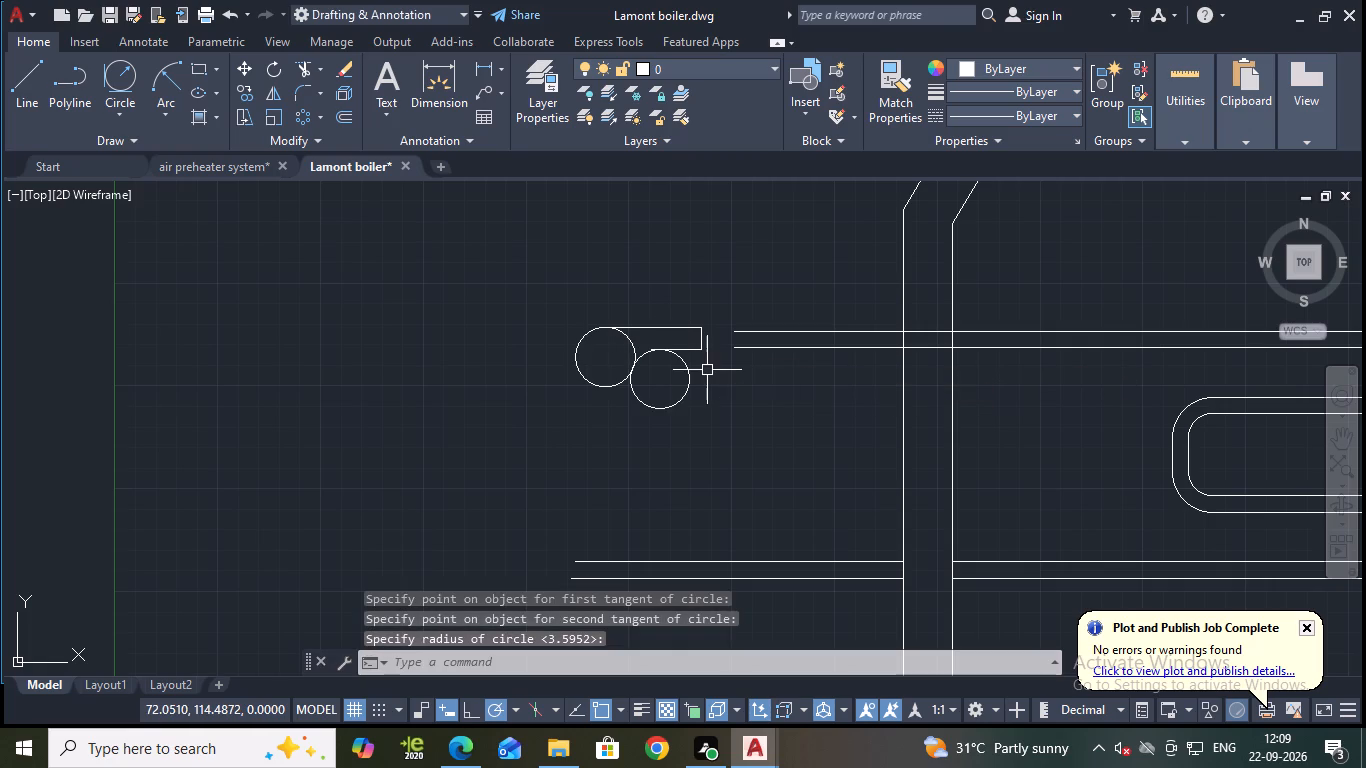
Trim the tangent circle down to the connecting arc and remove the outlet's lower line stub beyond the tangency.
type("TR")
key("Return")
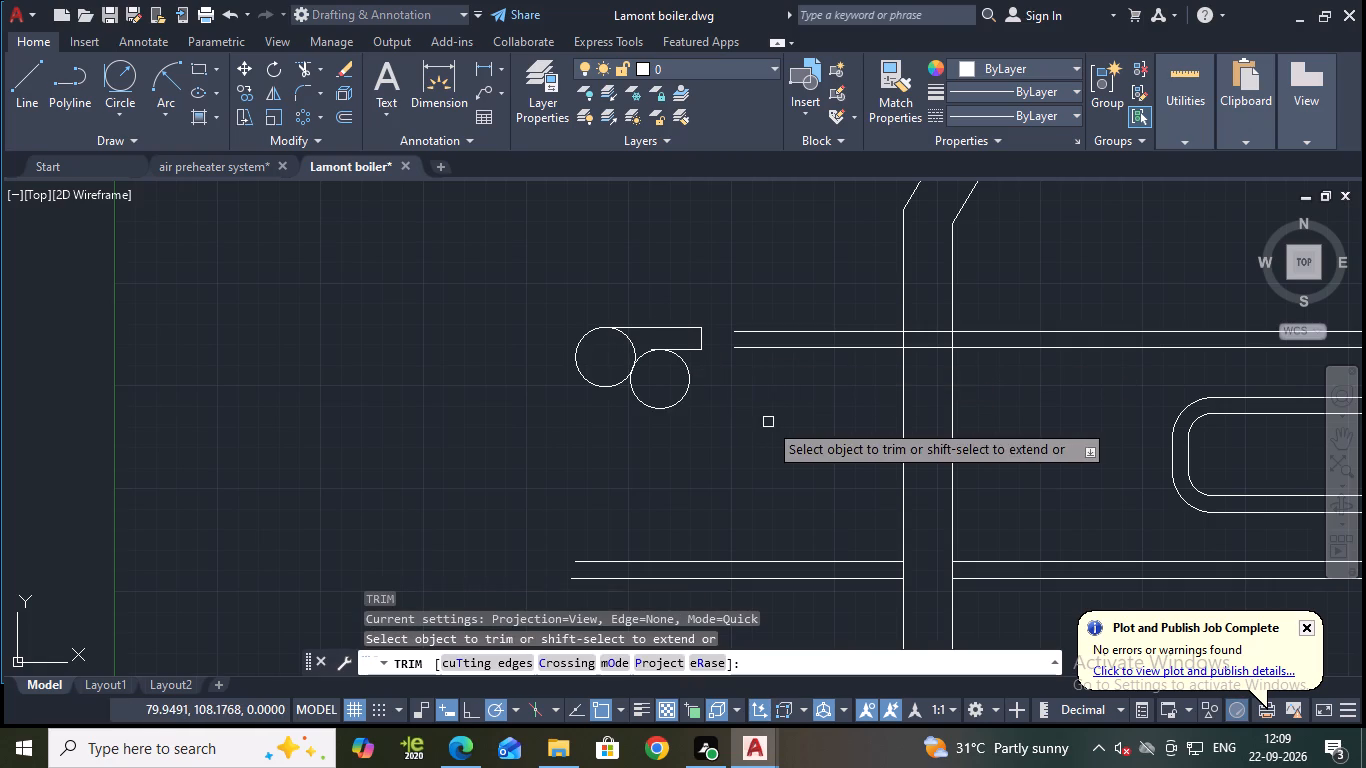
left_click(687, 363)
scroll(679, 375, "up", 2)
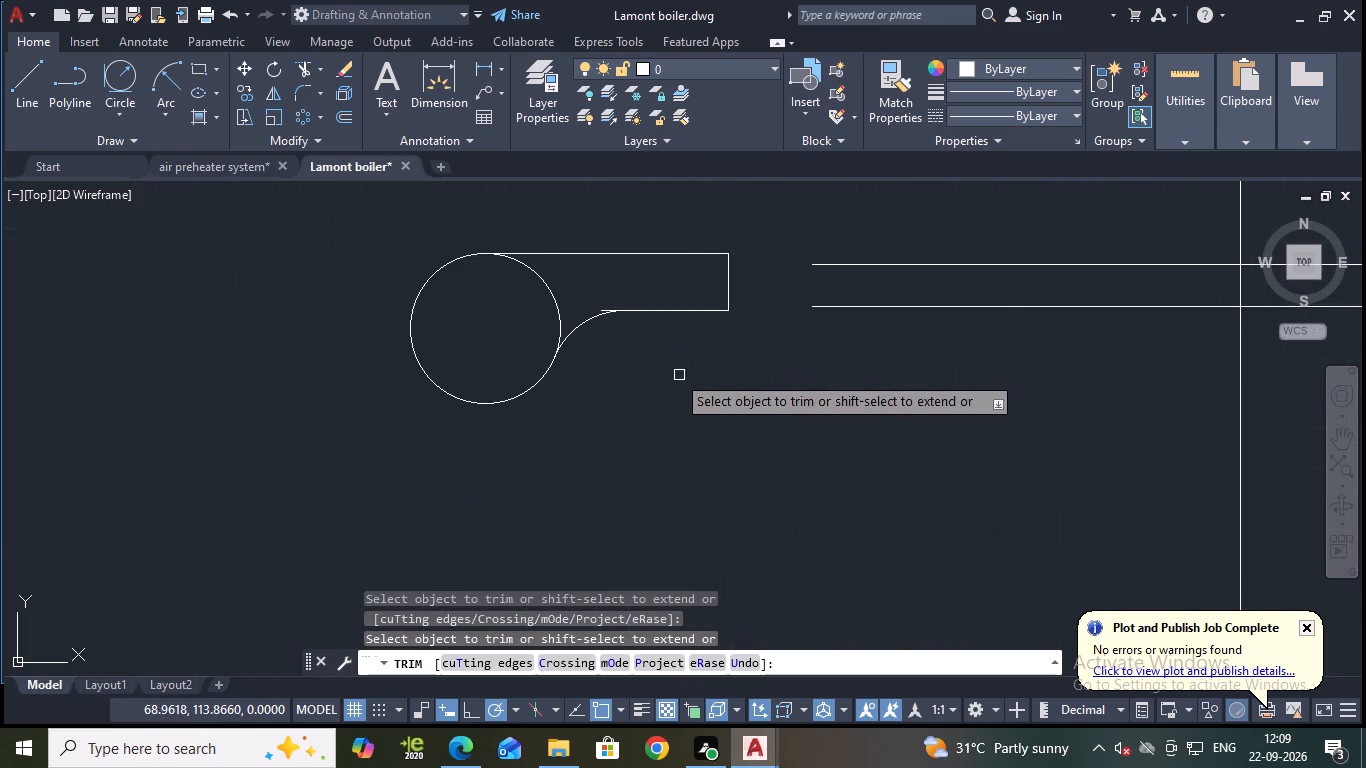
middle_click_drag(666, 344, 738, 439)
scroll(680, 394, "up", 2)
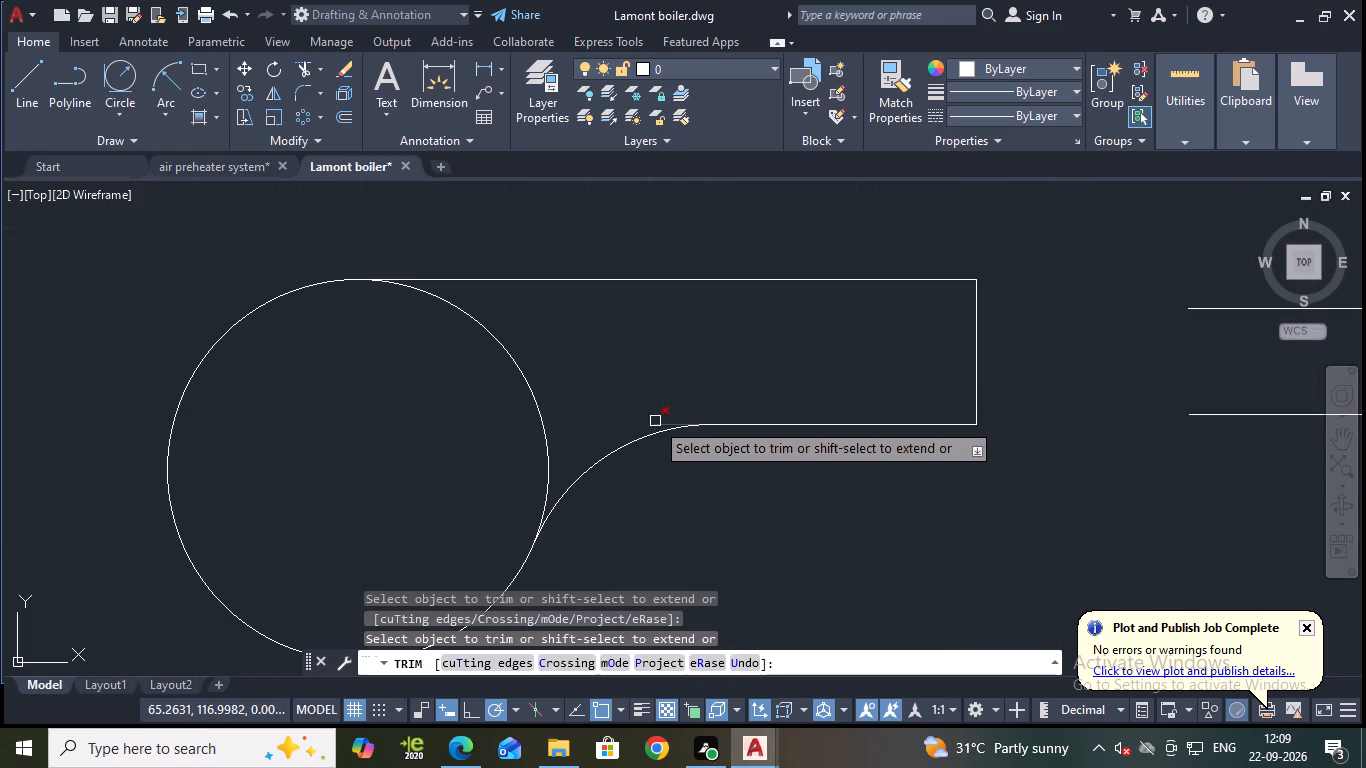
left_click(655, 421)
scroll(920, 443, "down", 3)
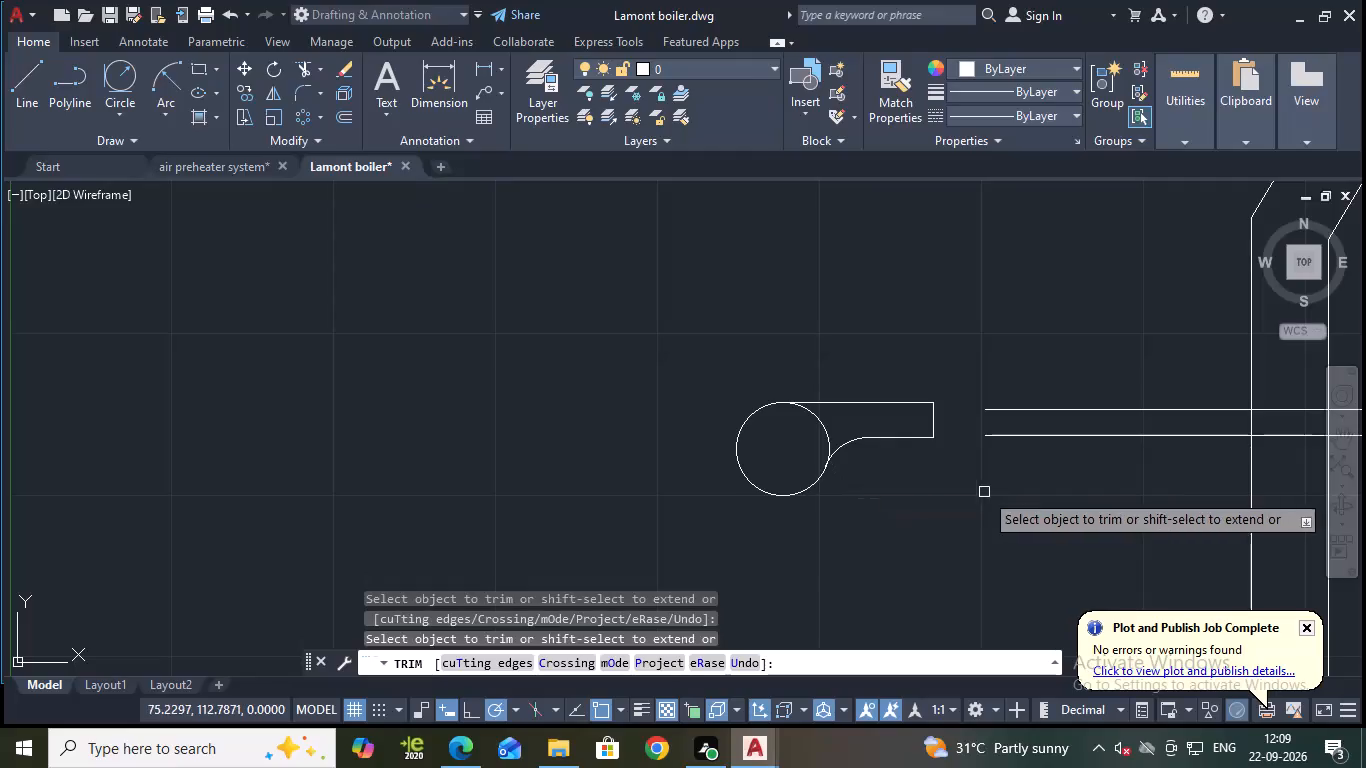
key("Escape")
Draw connected flange lines from the outlet's upper right corner: about 1.5 up, 1.4 right and 2.6 down.
left_click(13, 77)
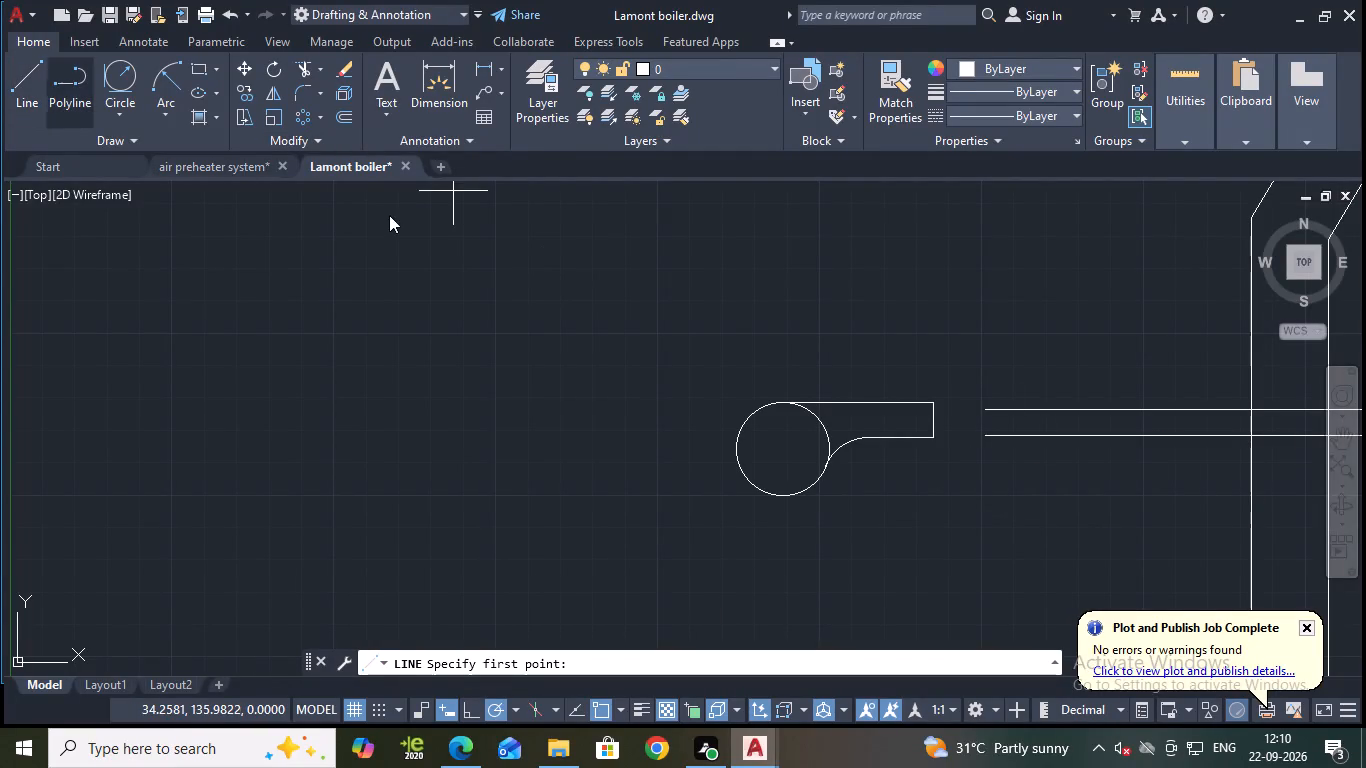
left_click(931, 404)
left_click(934, 384)
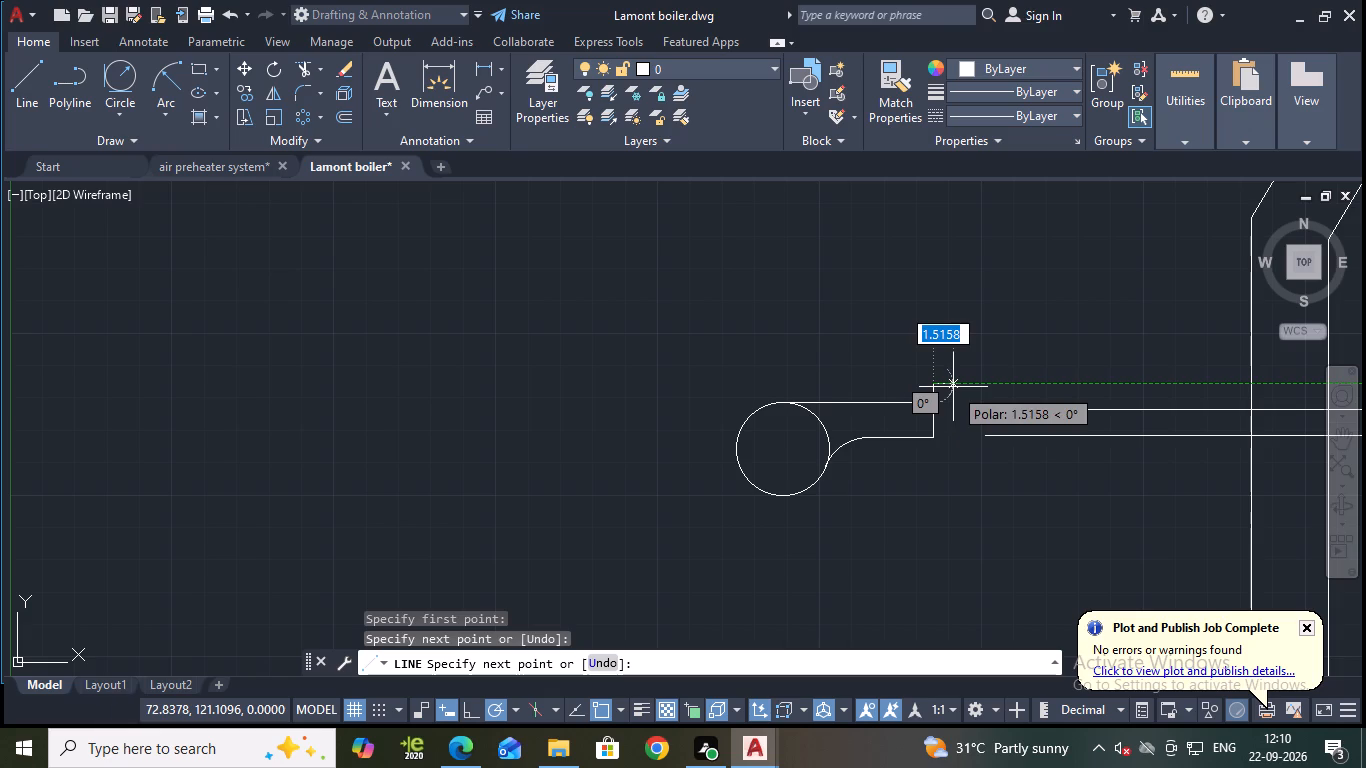
left_click(952, 386)
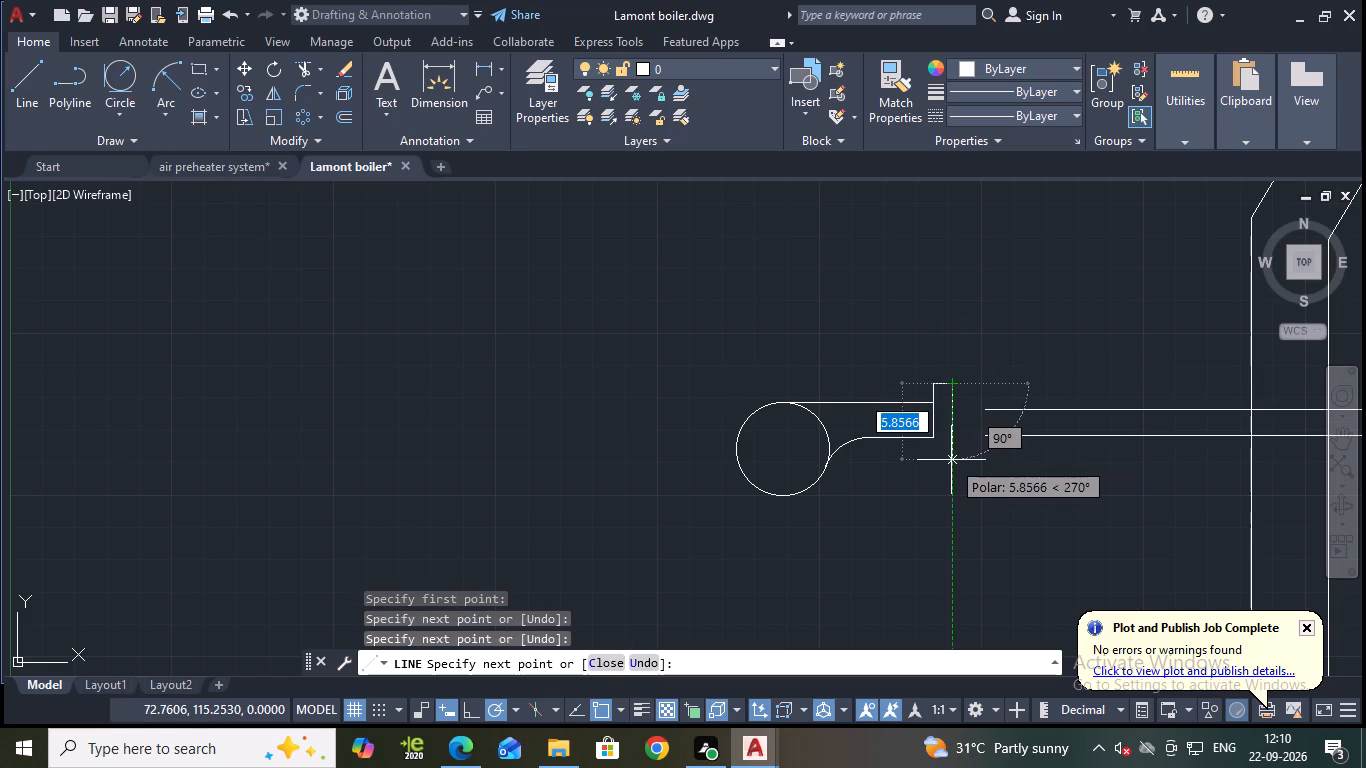
left_click(950, 450)
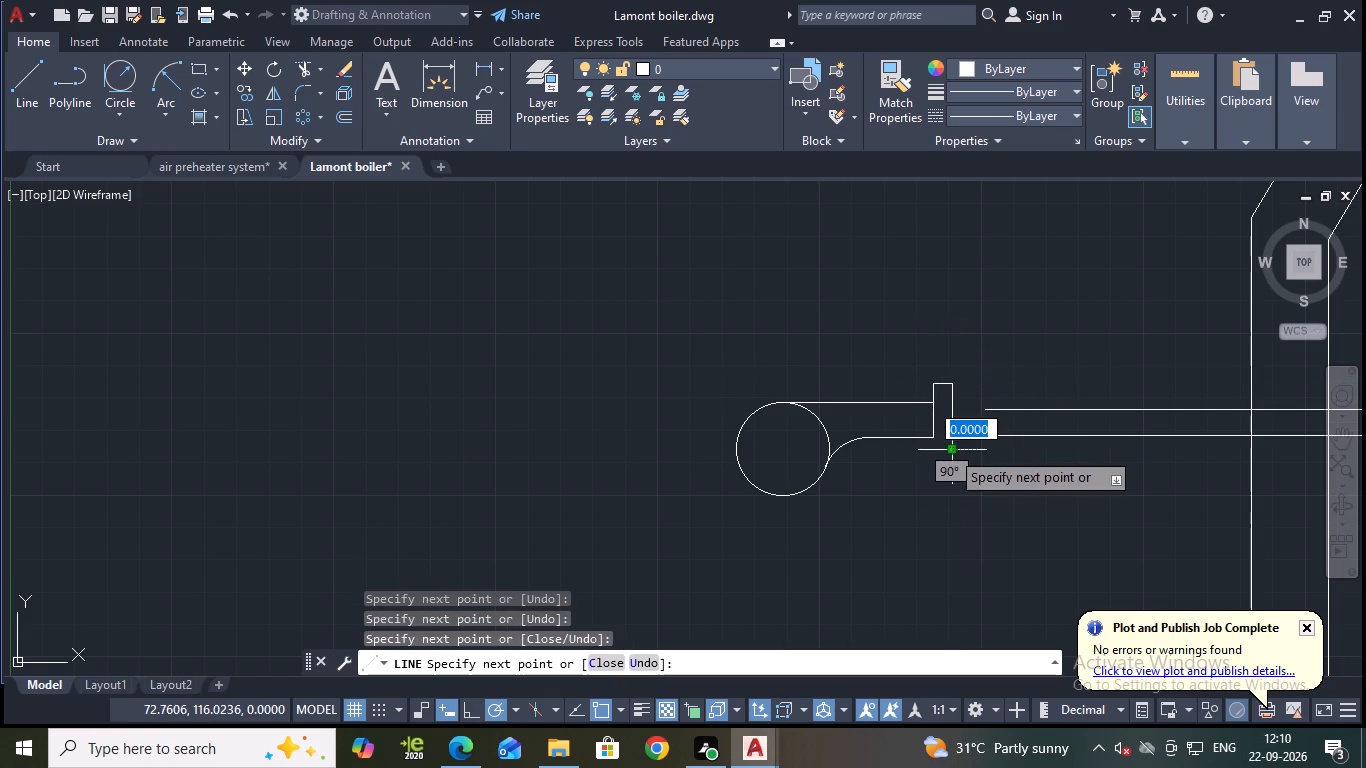
scroll(944, 452, "up", 2)
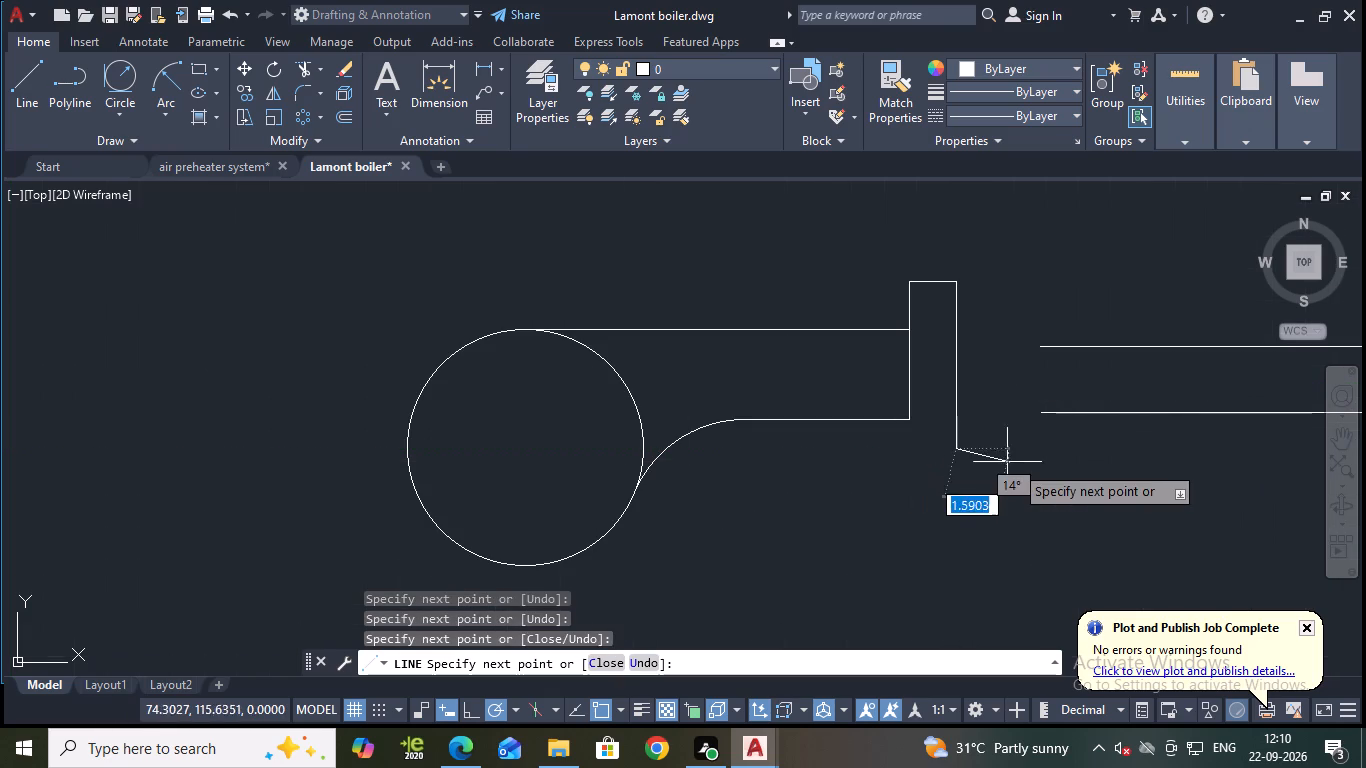
key("ctrl+z")
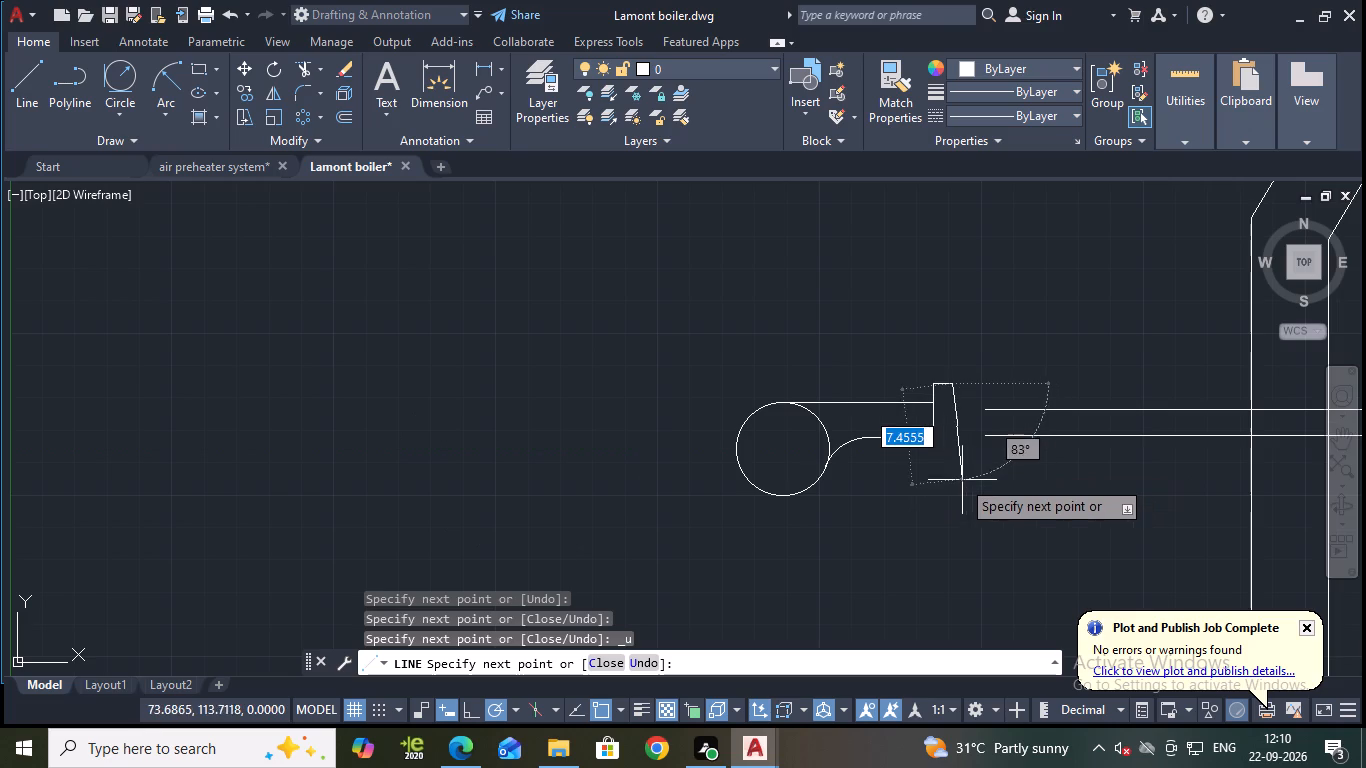
scroll(954, 460, "up", 2)
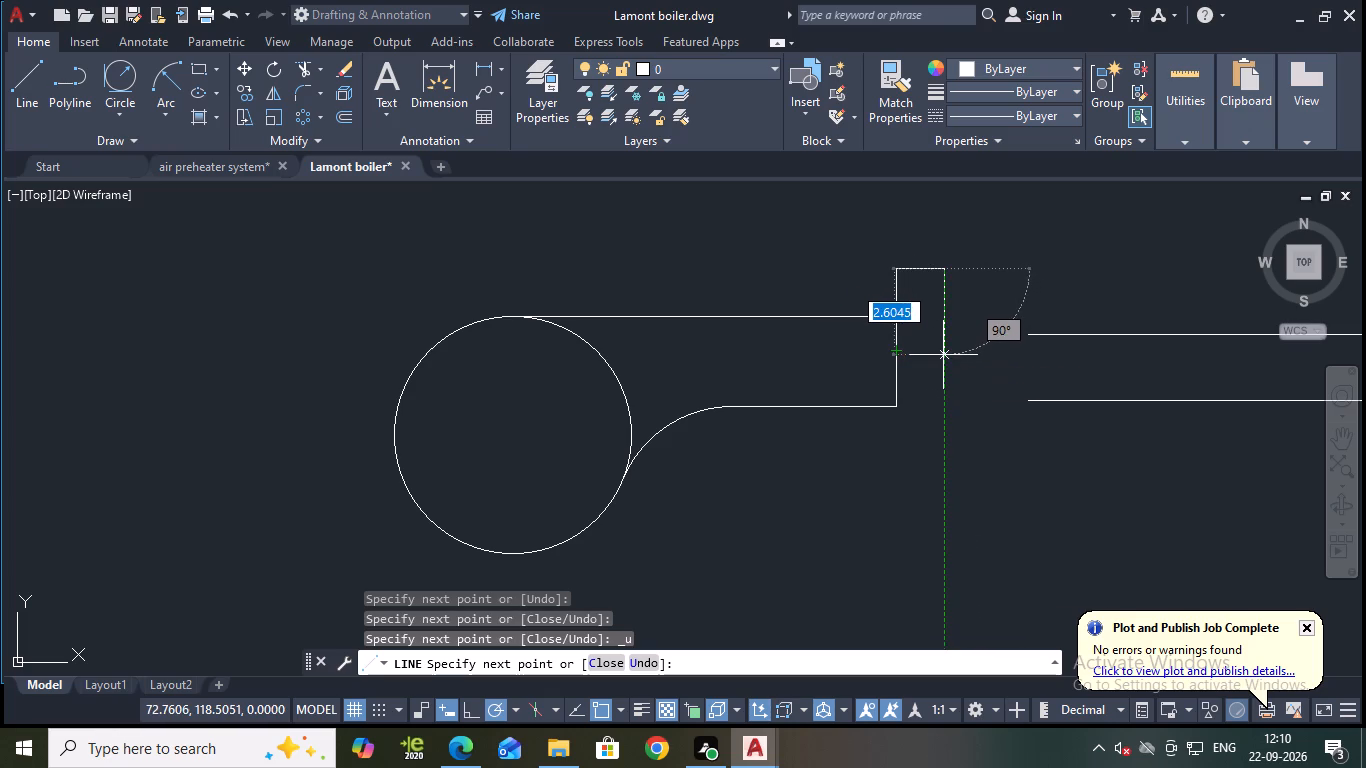
left_click(943, 355)
key("Escape")
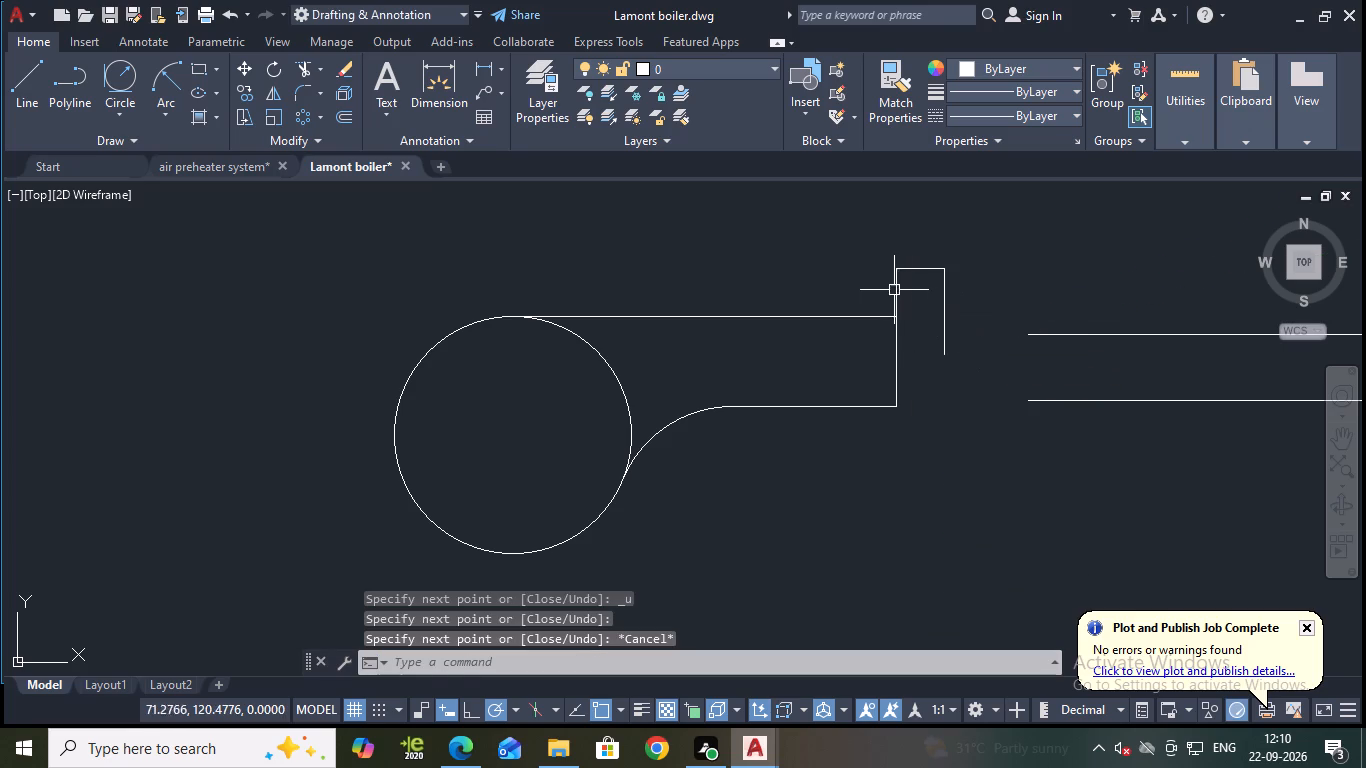
Mirror the three flange lines about a horizontal axis through the lower end of their right line, keeping the originals.
left_click(891, 290)
left_click(913, 285)
left_click(909, 272)
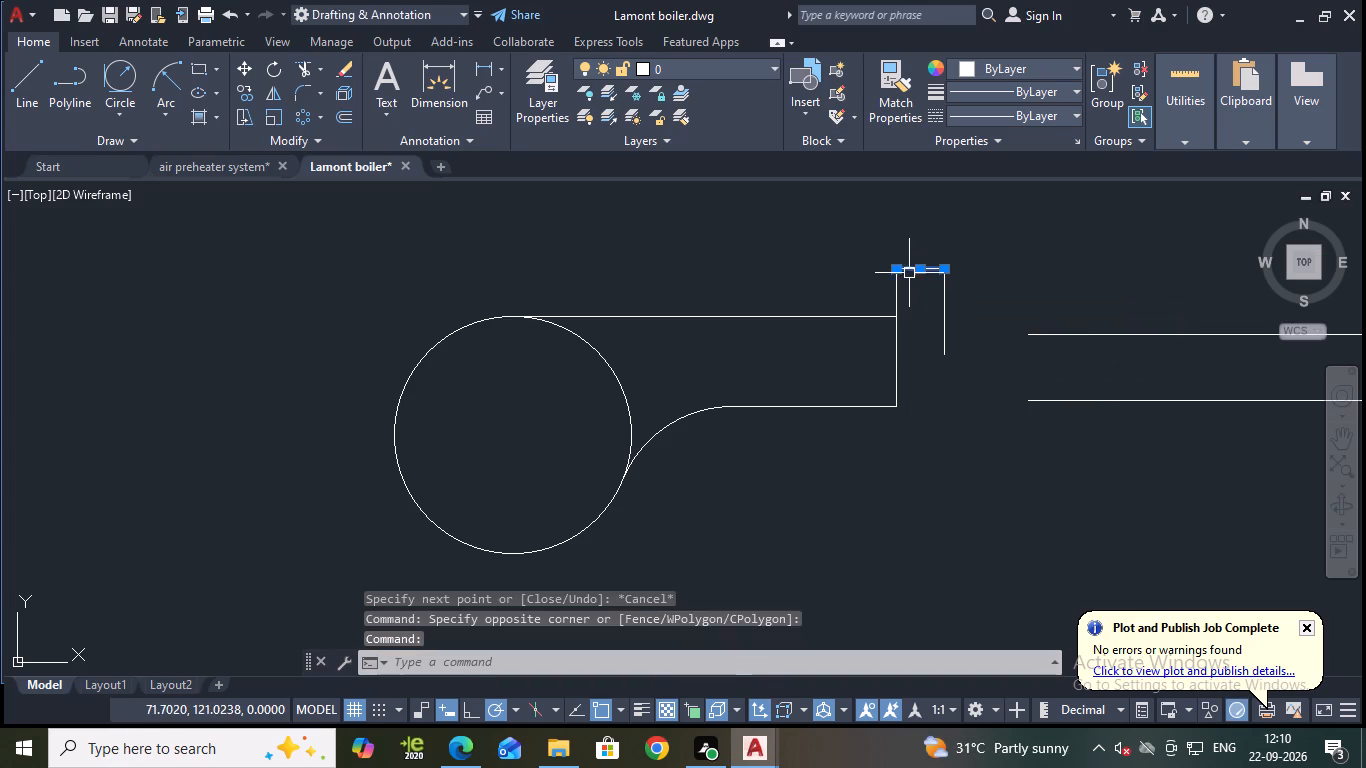
left_click(897, 296)
left_click(946, 302)
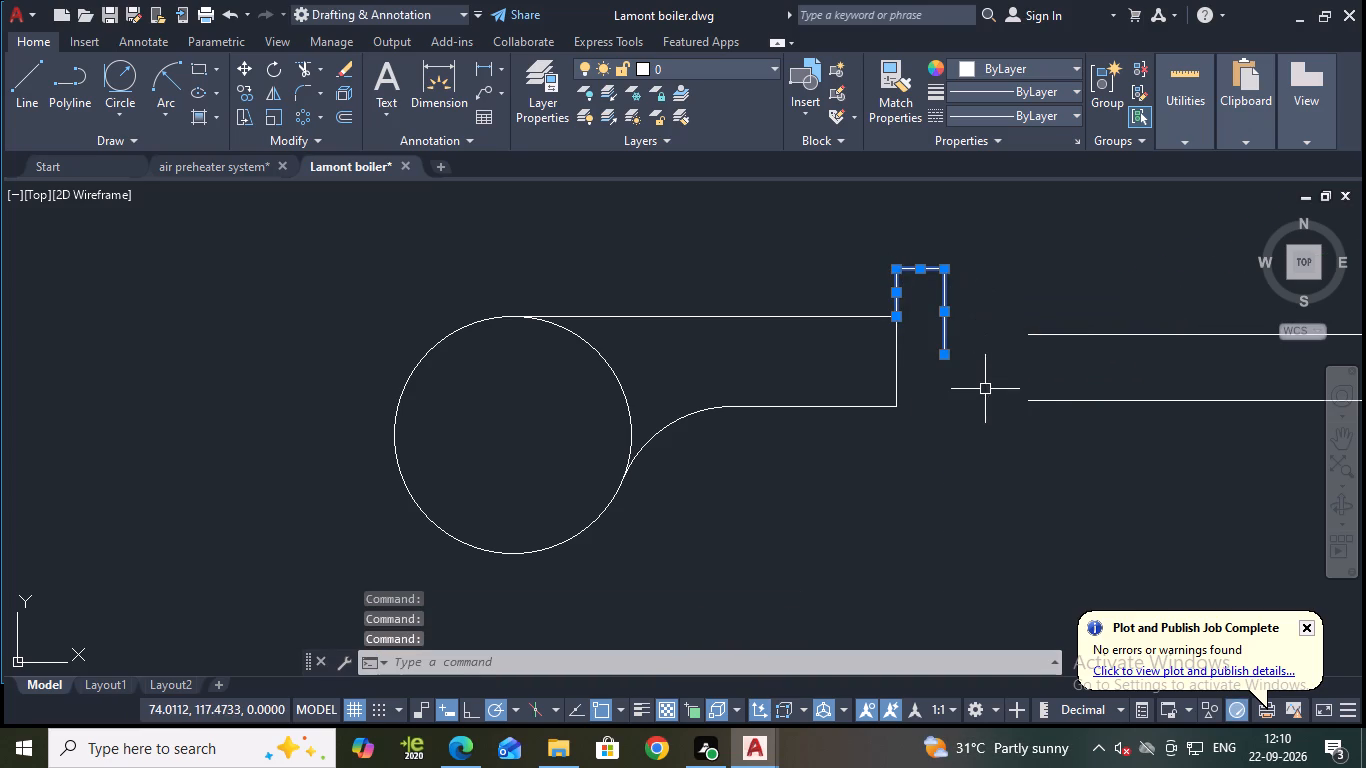
type("MI")
key("Return")
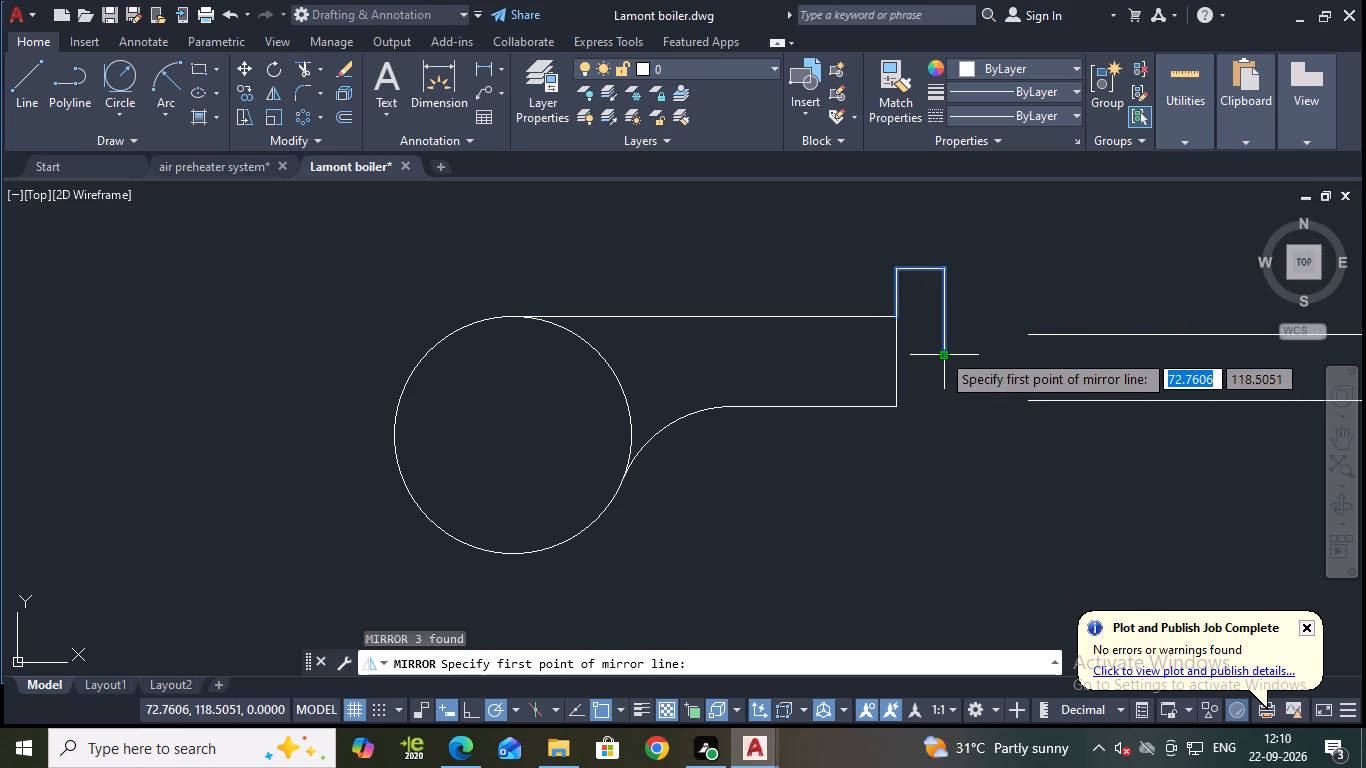
left_click(941, 352)
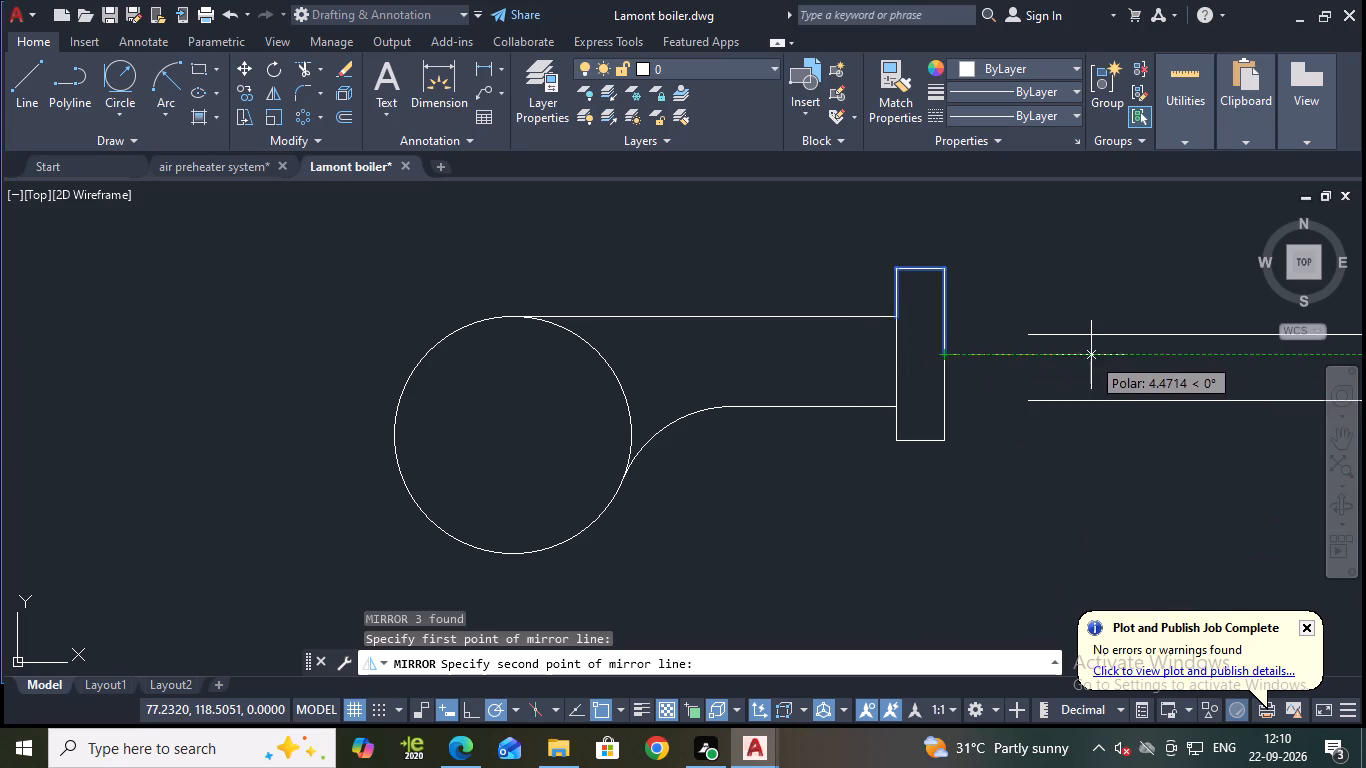
left_click(1091, 353)
left_click_drag(1127, 433, 1091, 353)
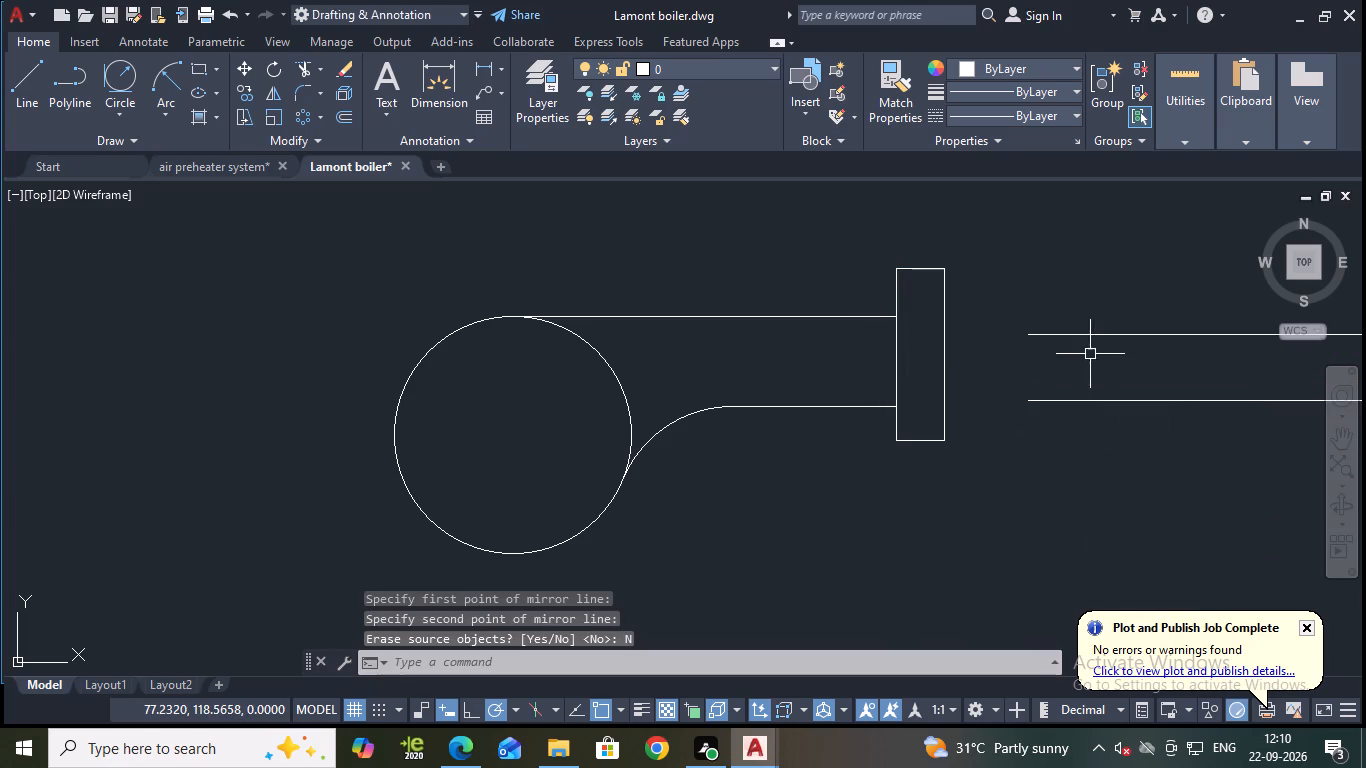
Save the drawing.
key("ctrl+s")
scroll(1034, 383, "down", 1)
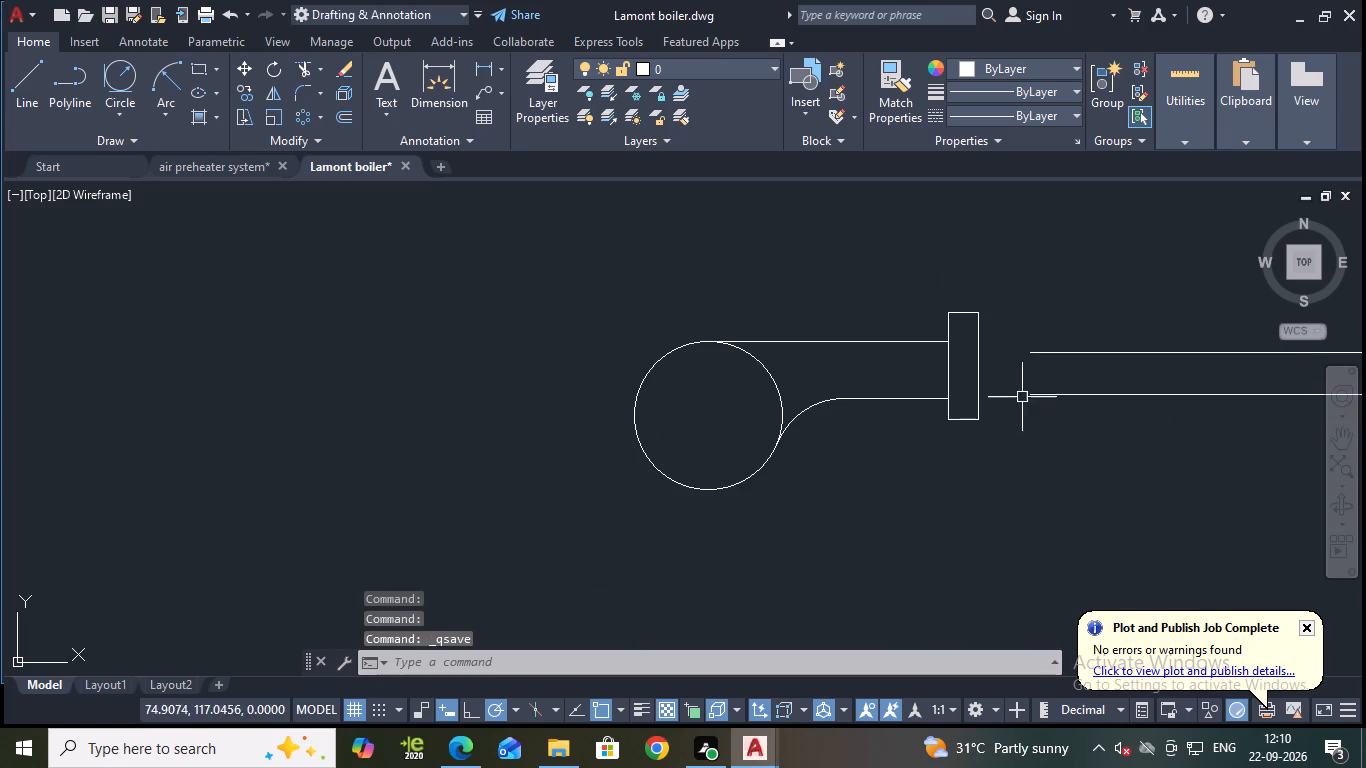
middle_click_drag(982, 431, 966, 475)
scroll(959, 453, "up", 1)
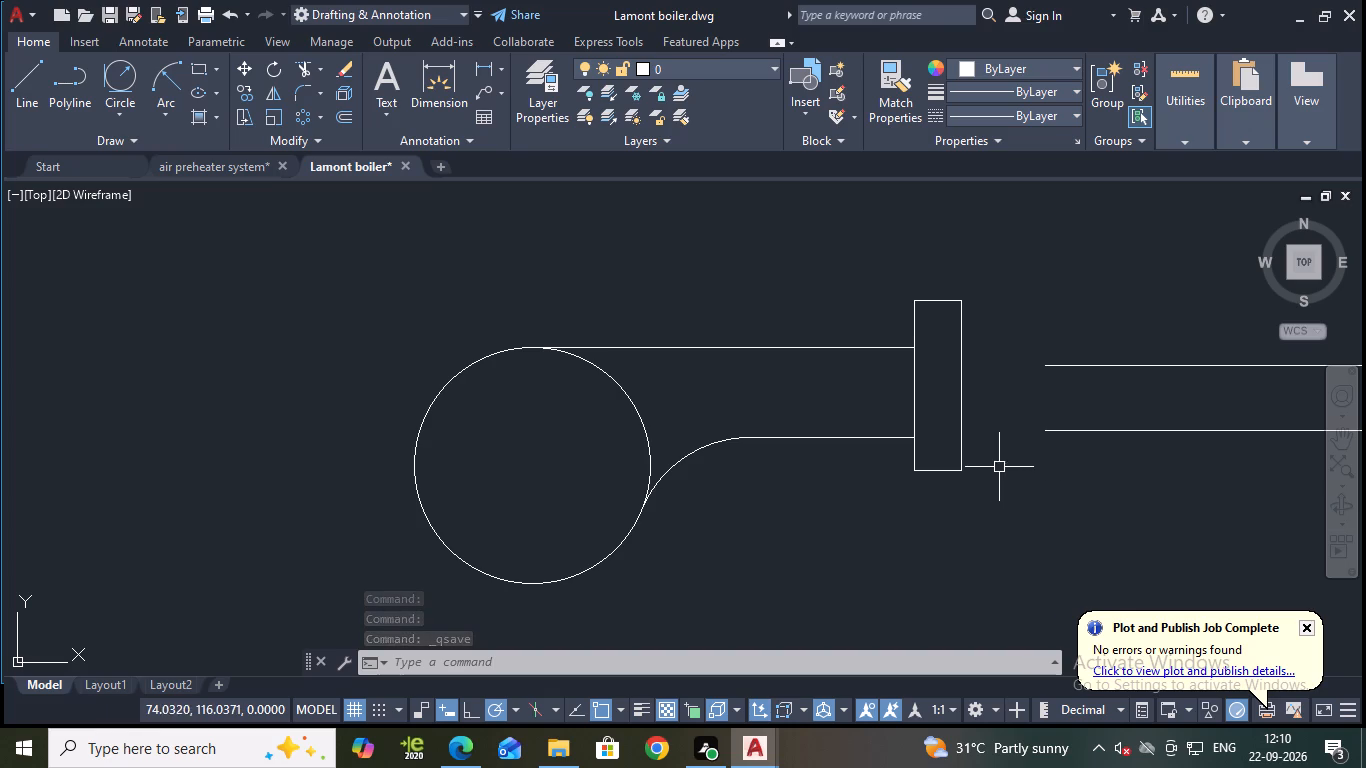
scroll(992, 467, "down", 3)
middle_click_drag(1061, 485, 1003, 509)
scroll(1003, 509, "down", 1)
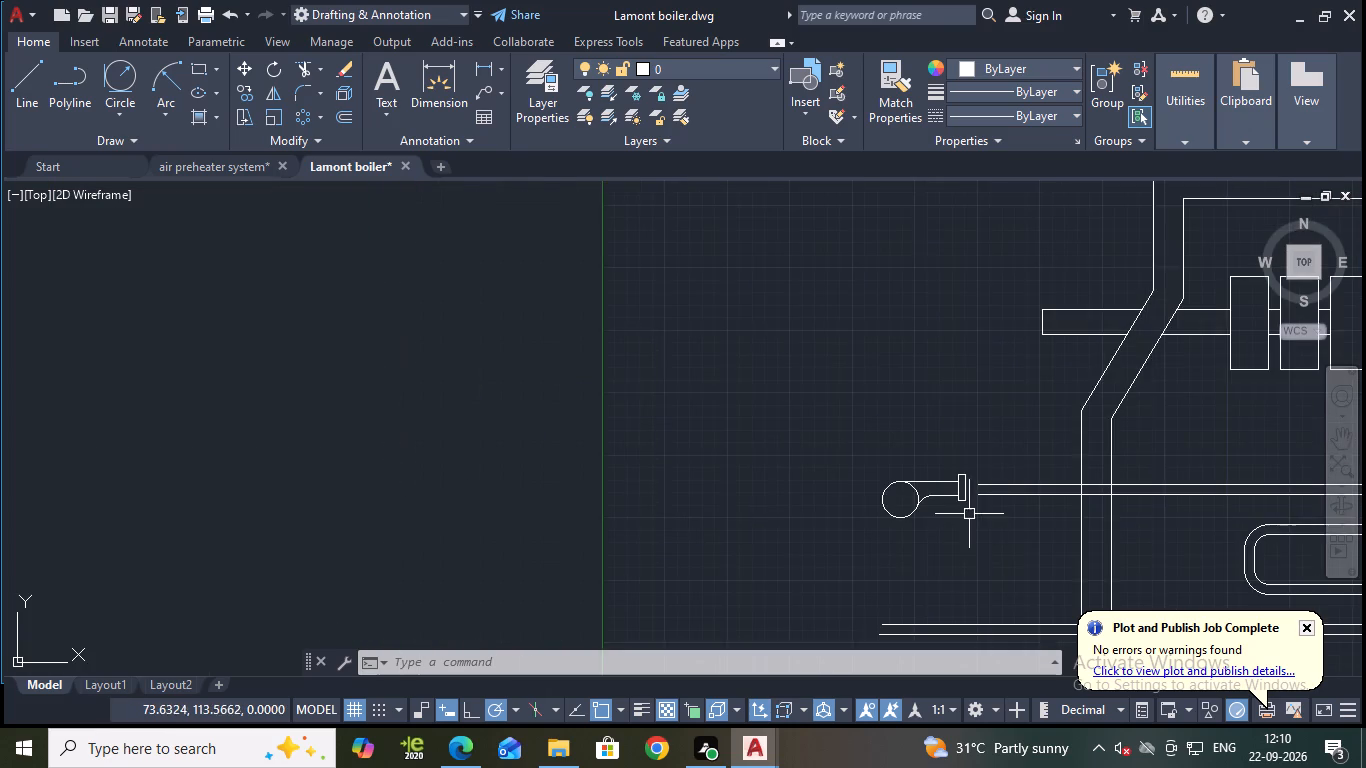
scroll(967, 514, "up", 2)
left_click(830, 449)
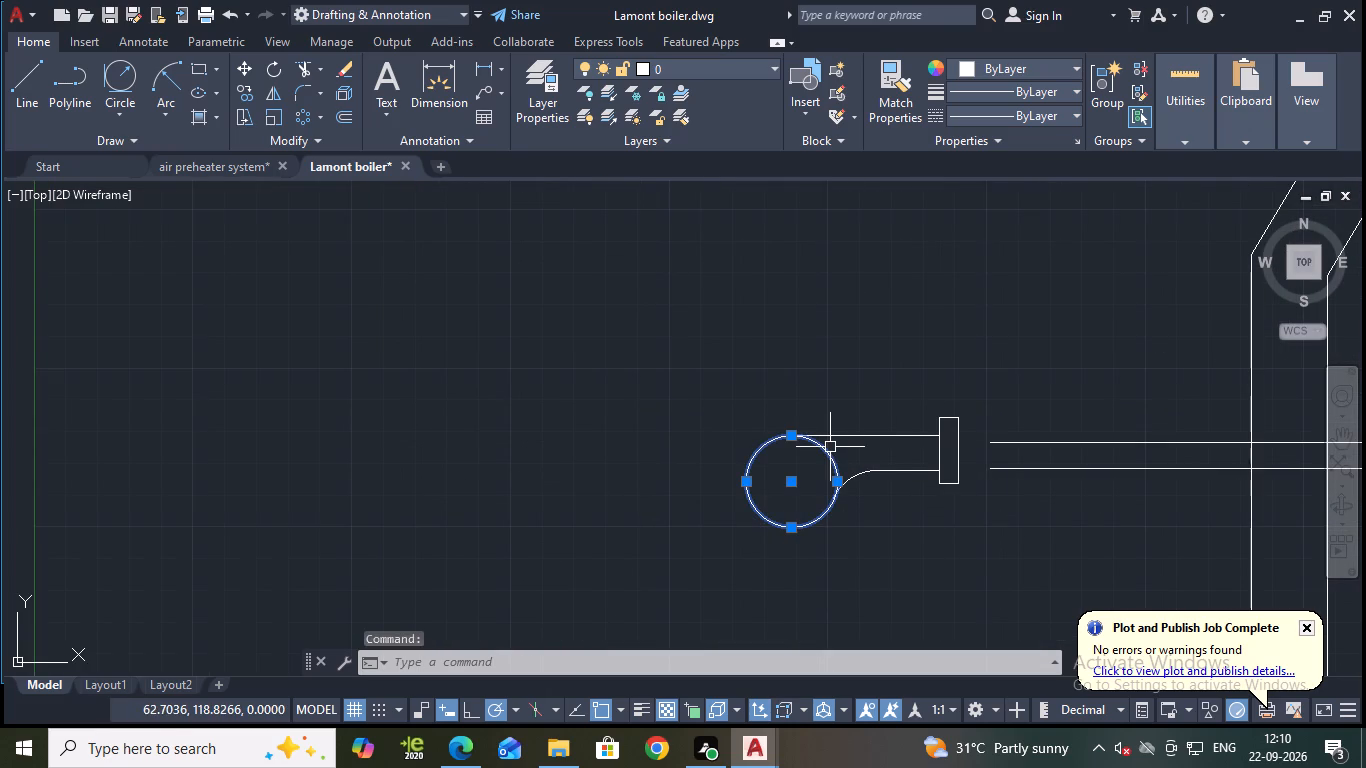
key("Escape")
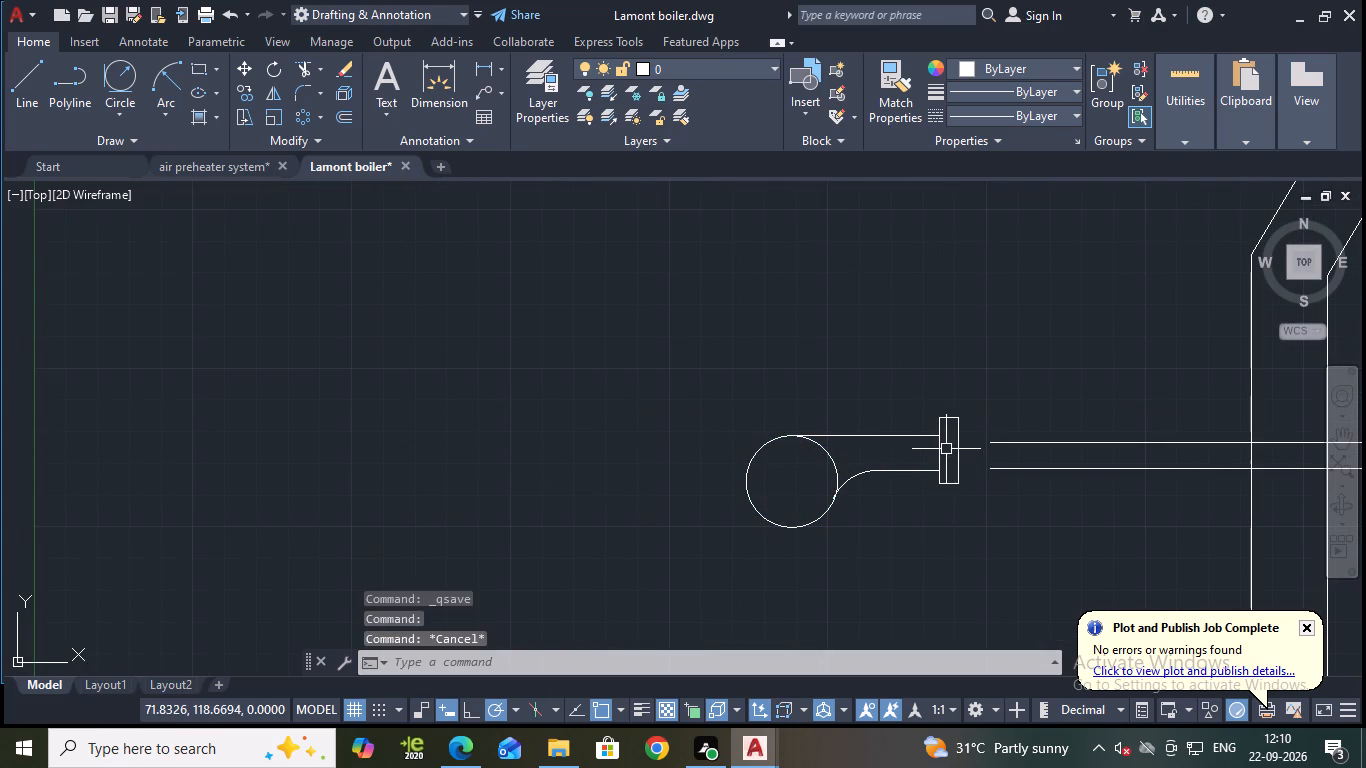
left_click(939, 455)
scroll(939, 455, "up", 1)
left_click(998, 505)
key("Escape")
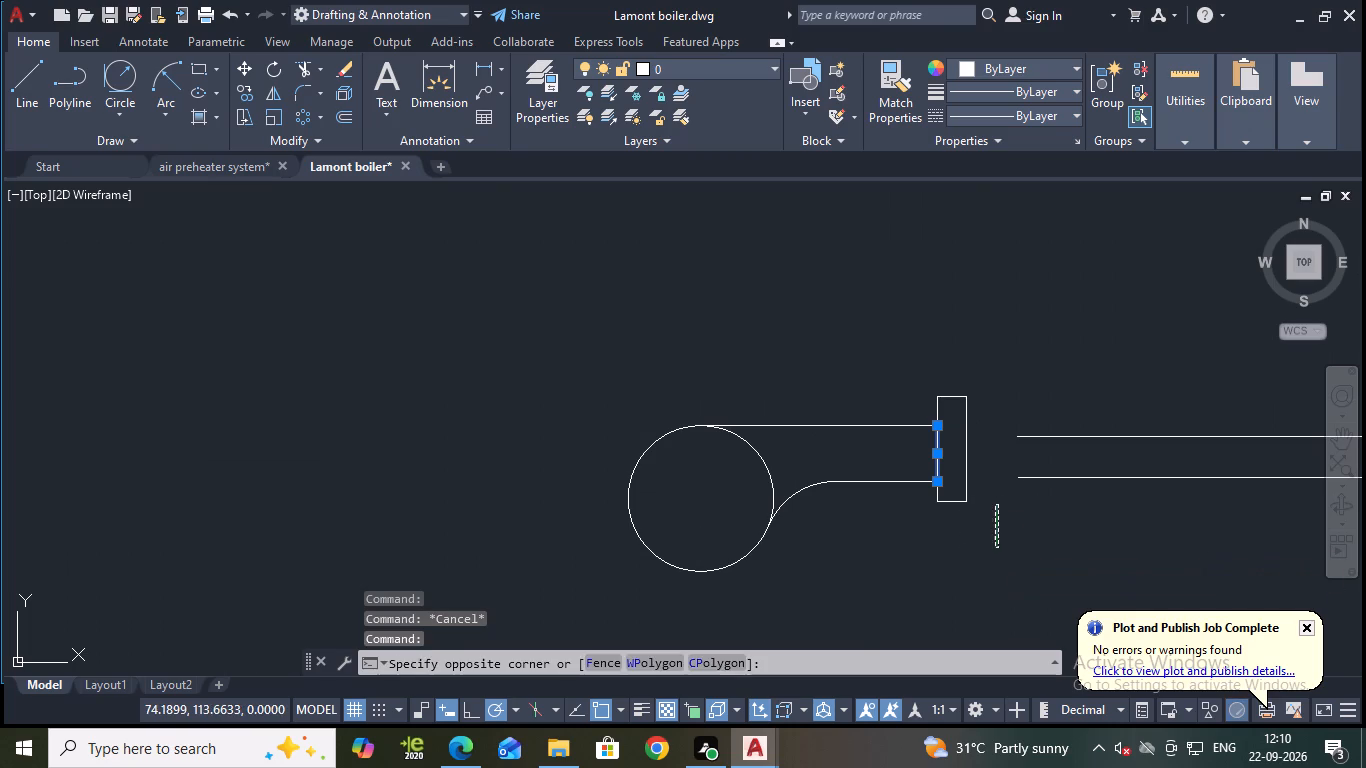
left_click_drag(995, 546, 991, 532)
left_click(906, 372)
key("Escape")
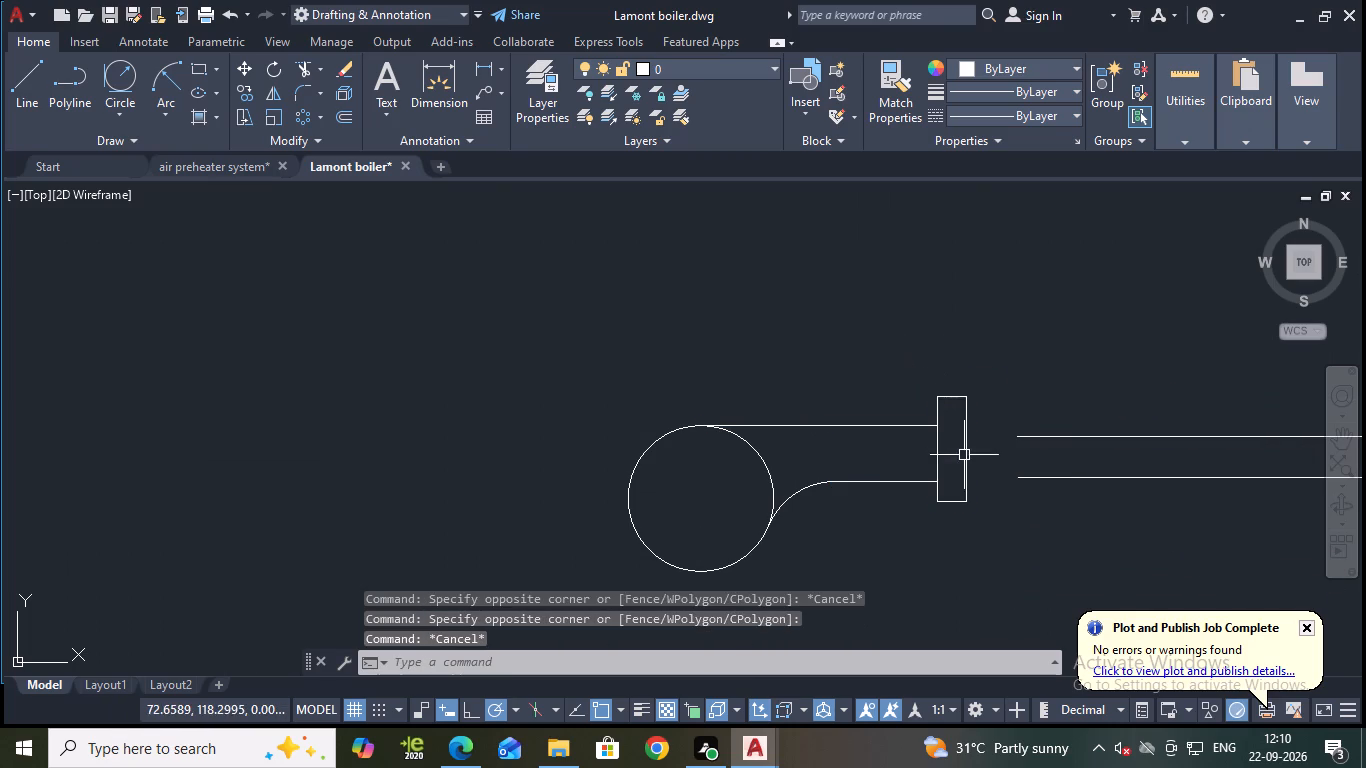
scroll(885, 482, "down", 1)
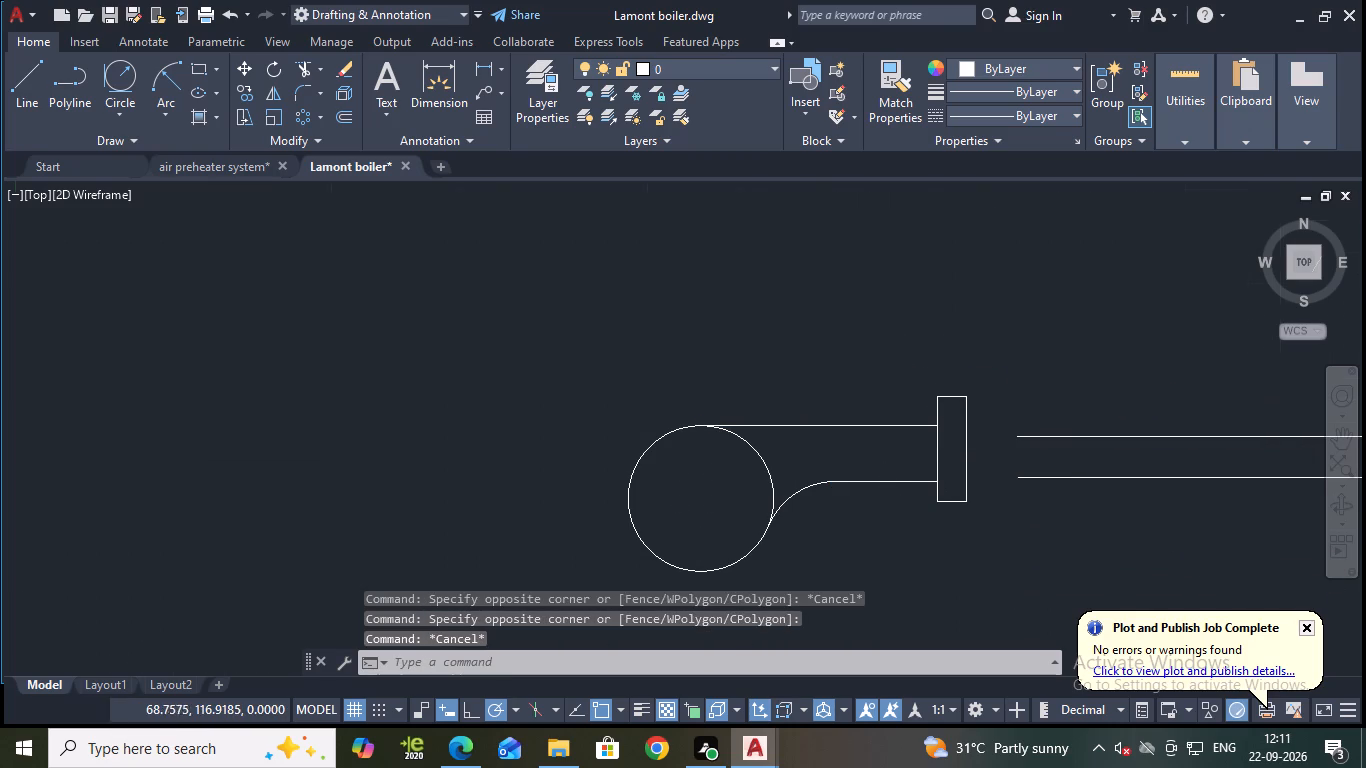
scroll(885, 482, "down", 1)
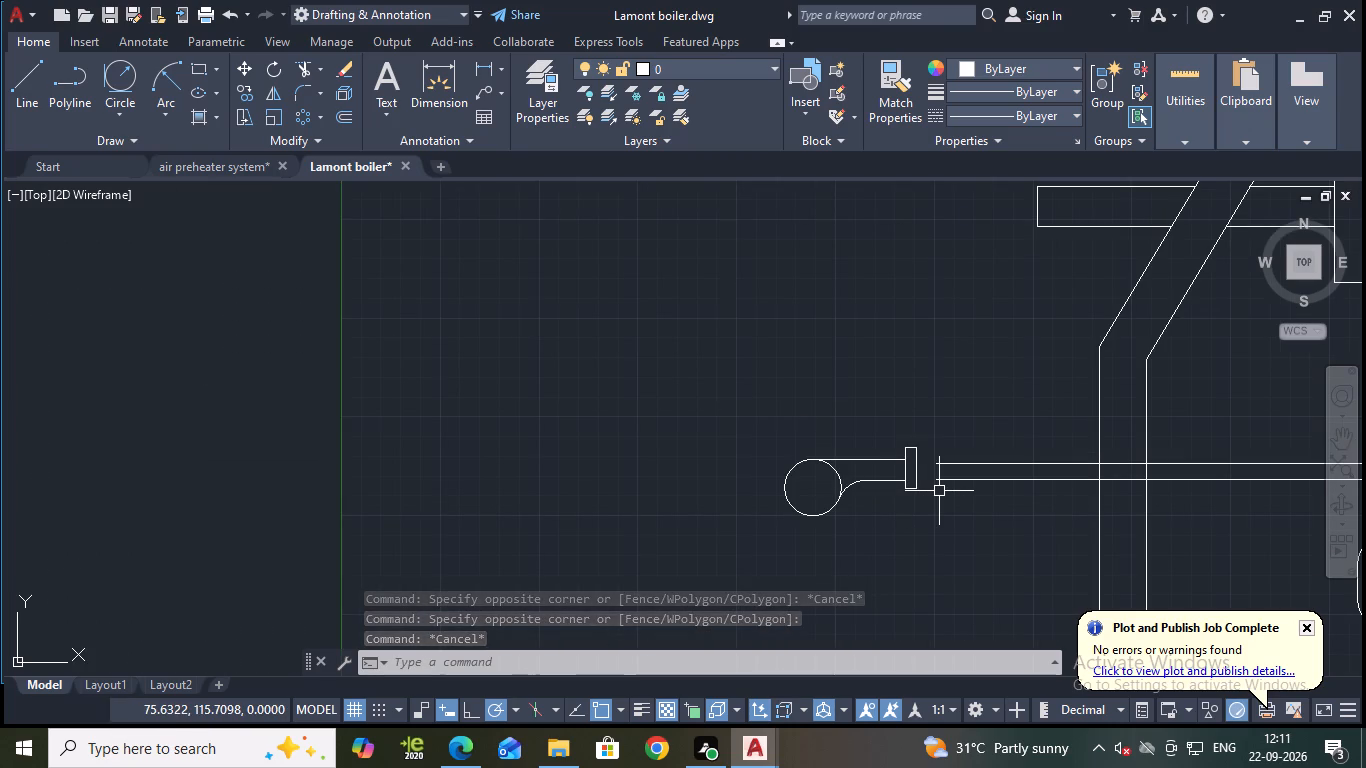
Erase the small circle, both horizontal outlet lines and the connecting arc, leaving only the flange rectangle.
left_click_drag(874, 560, 855, 535)
left_click(748, 375)
key("e")
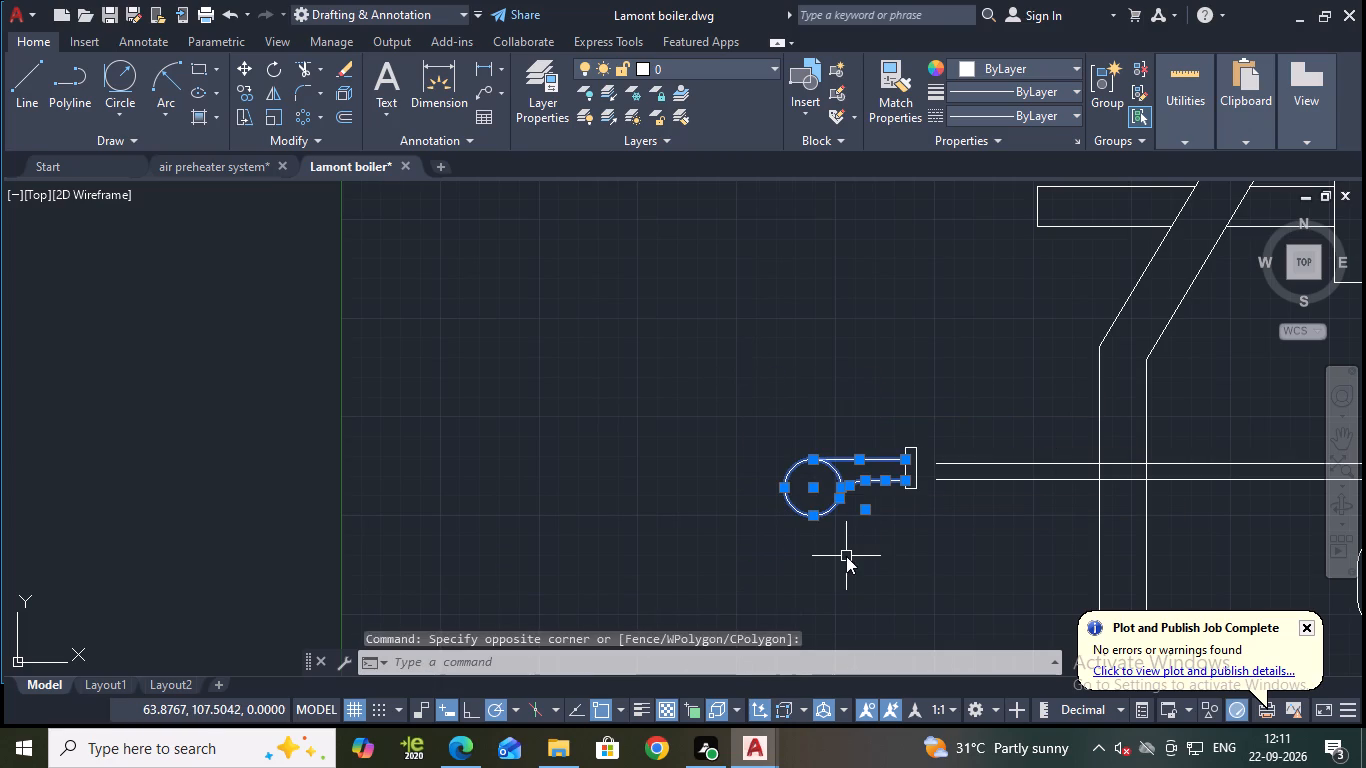
key("Return")
Join all the line segments of the small flange rectangle left of the upper coil pipe's end.
left_click(913, 463)
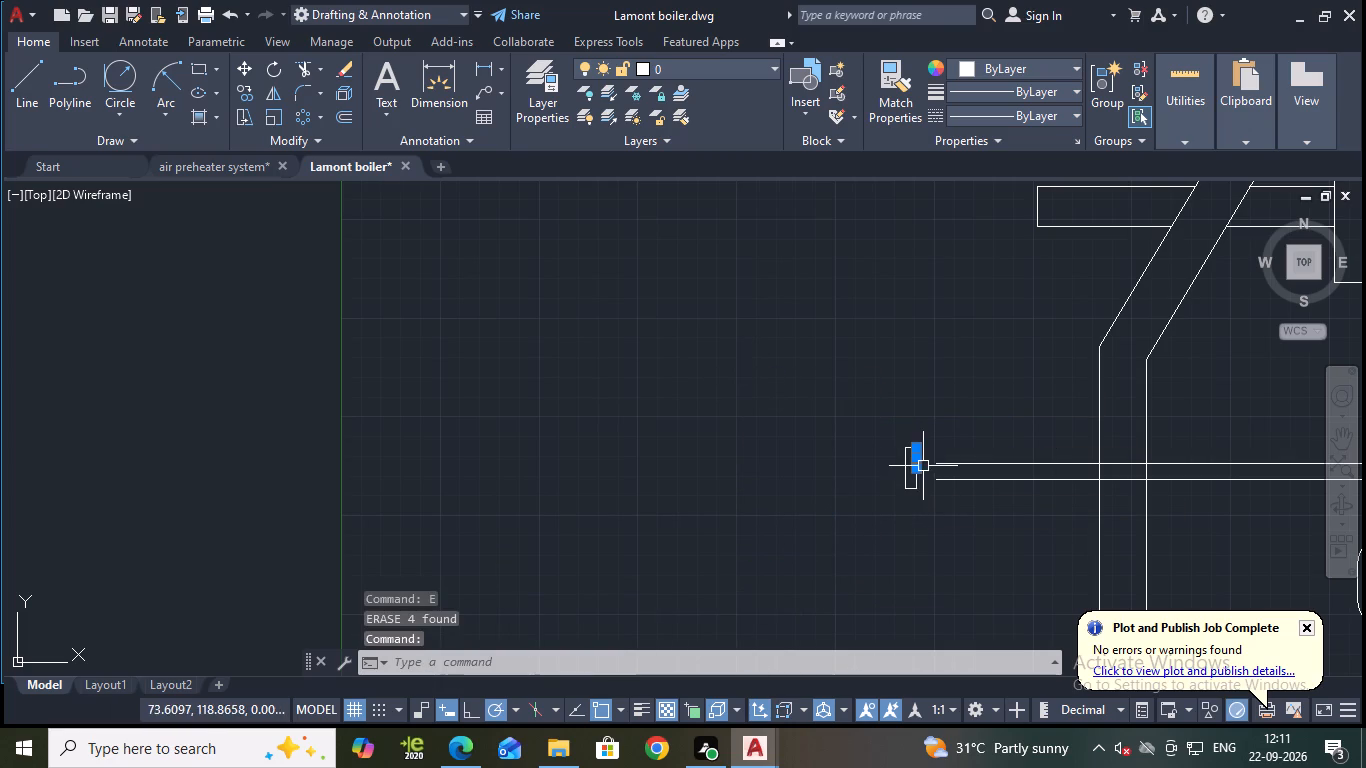
scroll(934, 481, "up", 2)
key("Escape")
left_click(907, 537)
left_click(839, 362)
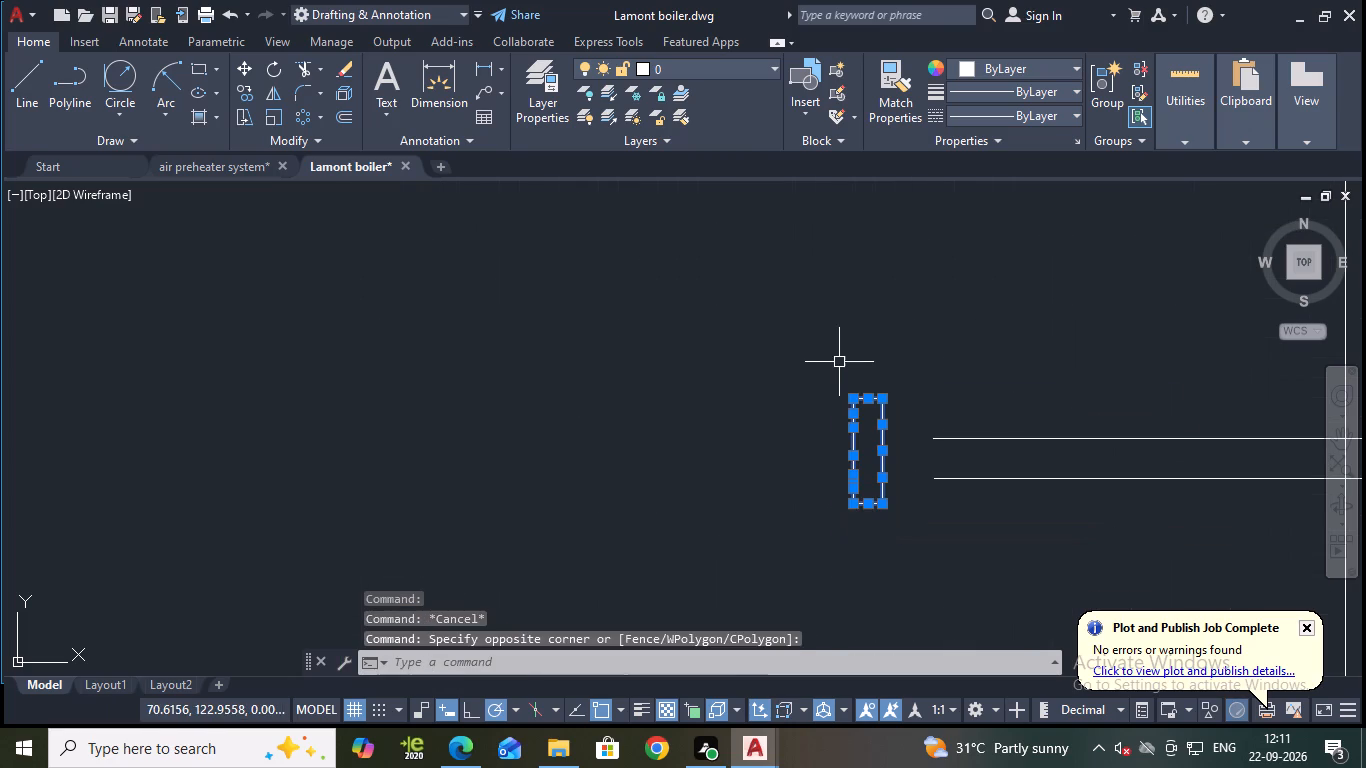
key("j")
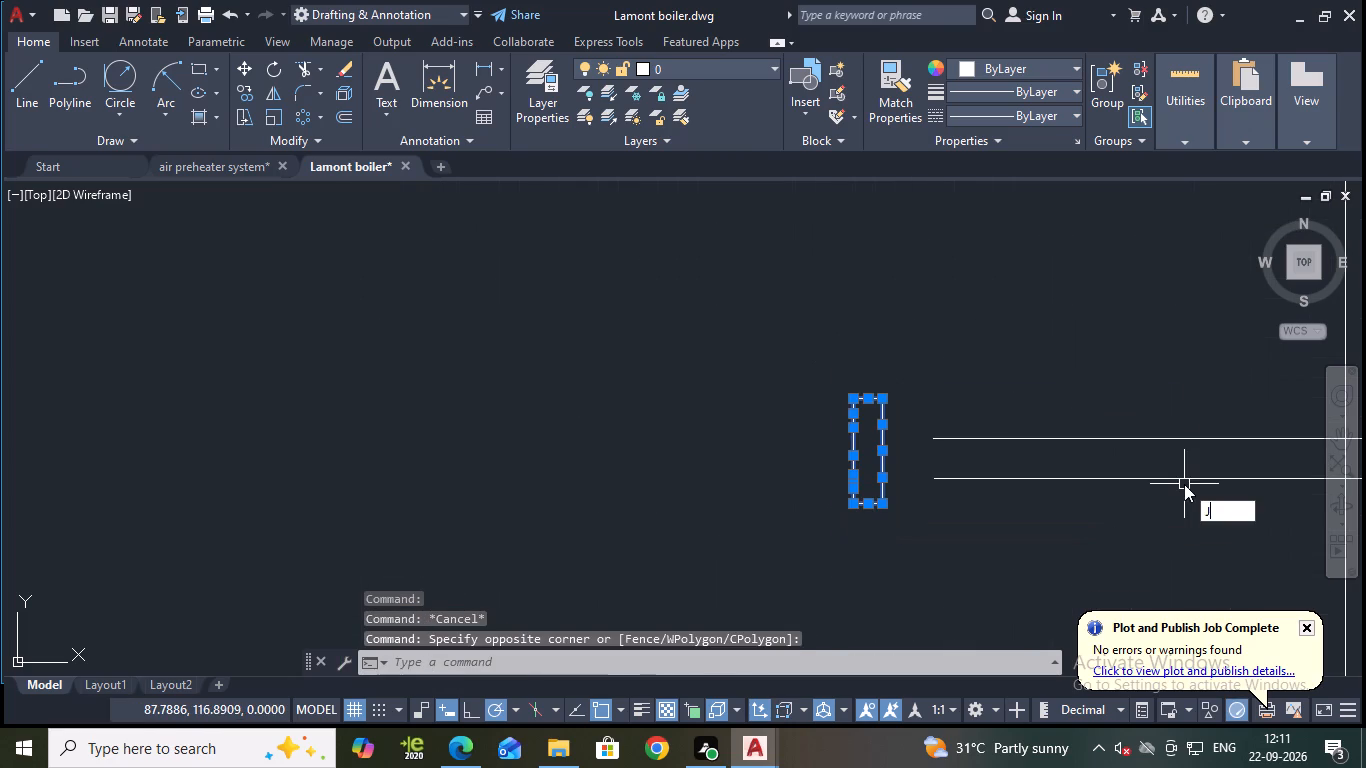
key("Return")
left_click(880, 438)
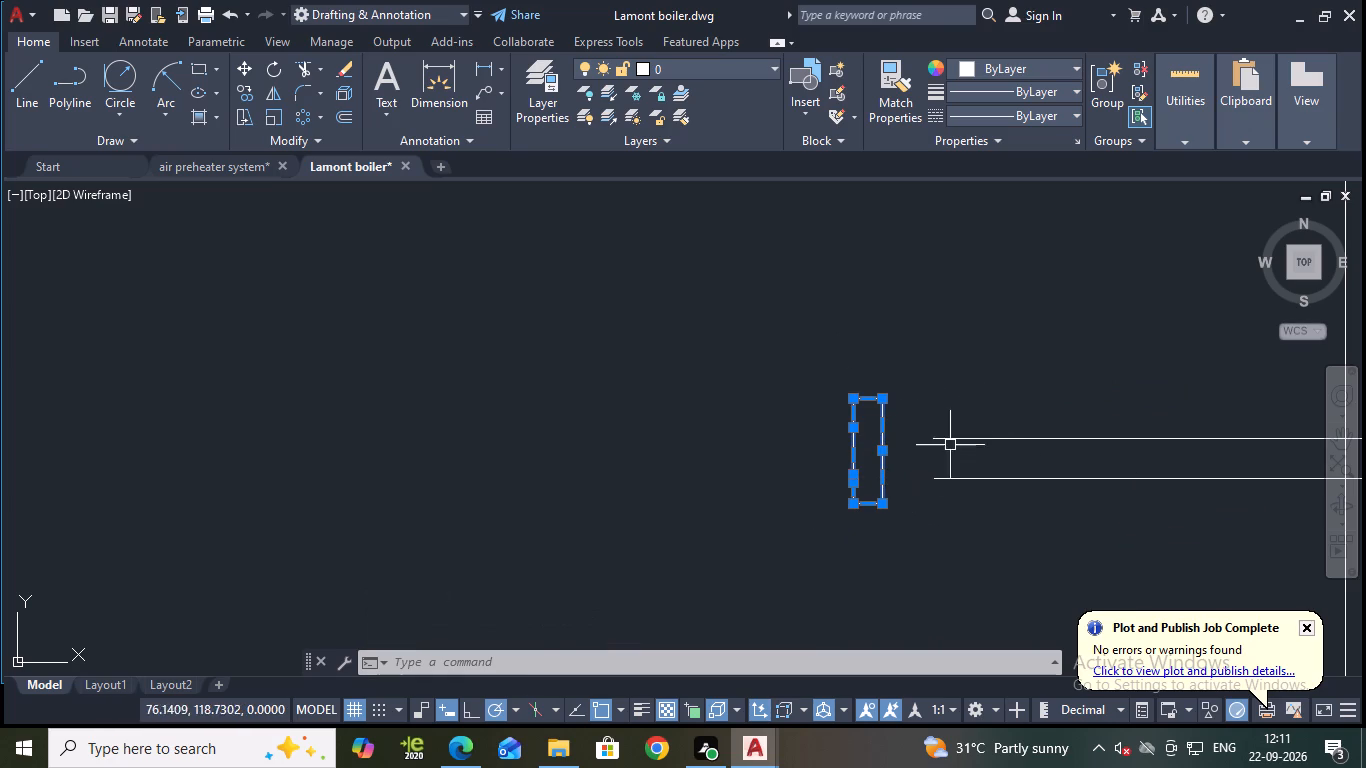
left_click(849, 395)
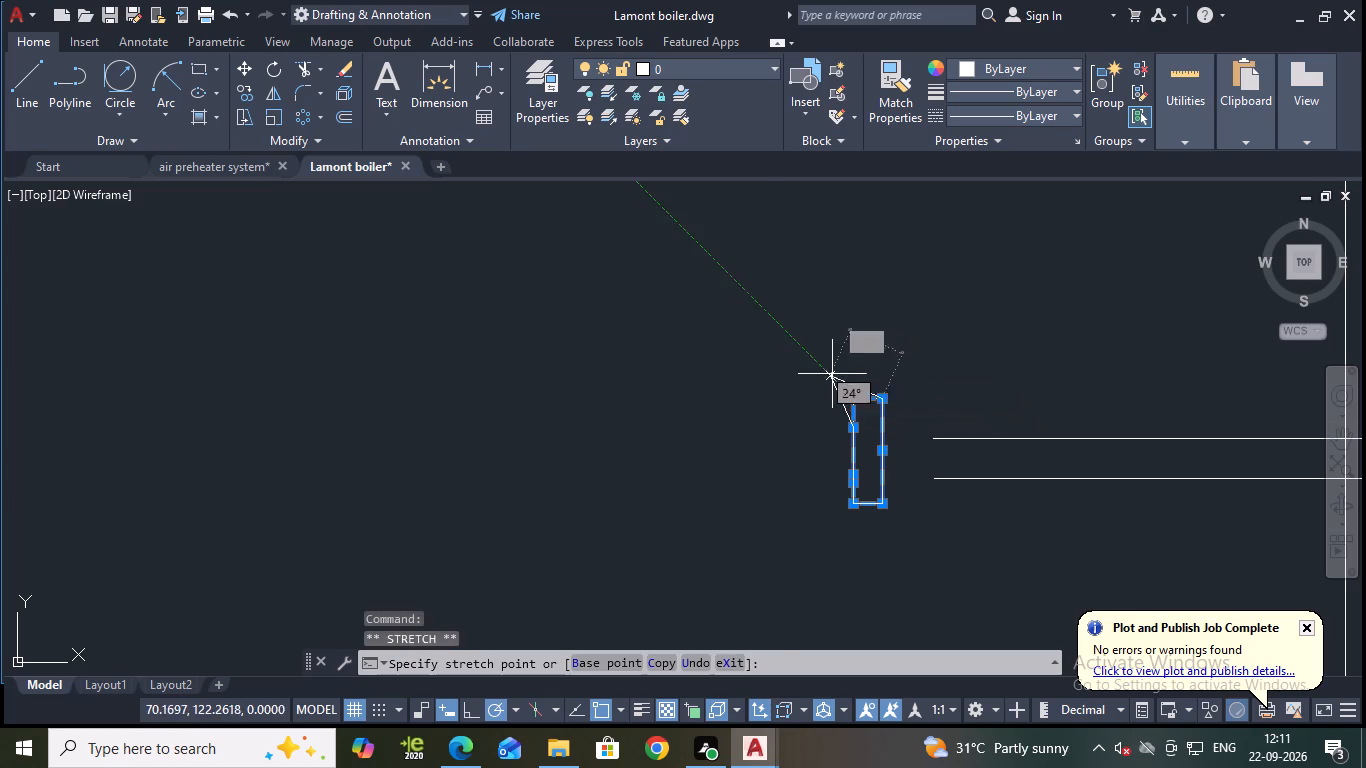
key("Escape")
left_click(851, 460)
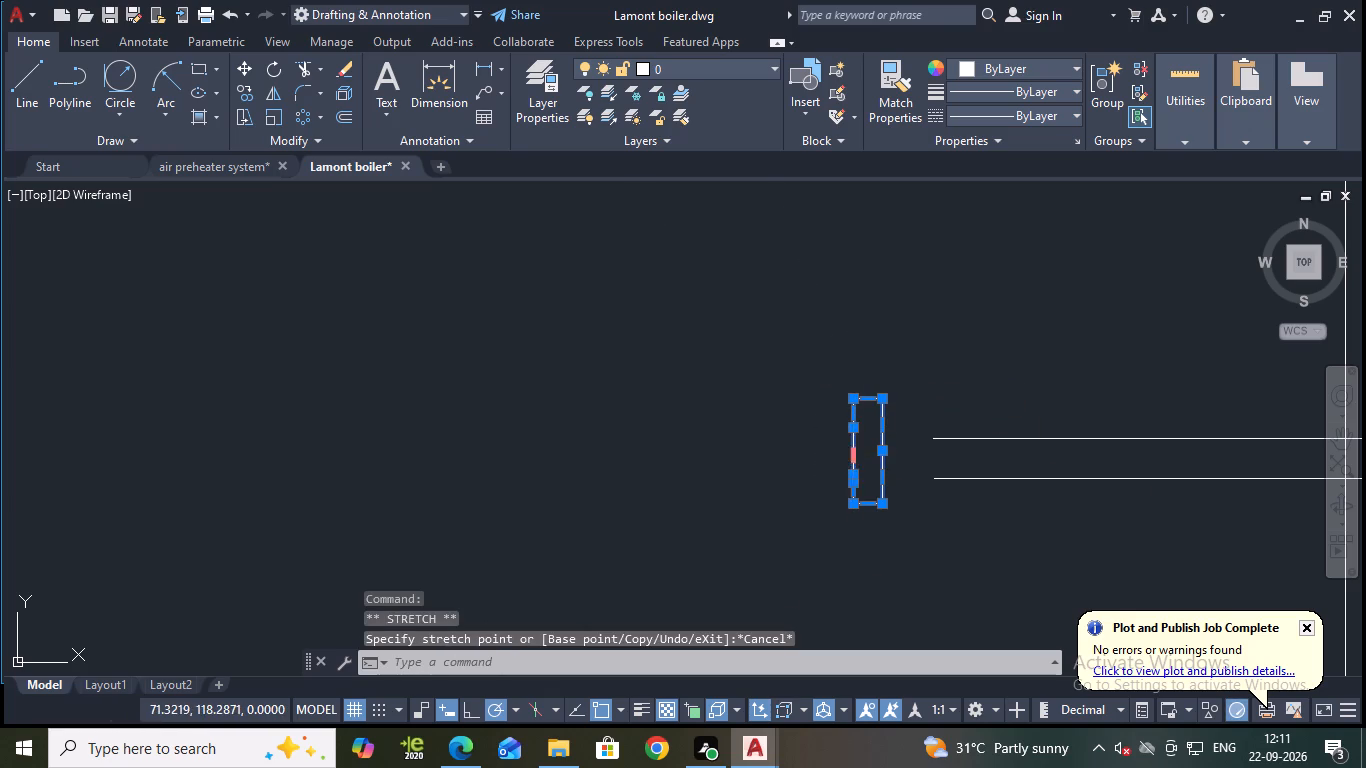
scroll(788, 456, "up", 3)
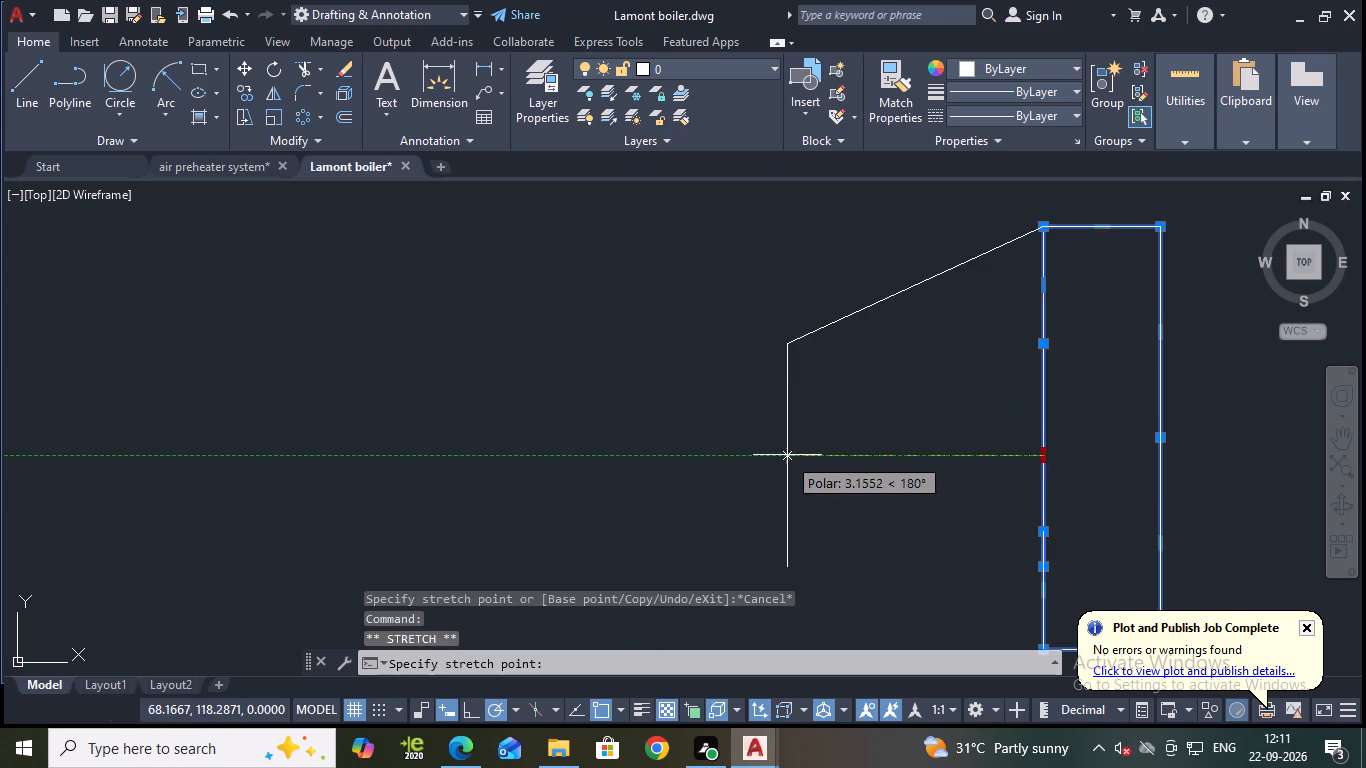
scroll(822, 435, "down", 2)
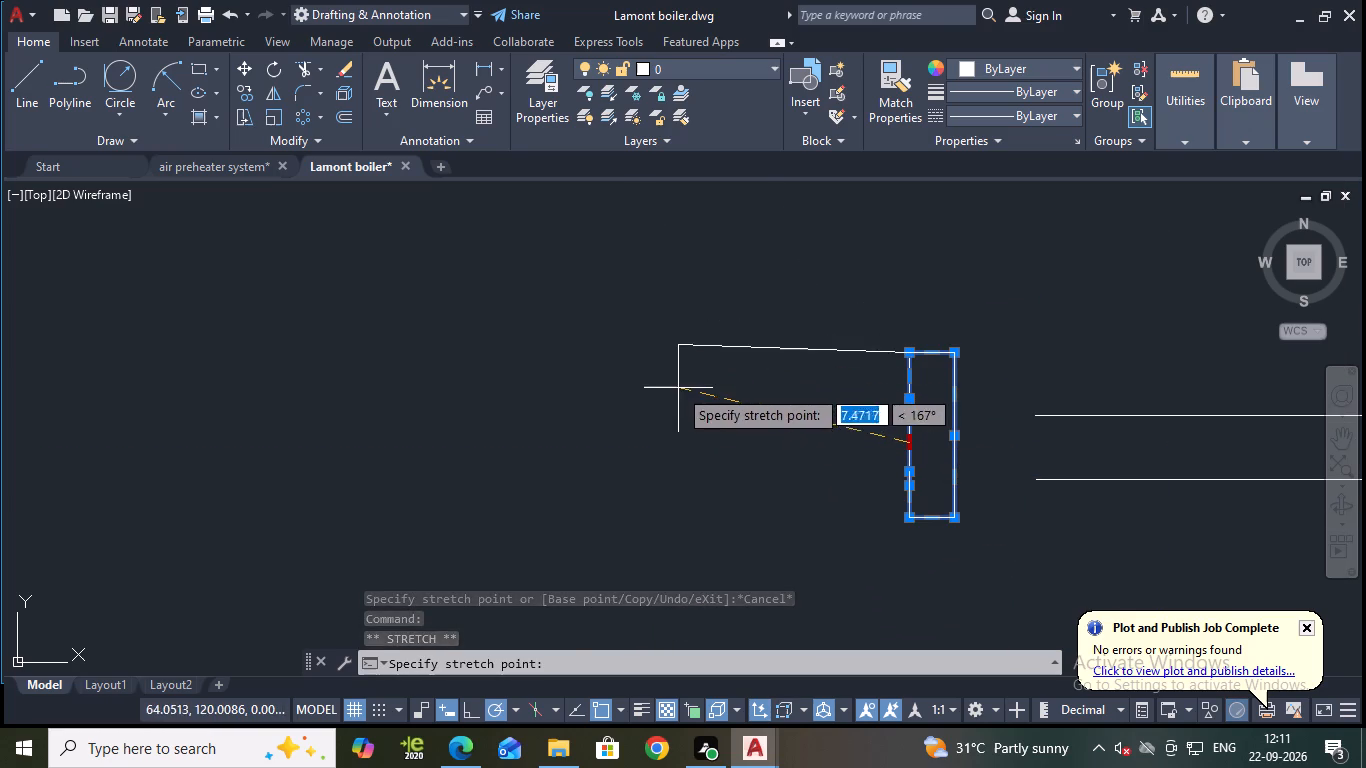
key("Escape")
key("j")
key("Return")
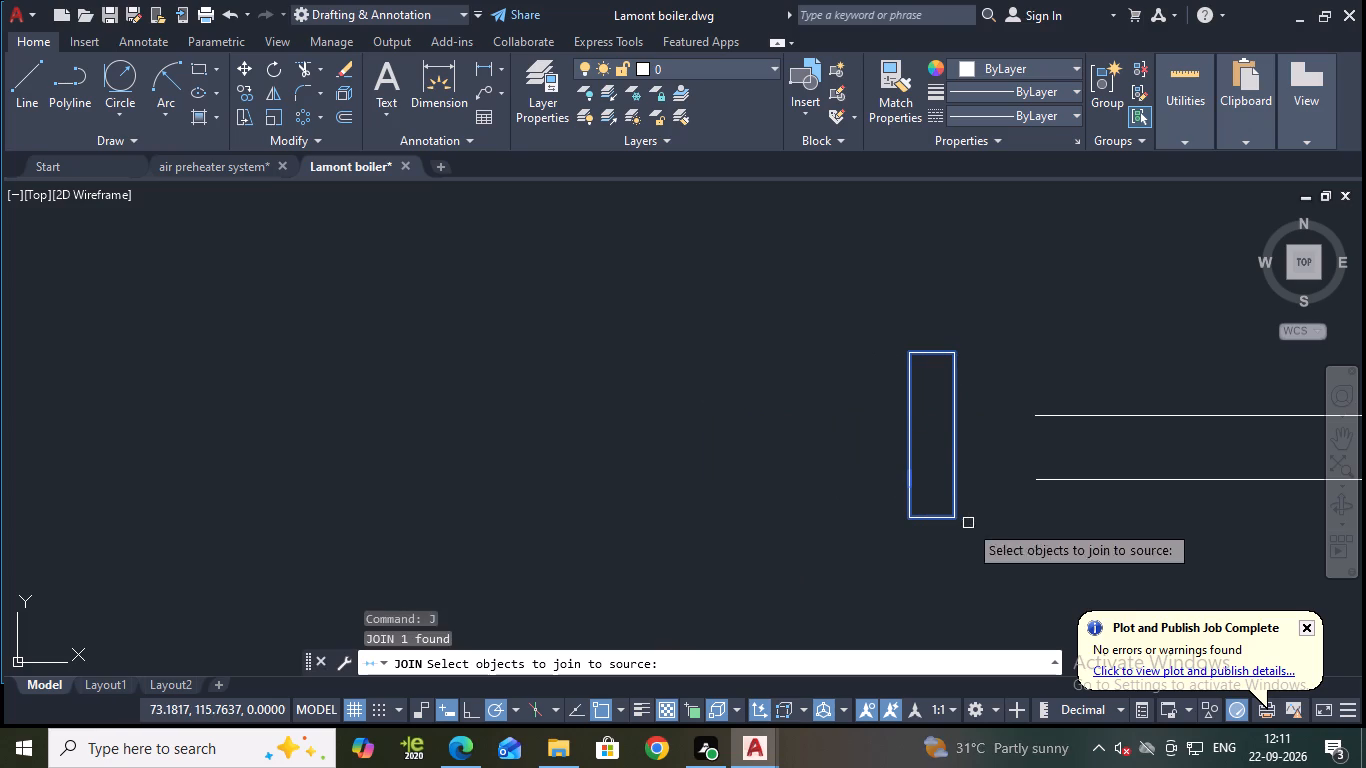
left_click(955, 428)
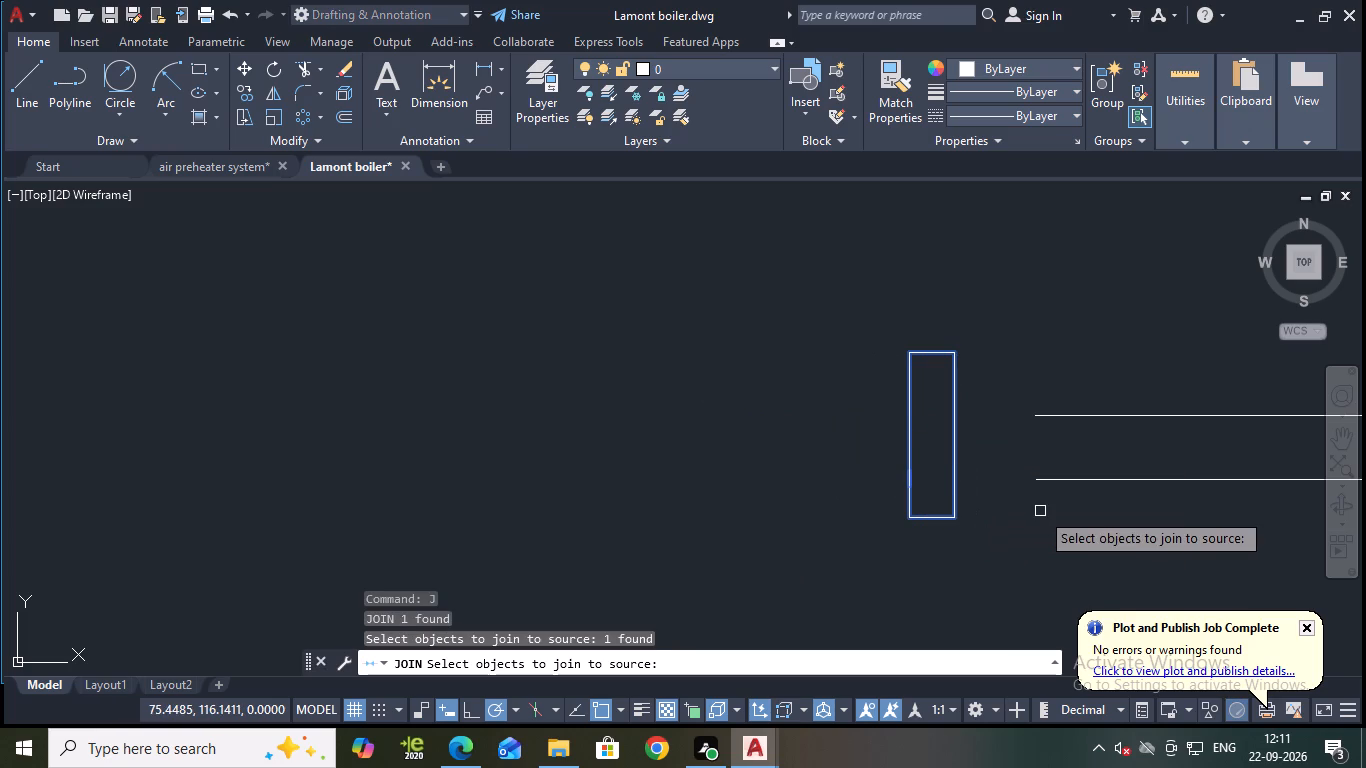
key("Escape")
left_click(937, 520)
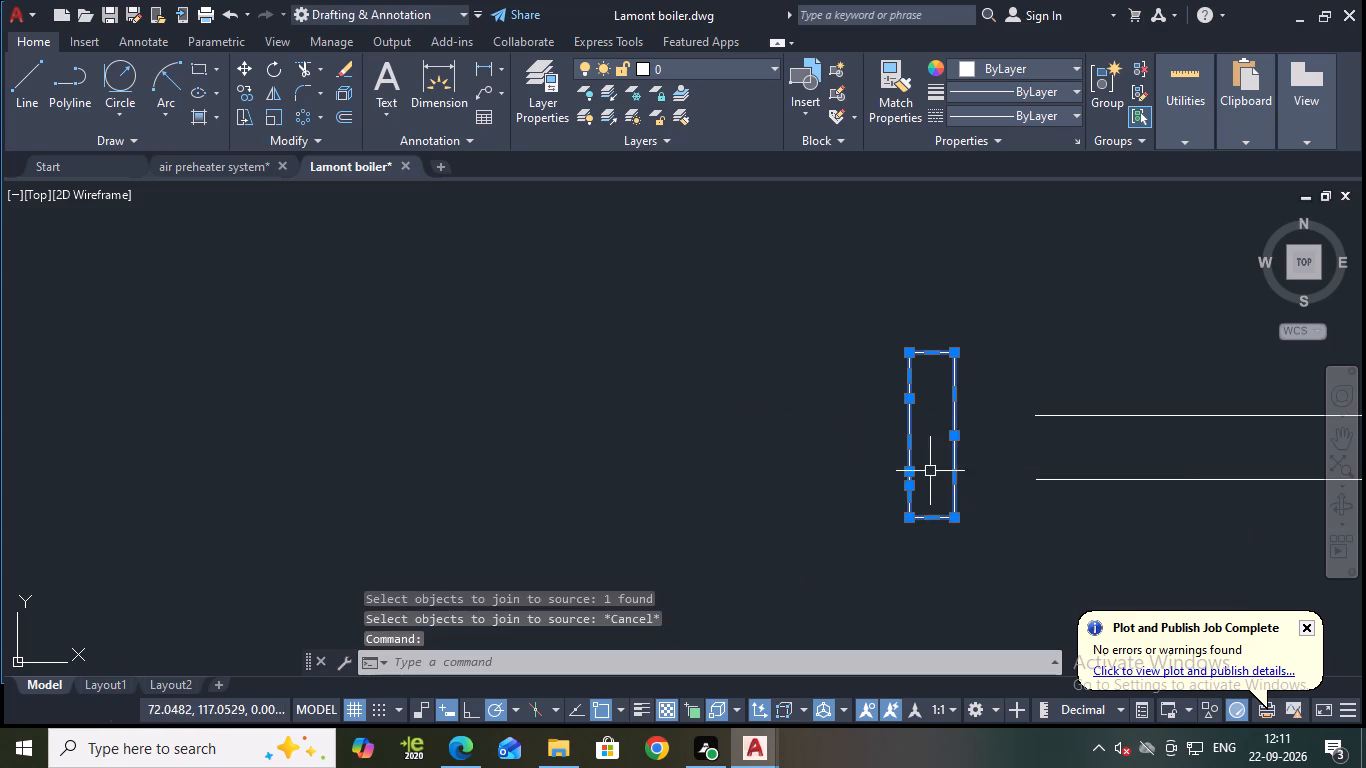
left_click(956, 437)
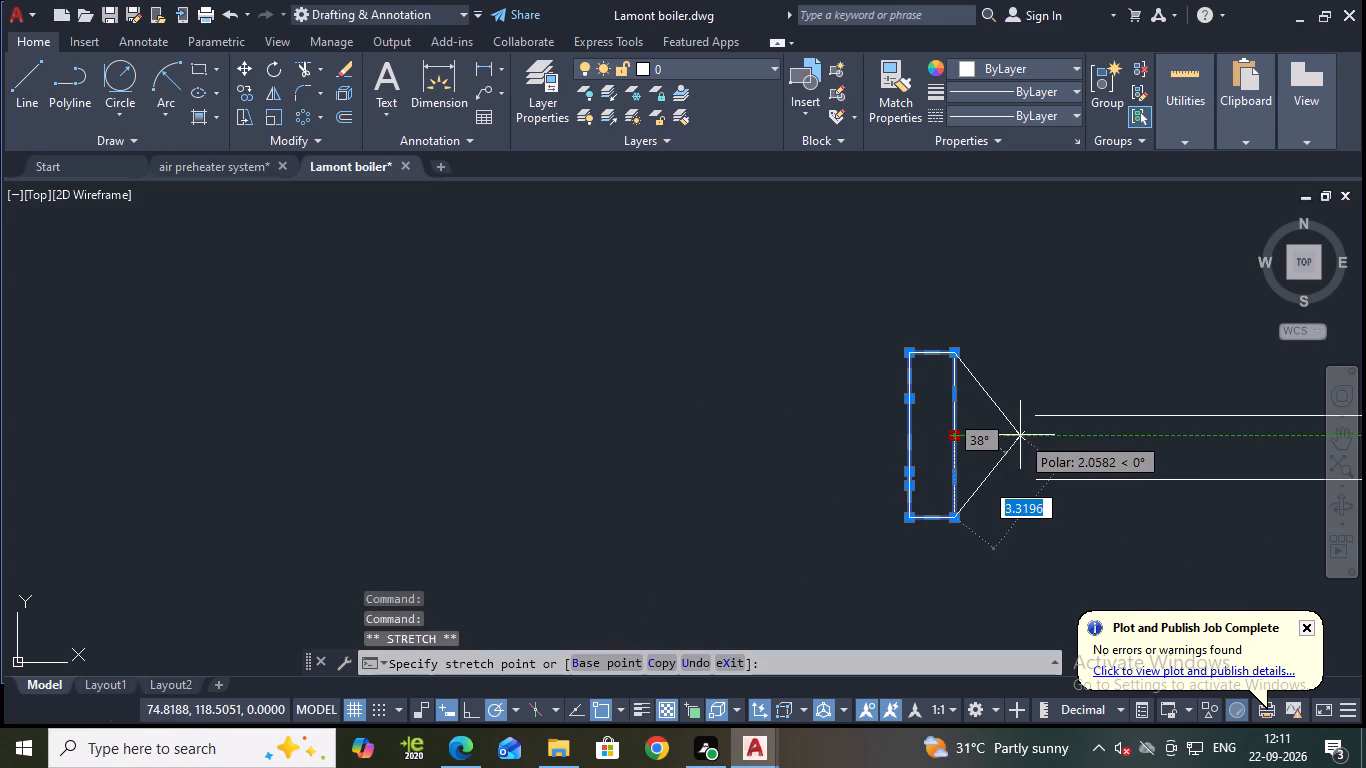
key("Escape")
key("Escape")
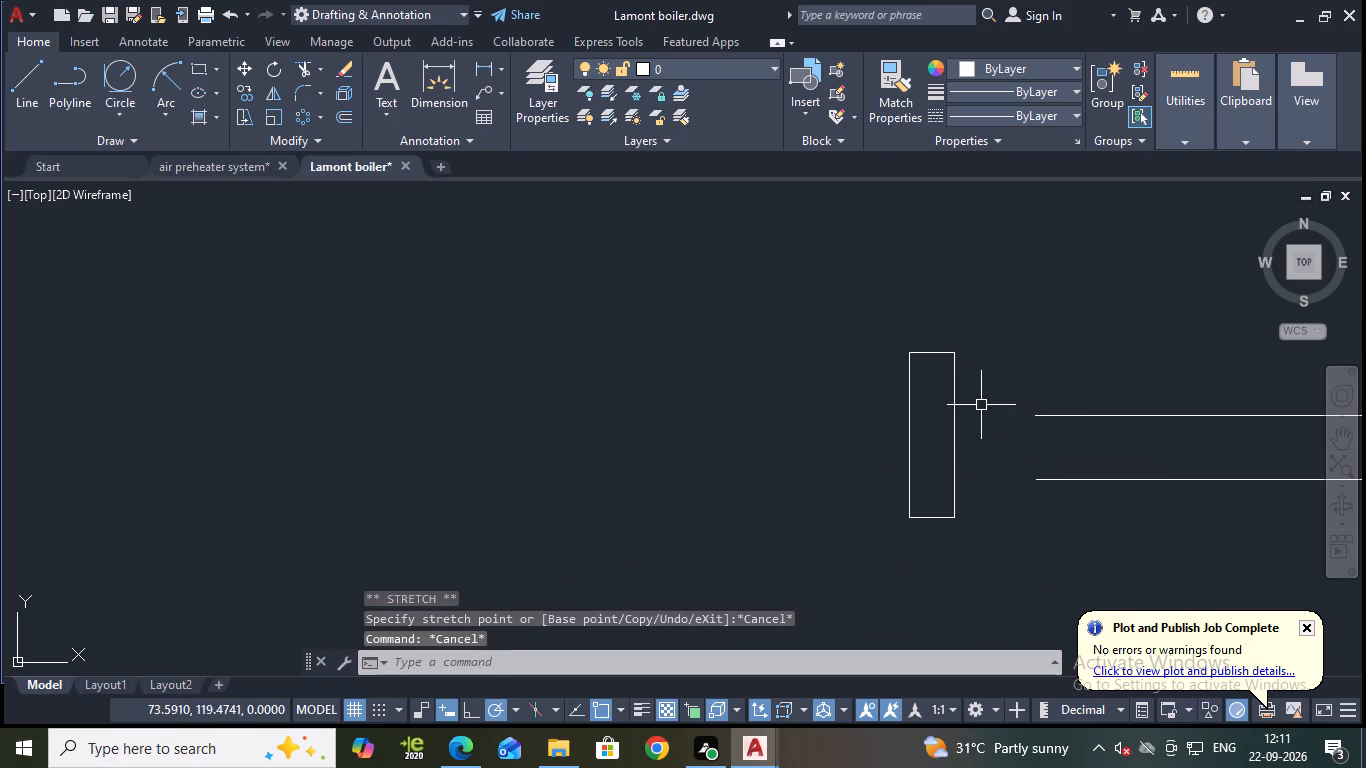
Scale the flange rectangle up by a factor of about 1.47 from its lower-left corner.
left_click(957, 438)
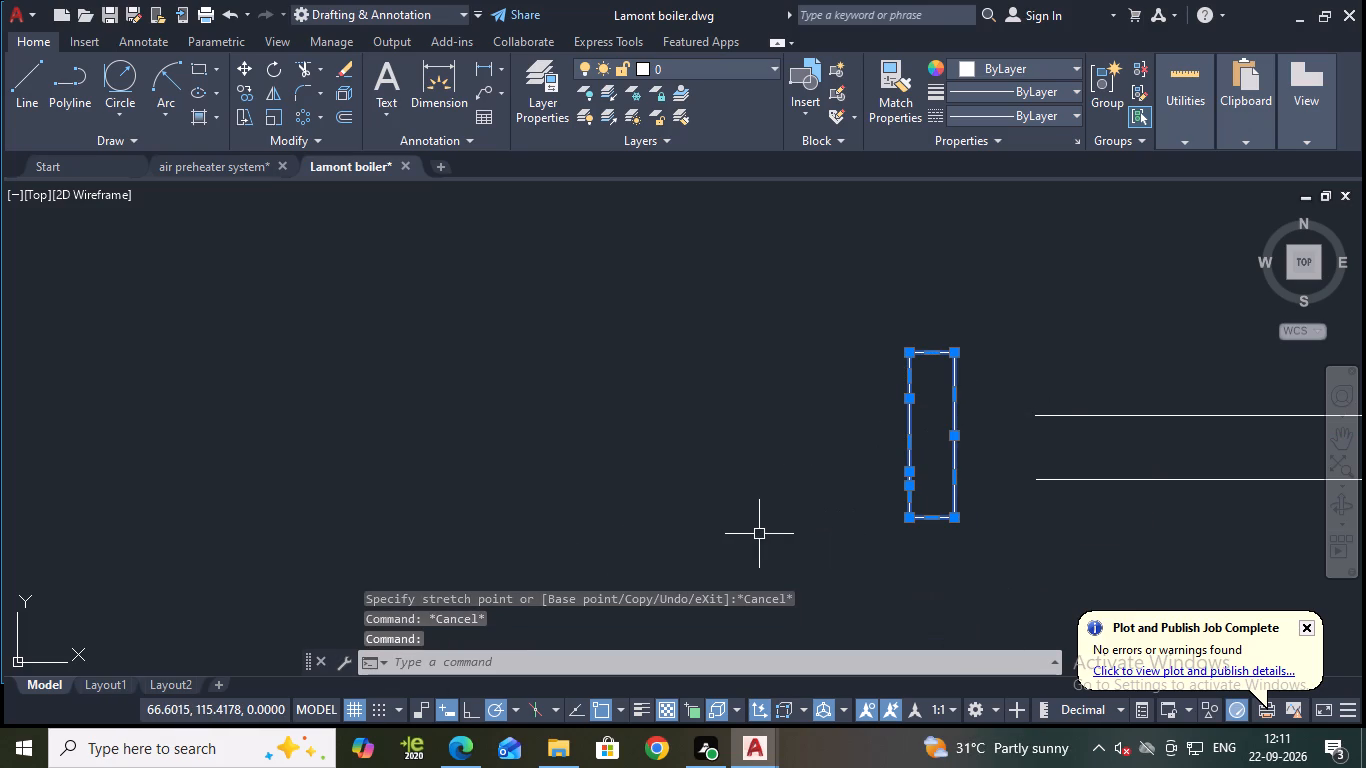
type("SC")
left_click(850, 580)
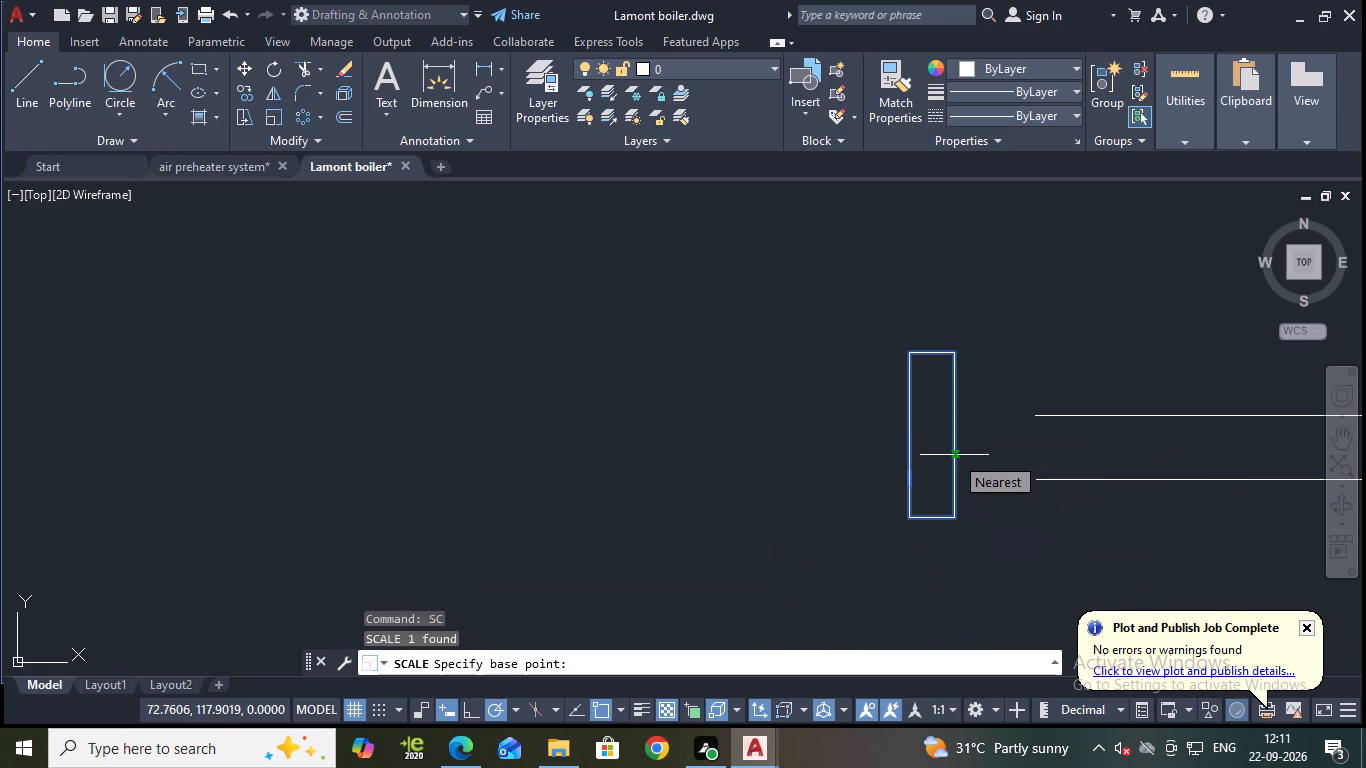
left_click(909, 520)
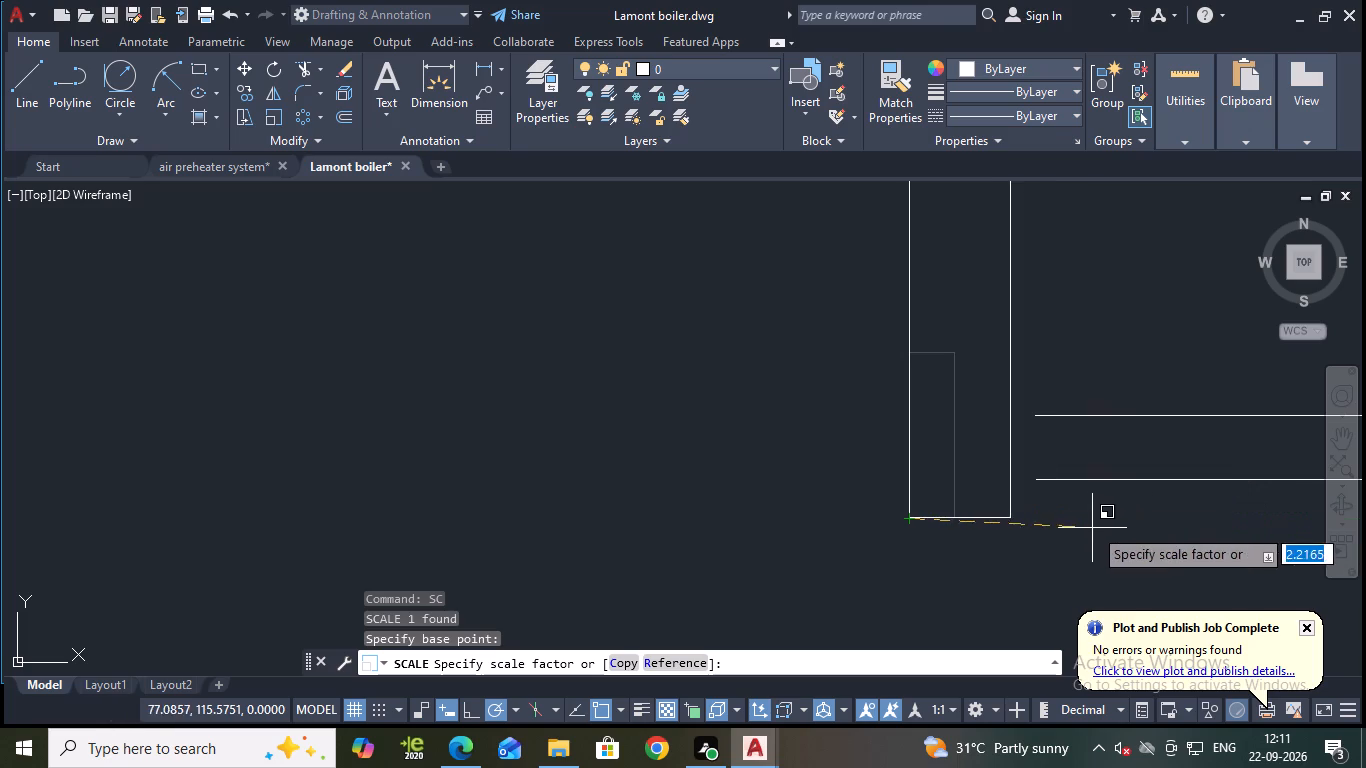
scroll(1155, 527, "down", 1)
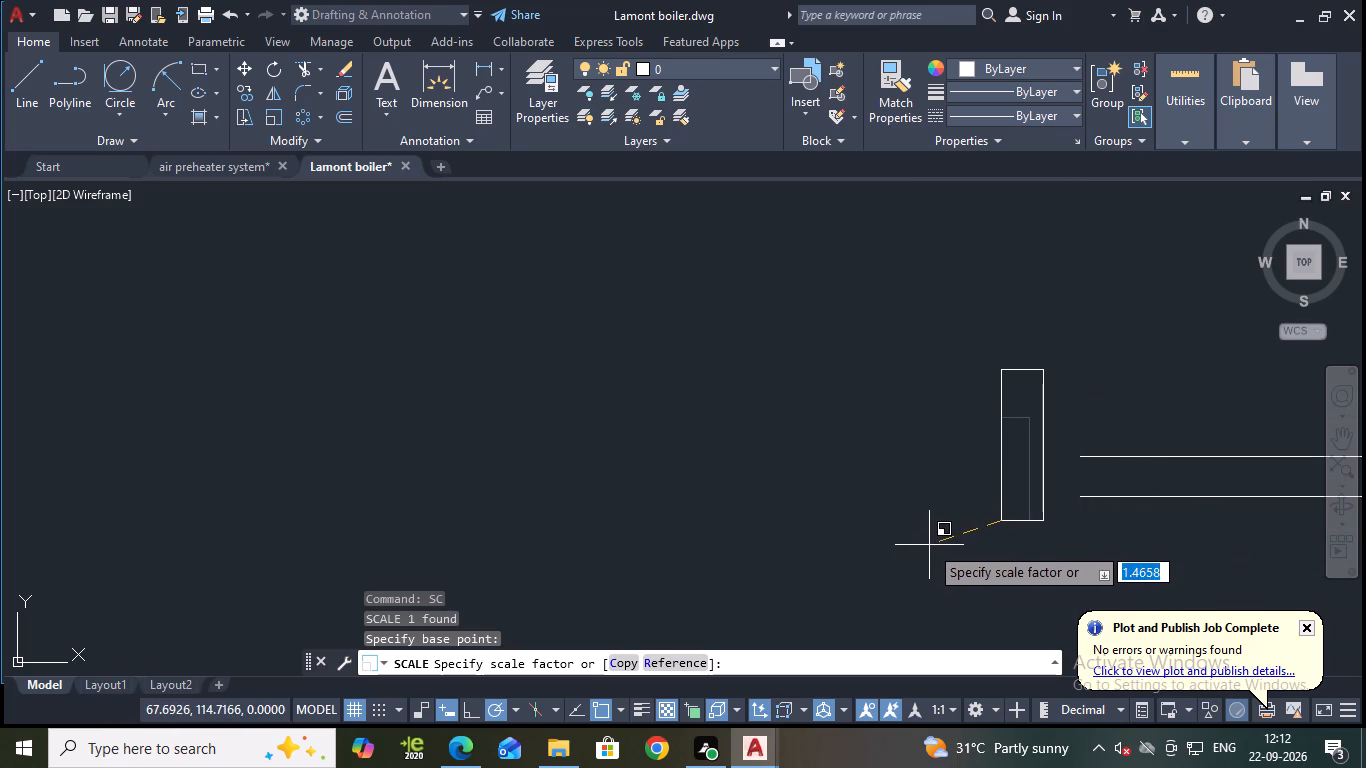
left_click(929, 545)
key("Escape")
Move the enlarged flange rectangle right and down, just left of the upper coil pipe's open ends and roughly centred on them.
left_click_drag(961, 321, 982, 335)
left_click(1071, 558)
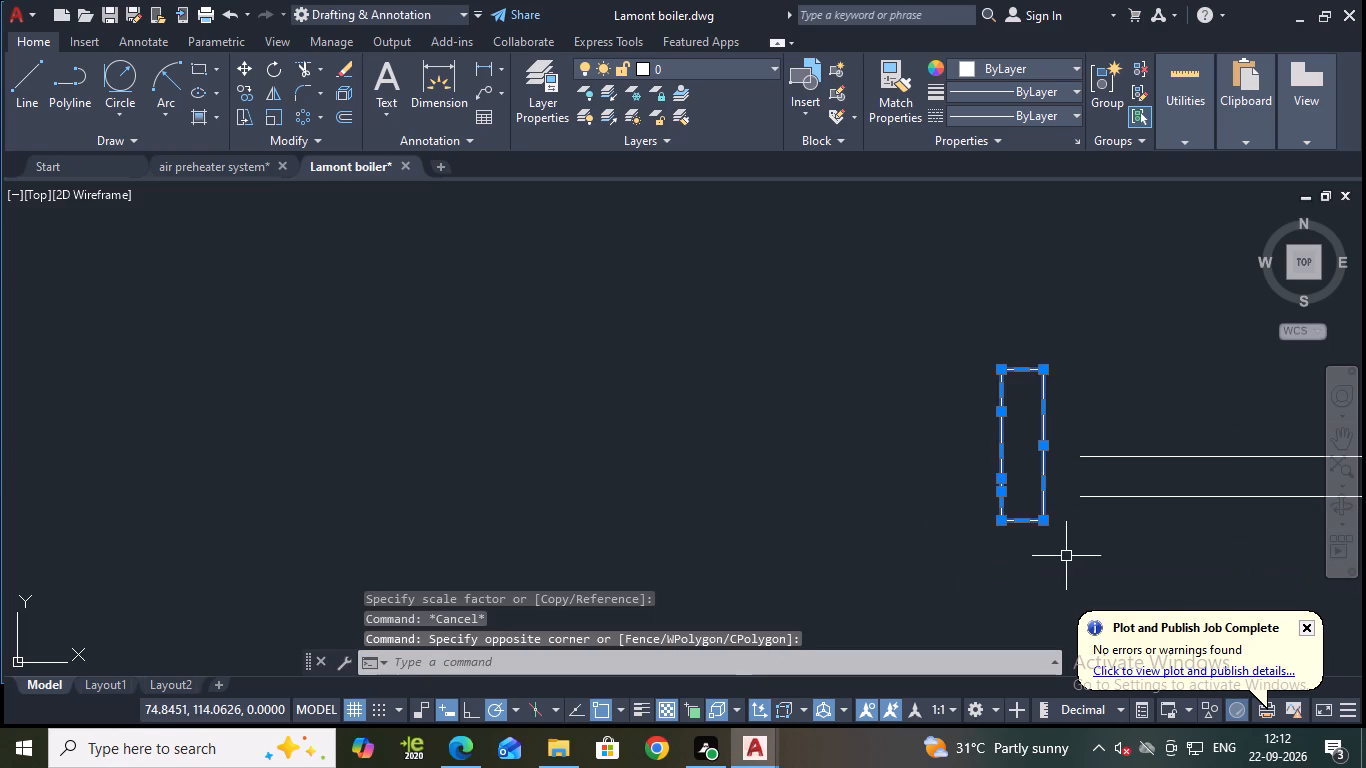
key("m")
key("Return")
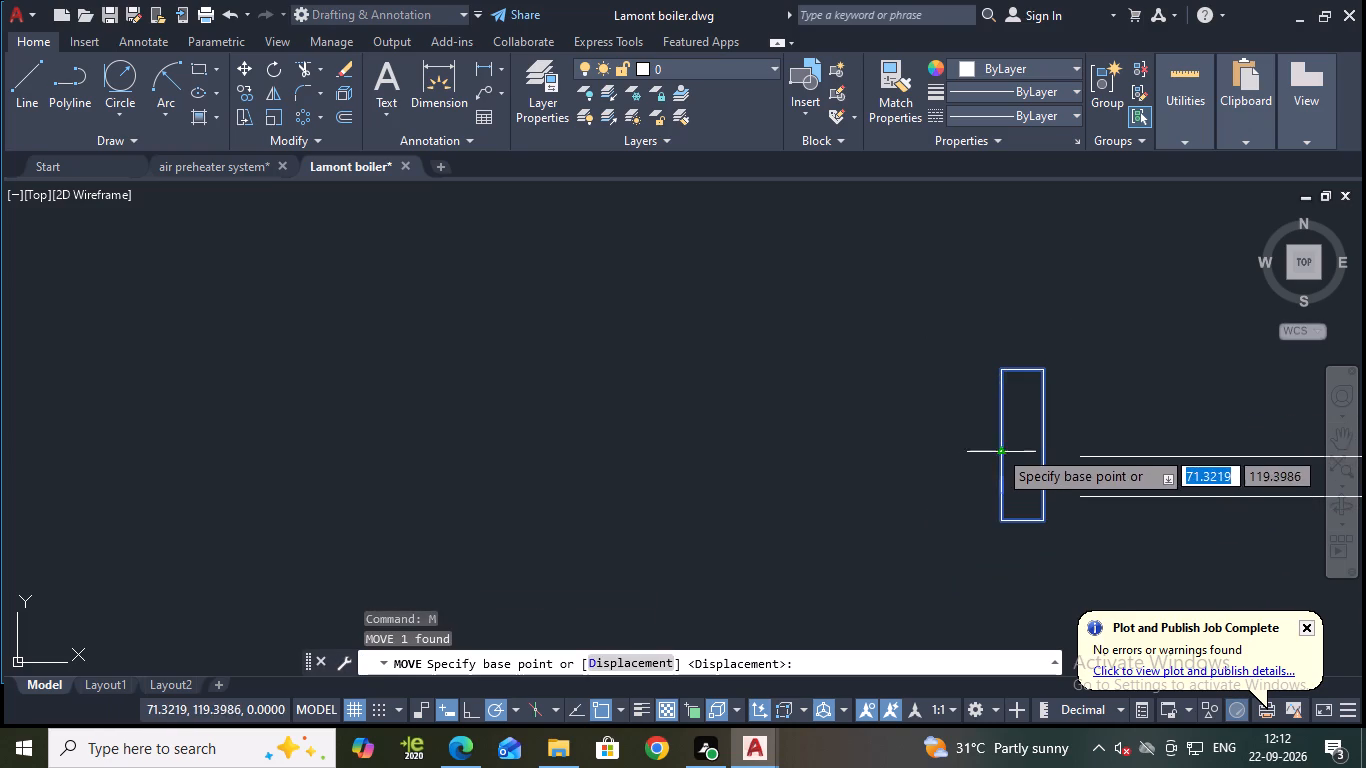
left_click(1001, 448)
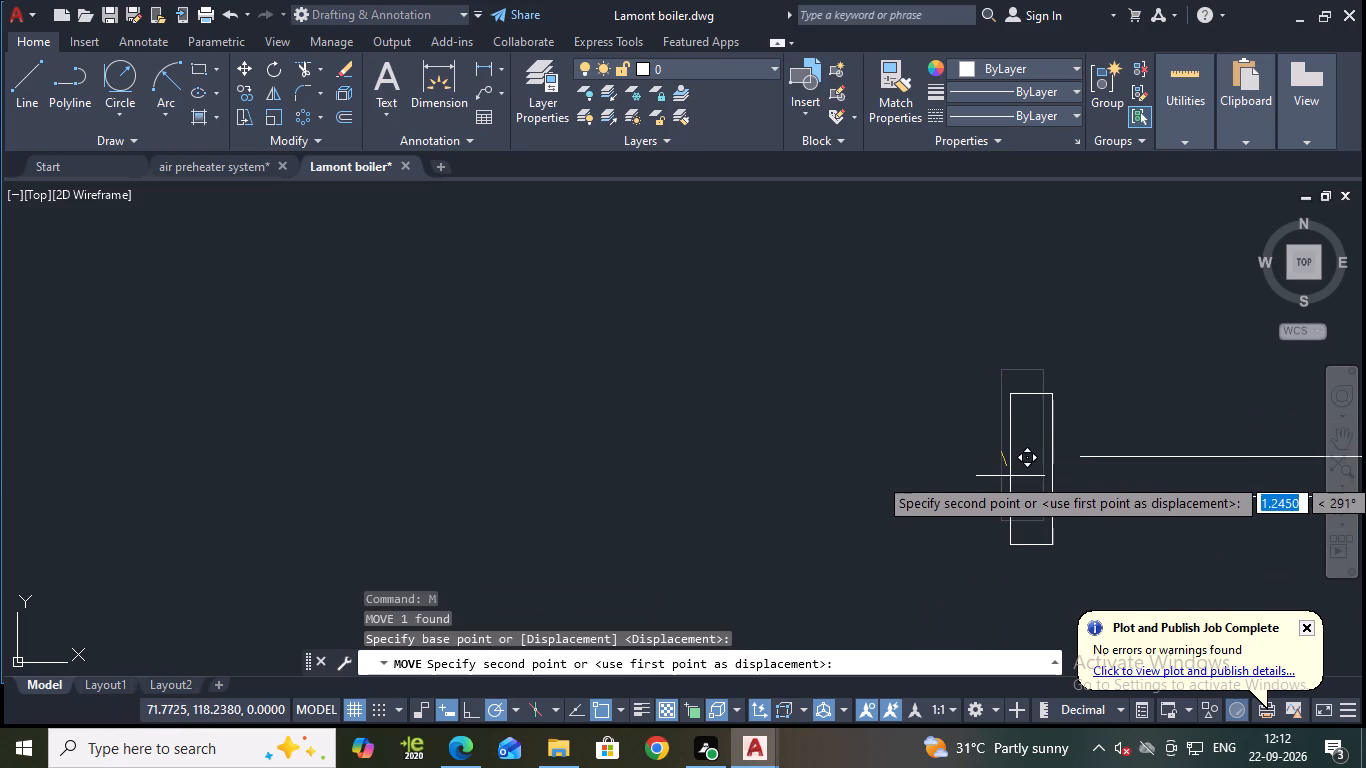
left_click(1033, 484)
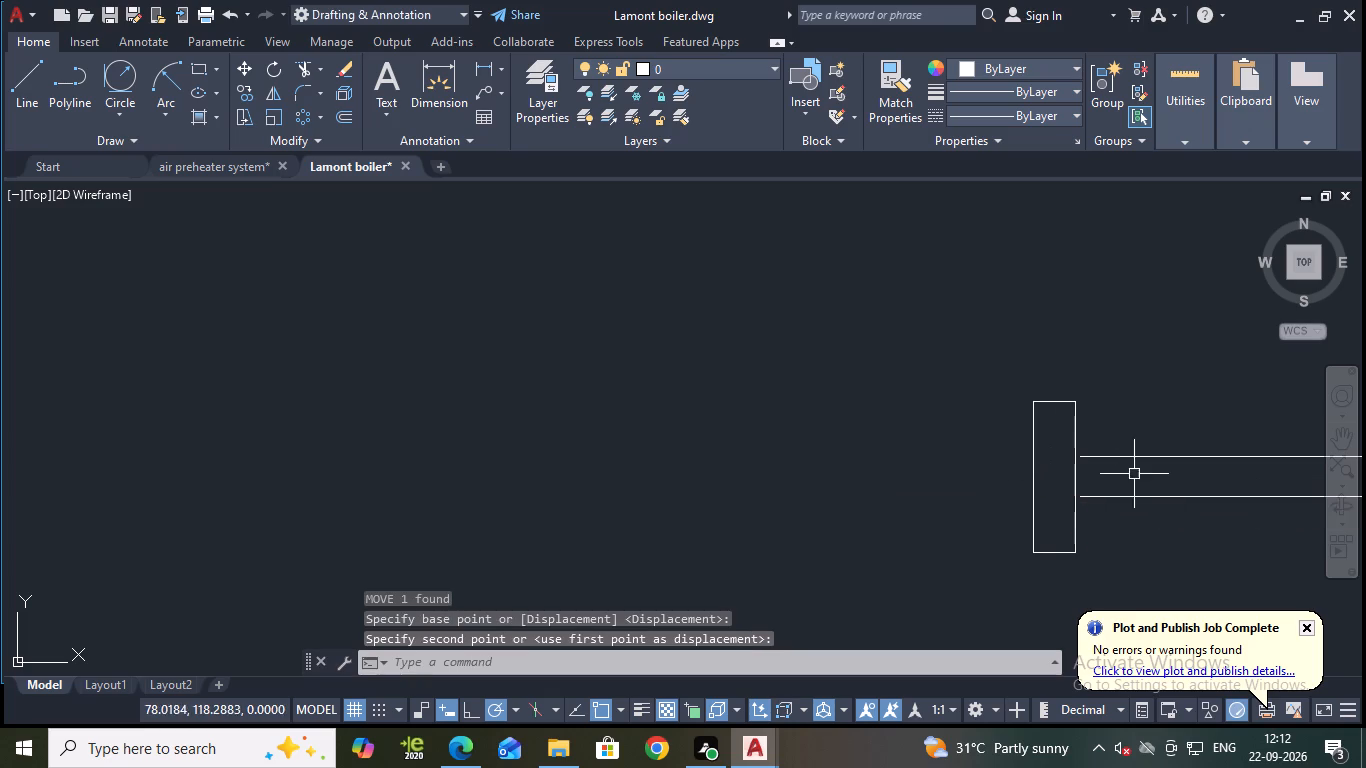
scroll(1139, 471, "up", 1)
key("Escape")
Extend both lines of the upper coil pipe to the right edge of the flange rectangle.
scroll(1134, 471, "down", 2)
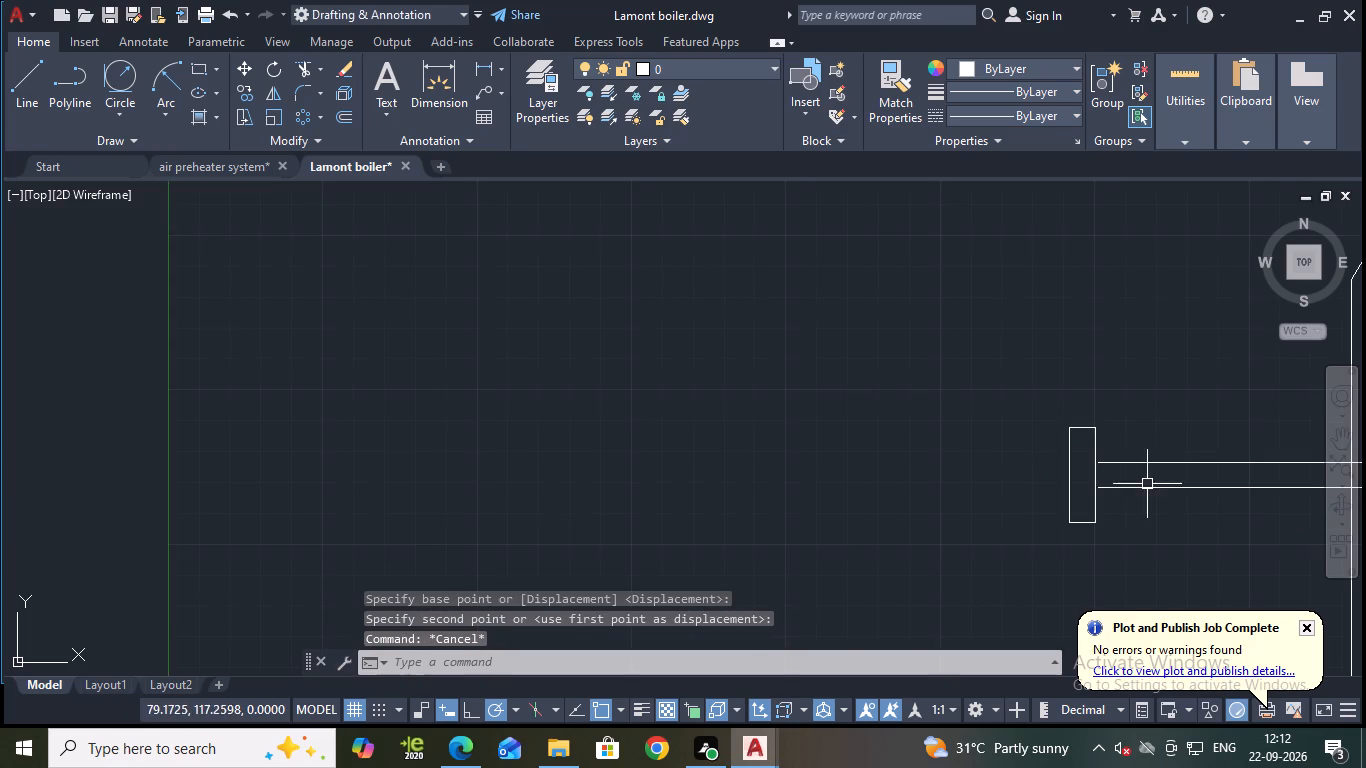
scroll(1149, 464, "up", 3)
left_click(1122, 459)
type("EX")
key("Return")
left_click(1084, 458)
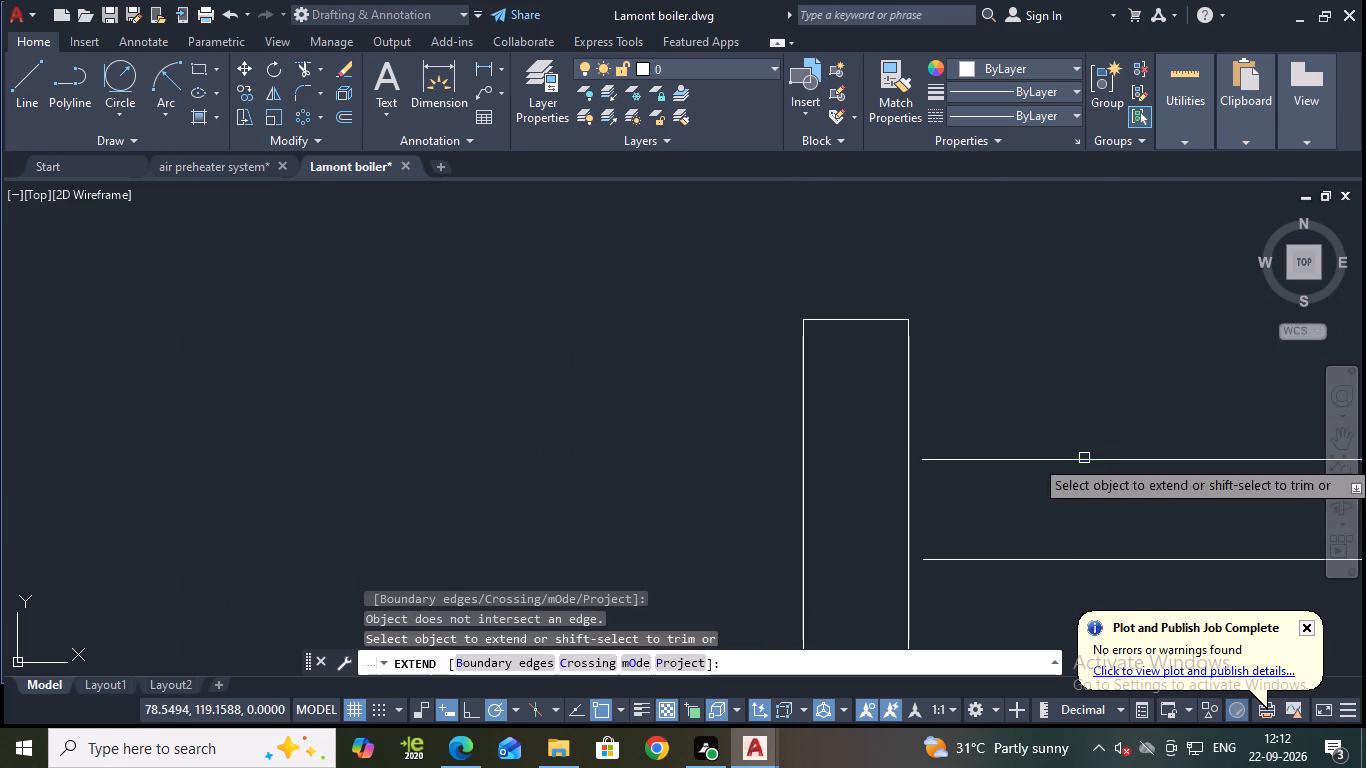
left_click(949, 462)
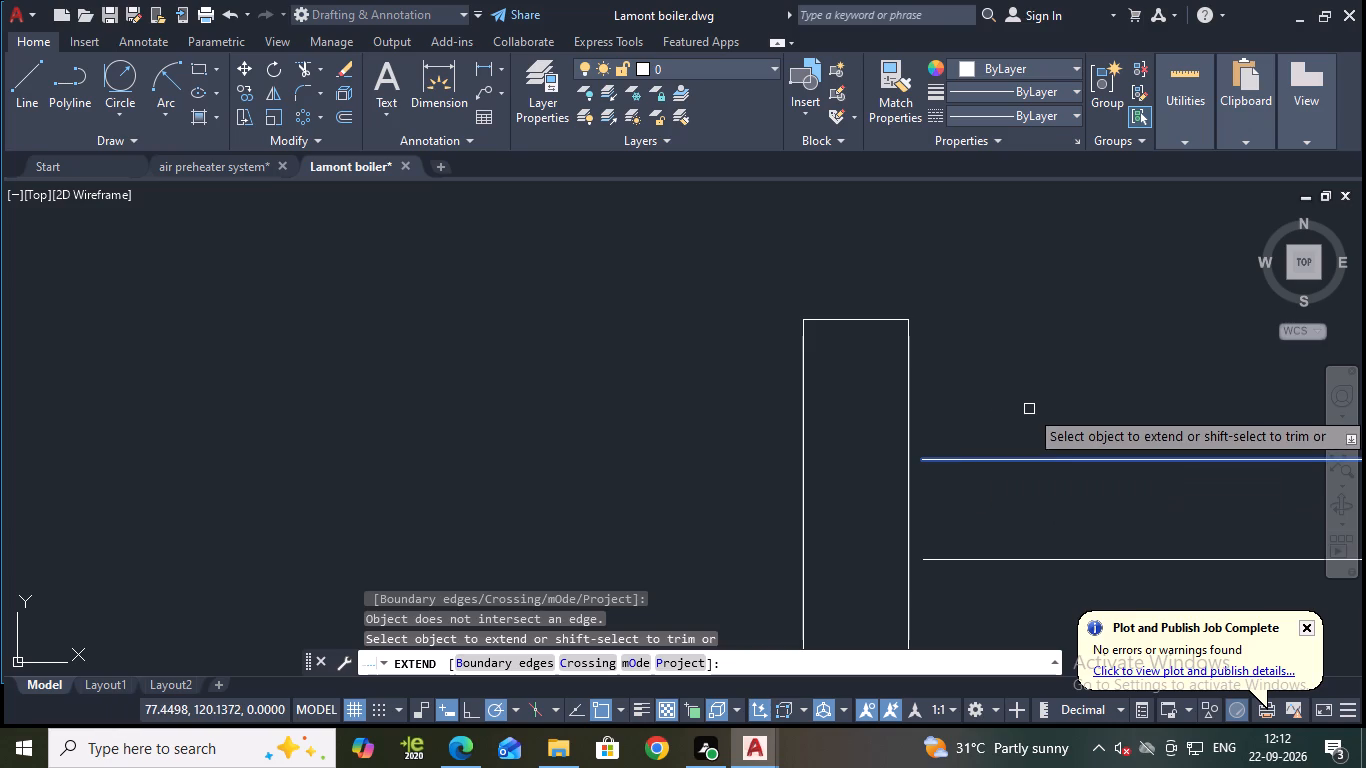
key("Escape")
type("EX")
key("Return")
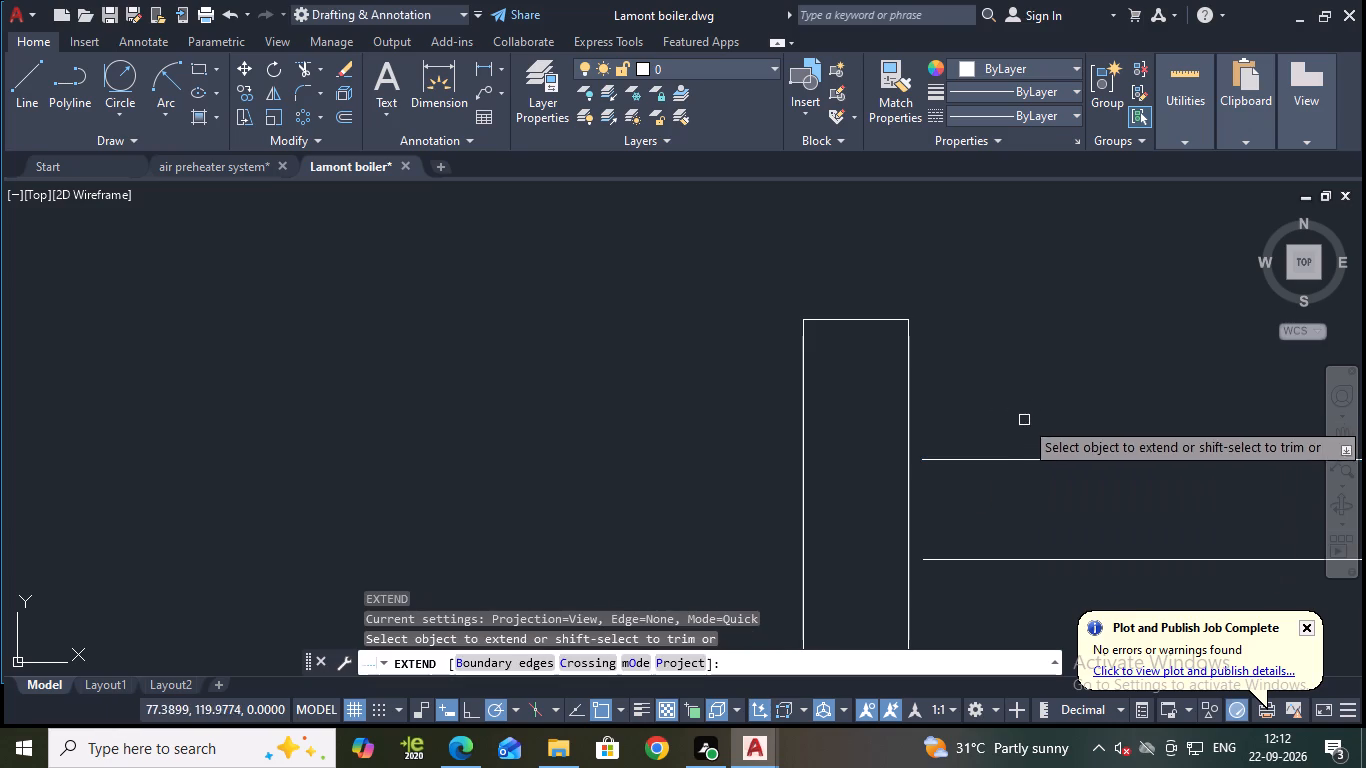
left_click(996, 459)
left_click(989, 562)
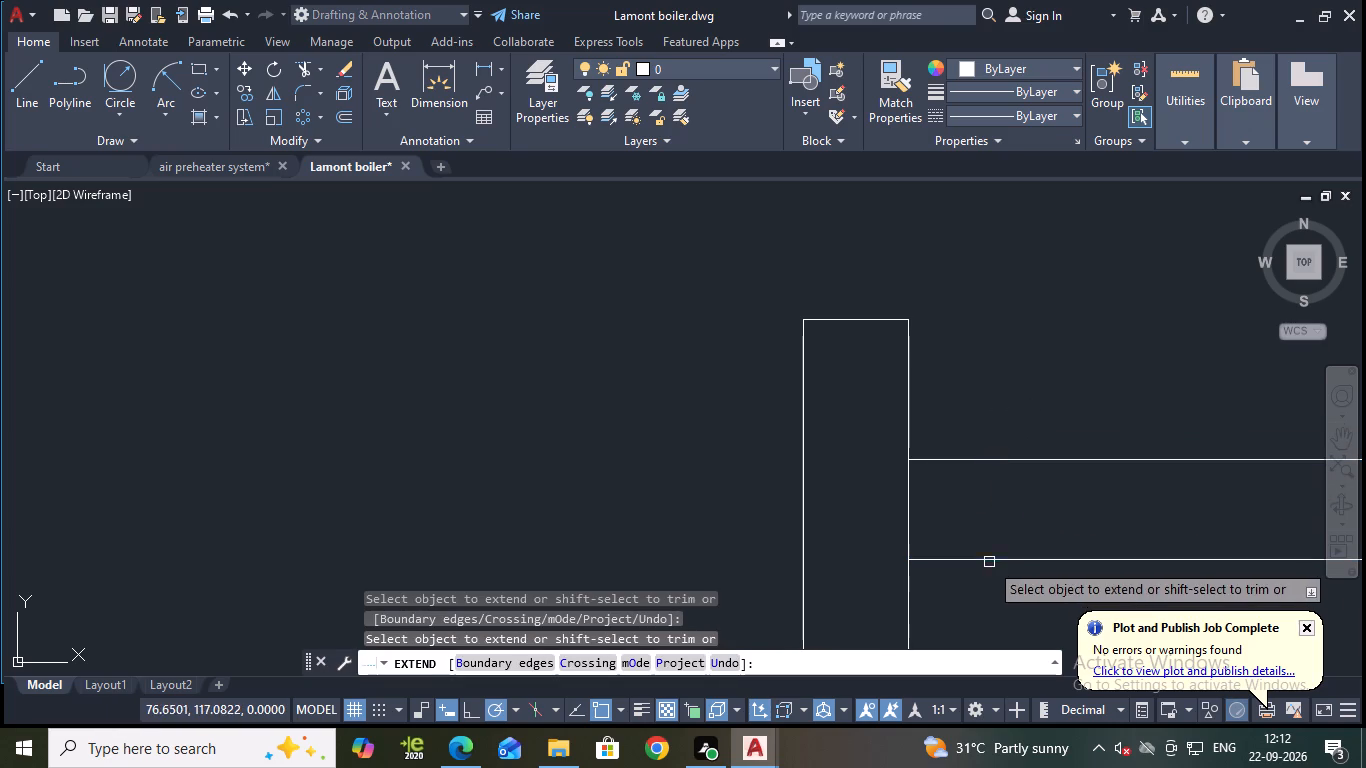
key("F1")
key("Escape")
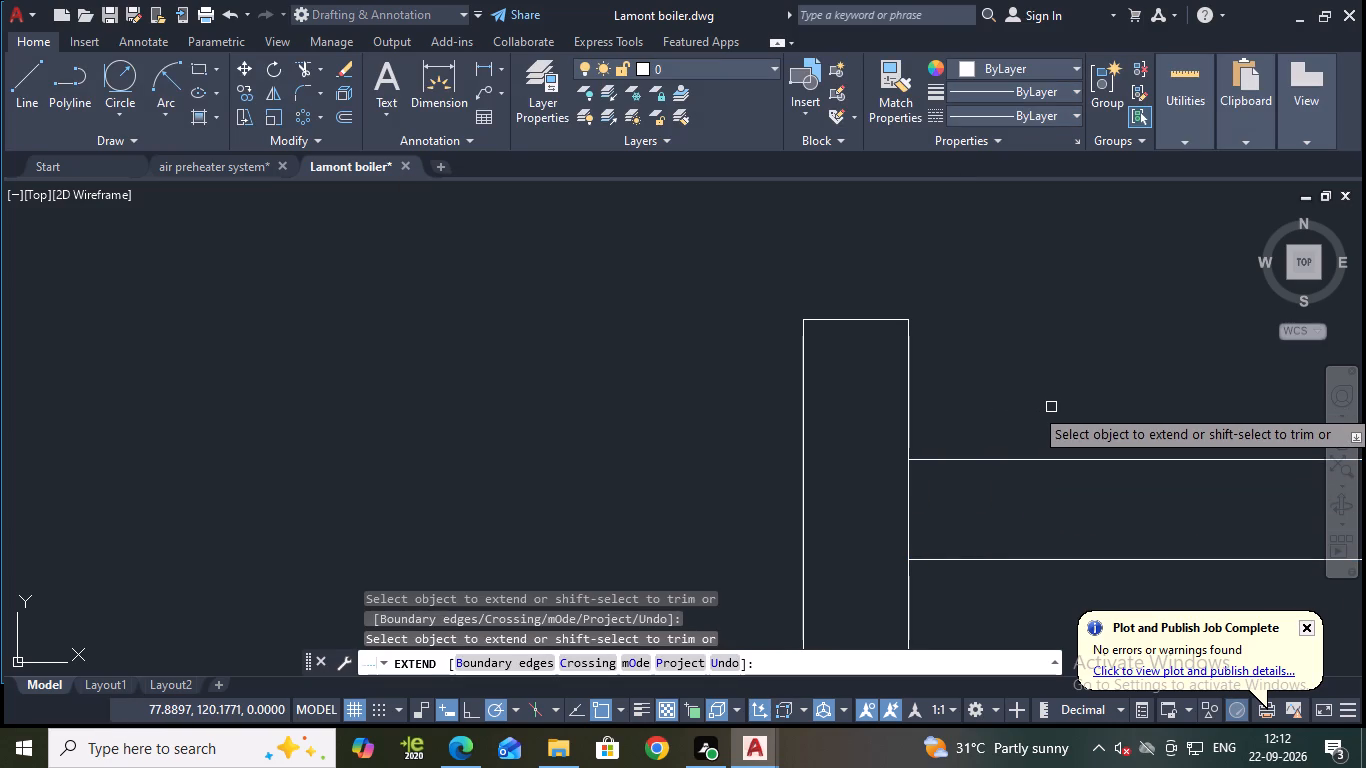
Save the drawing.
key("ctrl+s")
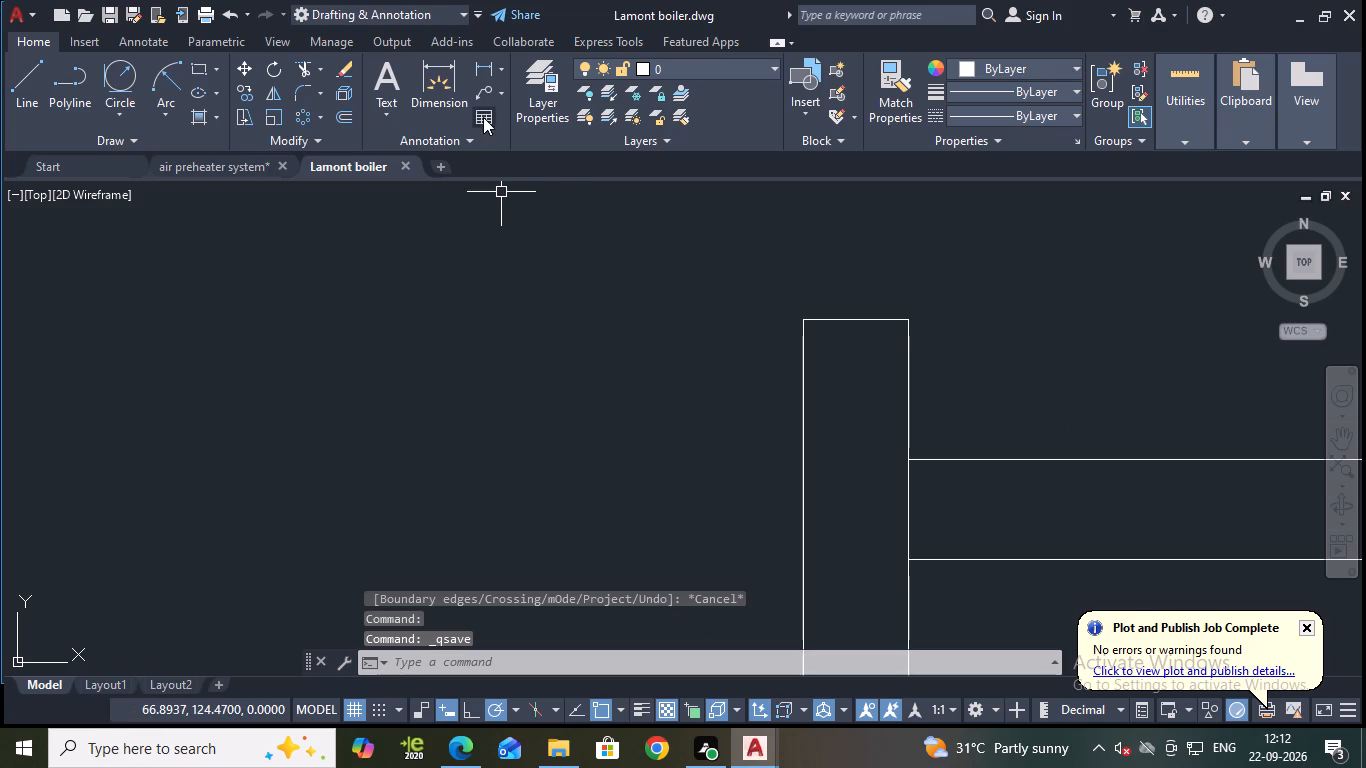
Trim the two upper coil pipe lines where they cross between the double lines of the boiler's left wall.
scroll(730, 182, "down", 2)
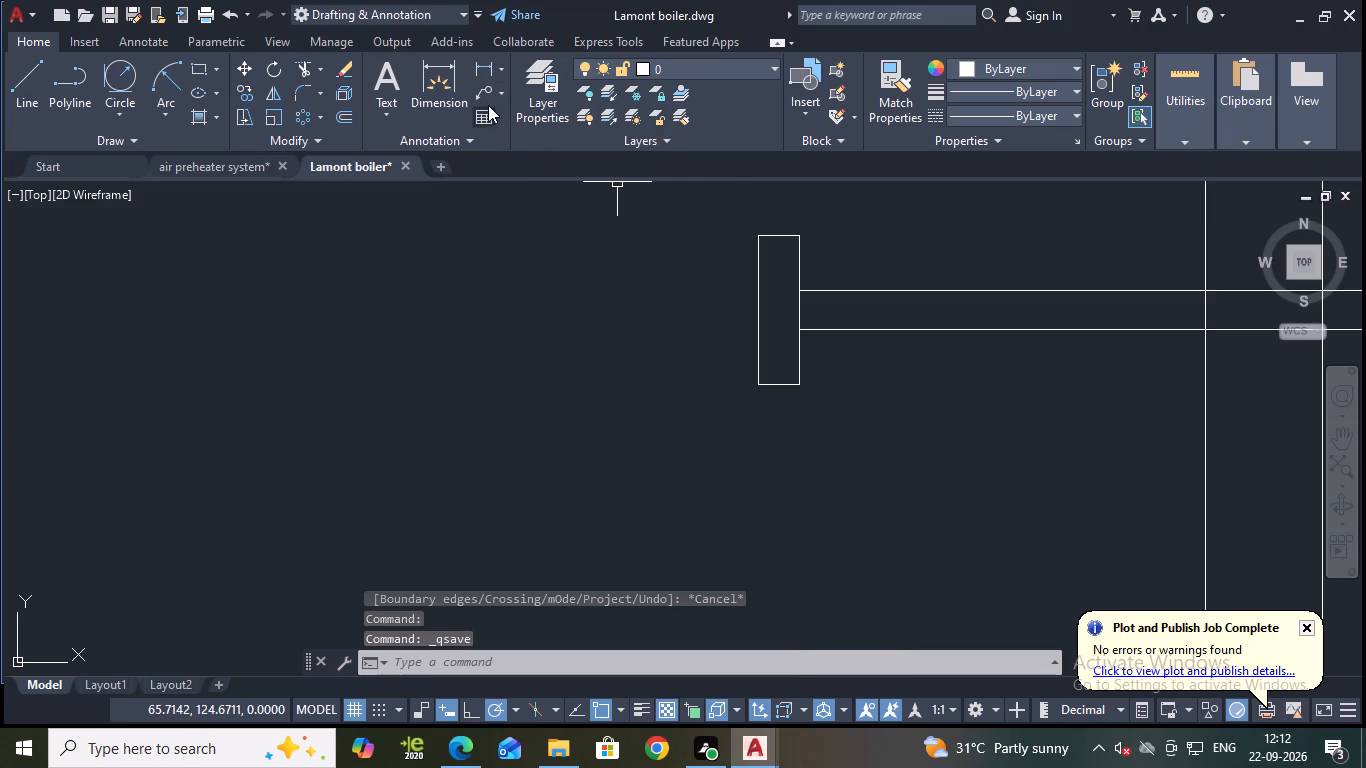
scroll(981, 296, "down", 1)
middle_click_drag(990, 365, 798, 409)
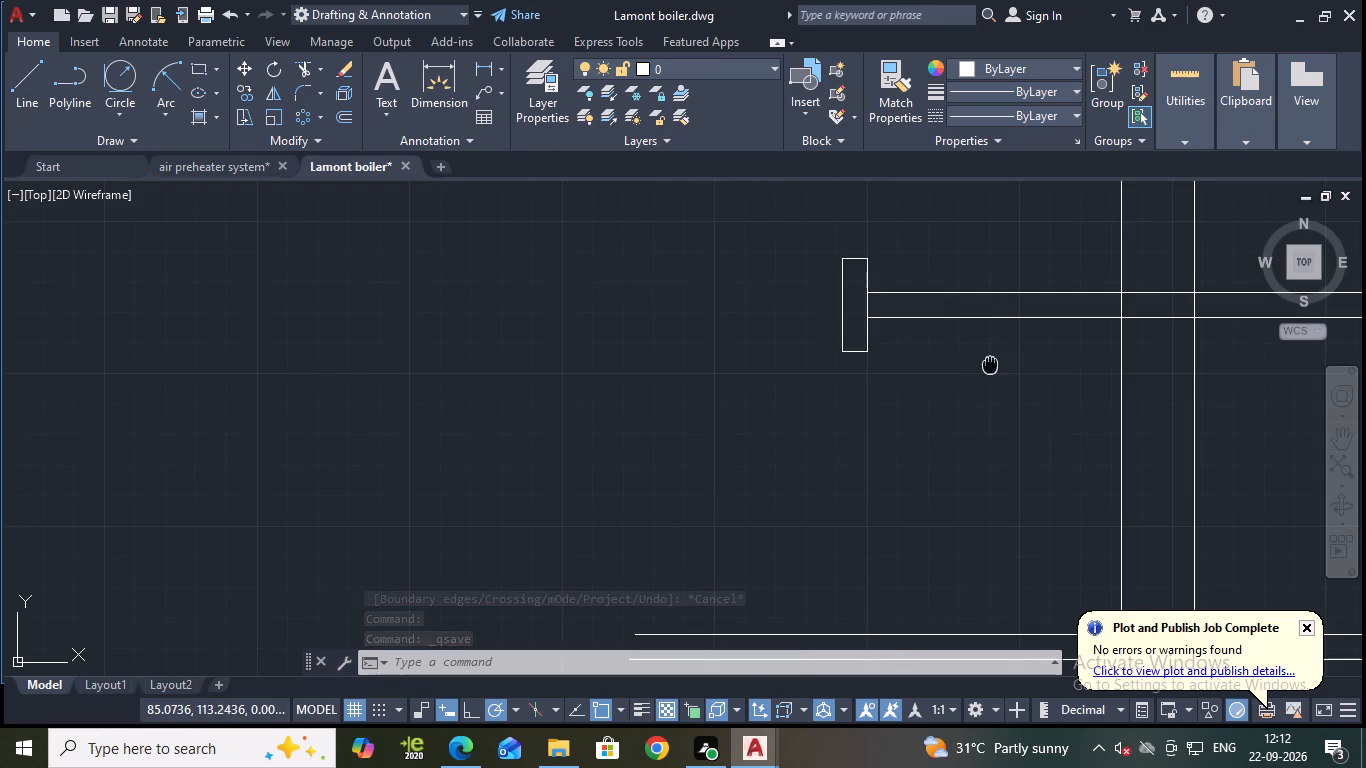
middle_click_drag(798, 409, 560, 442)
scroll(879, 358, "down", 2)
scroll(911, 391, "up", 2)
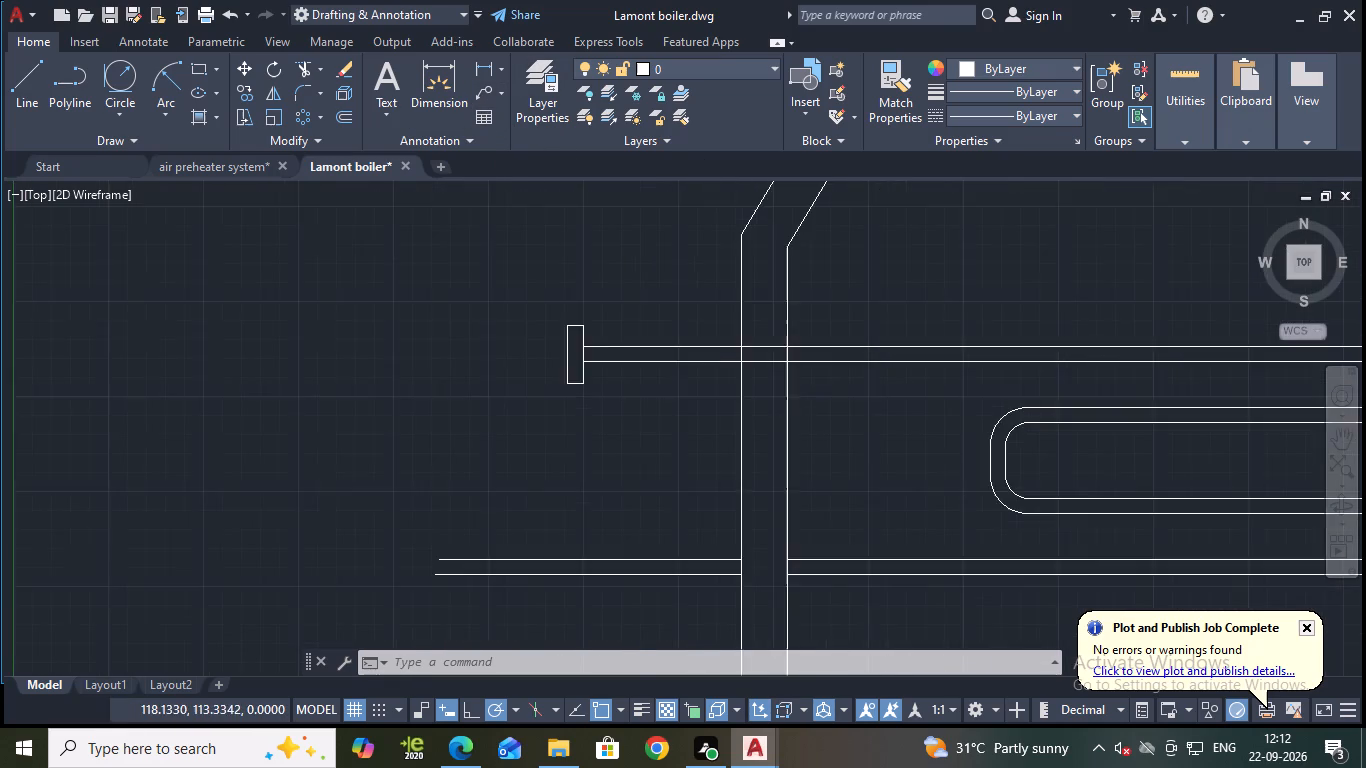
middle_click_drag(911, 391, 951, 443)
type("TR")
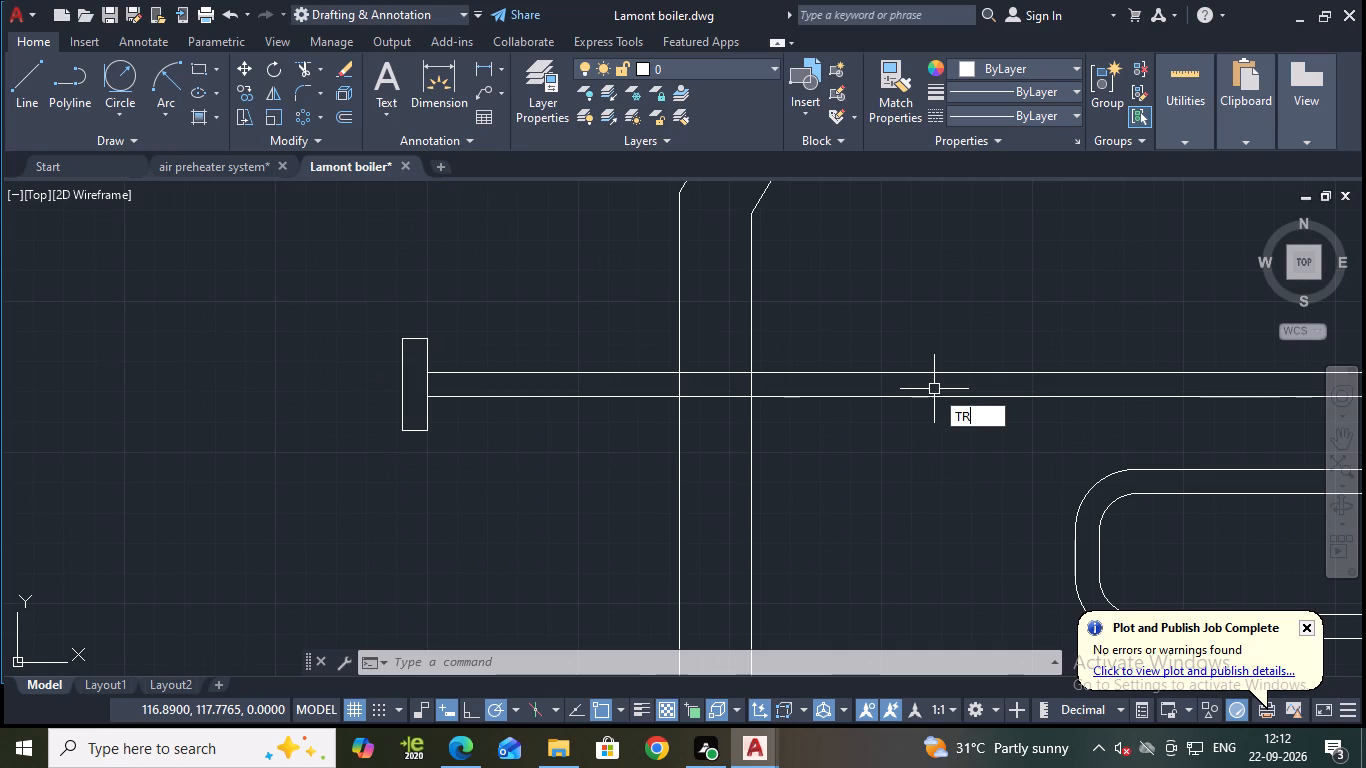
key("Return")
left_click_drag(736, 423, 705, 336)
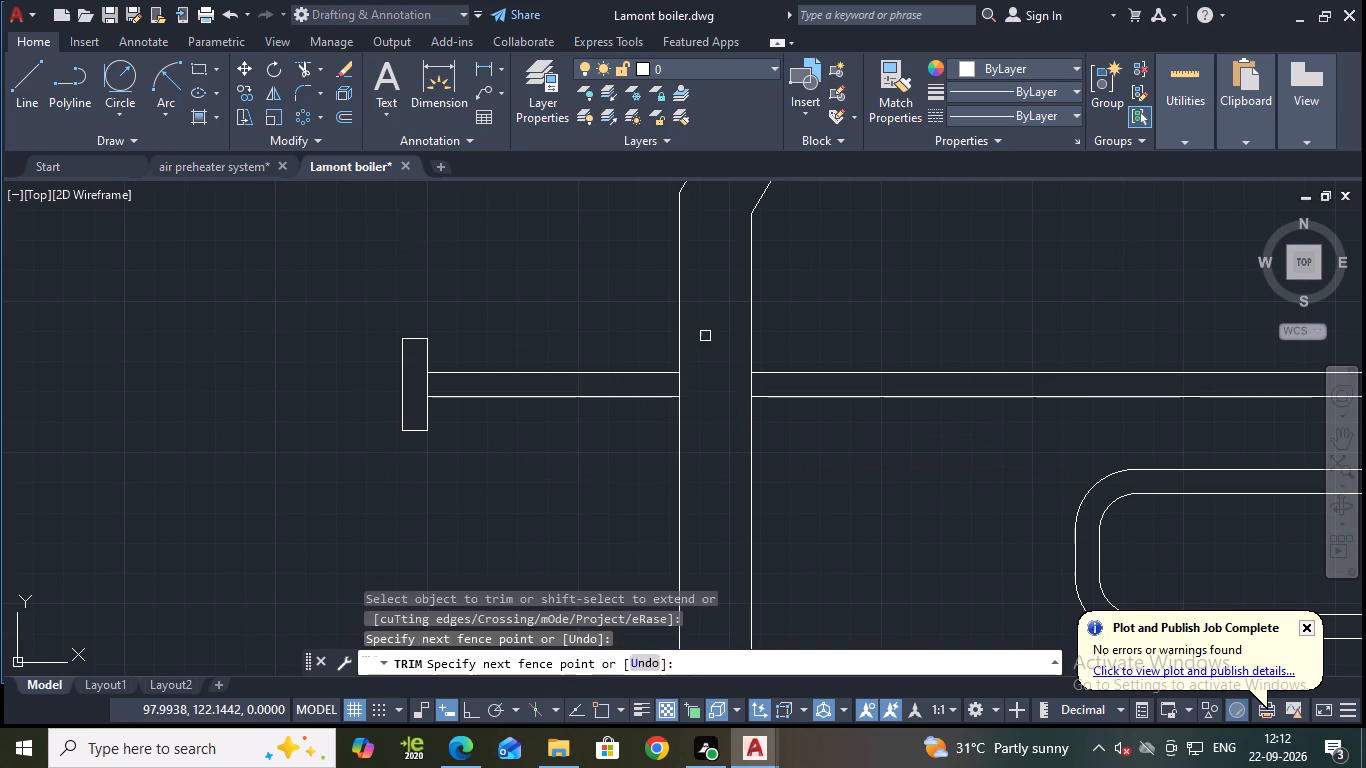
key("Escape")
Save the drawing.
key("ctrl+s")
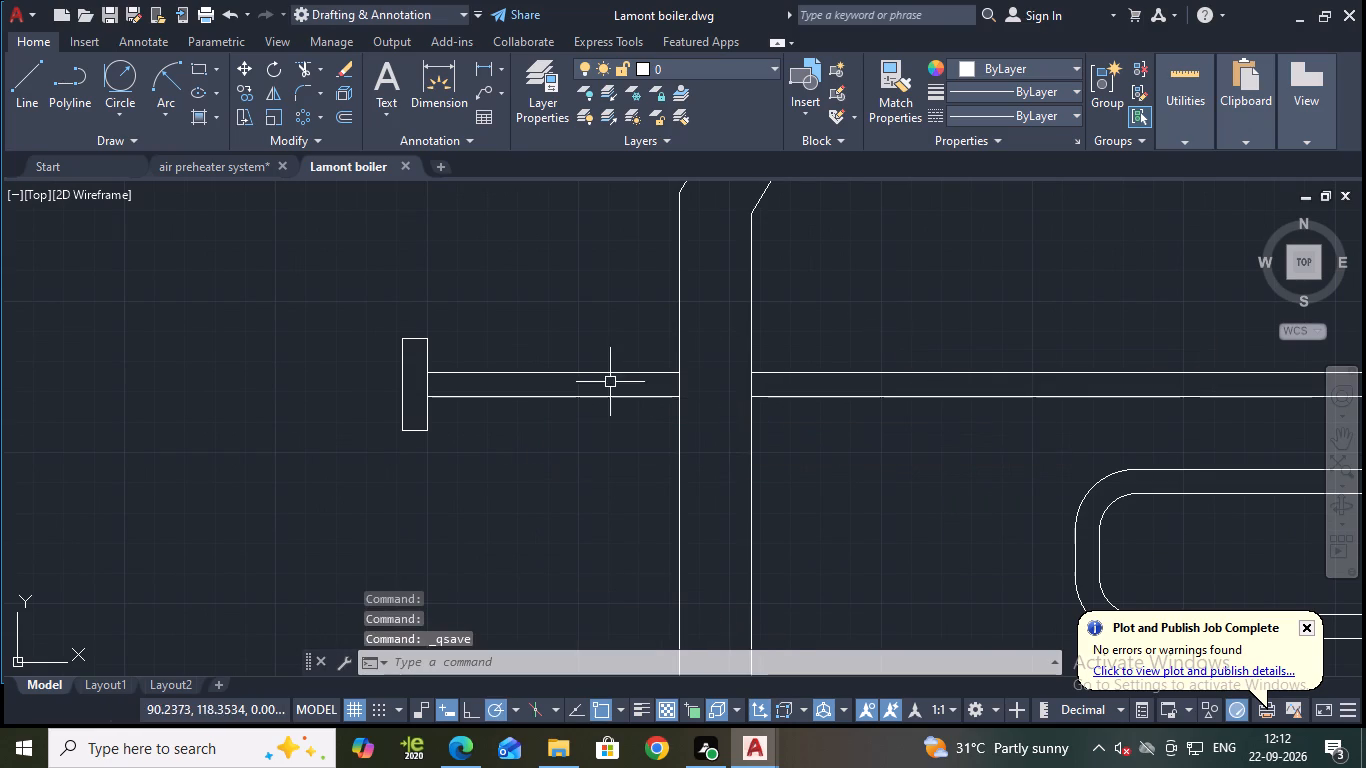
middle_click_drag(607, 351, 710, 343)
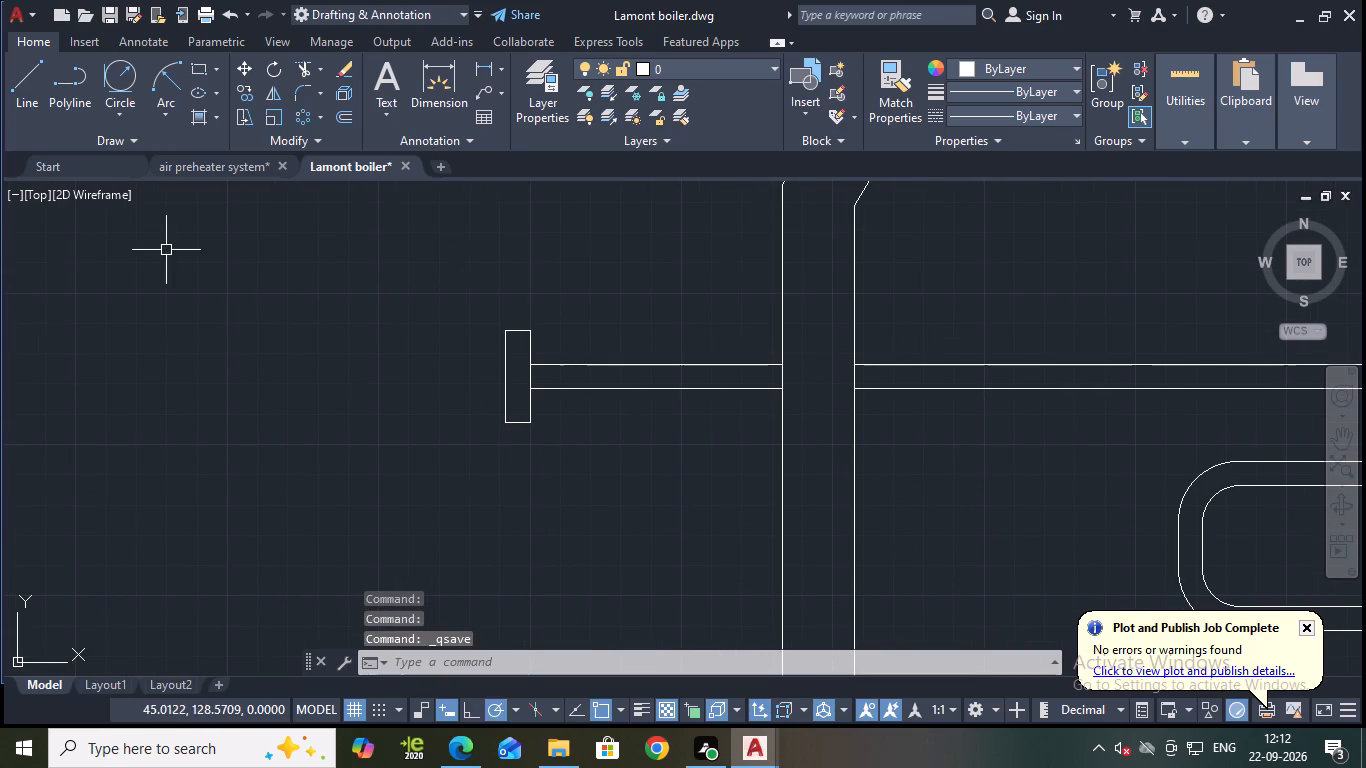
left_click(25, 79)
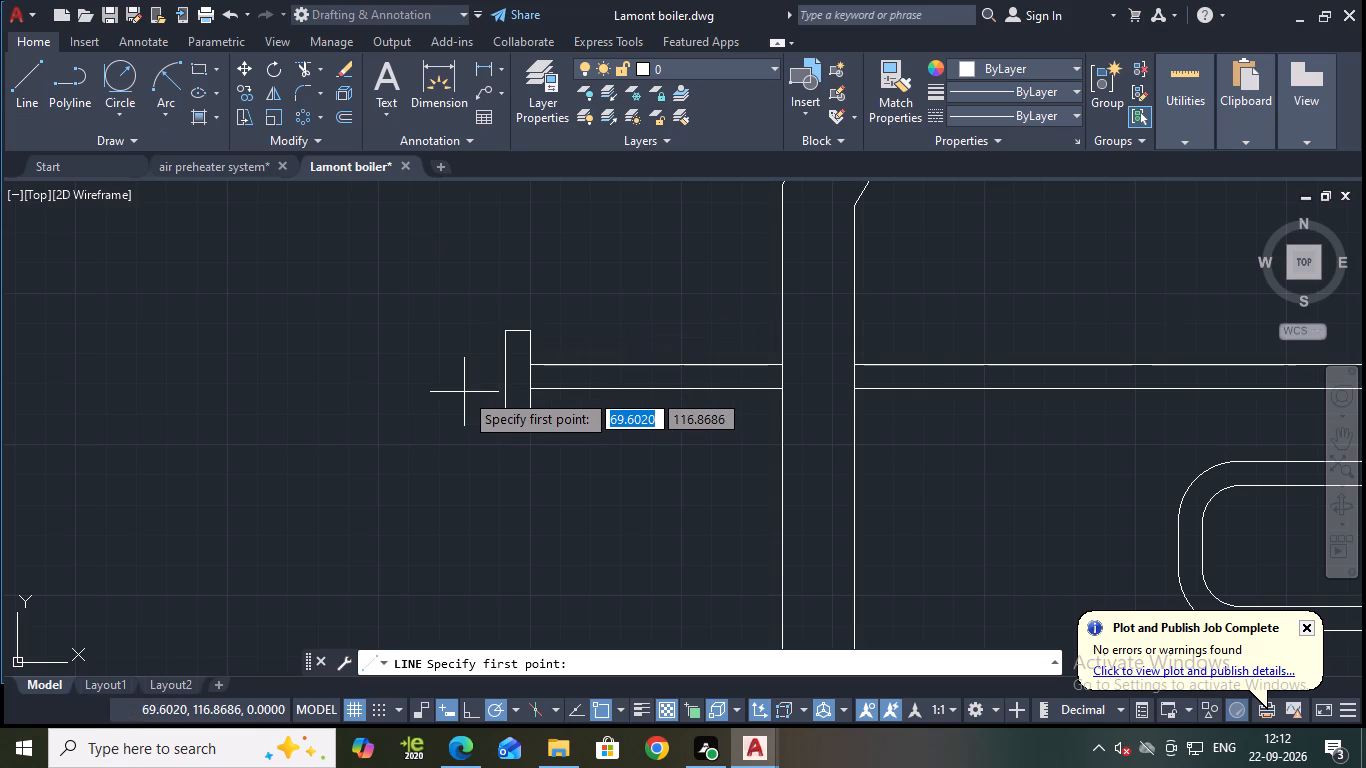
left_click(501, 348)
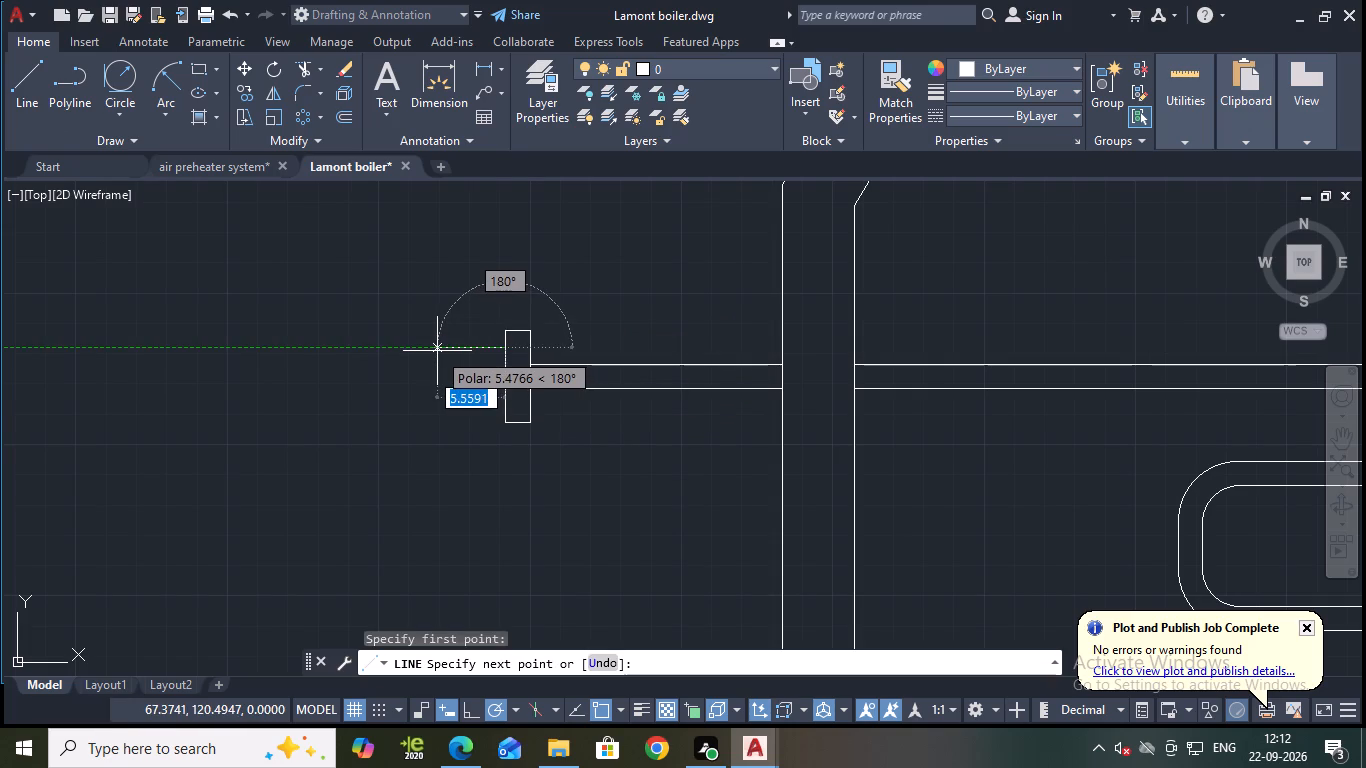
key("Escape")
Draw two horizontal lines leftward from the flange rectangle's upper and lower left corners, about 9.4 and 9.9 units long.
left_click(35, 73)
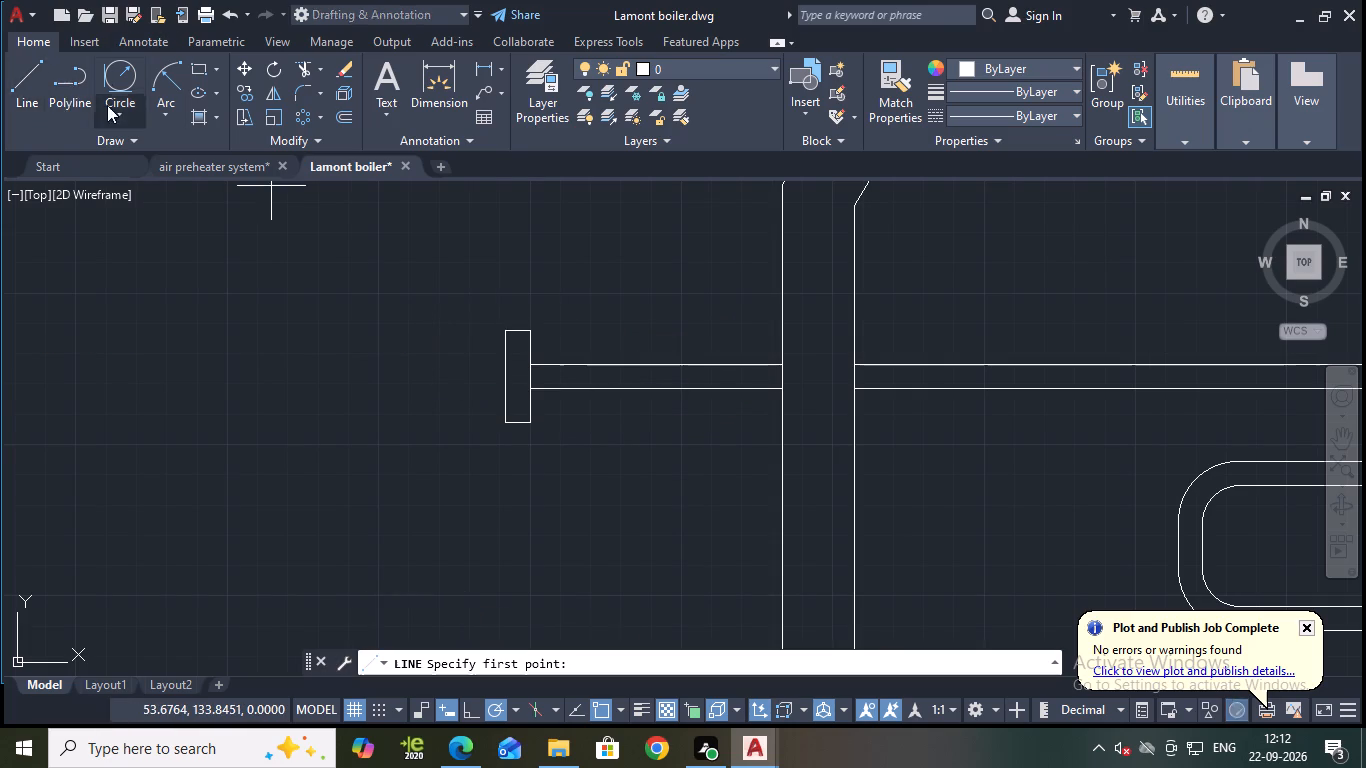
left_click(505, 331)
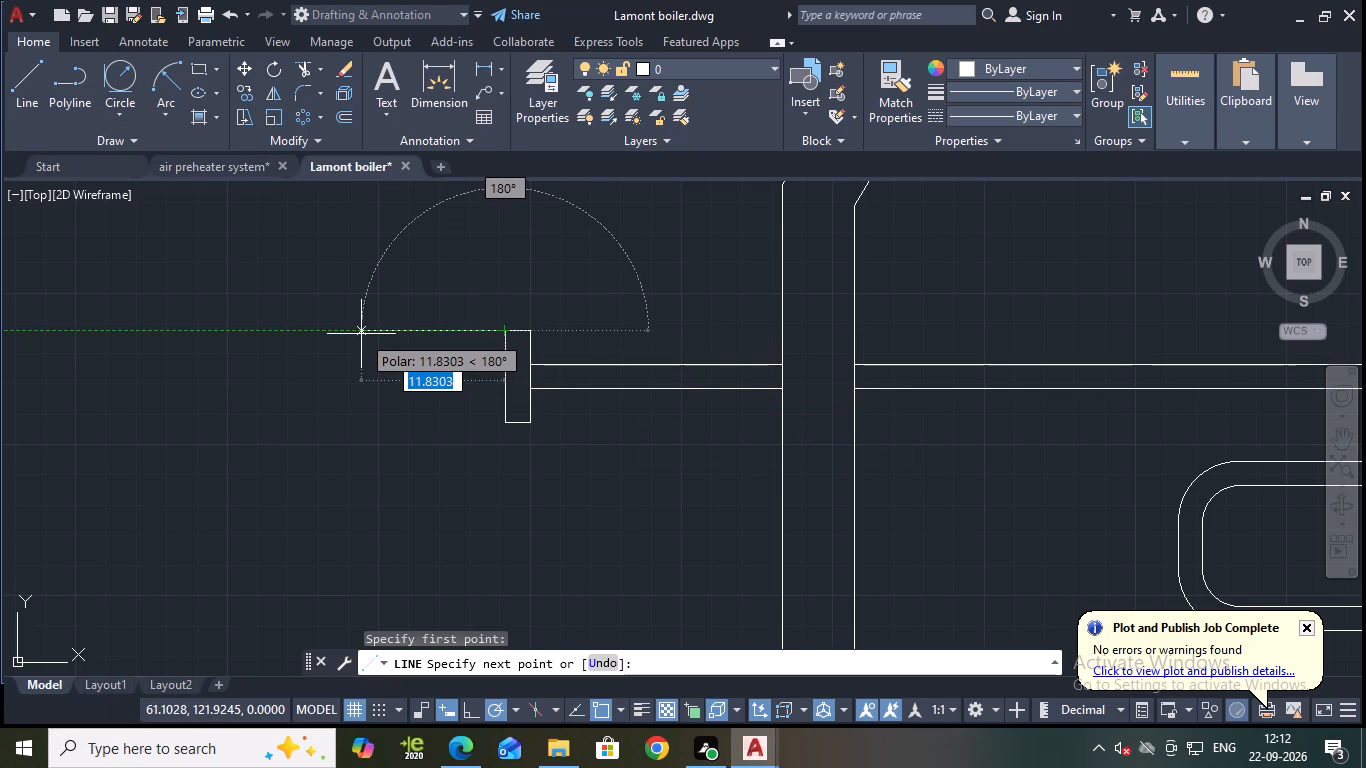
left_click(391, 332)
key("Escape")
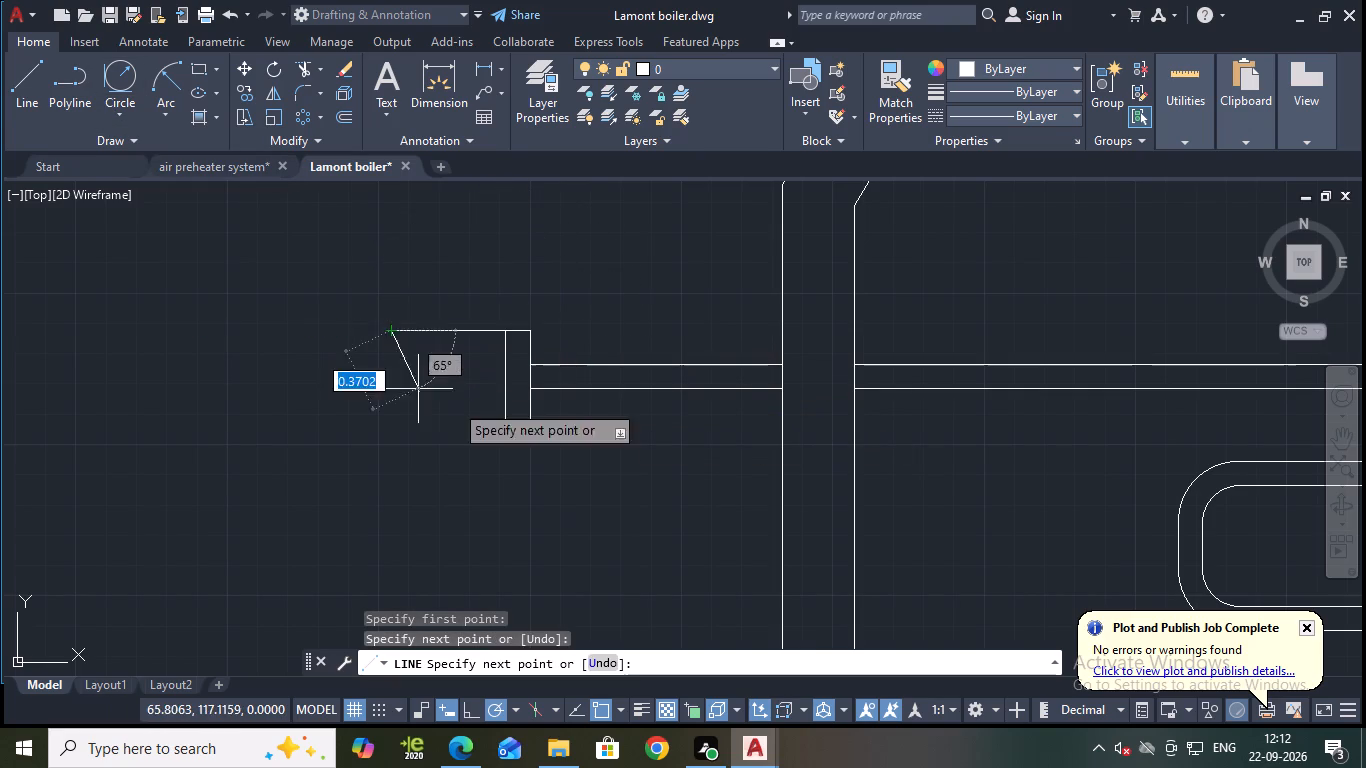
left_click(34, 71)
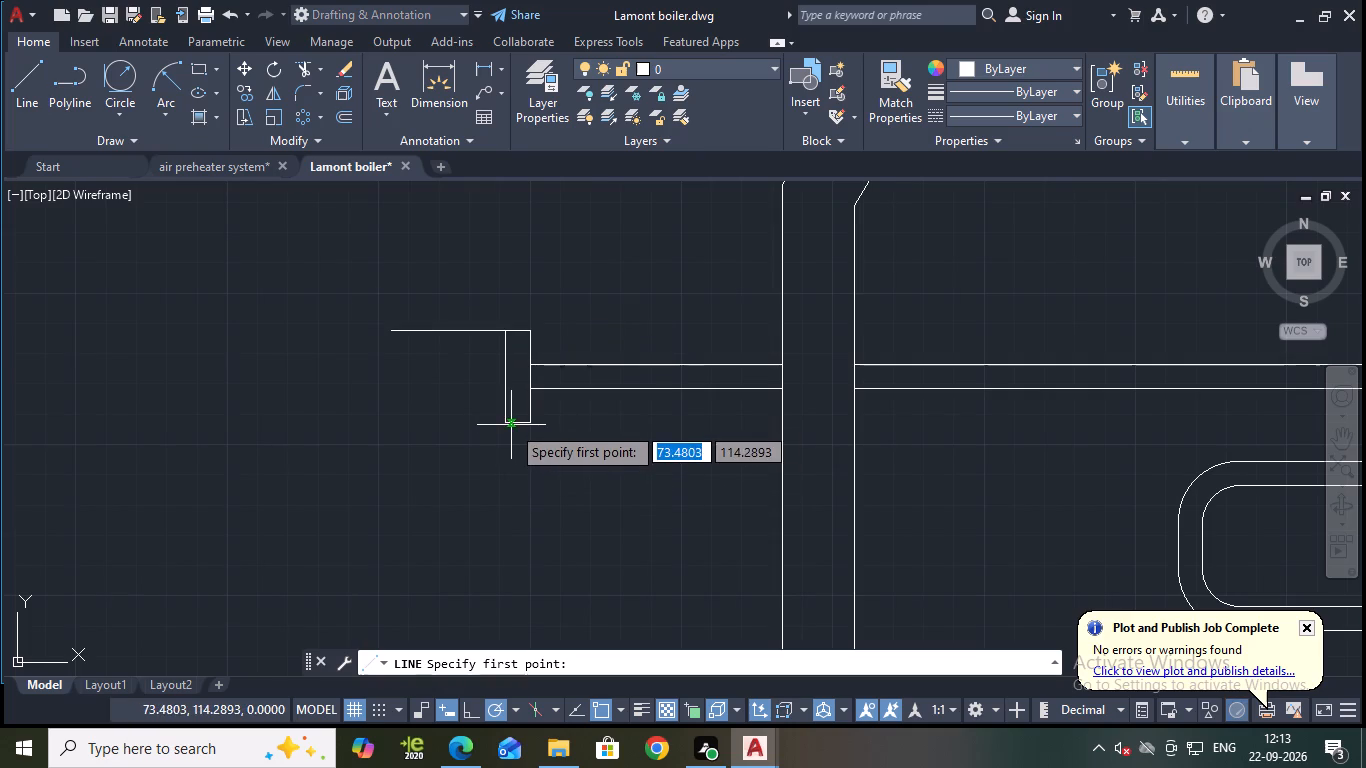
left_click(505, 424)
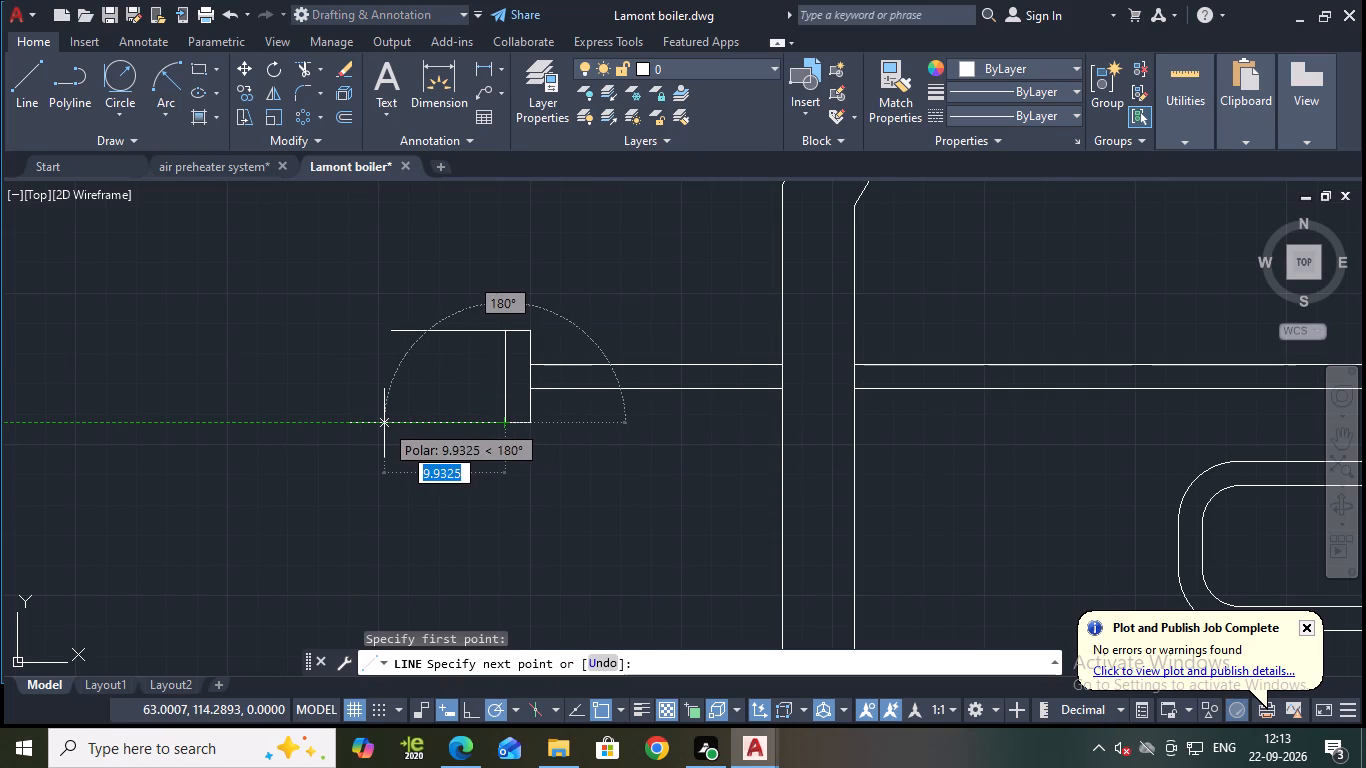
left_click(384, 423)
key("Escape")
Draw a two-point circle about 7.64 units in diameter from the upper line's left end straight down to the lower line.
left_click(118, 114)
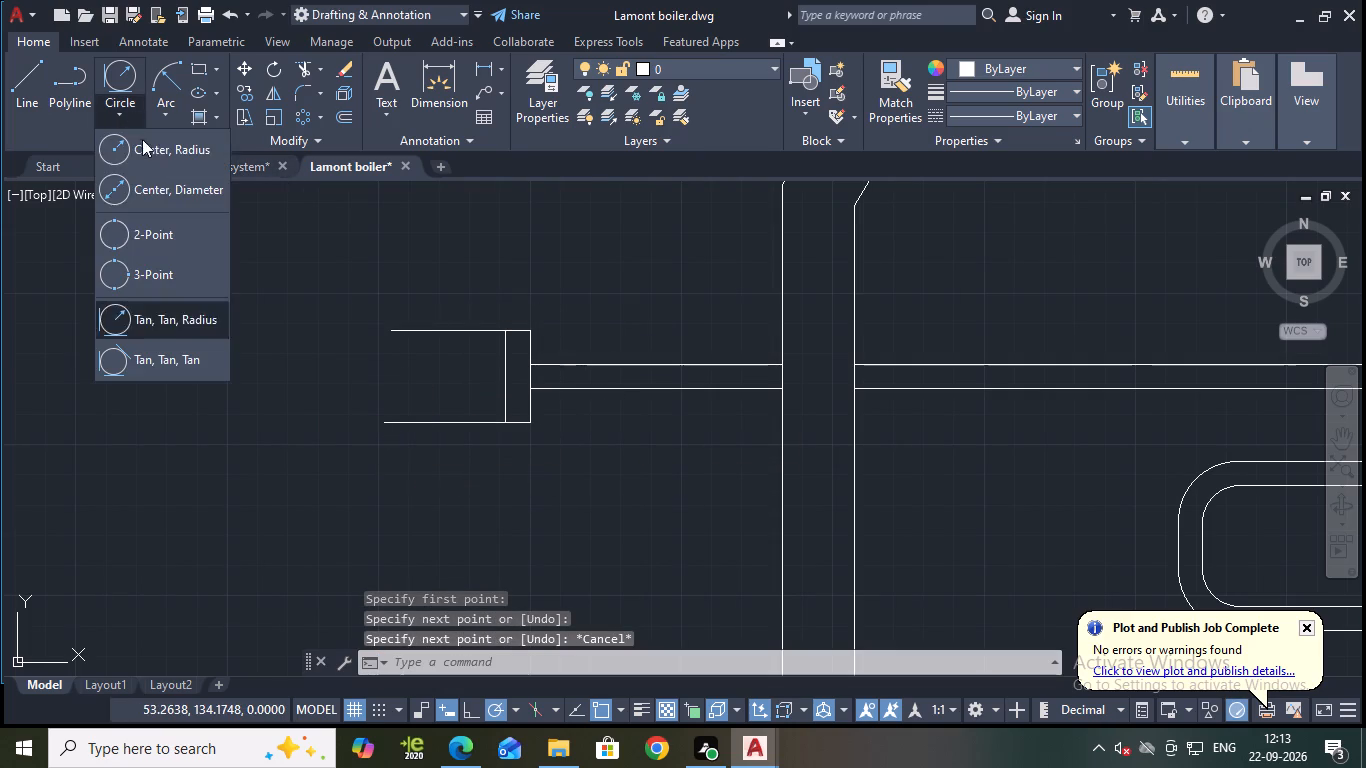
left_click(151, 236)
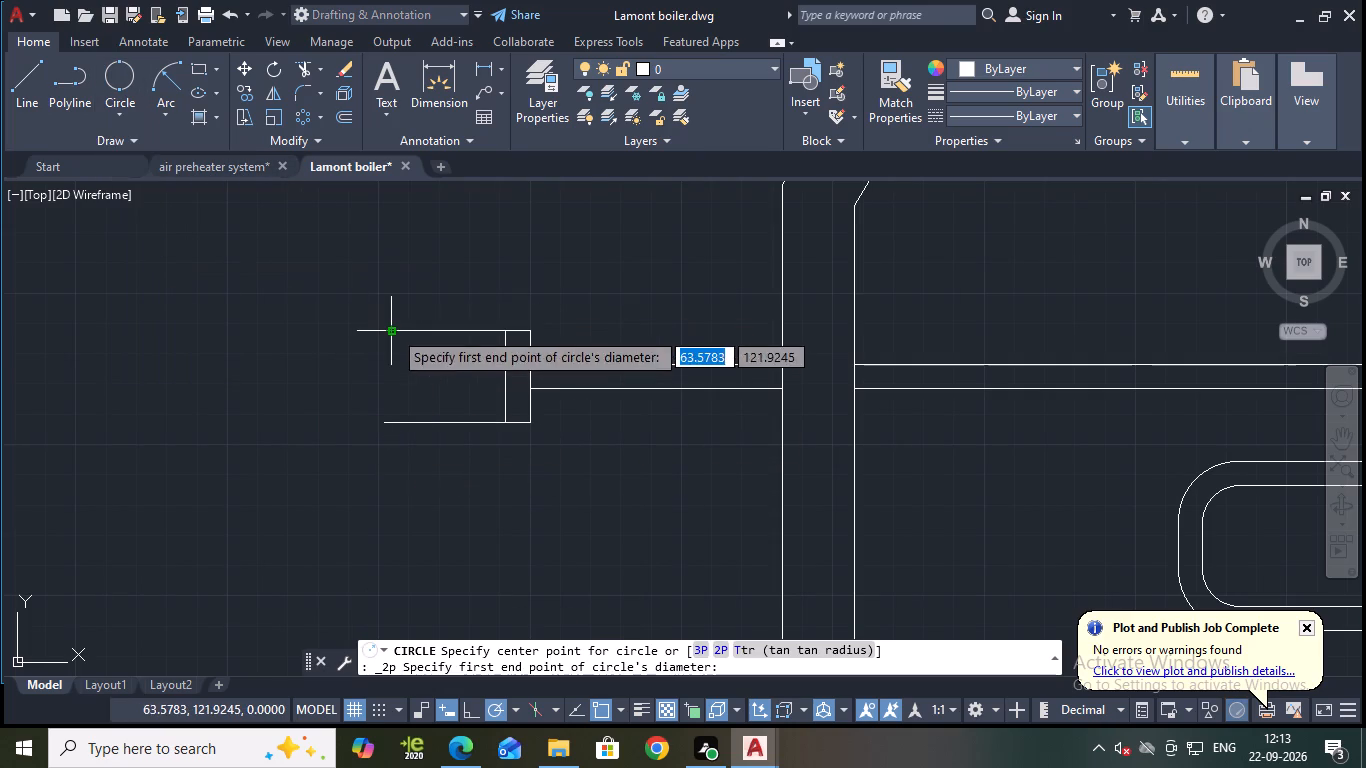
left_click(393, 330)
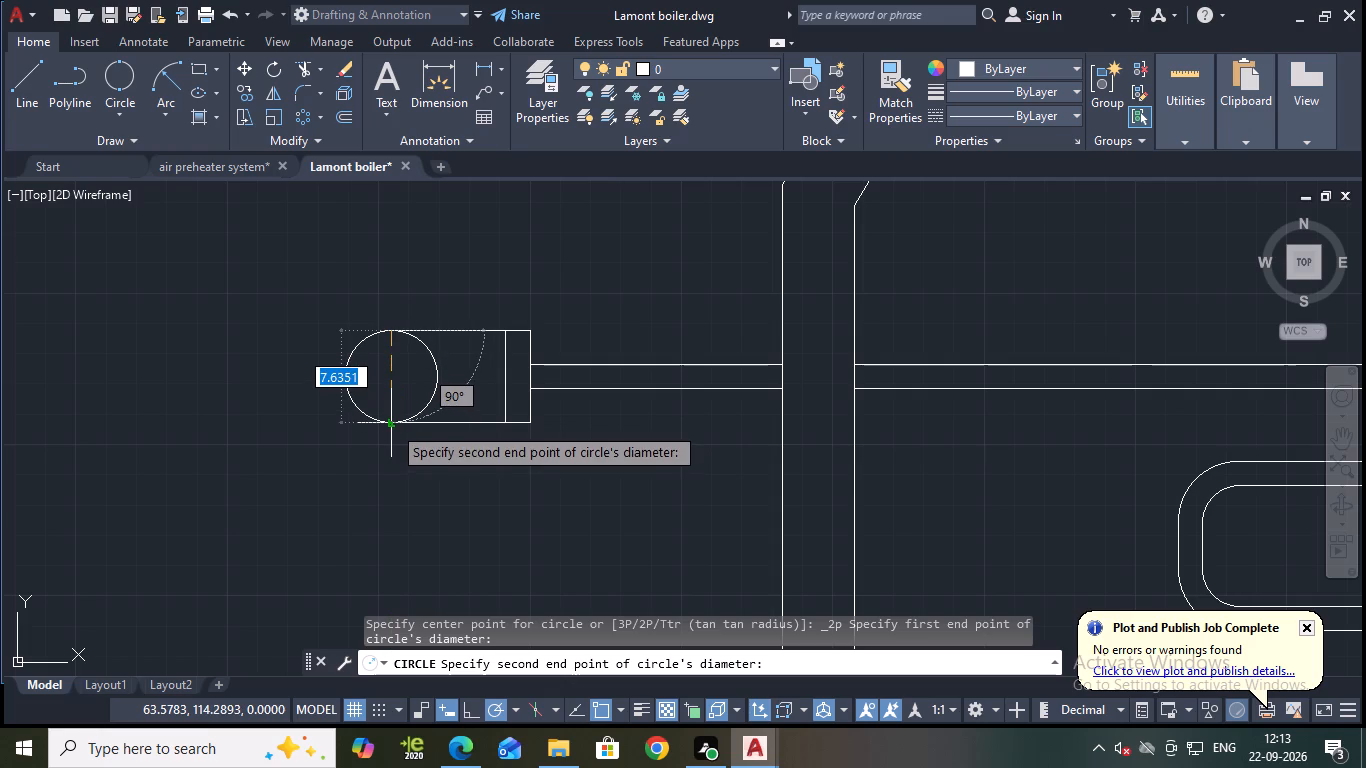
left_click(392, 425)
key("Escape")
Trim away the lower horizontal line between the circle and the flange rectangle.
type("TR")
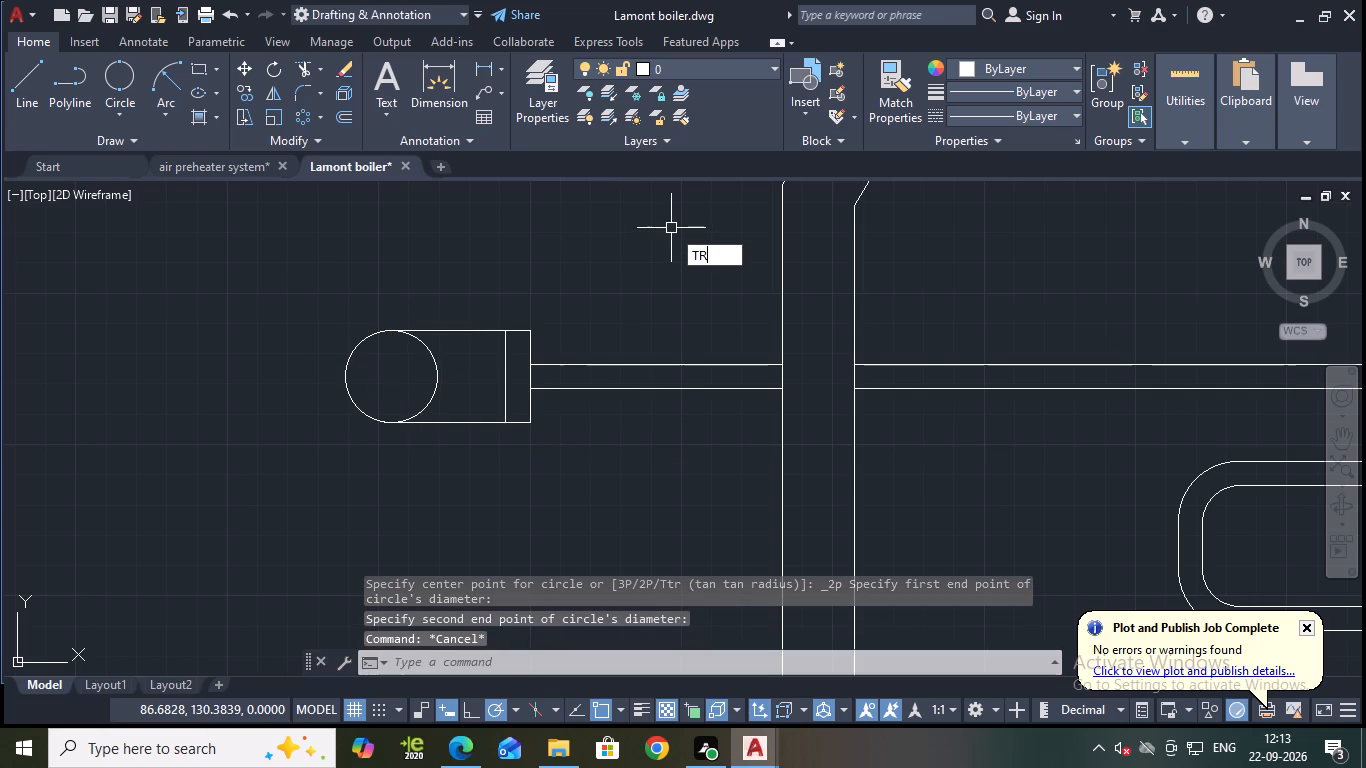
key("Return")
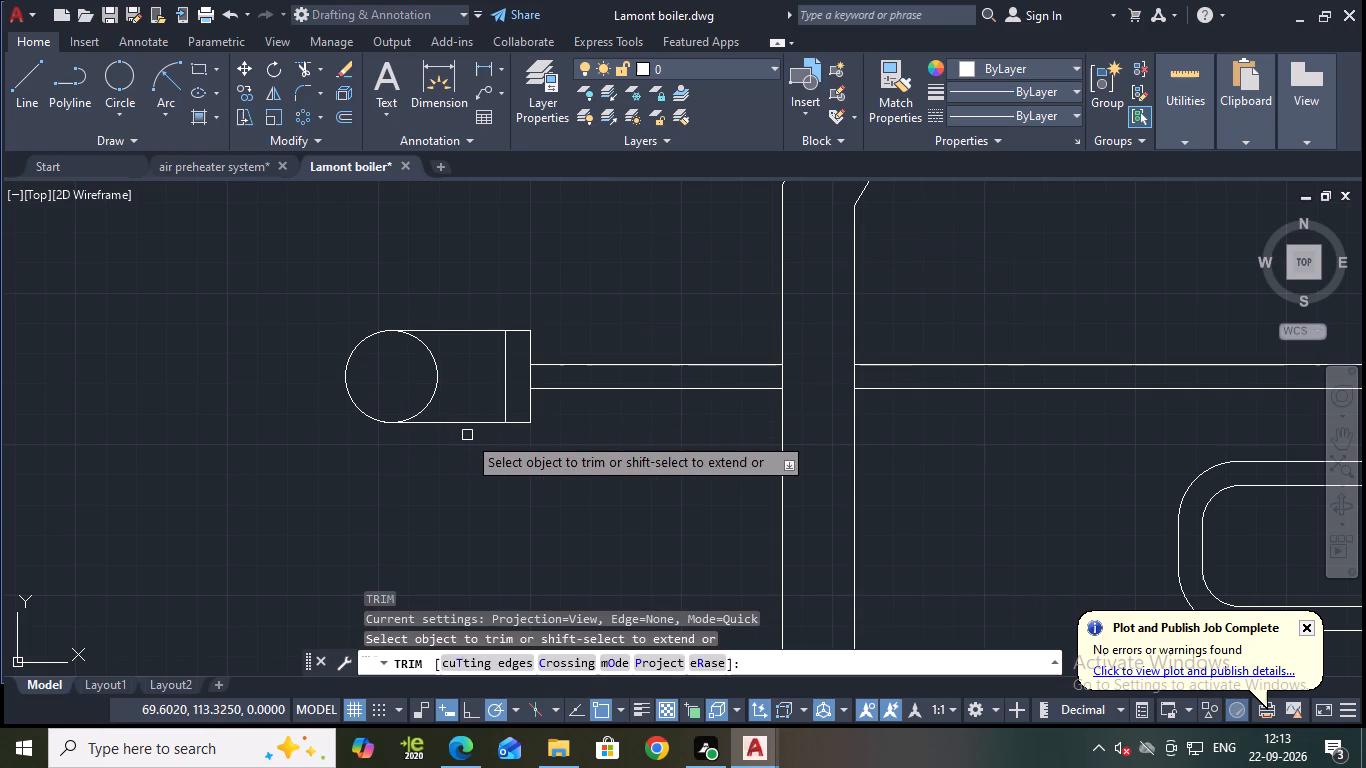
left_click(467, 426)
scroll(562, 245, "down", 1)
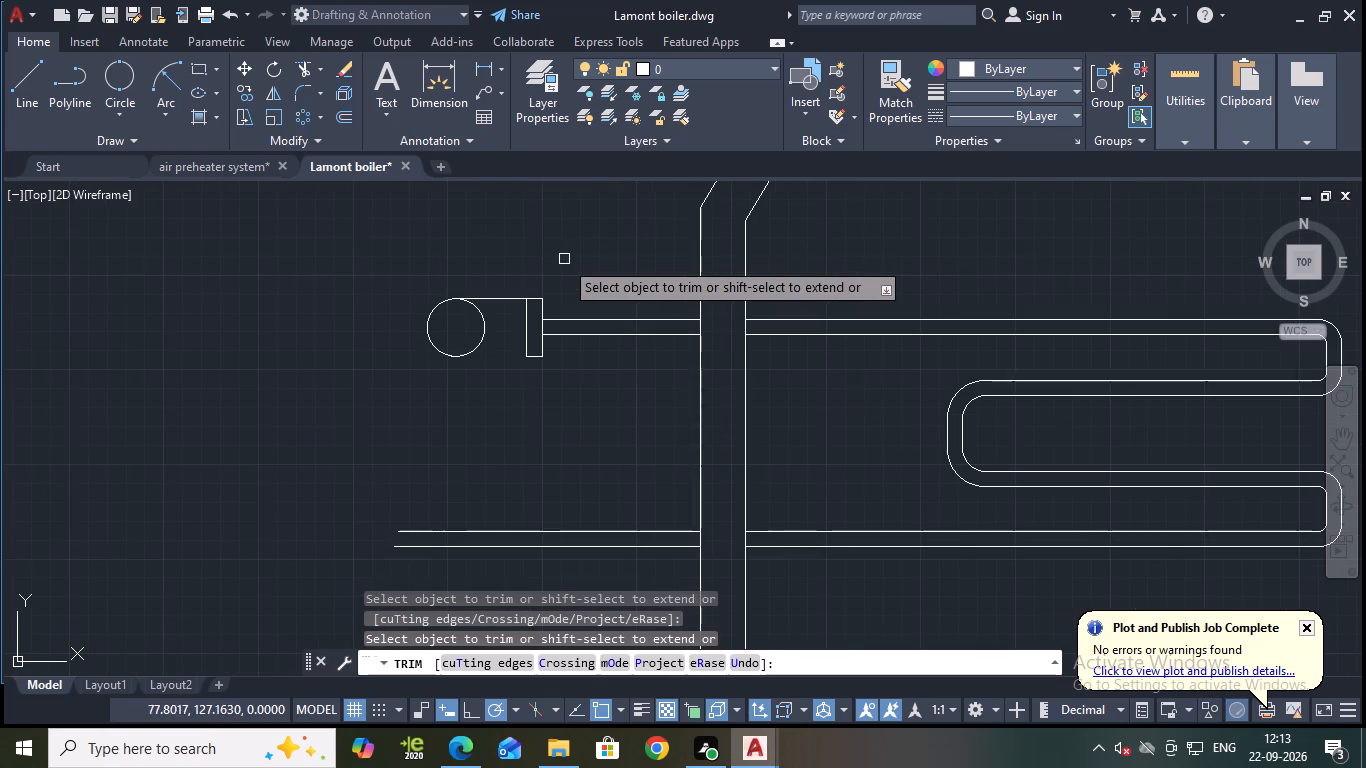
key("Escape")
Draw a horizontal line from the flange rectangle's left edge, slightly above its lower corner, leftward into the circle.
left_click(13, 80)
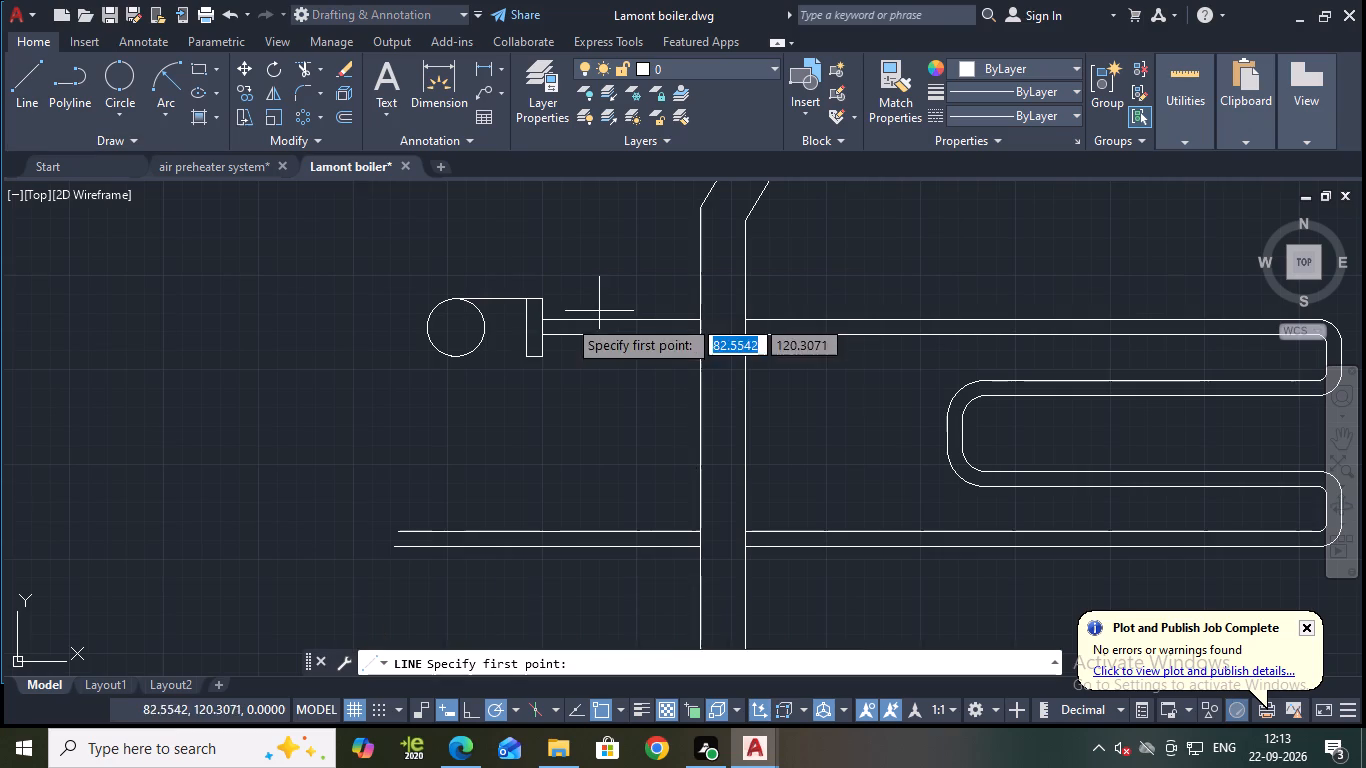
scroll(537, 335, "up", 2)
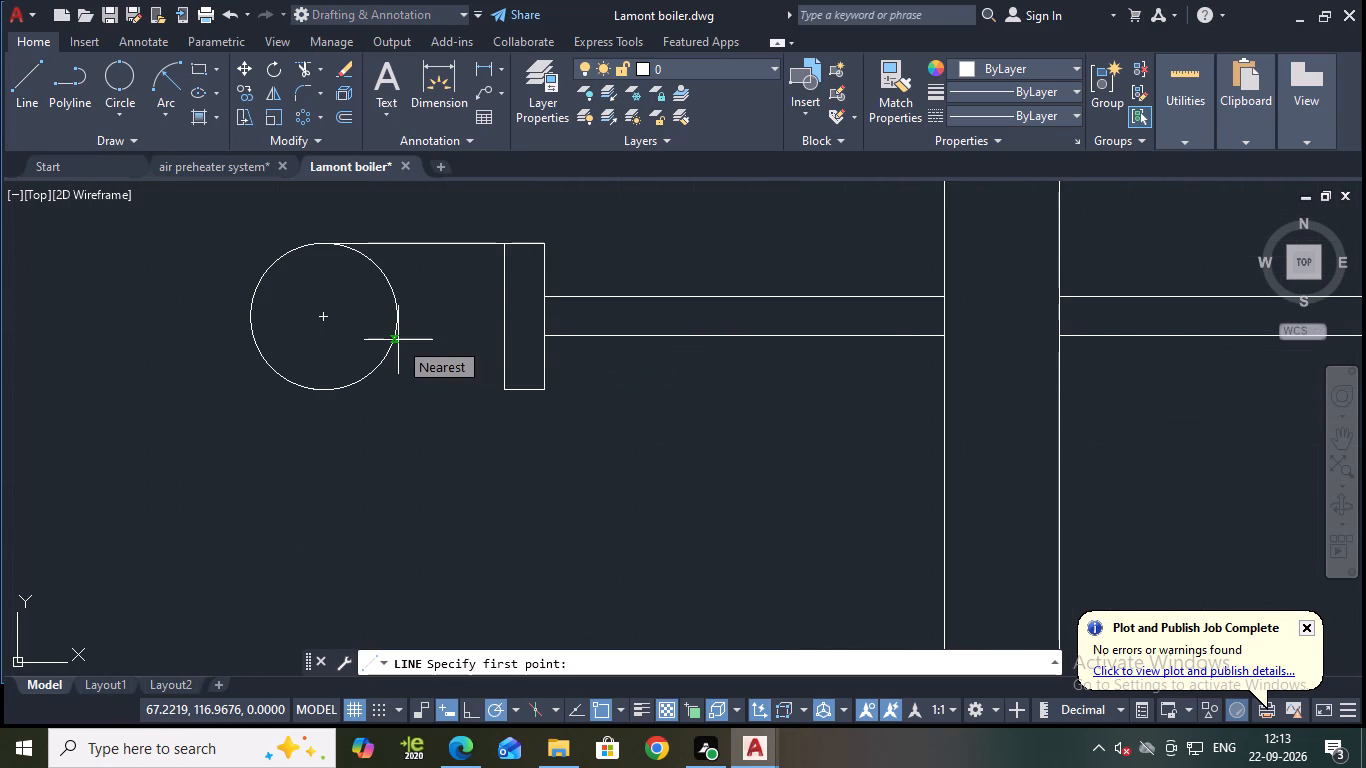
scroll(398, 340, "up", 2)
scroll(398, 341, "down", 4)
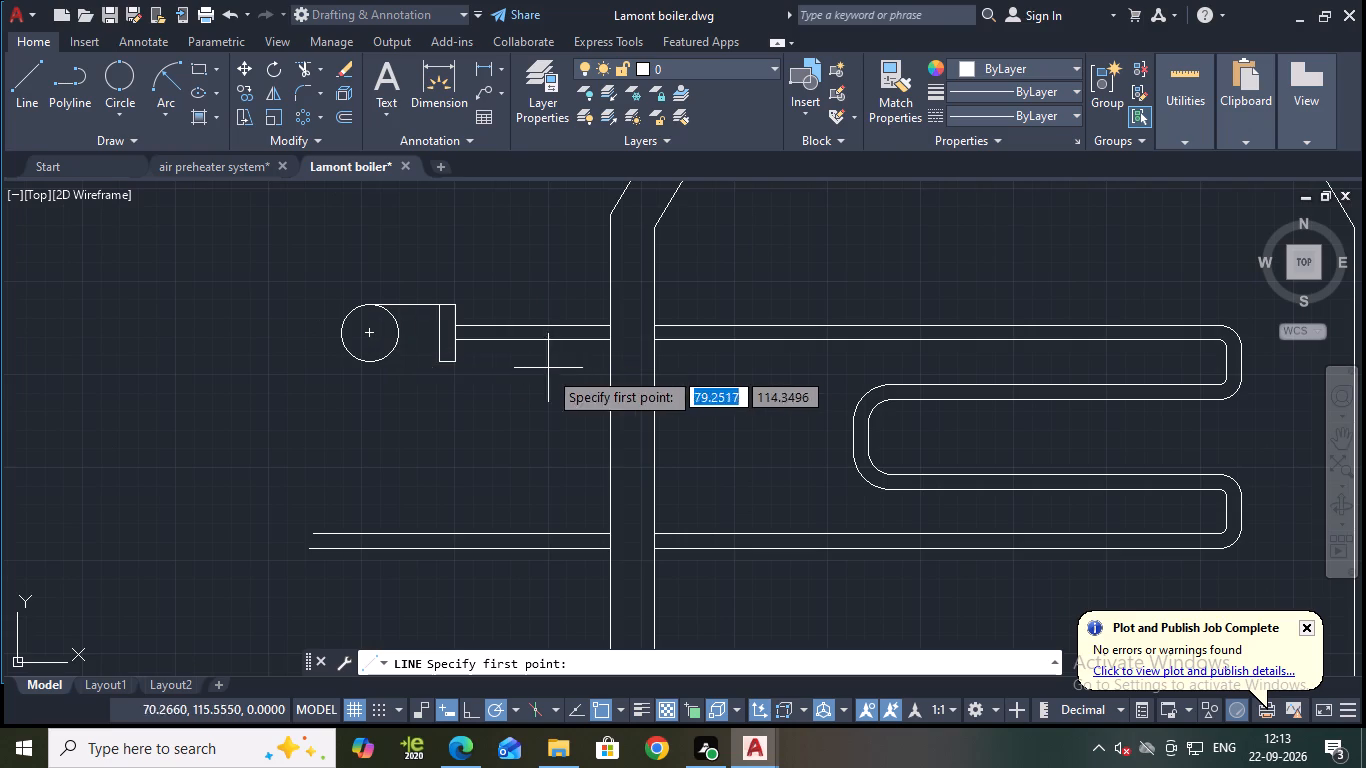
scroll(567, 370, "down", 1)
scroll(508, 358, "up", 2)
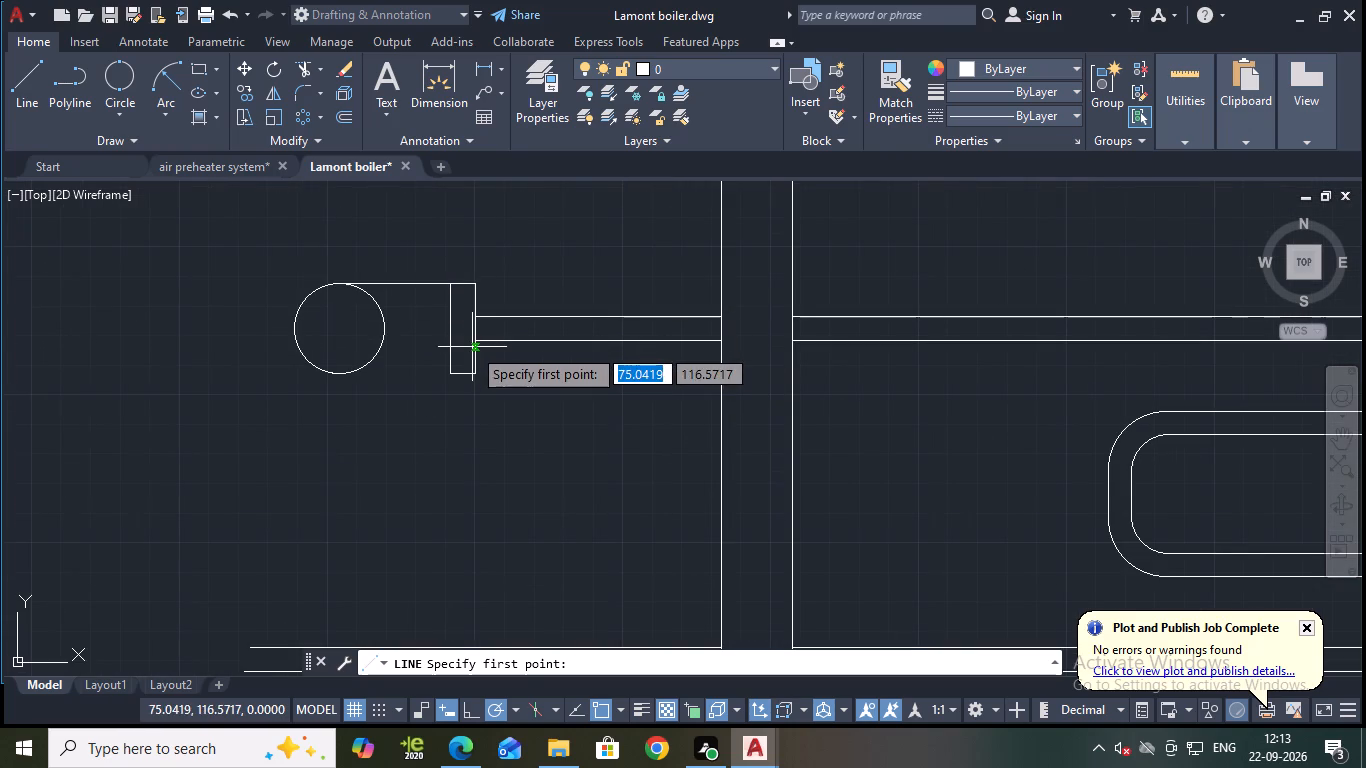
scroll(476, 342, "up", 1)
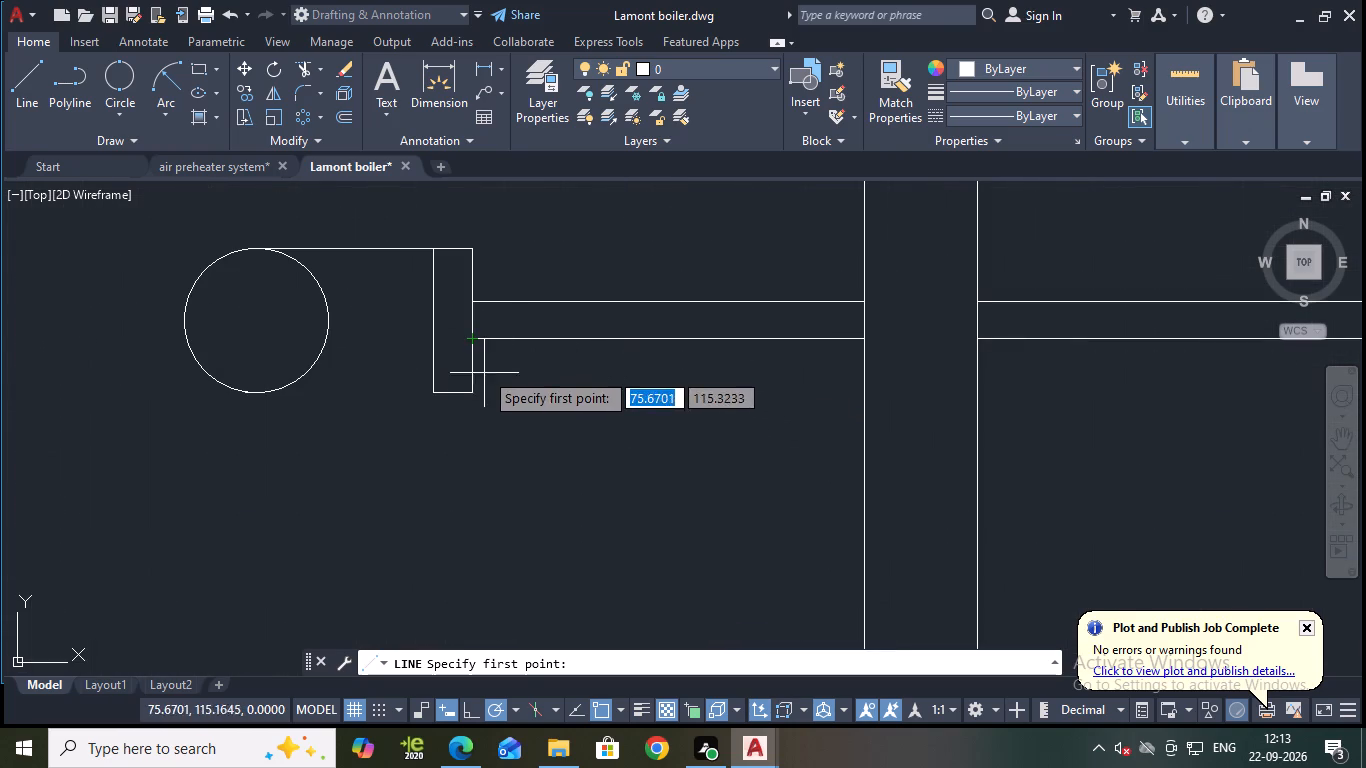
left_click(435, 357)
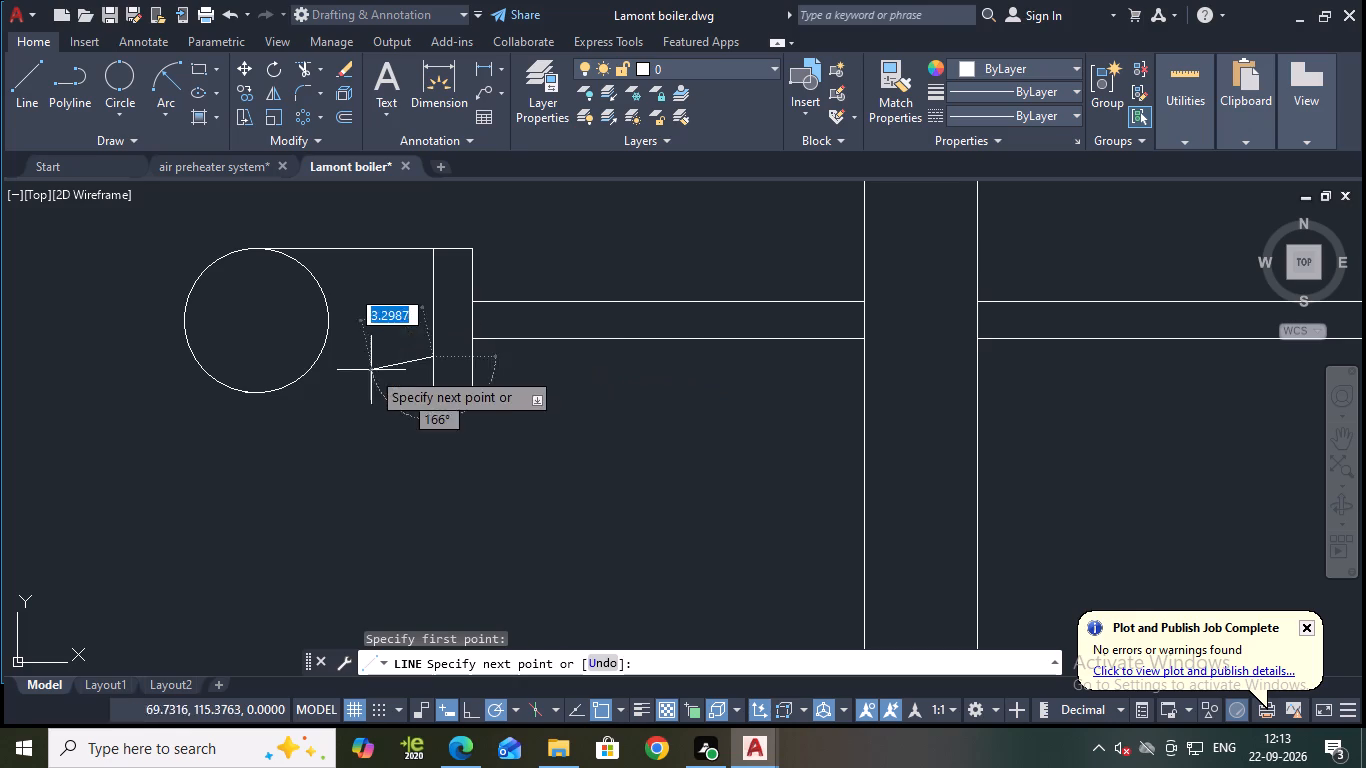
left_click(259, 357)
key("Escape")
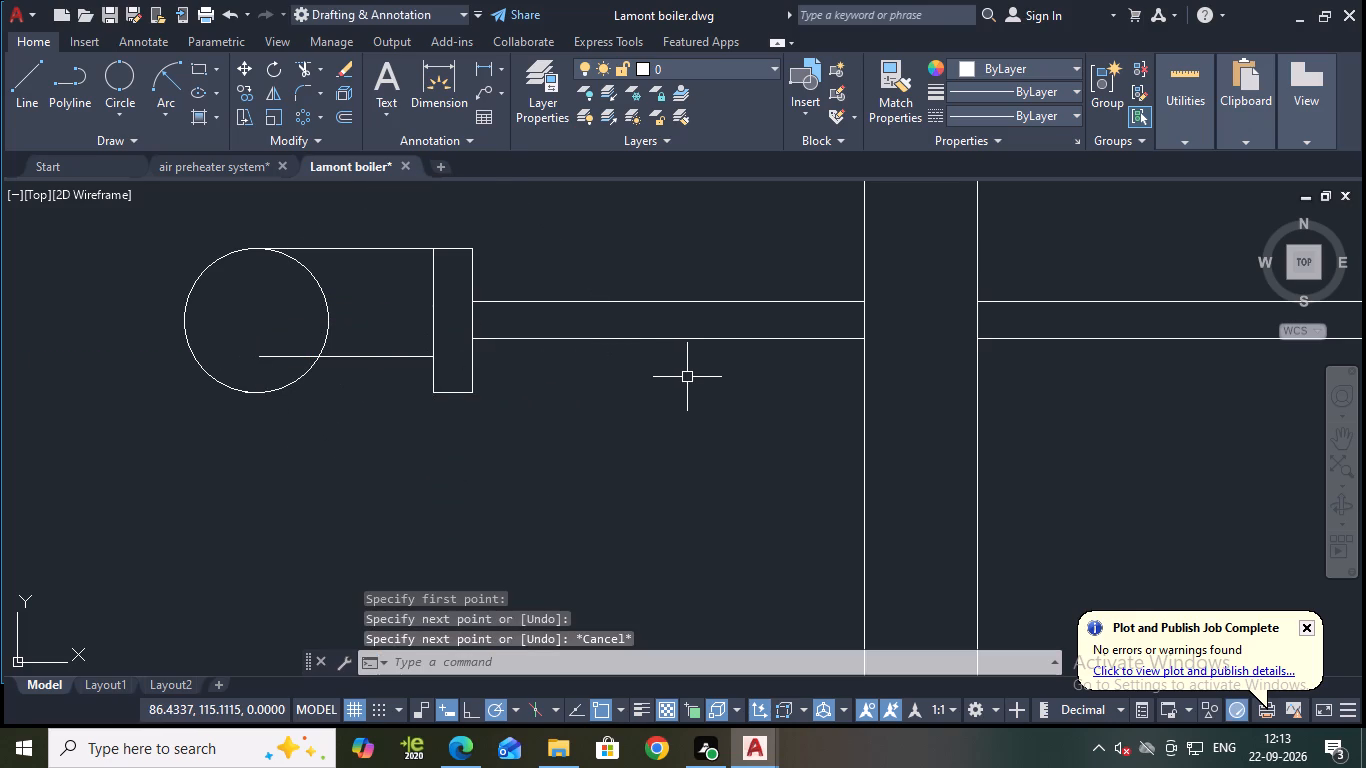
Trim the part of the new lower line that lies inside the circle.
type("TR")
key("Return")
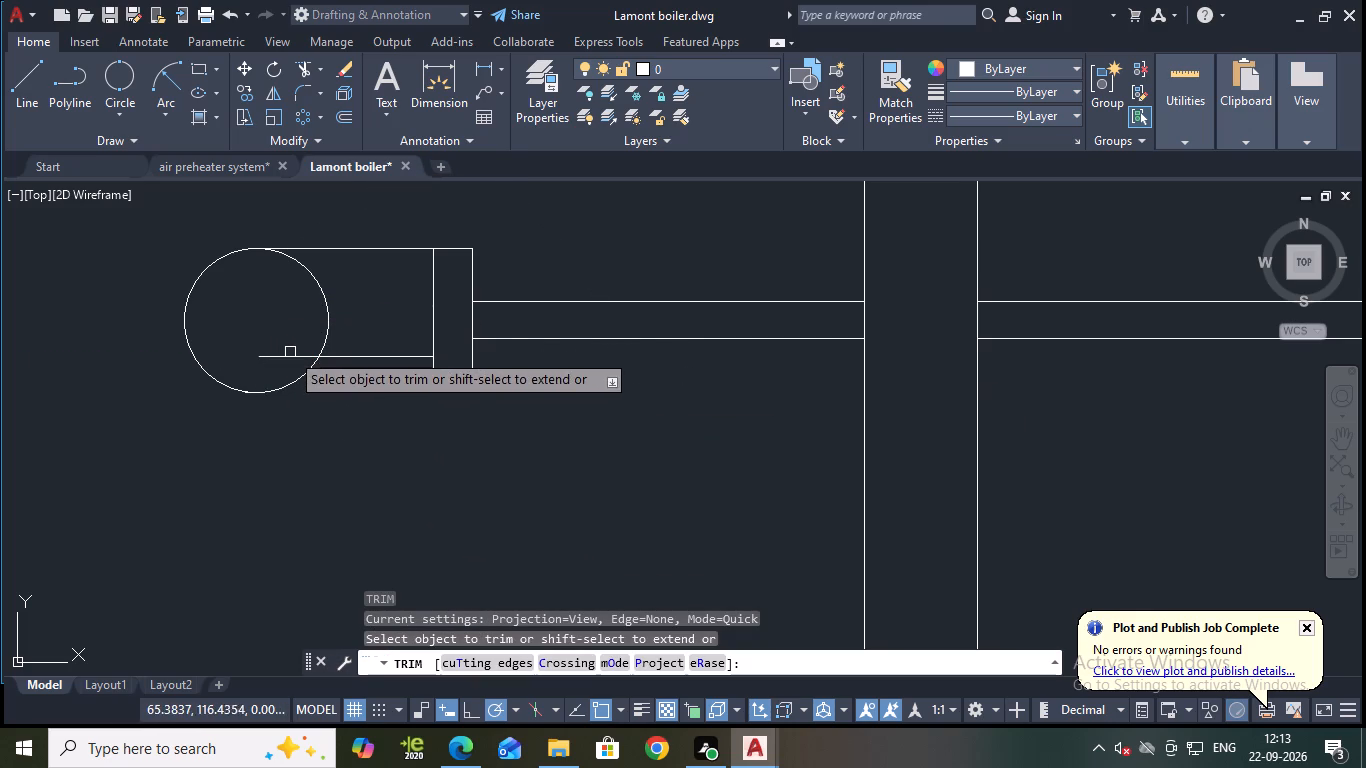
left_click(291, 353)
key("Escape")
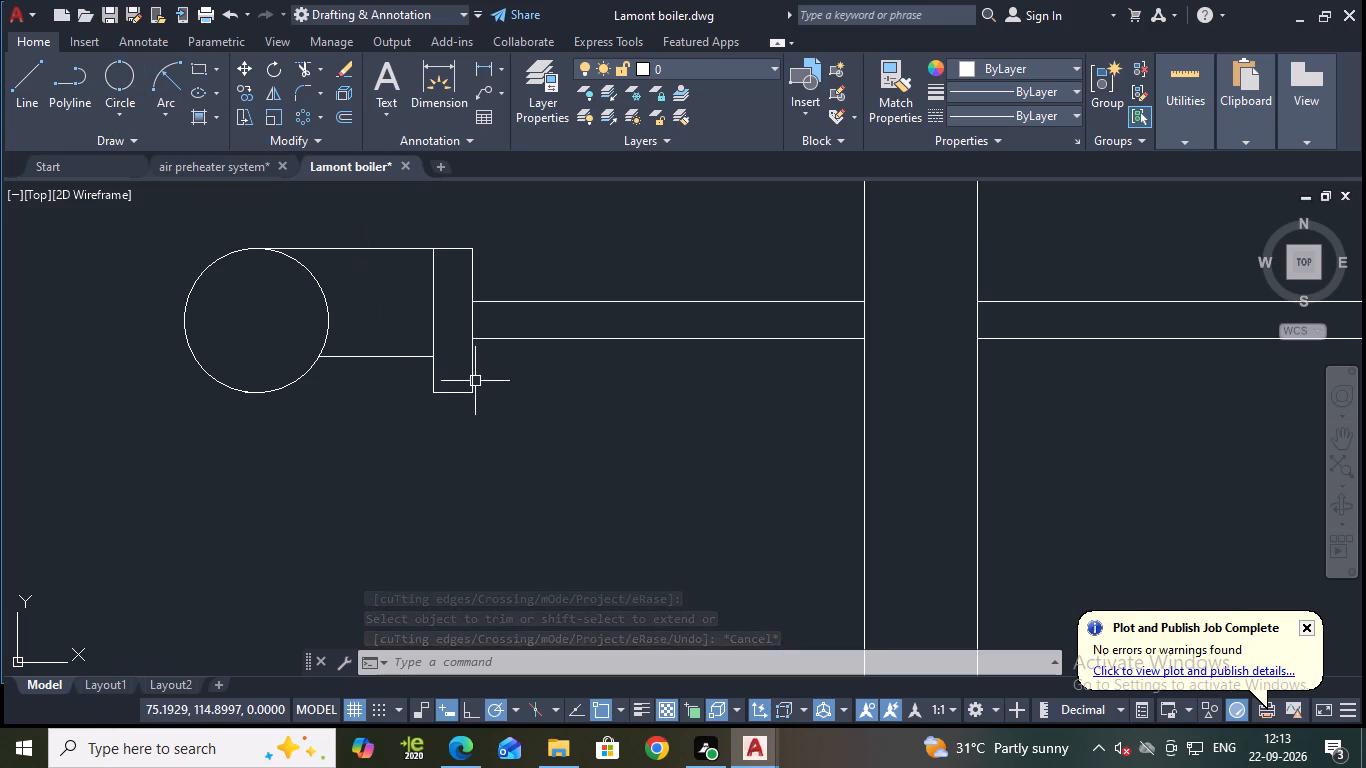
Fillet the junction between the pump circle and the lower outlet line with a radius of 3.
key("f")
key("Return")
key("r")
key("Return")
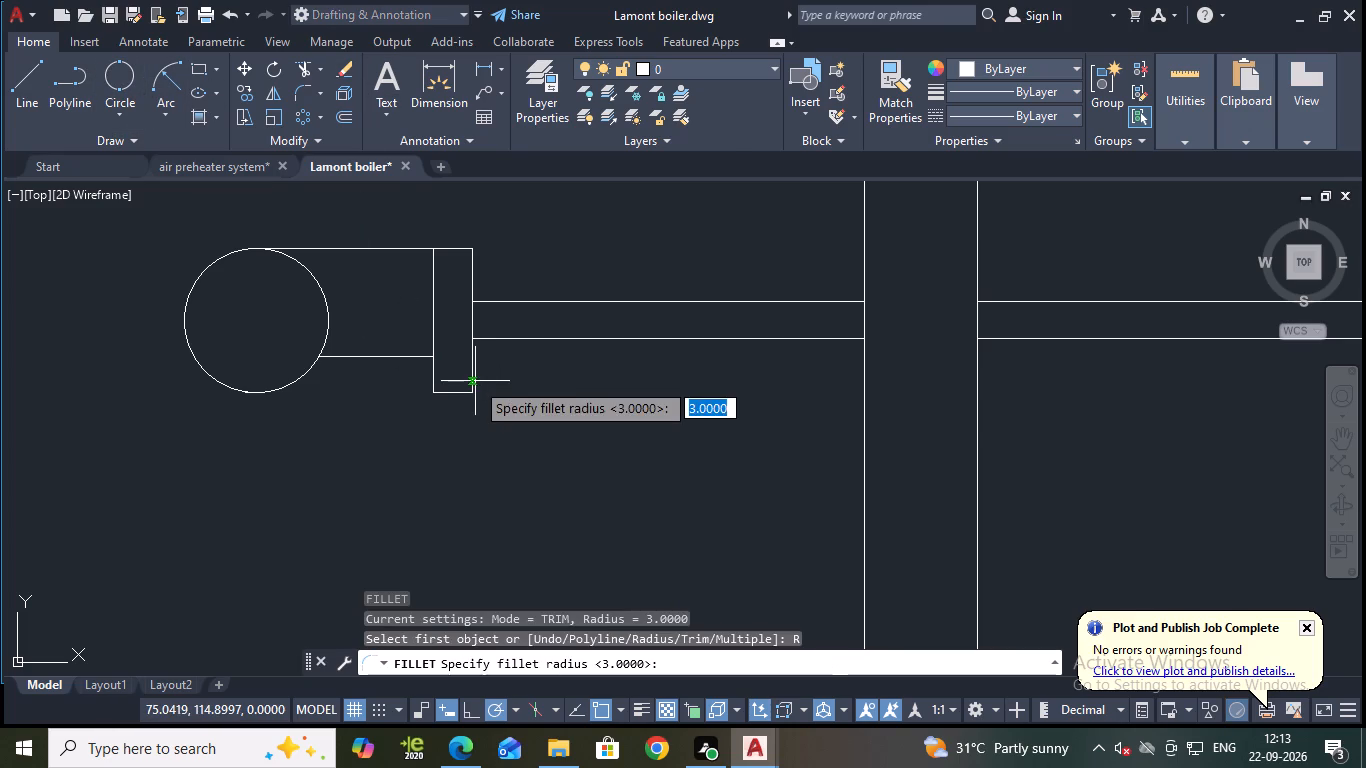
key("Return")
left_click(304, 367)
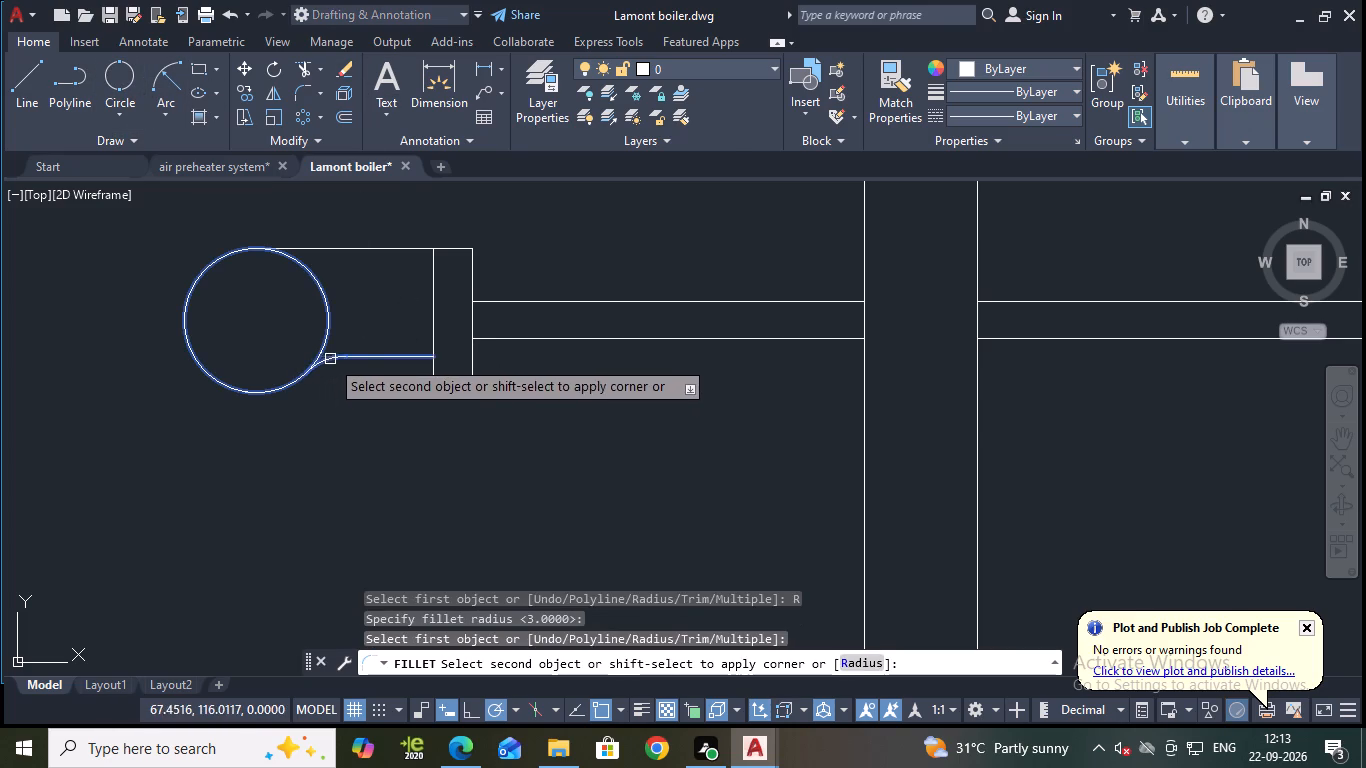
left_click_drag(330, 359, 342, 357)
key("Escape")
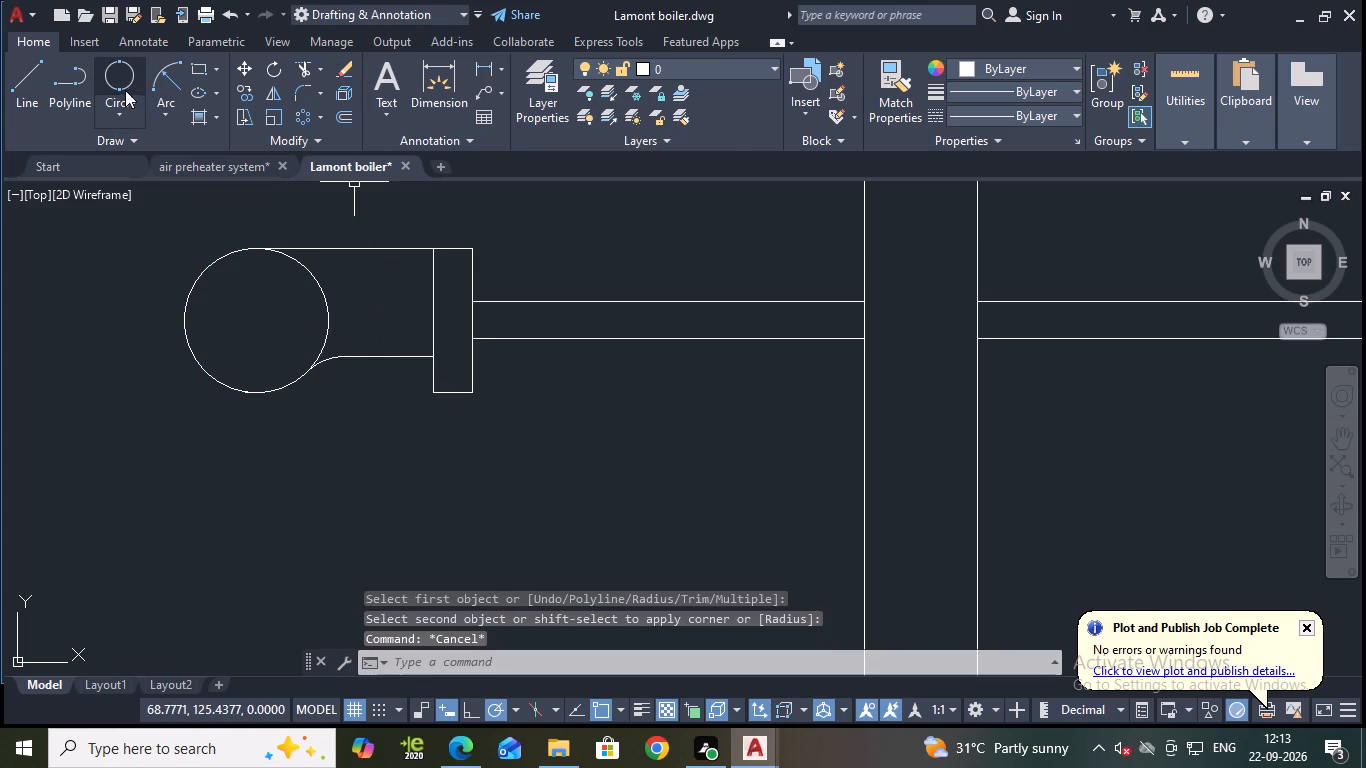
Draw a small circle about 1.4 units in diameter, concentric with the pump circle.
left_click(133, 106)
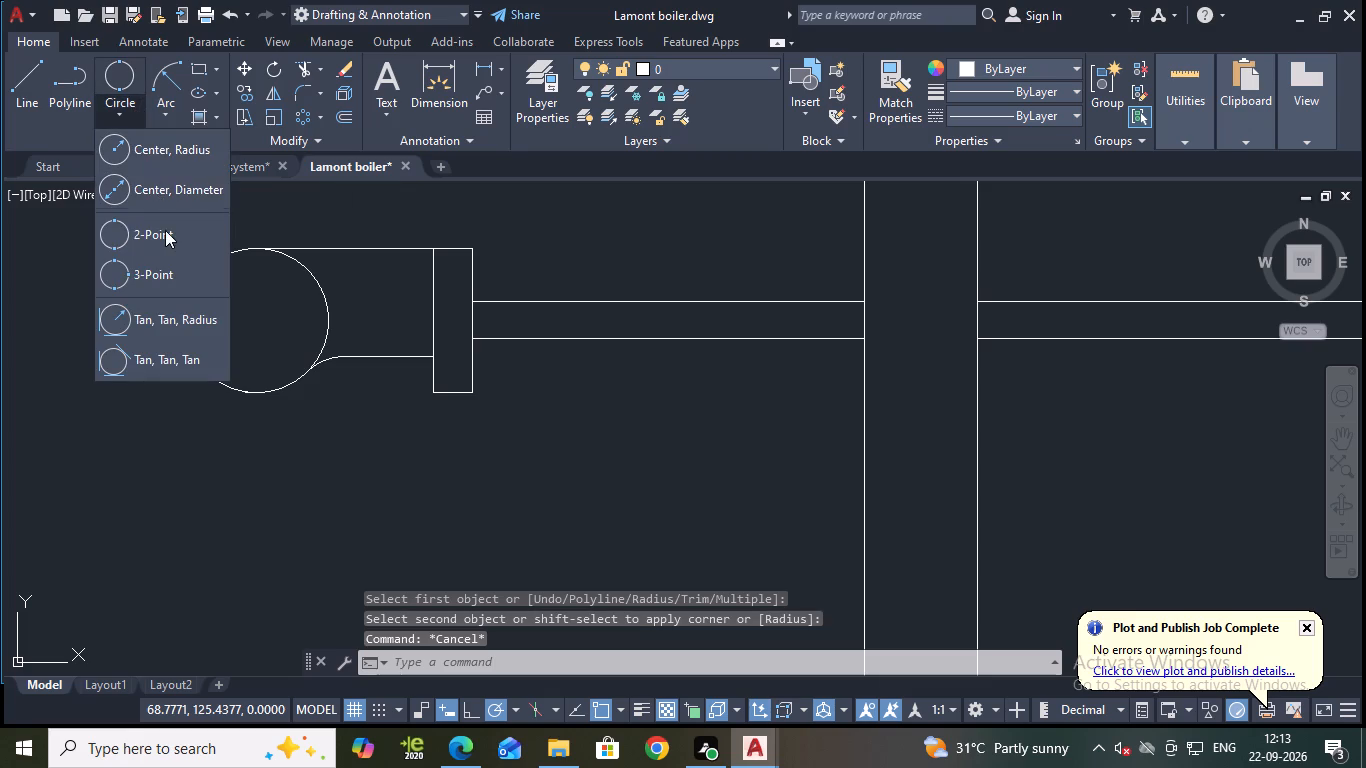
left_click(183, 181)
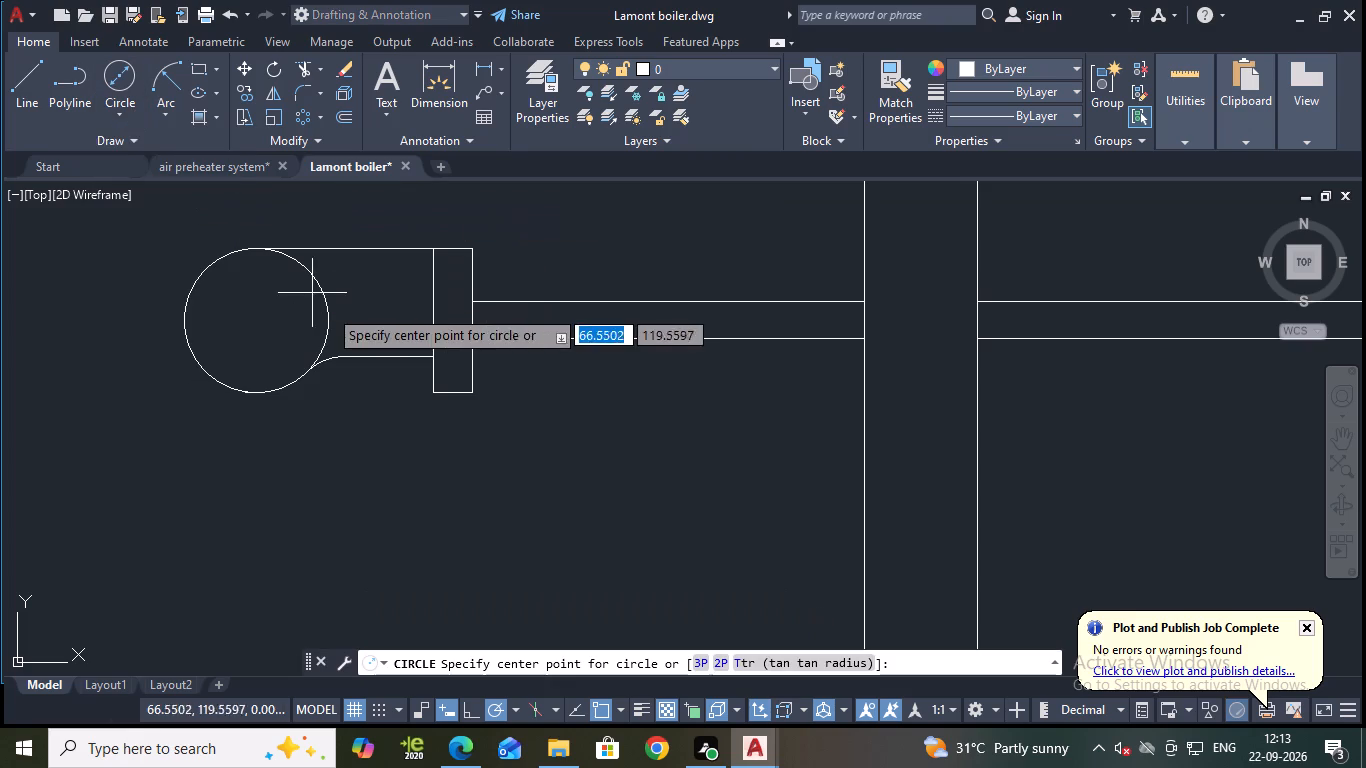
left_click(256, 323)
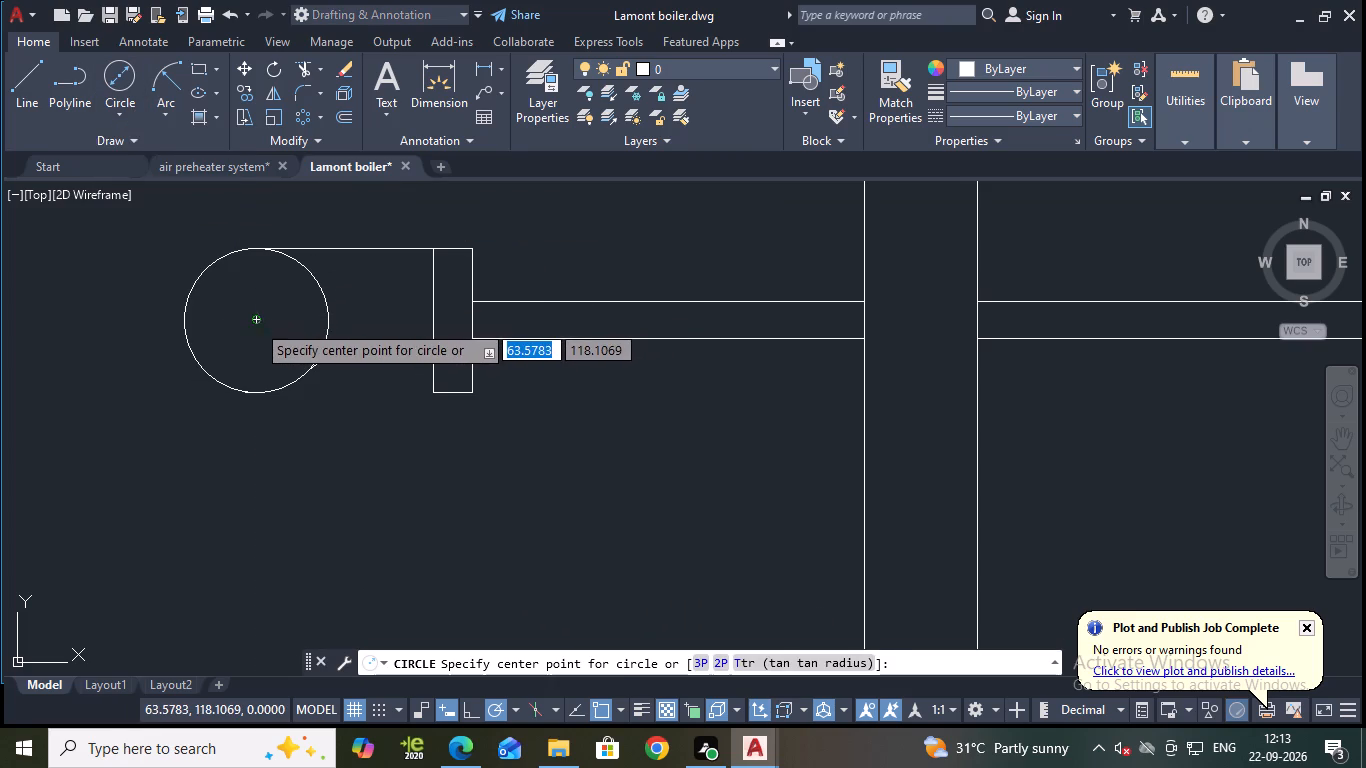
left_click(278, 336)
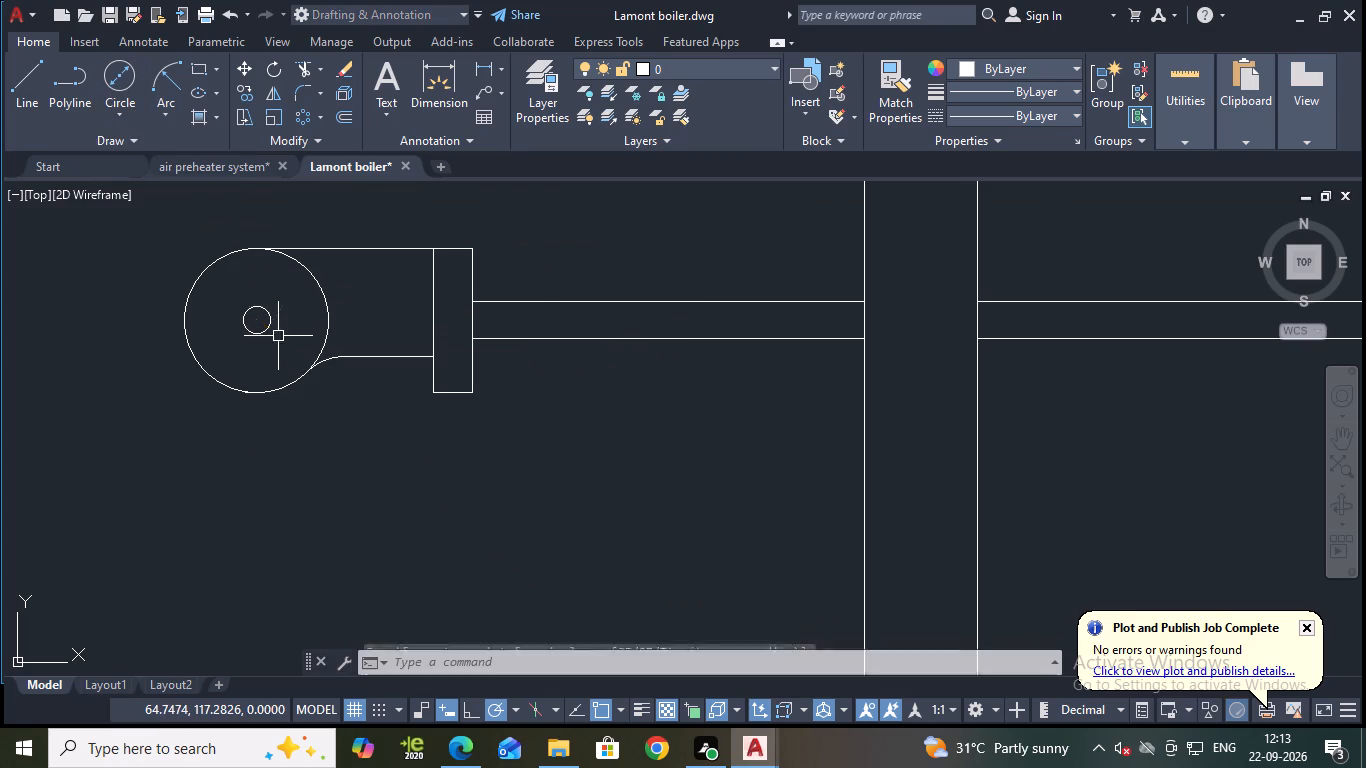
key("Escape")
Save the drawing.
middle_click_drag(515, 270, 530, 292)
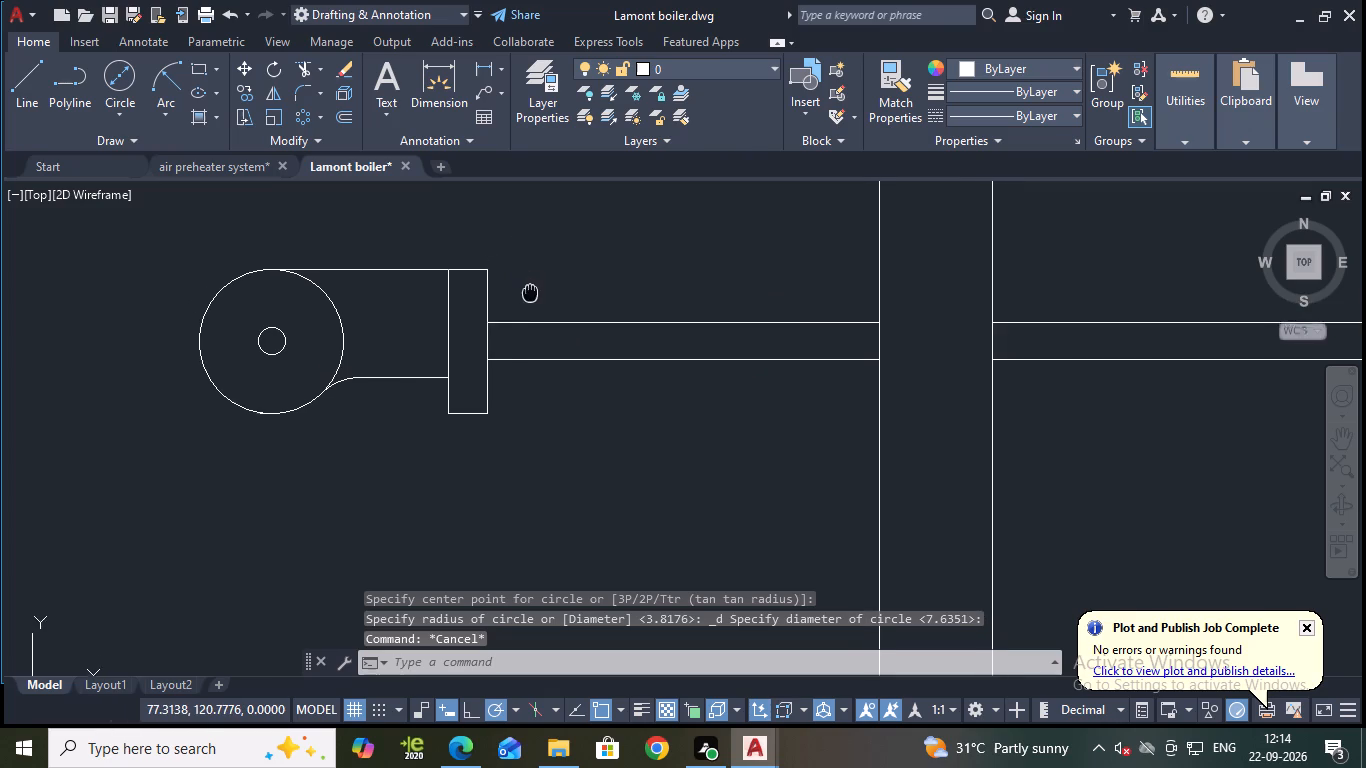
middle_click_drag(530, 292, 531, 293)
scroll(605, 394, "down", 2)
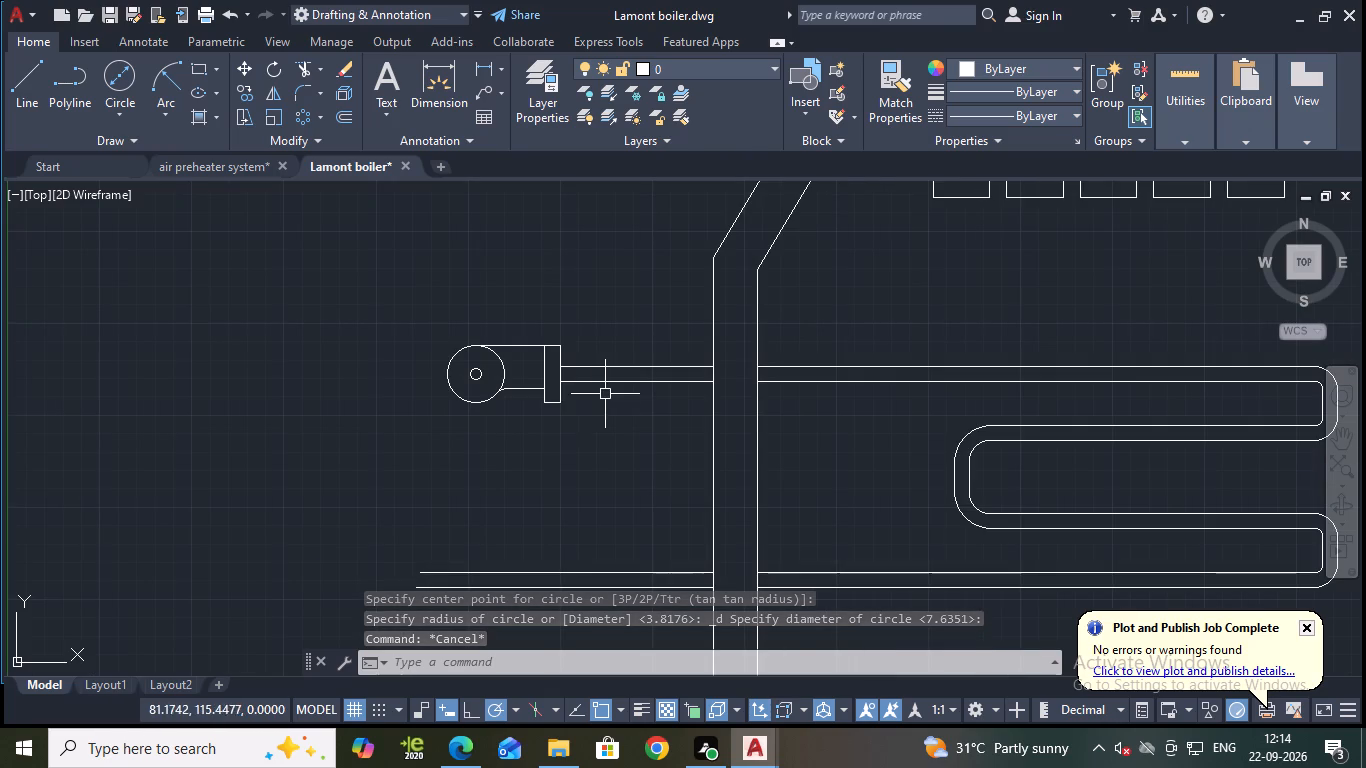
key("ctrl+s")
Stretch the flange rectangle's top edge upward by about 1.34 units.
scroll(583, 405, "up", 2)
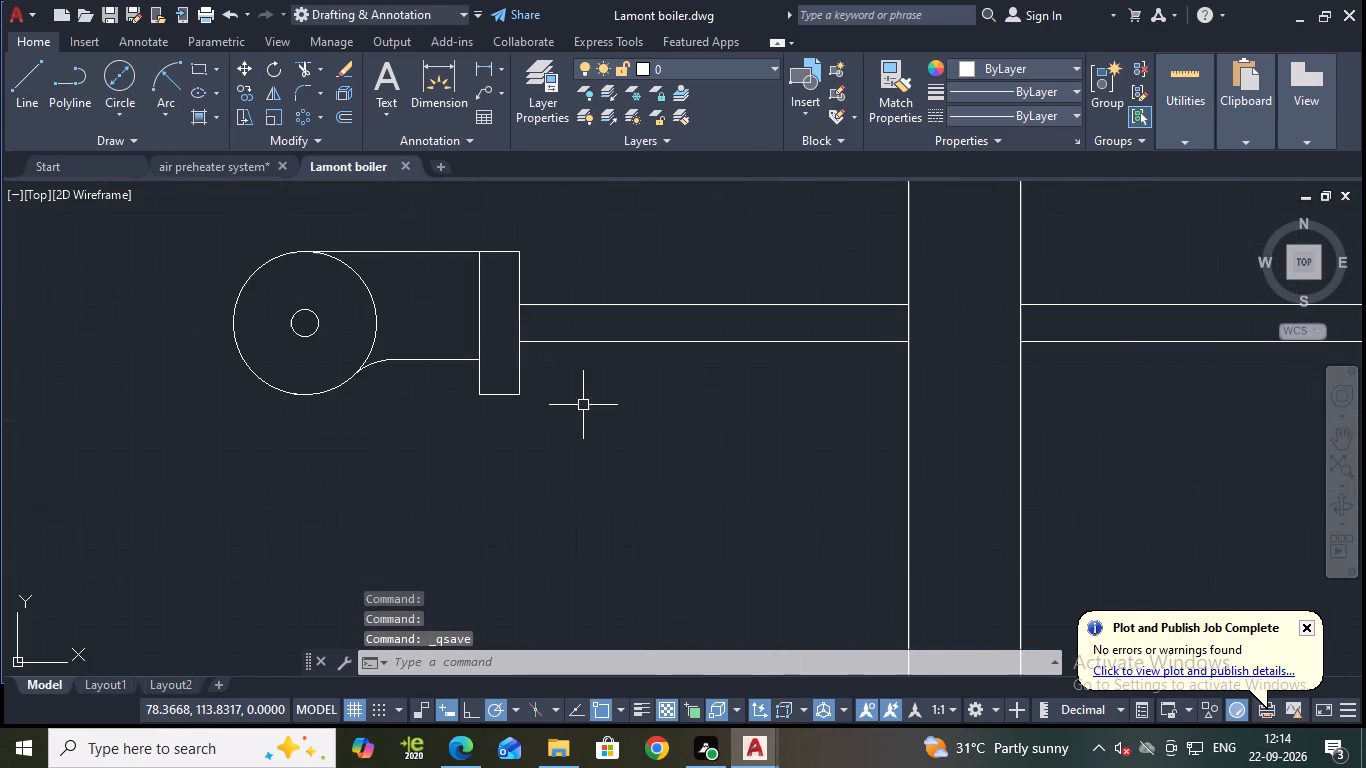
middle_click_drag(583, 405, 639, 470)
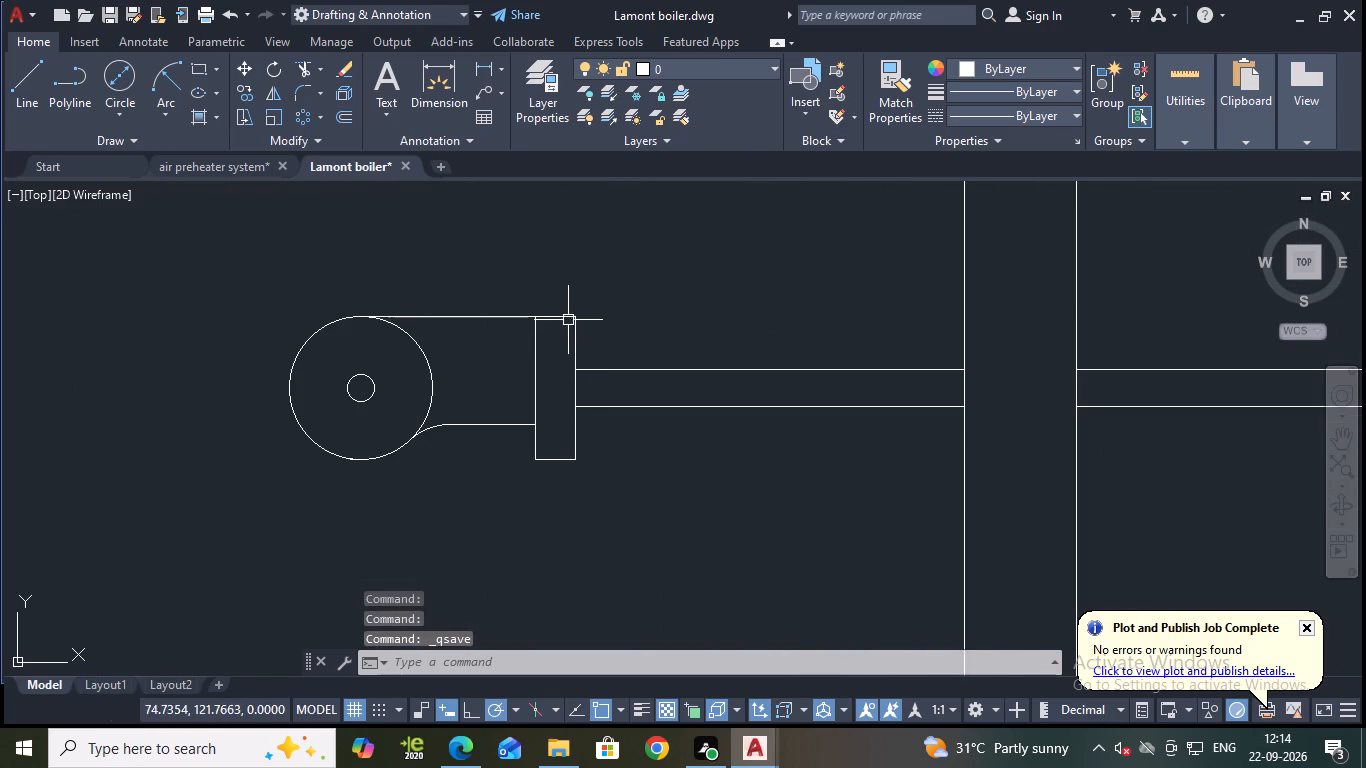
left_click(569, 316)
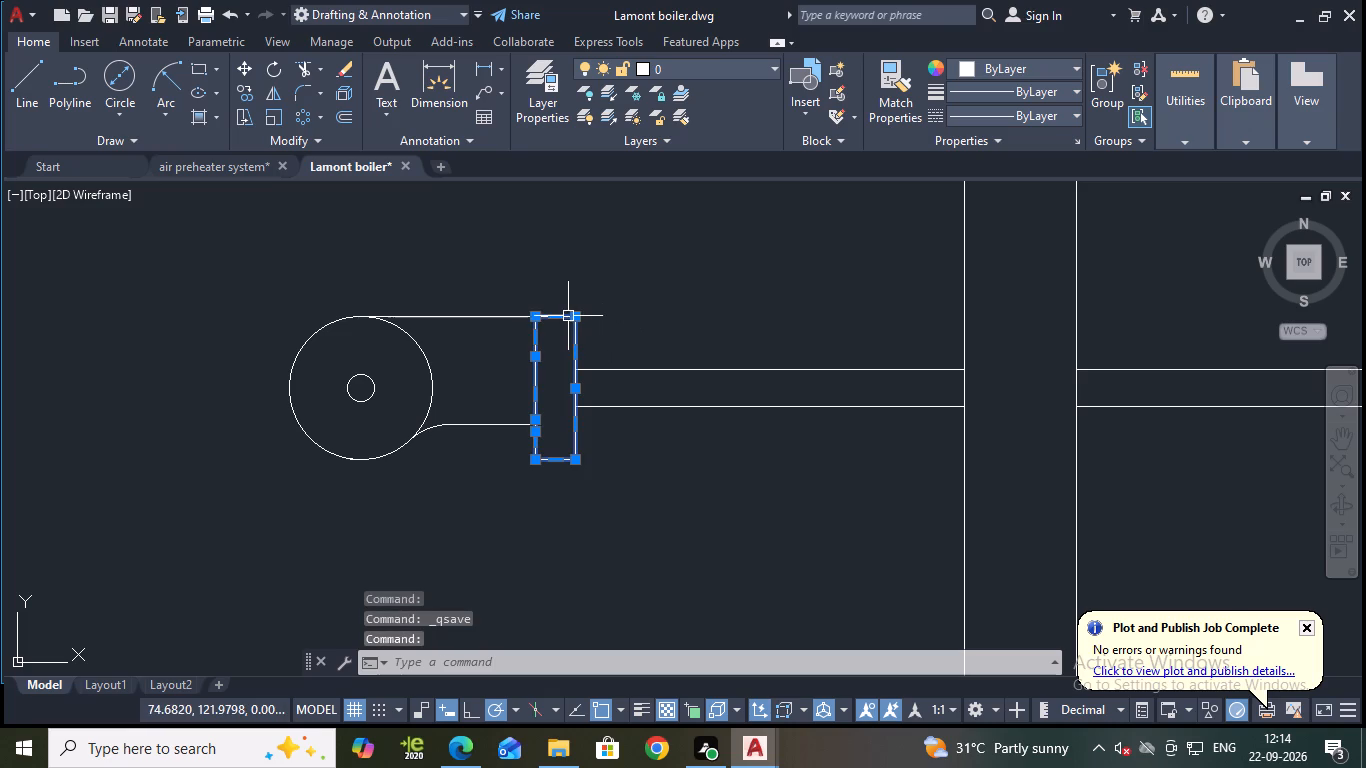
left_click(558, 315)
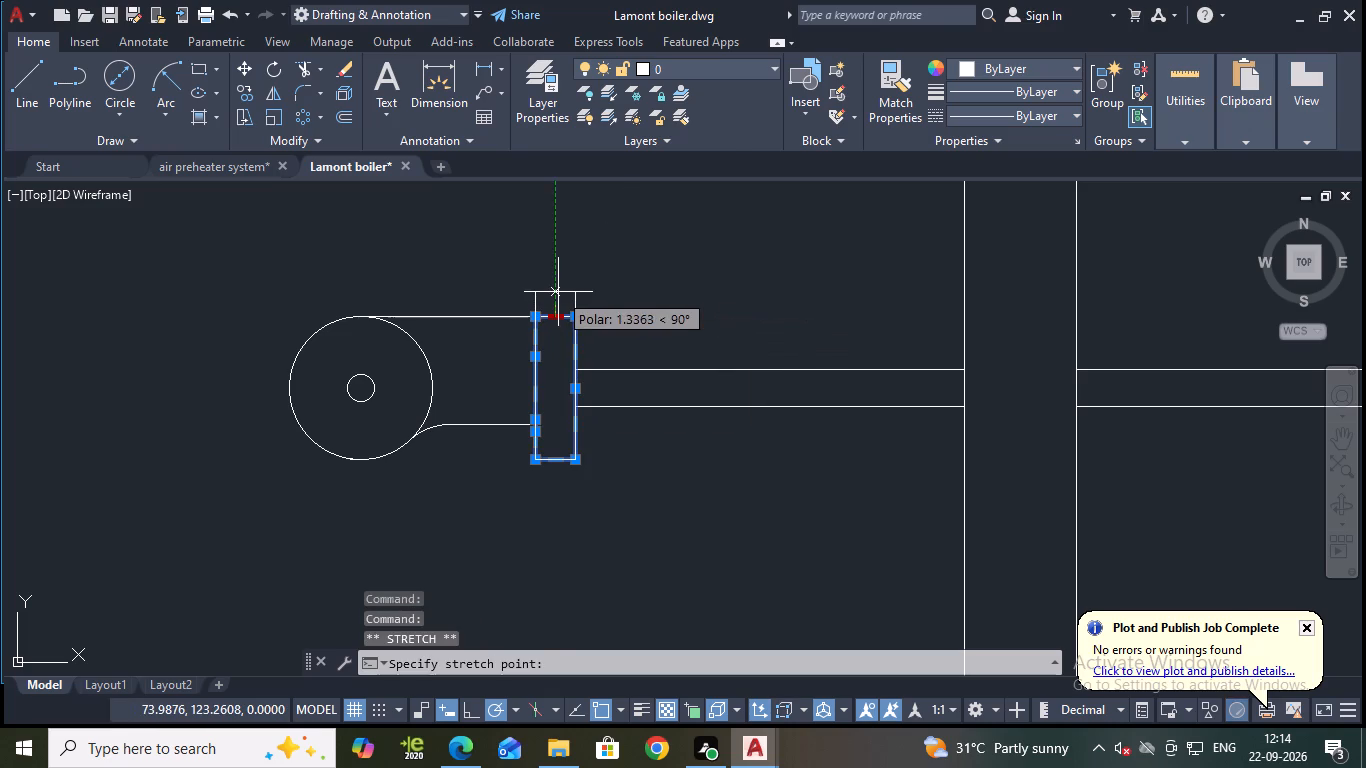
left_click(558, 291)
key("Escape")
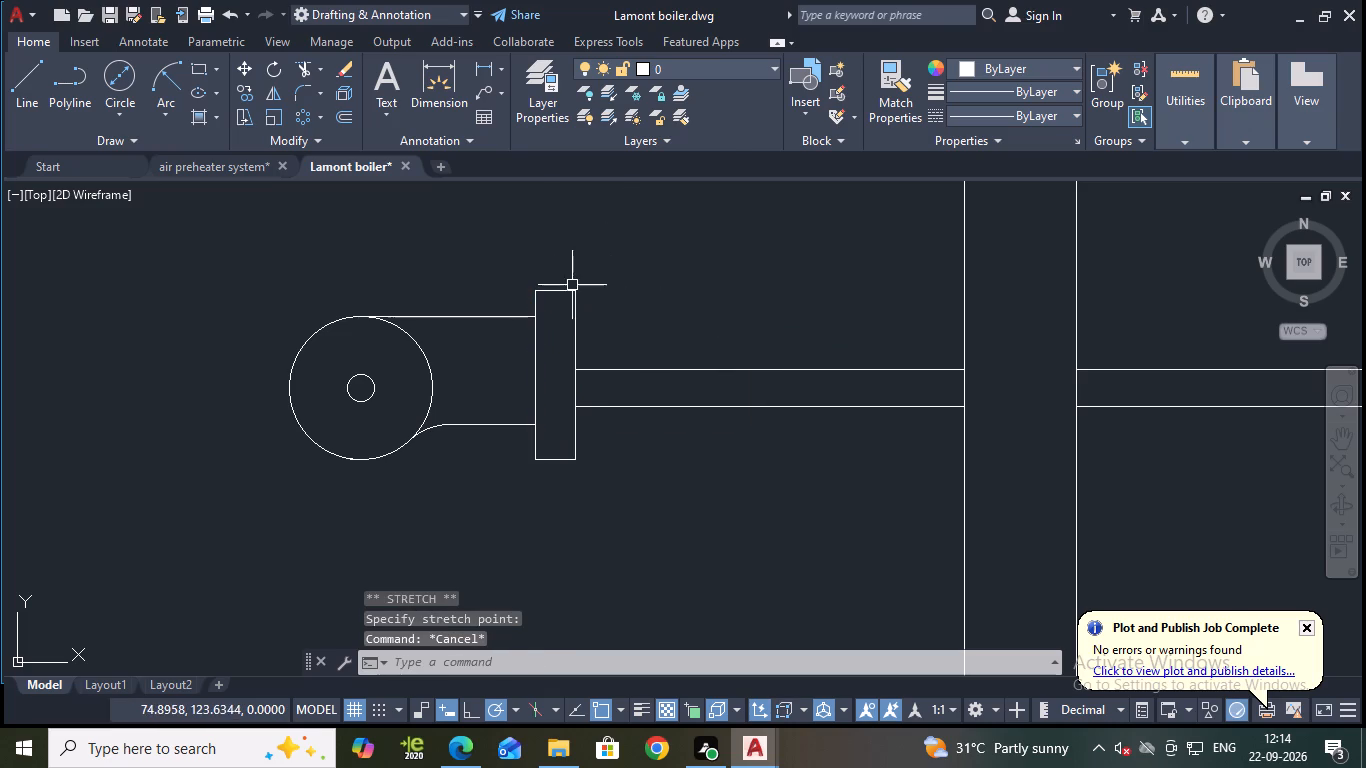
Stretch the pump flange rectangle's top edge slightly farther upward and save the drawing.
left_click(557, 292)
left_click(557, 292)
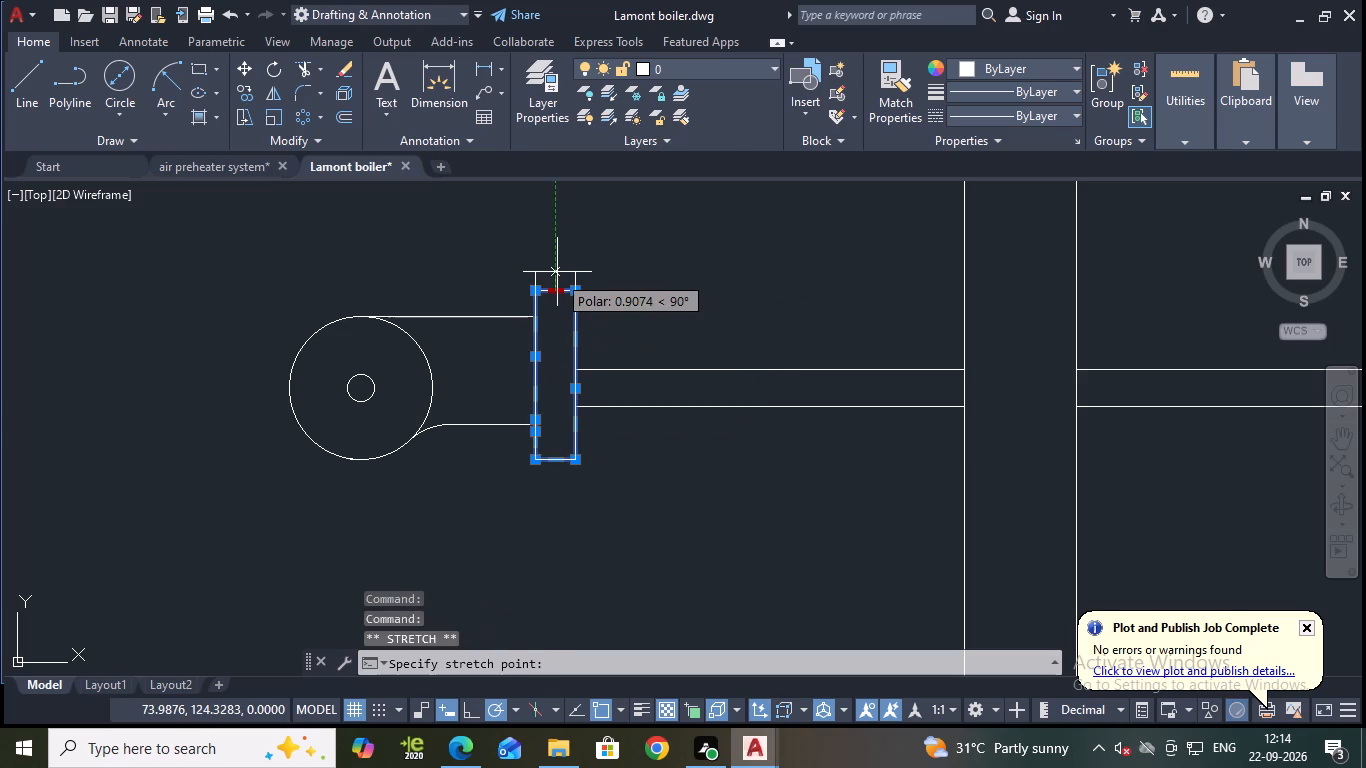
left_click(556, 279)
key("Escape")
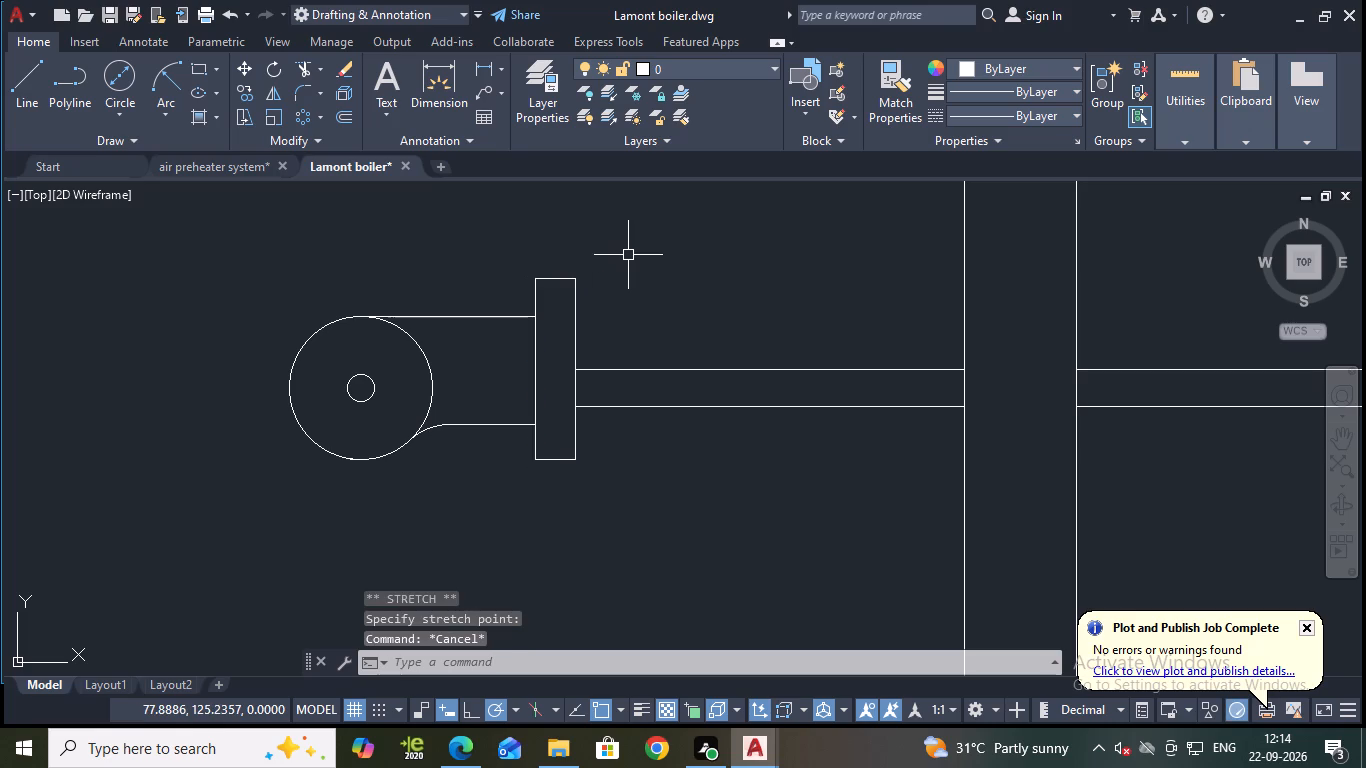
key("ctrl+s")
Stretch the pump flange rectangle's bottom edge downward by about 0.5 units and save the drawing.
scroll(629, 255, "down", 2)
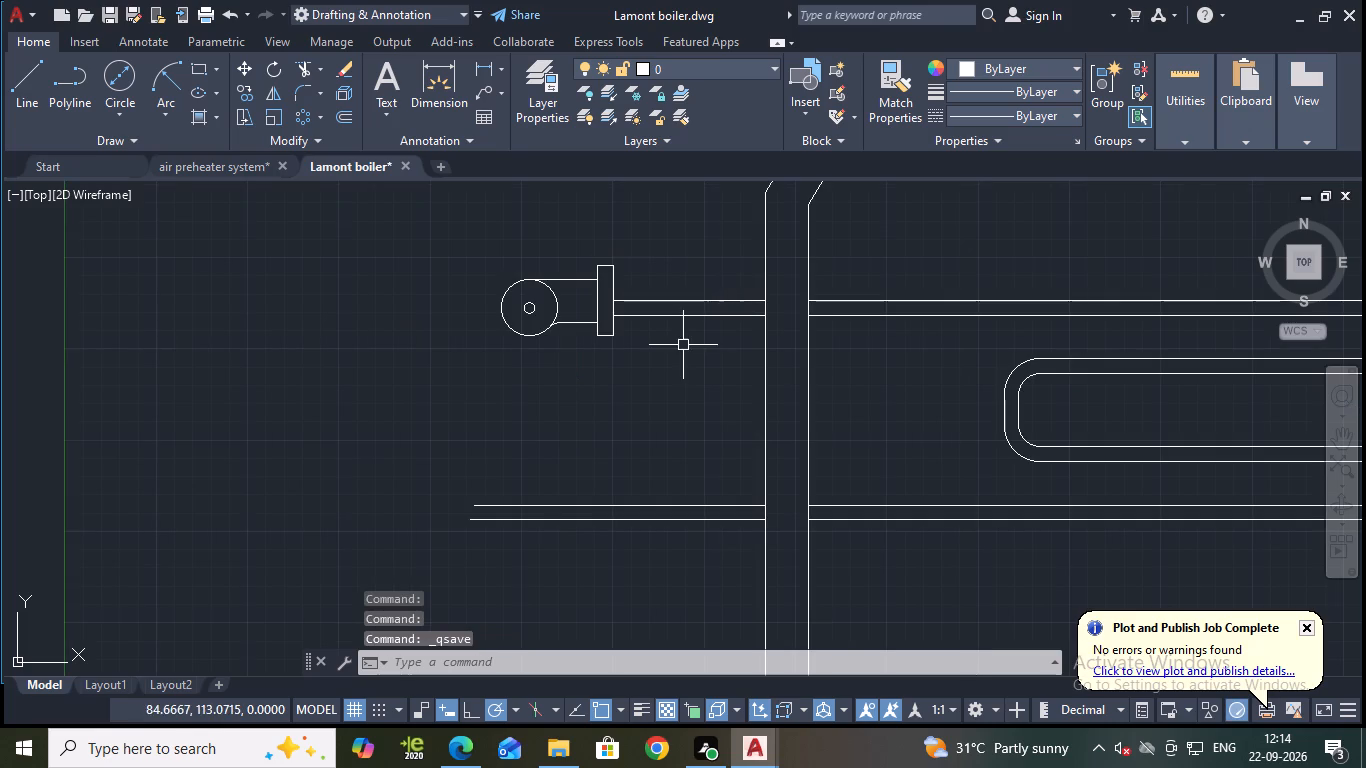
scroll(622, 334, "up", 2)
left_click(577, 335)
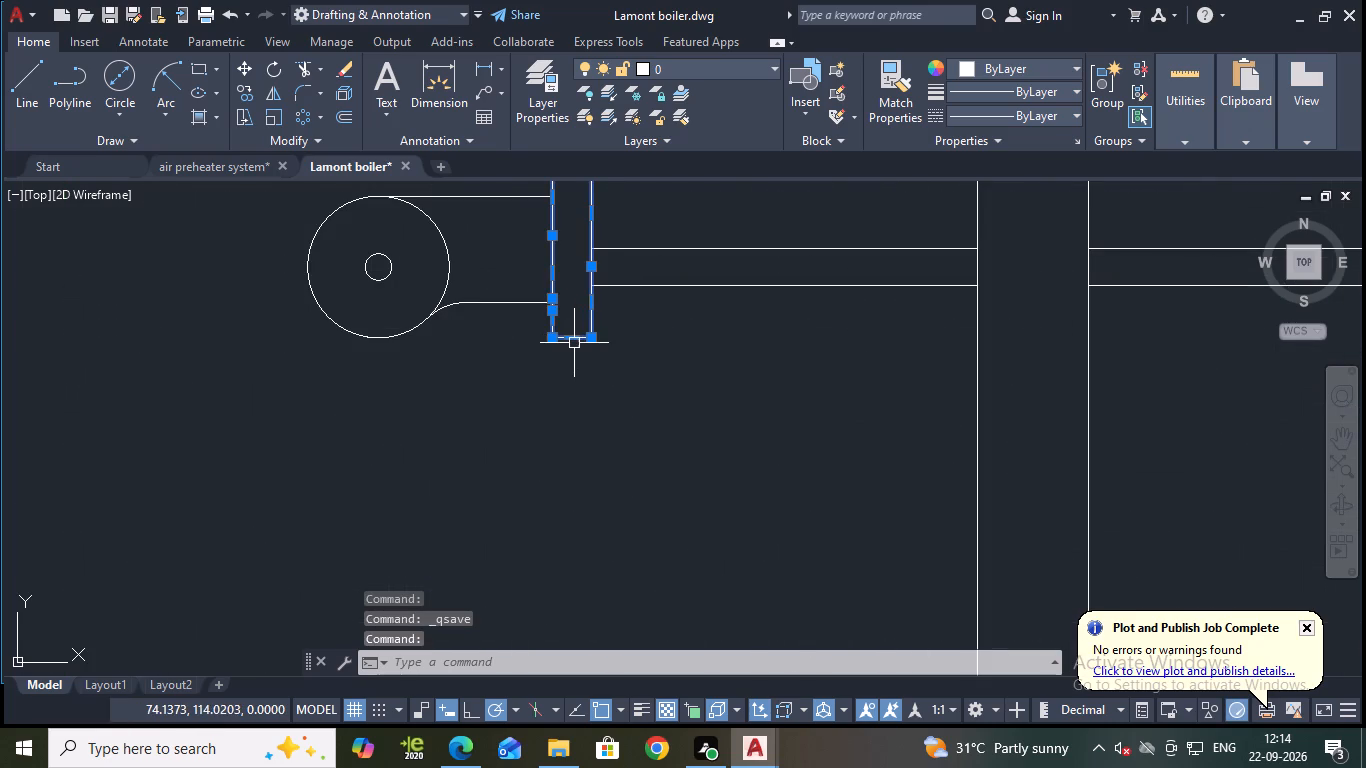
left_click(575, 336)
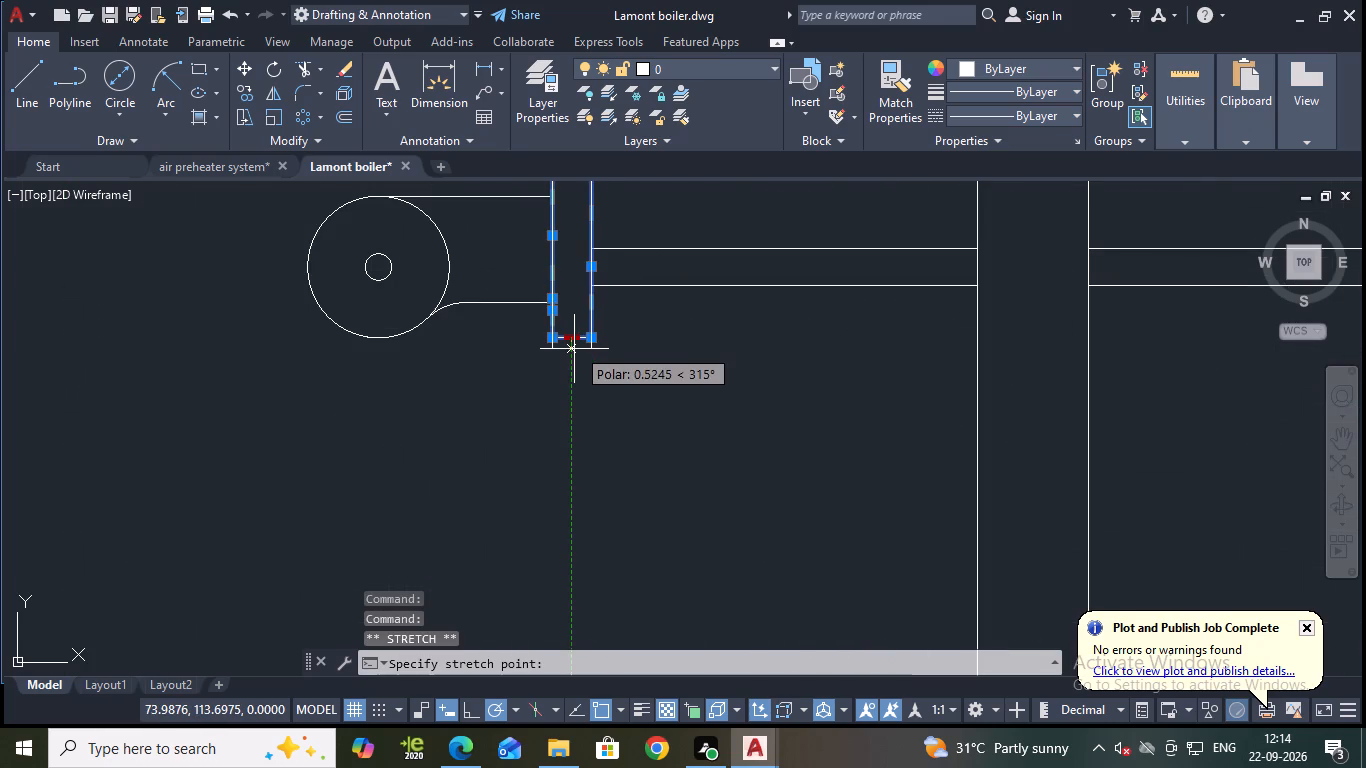
left_click(574, 349)
key("Escape")
key("ctrl+s")
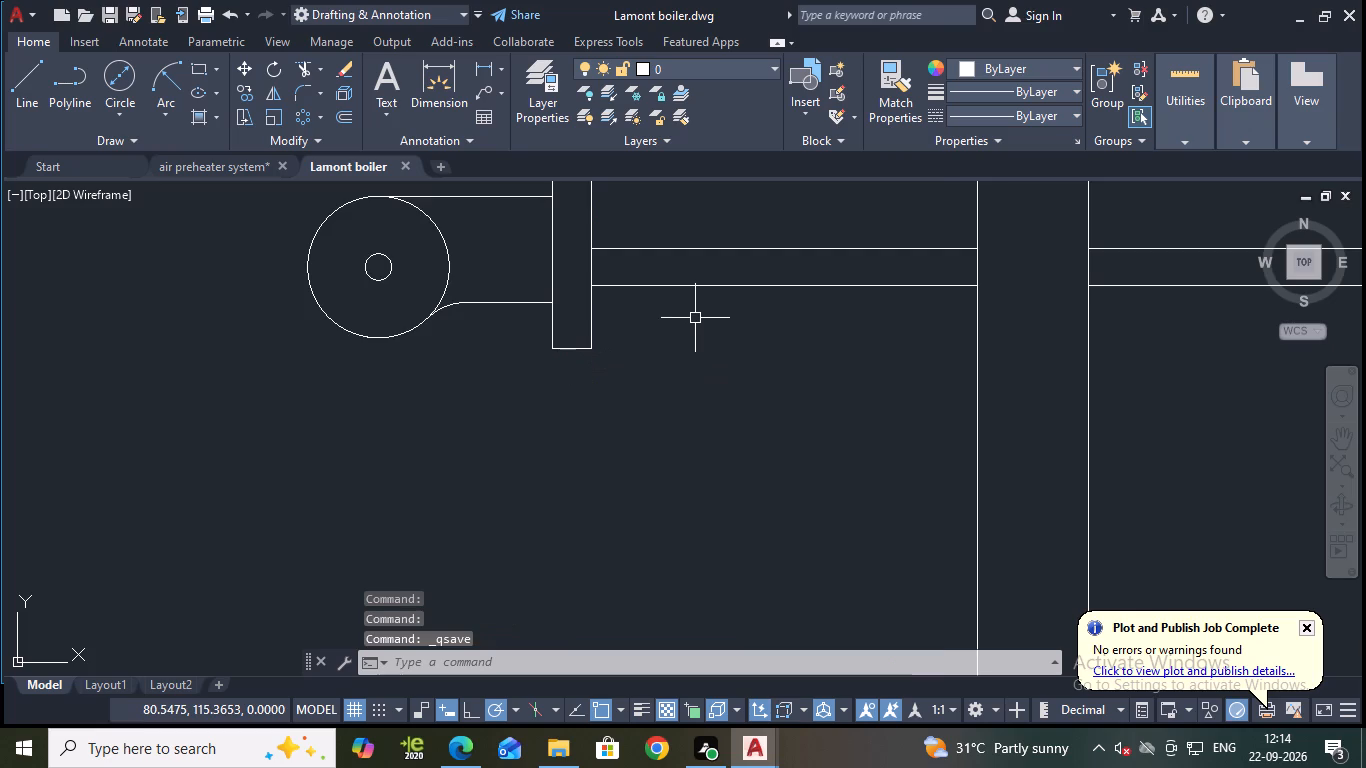
scroll(700, 320, "down", 2)
middle_click_drag(771, 373, 642, 408)
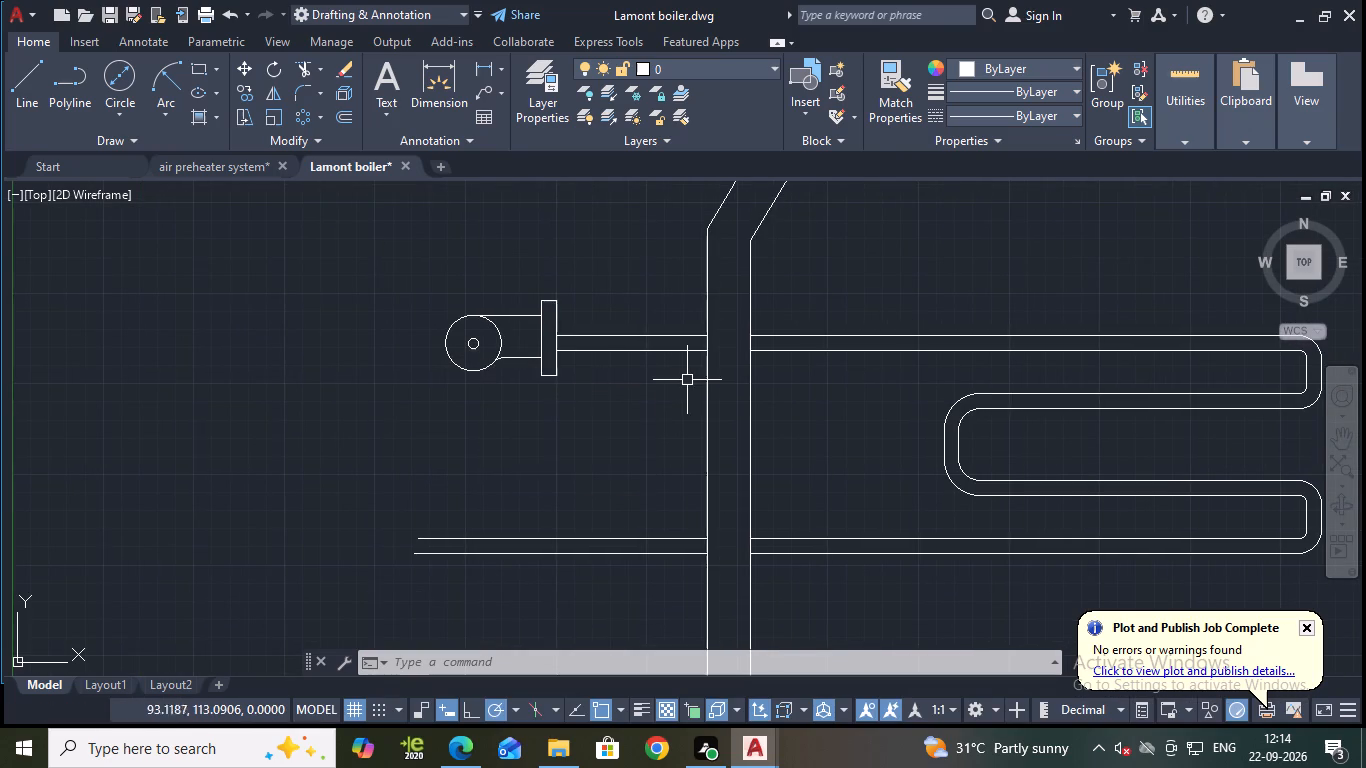
scroll(688, 380, "down", 1)
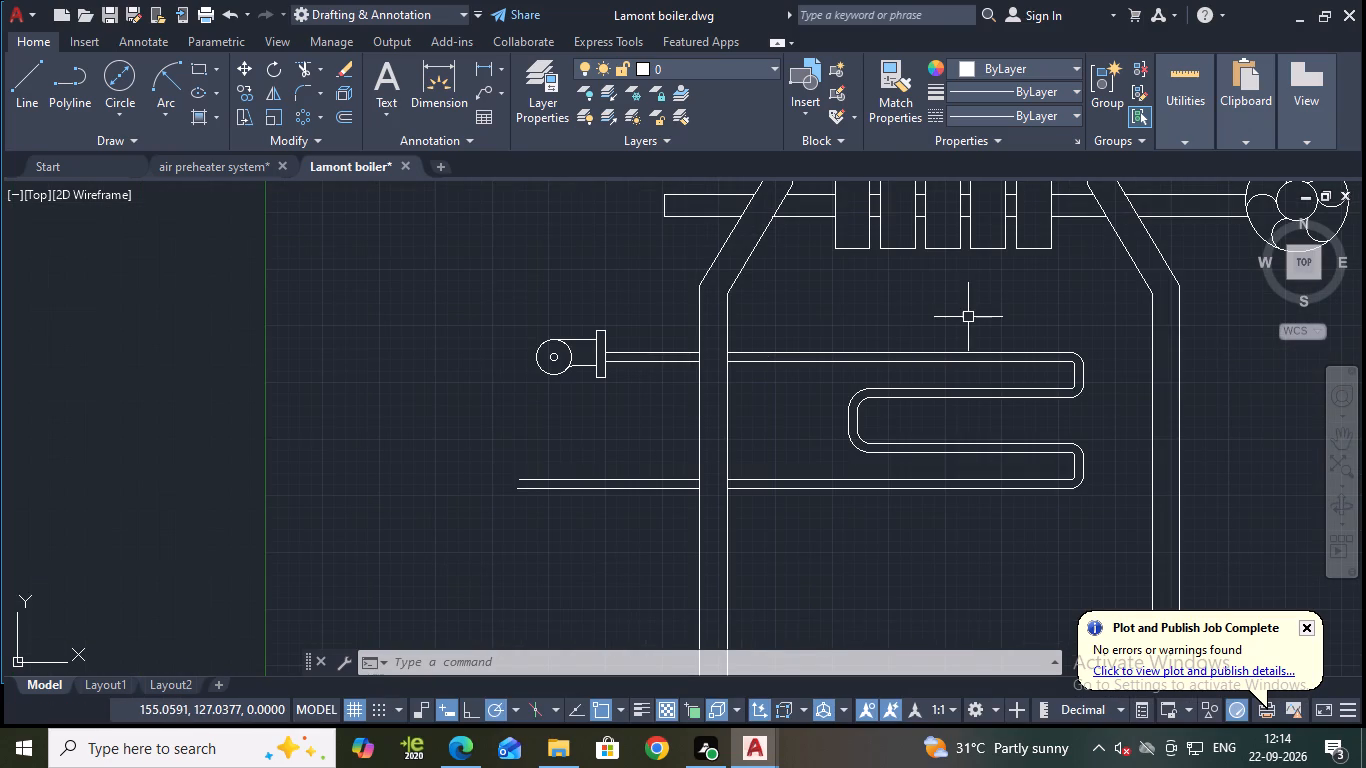
key("ctrl+s")
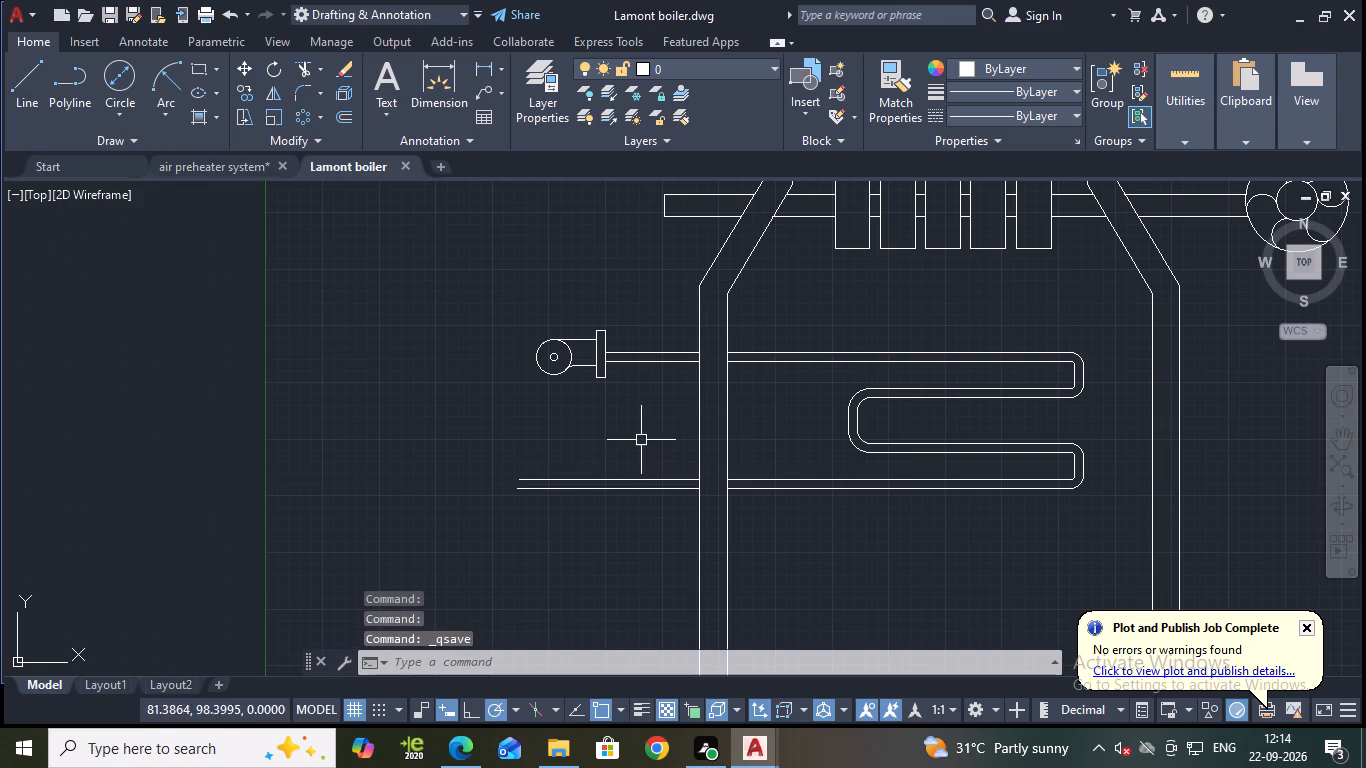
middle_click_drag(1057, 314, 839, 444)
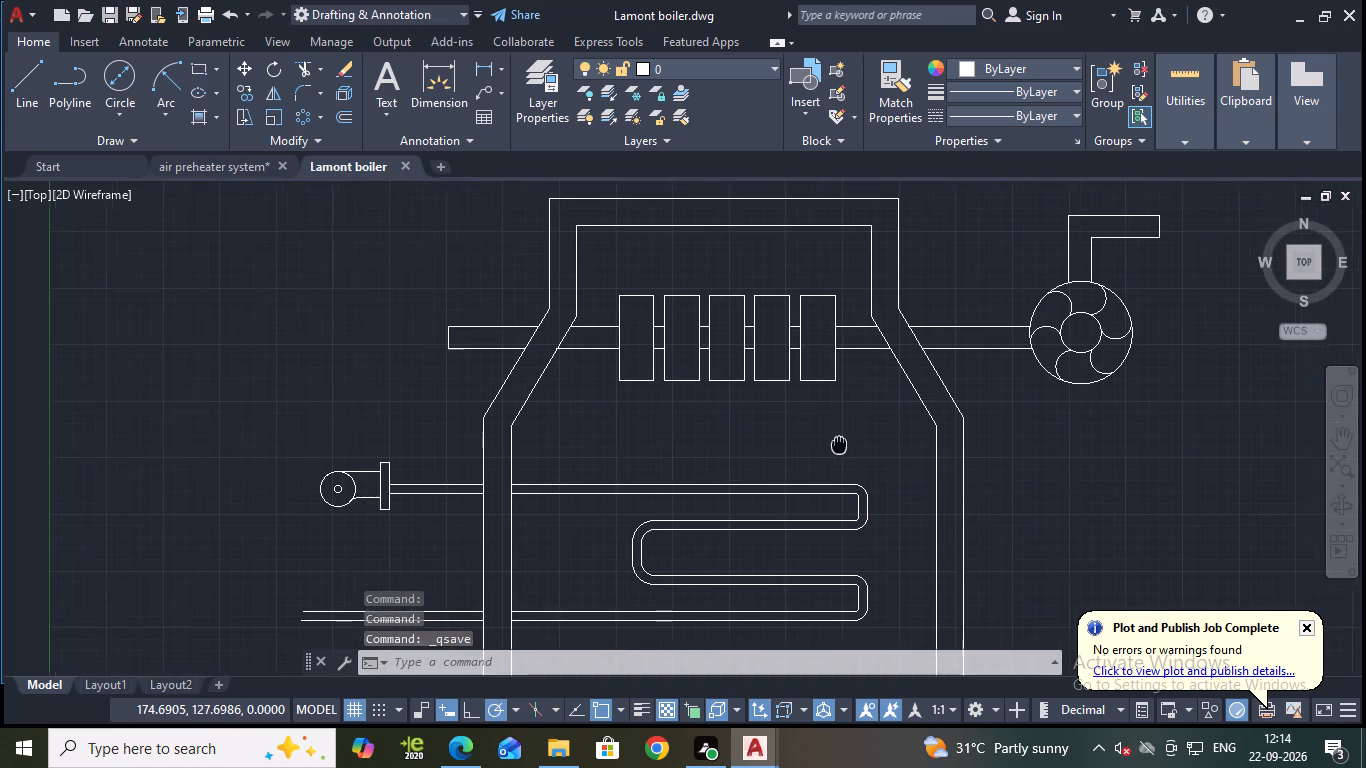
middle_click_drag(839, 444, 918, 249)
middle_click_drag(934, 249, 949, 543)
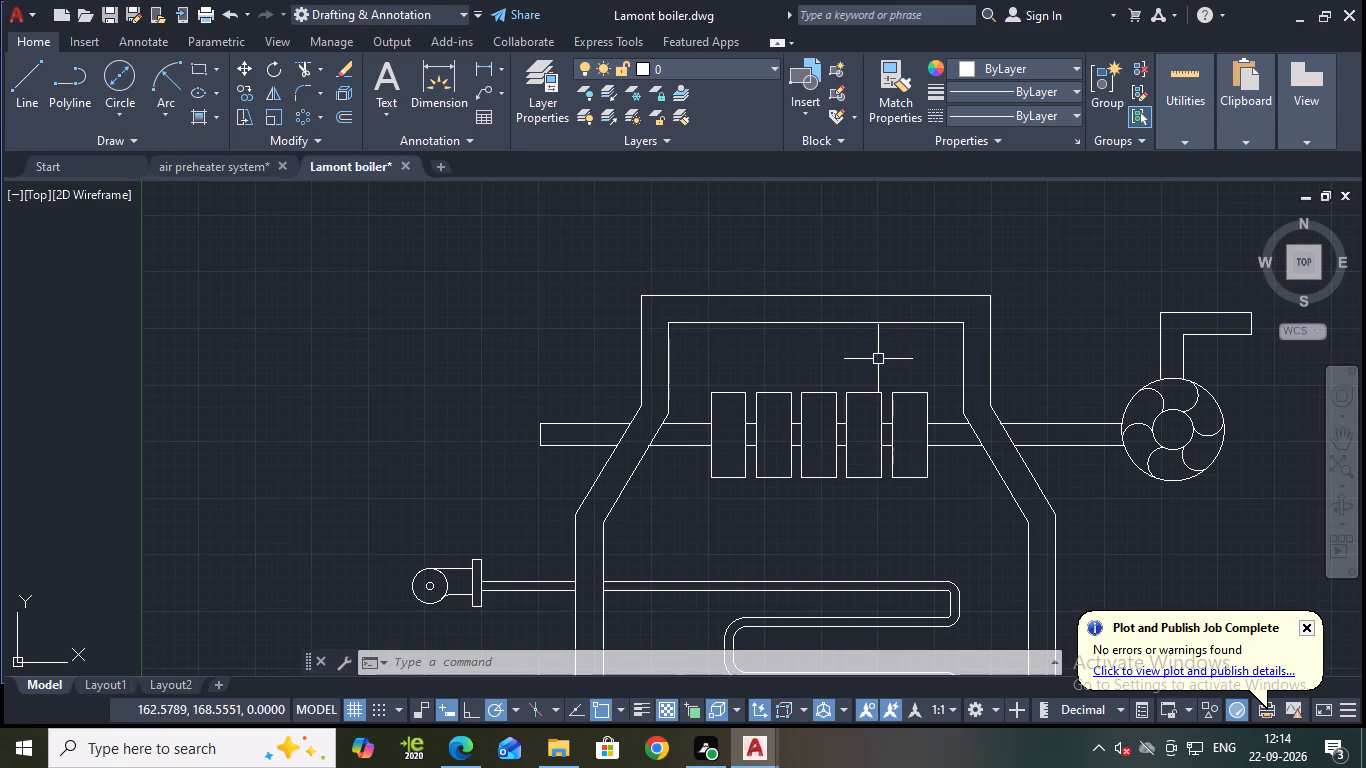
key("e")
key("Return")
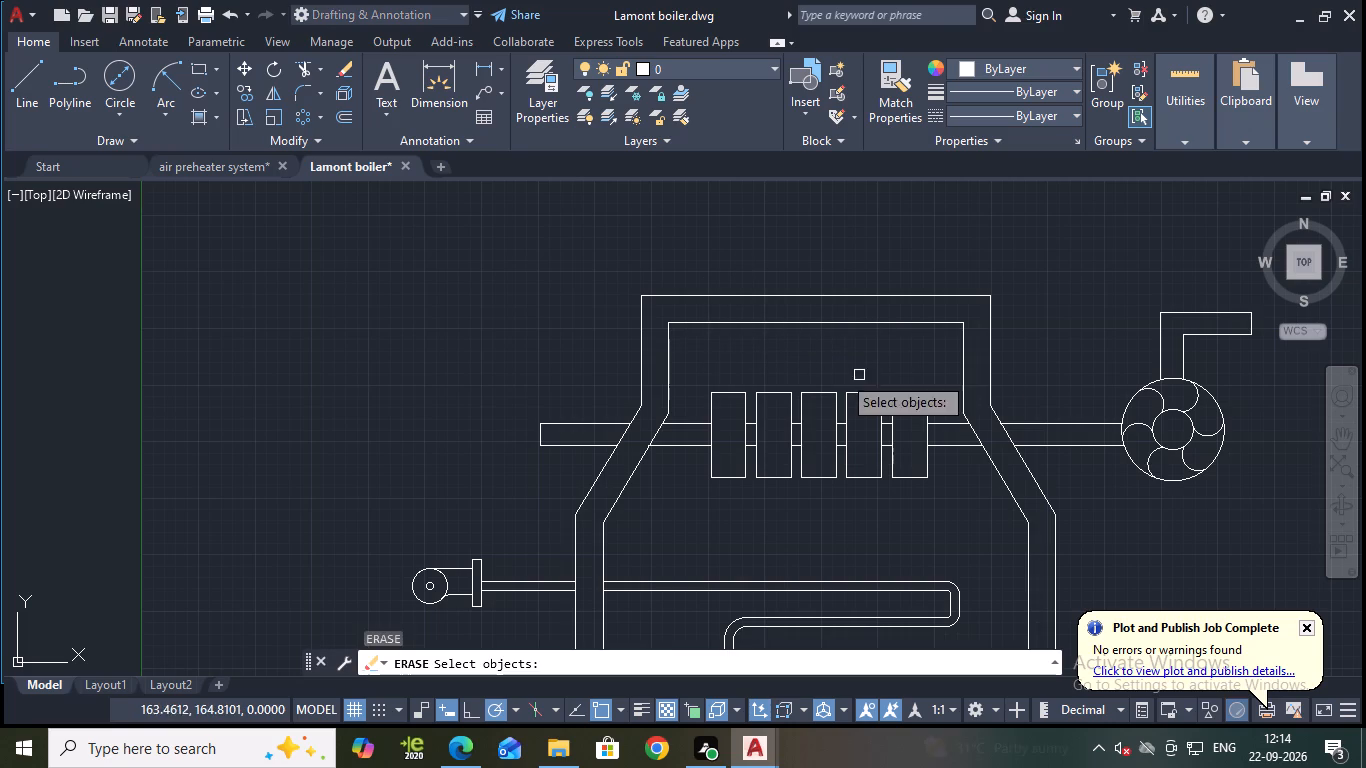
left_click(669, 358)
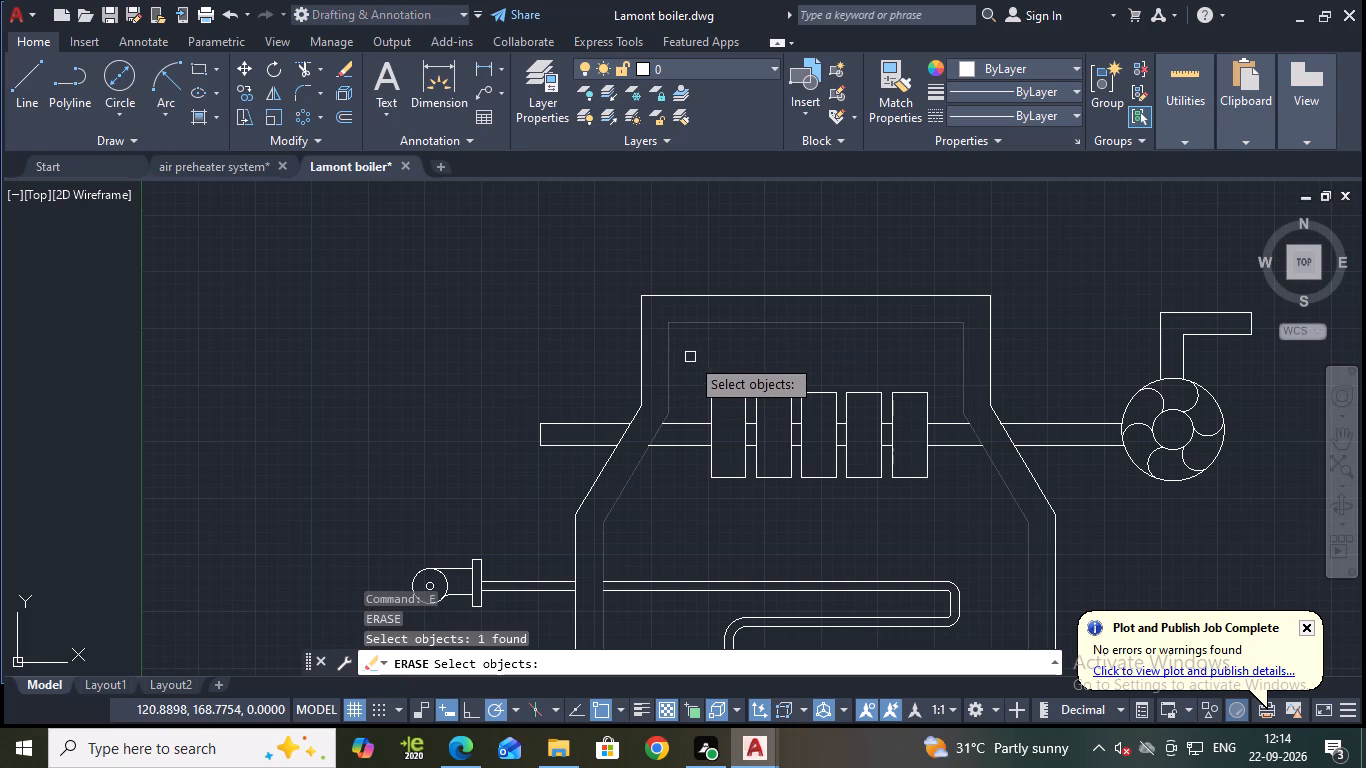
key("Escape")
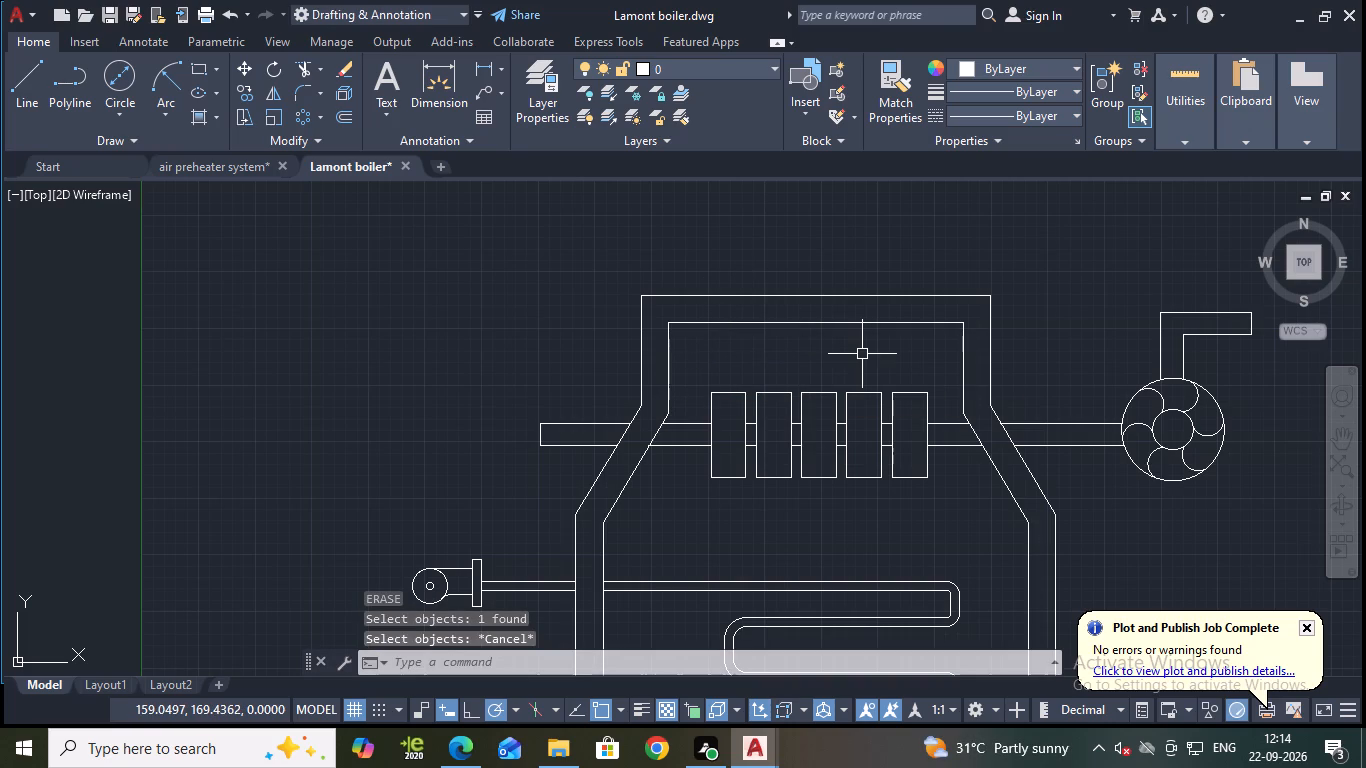
Draw a vertical line from each upper corner of the boiler's inner wall up past the outer wall's top edge.
key("l")
key("Return")
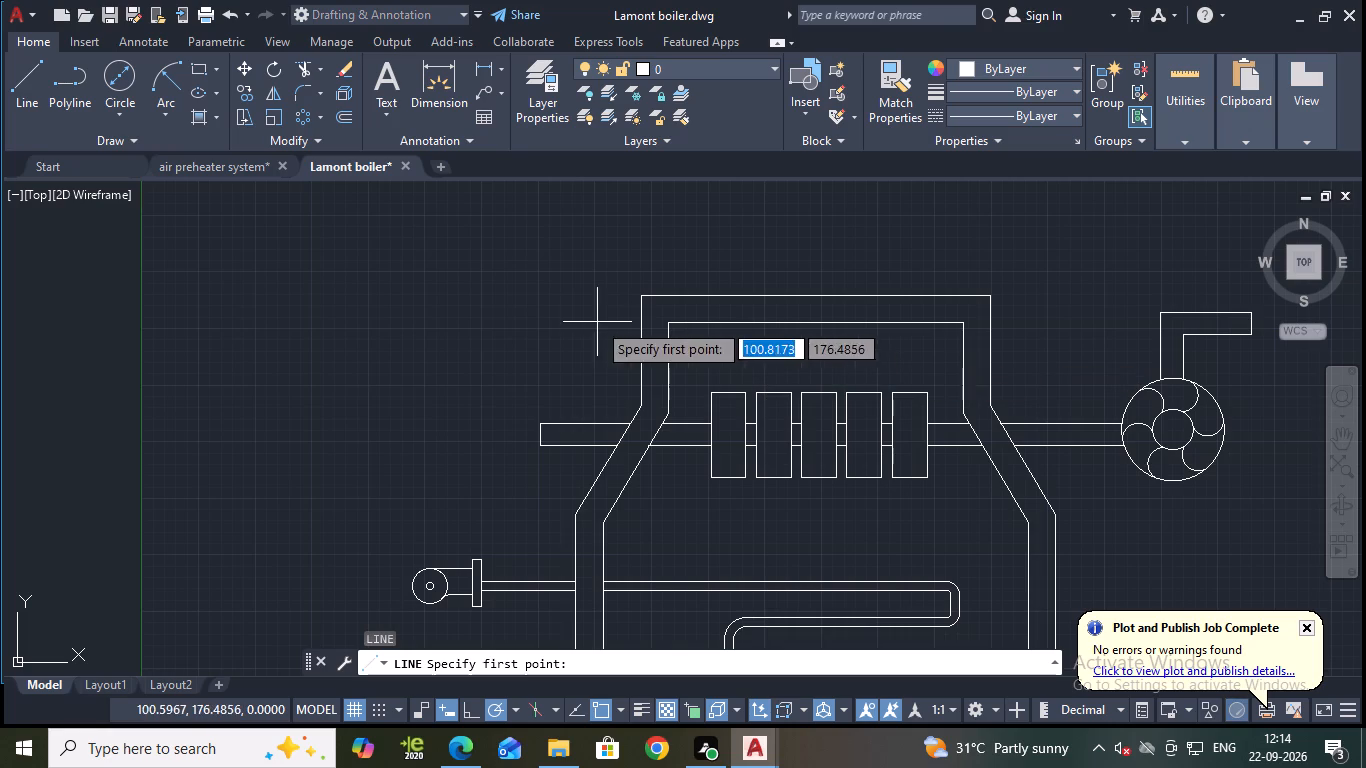
left_click(665, 322)
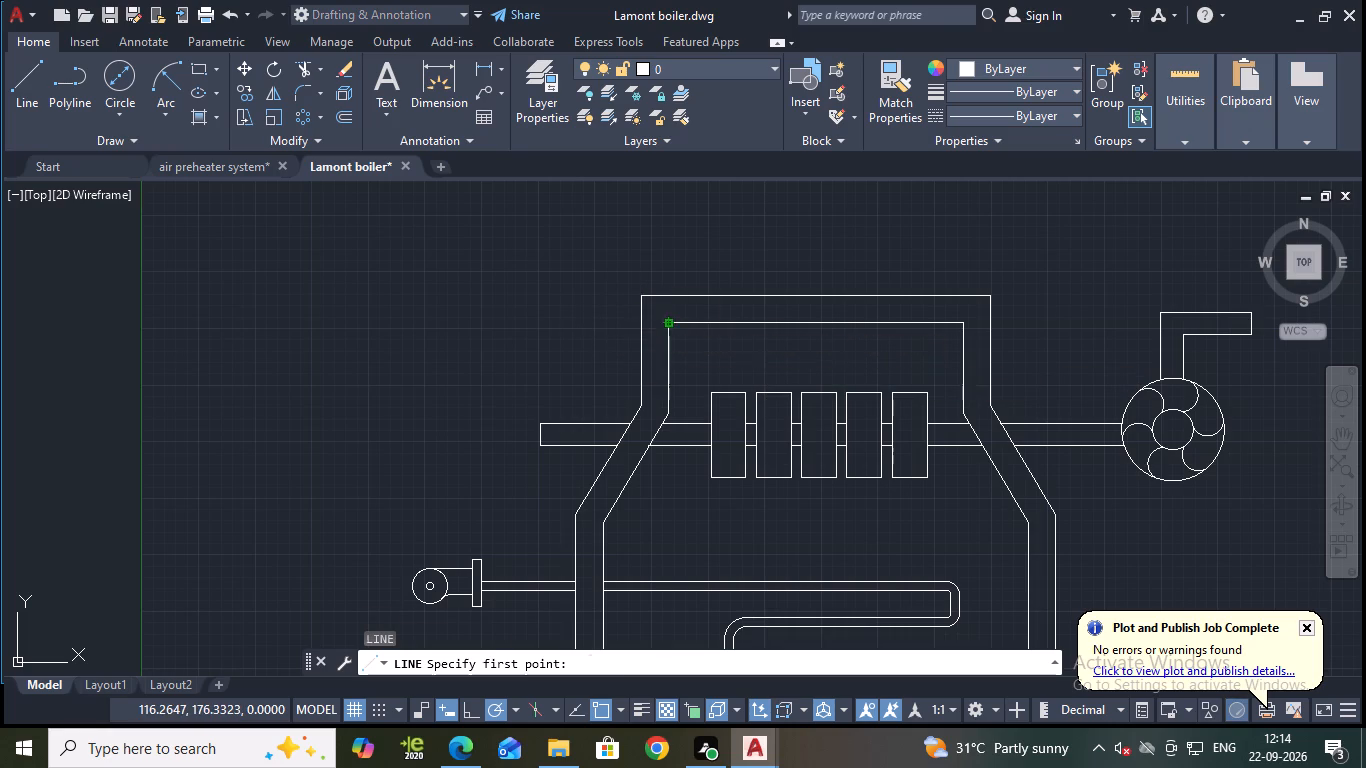
left_click(667, 257)
key("Escape")
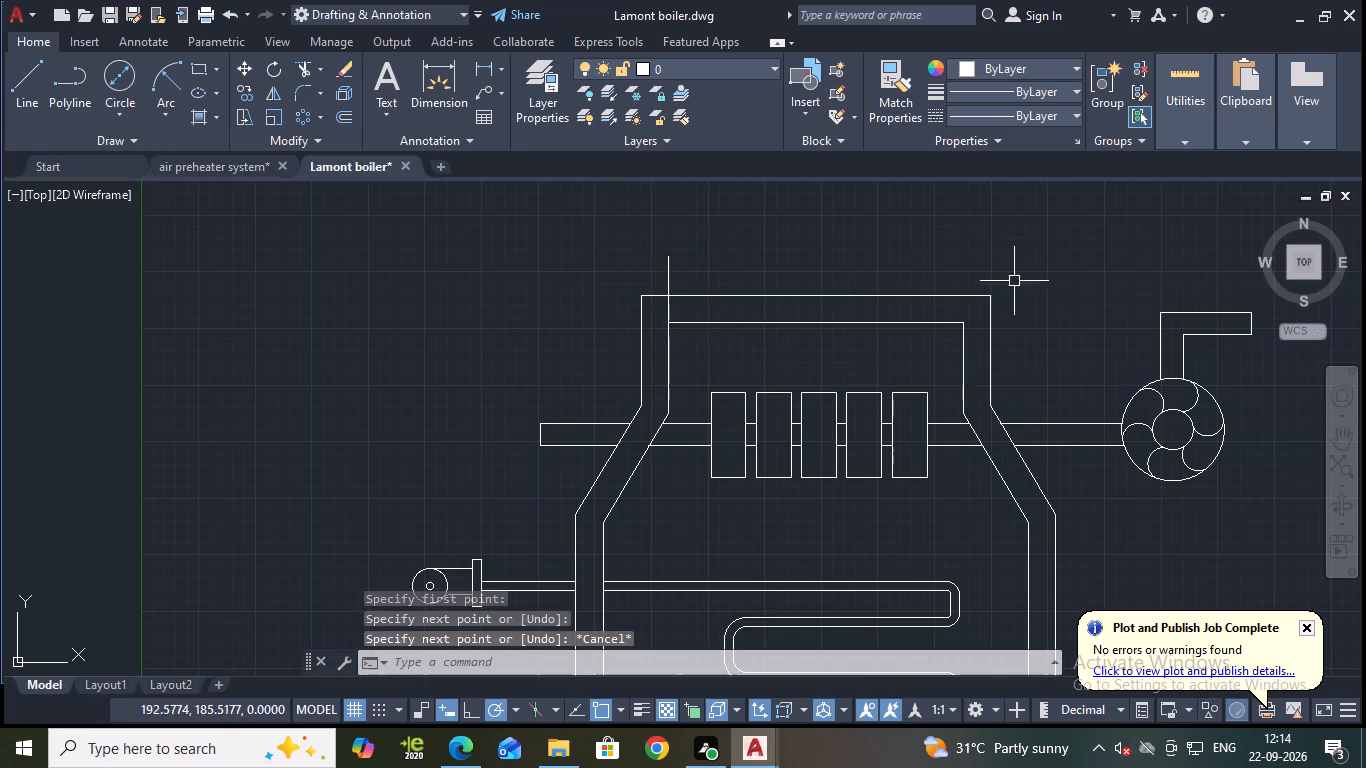
key("l")
key("Return")
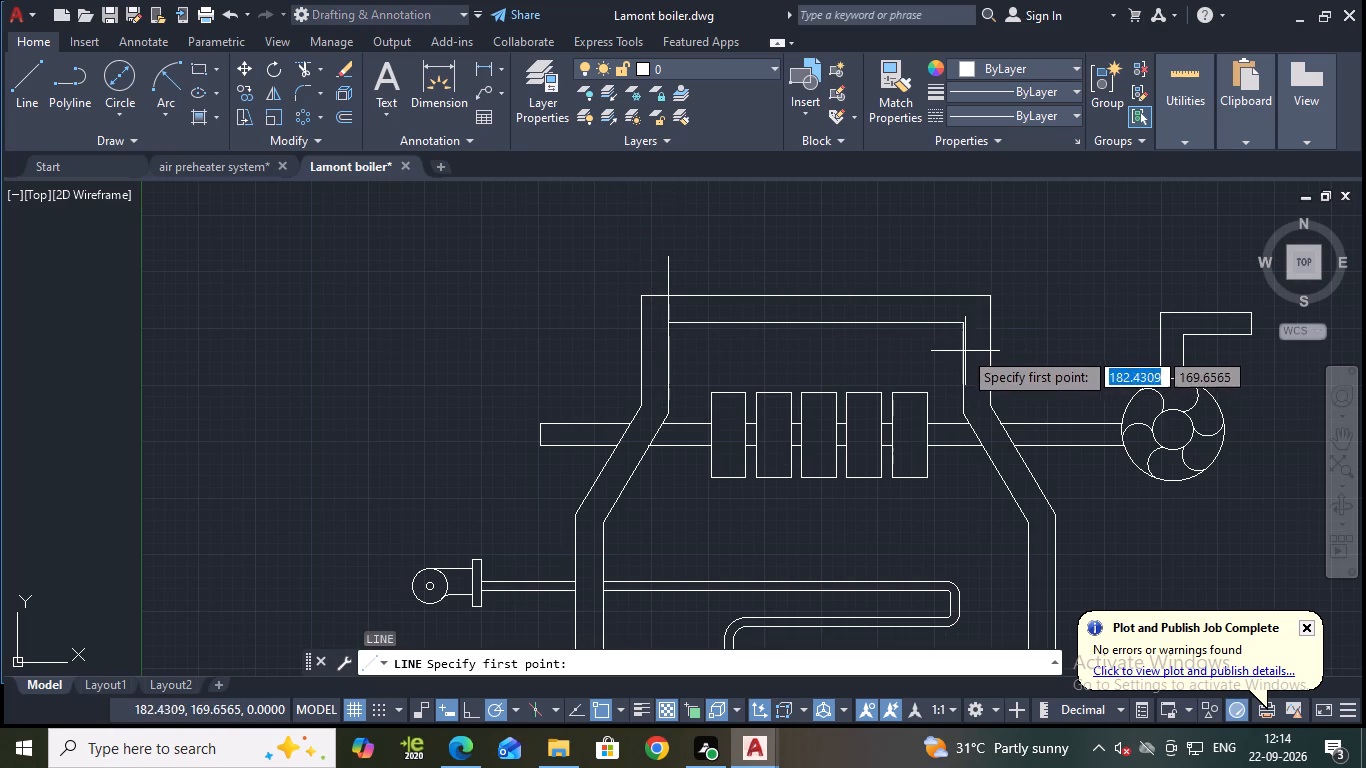
left_click(965, 324)
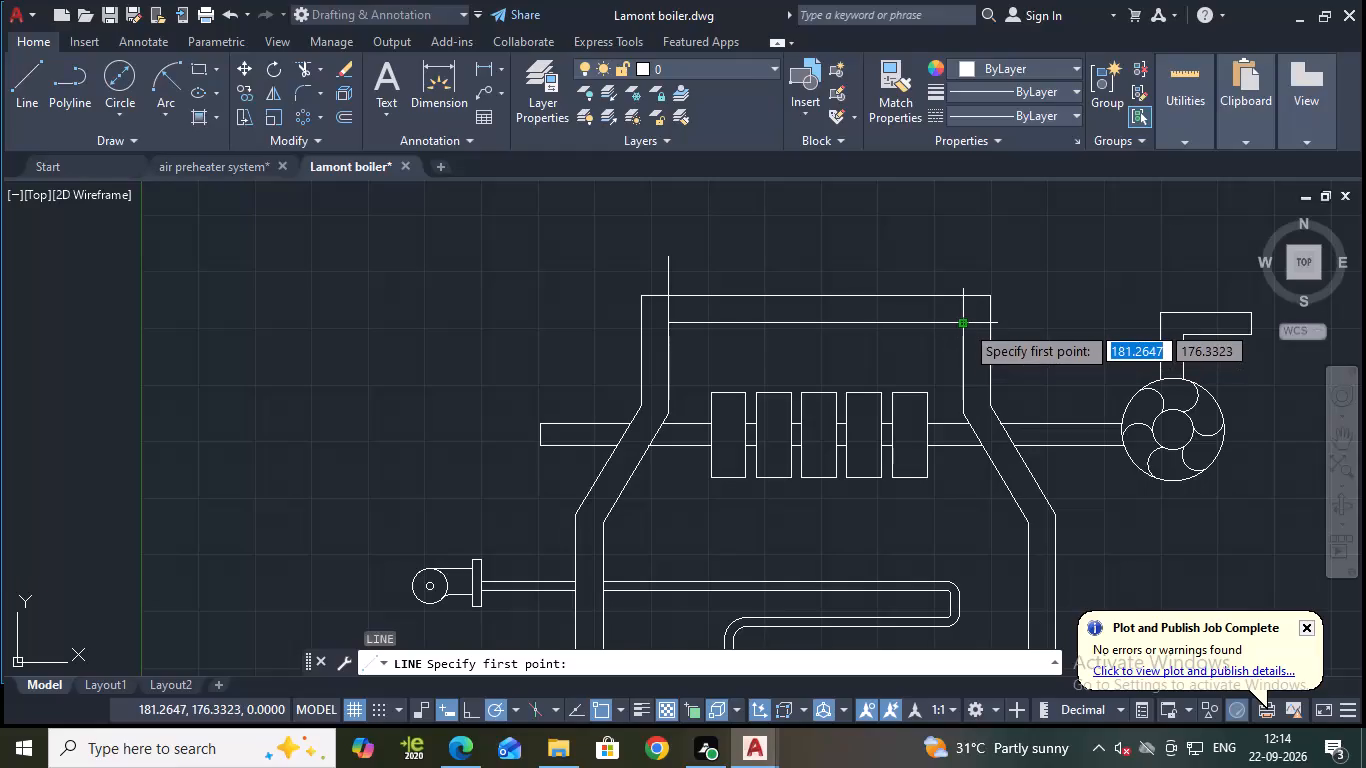
left_click(962, 264)
key("Escape")
Trim away the inner wall's top edge and the line ends above the outer wall, and save the drawing.
type("TR")
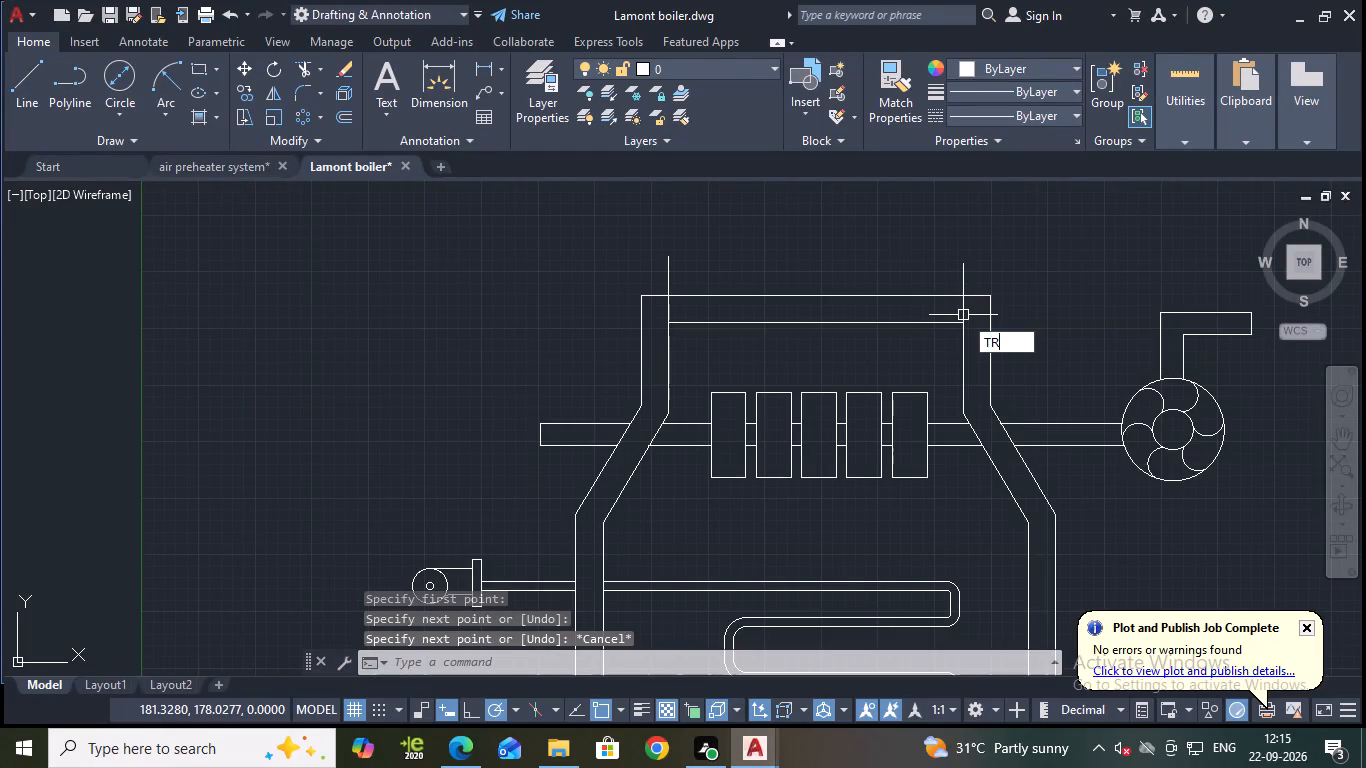
key("Return")
left_click(679, 325)
left_click(669, 277)
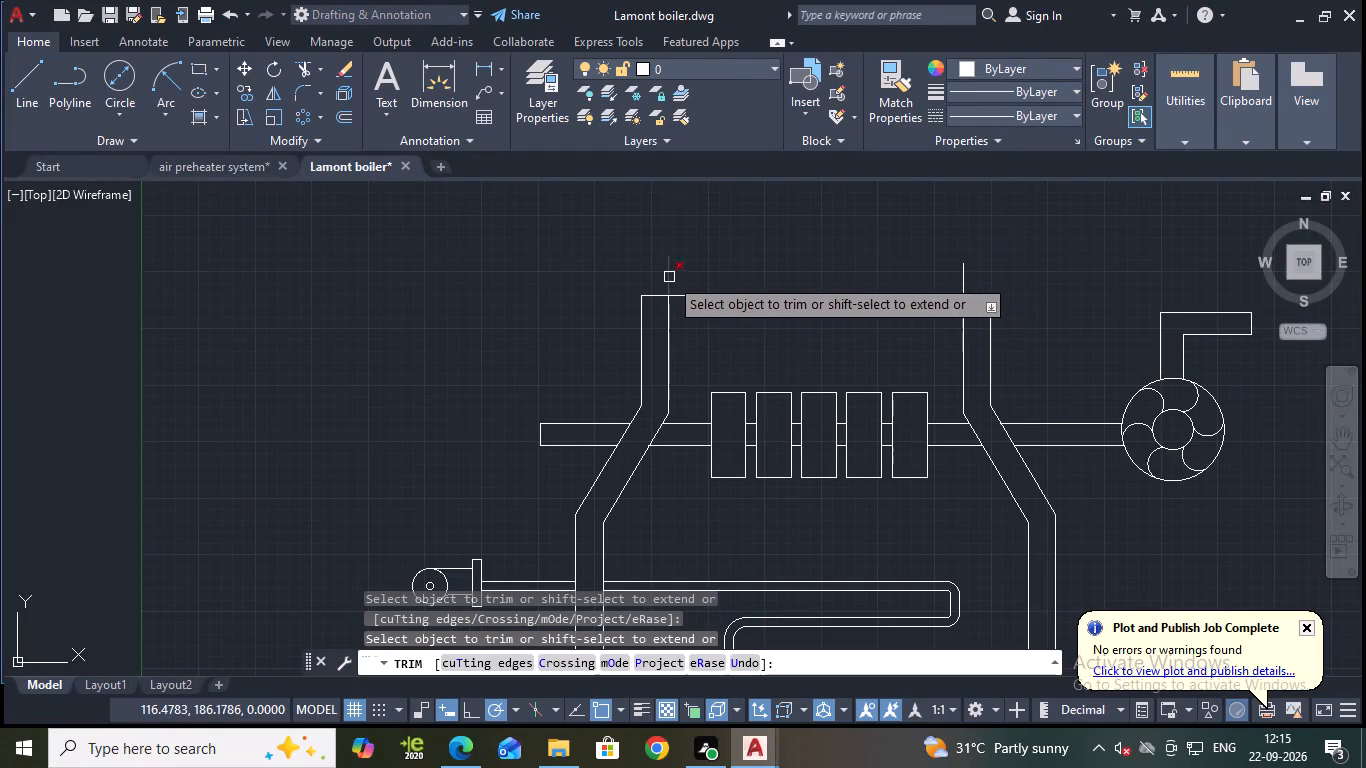
left_click(964, 278)
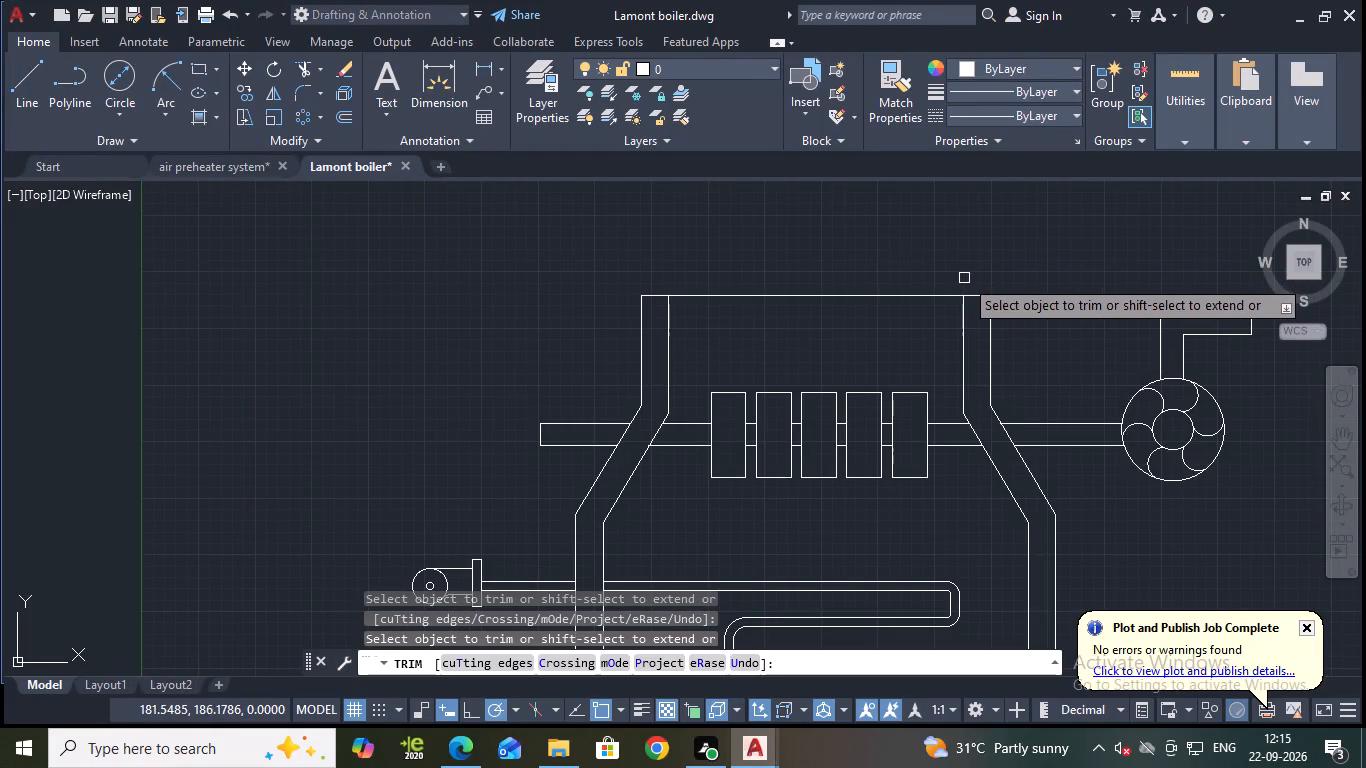
key("ctrl+s")
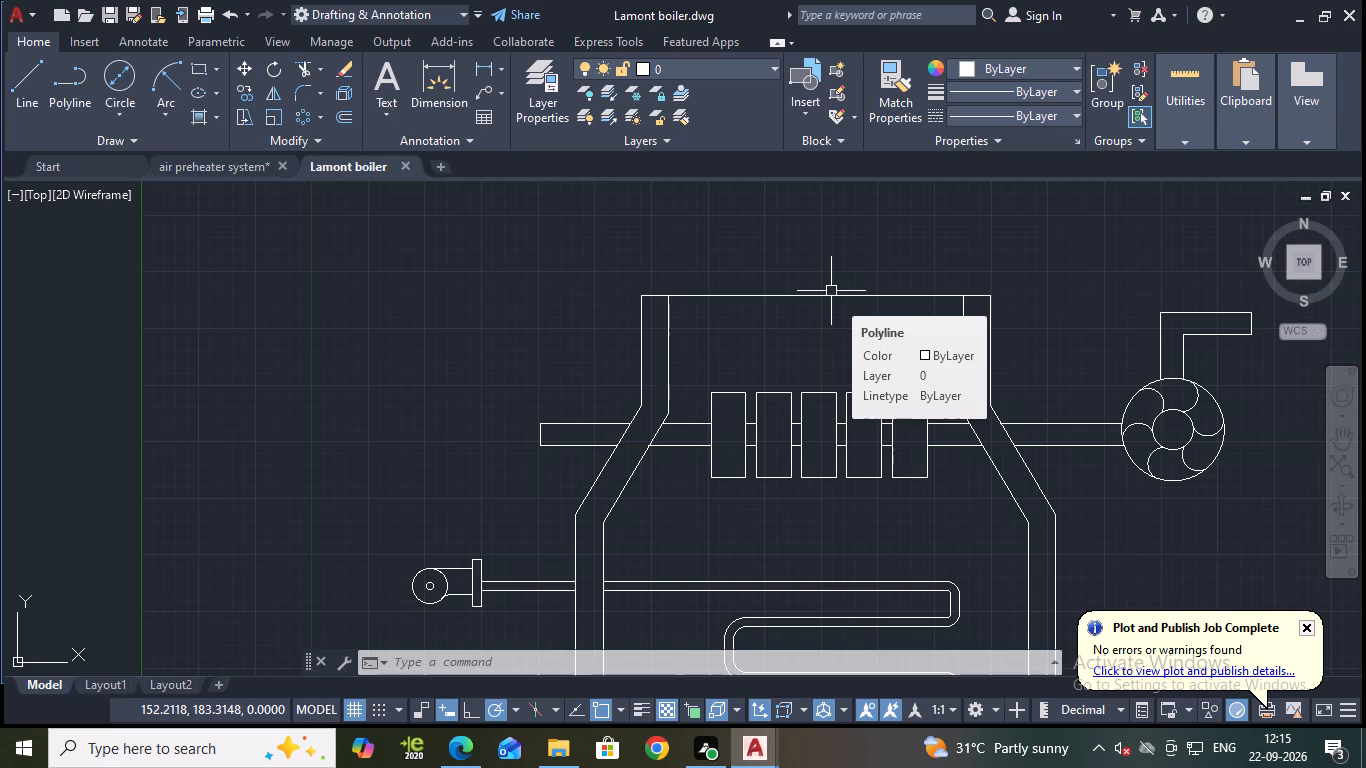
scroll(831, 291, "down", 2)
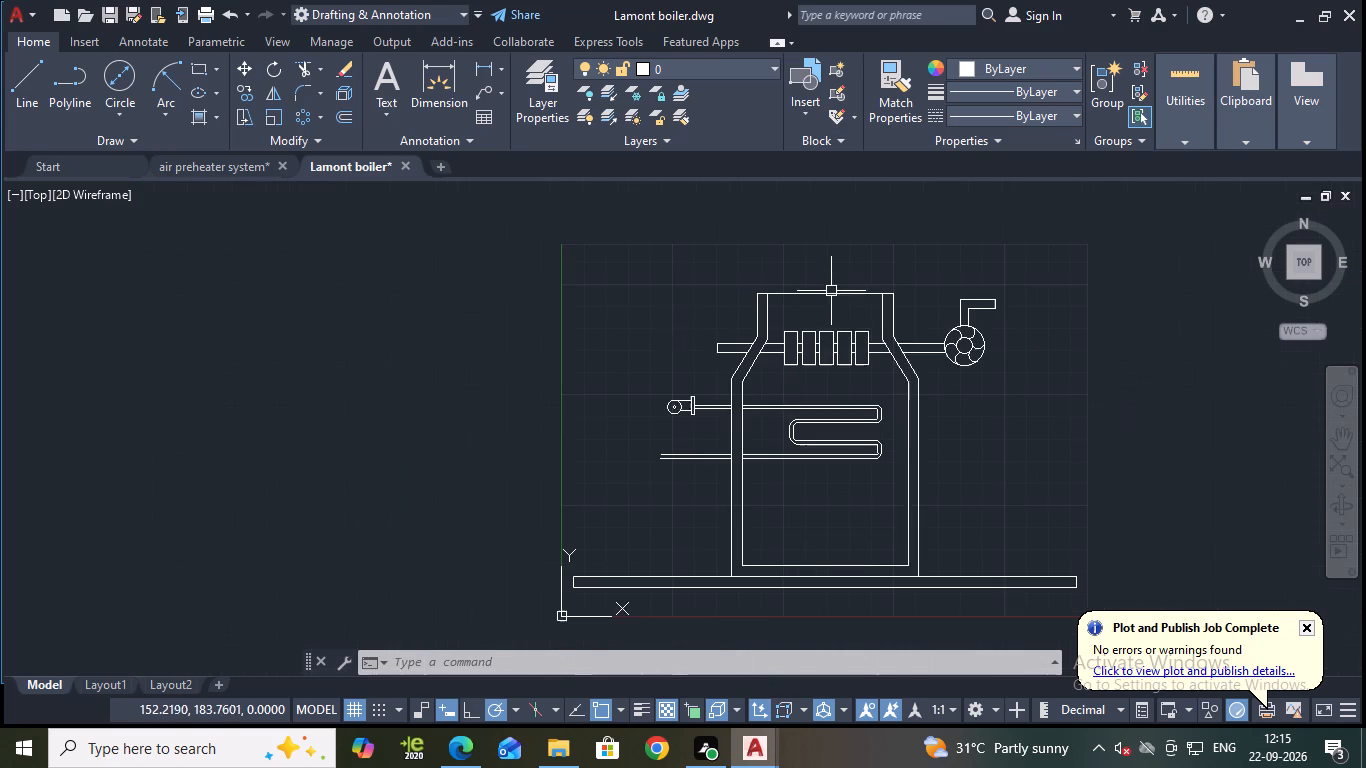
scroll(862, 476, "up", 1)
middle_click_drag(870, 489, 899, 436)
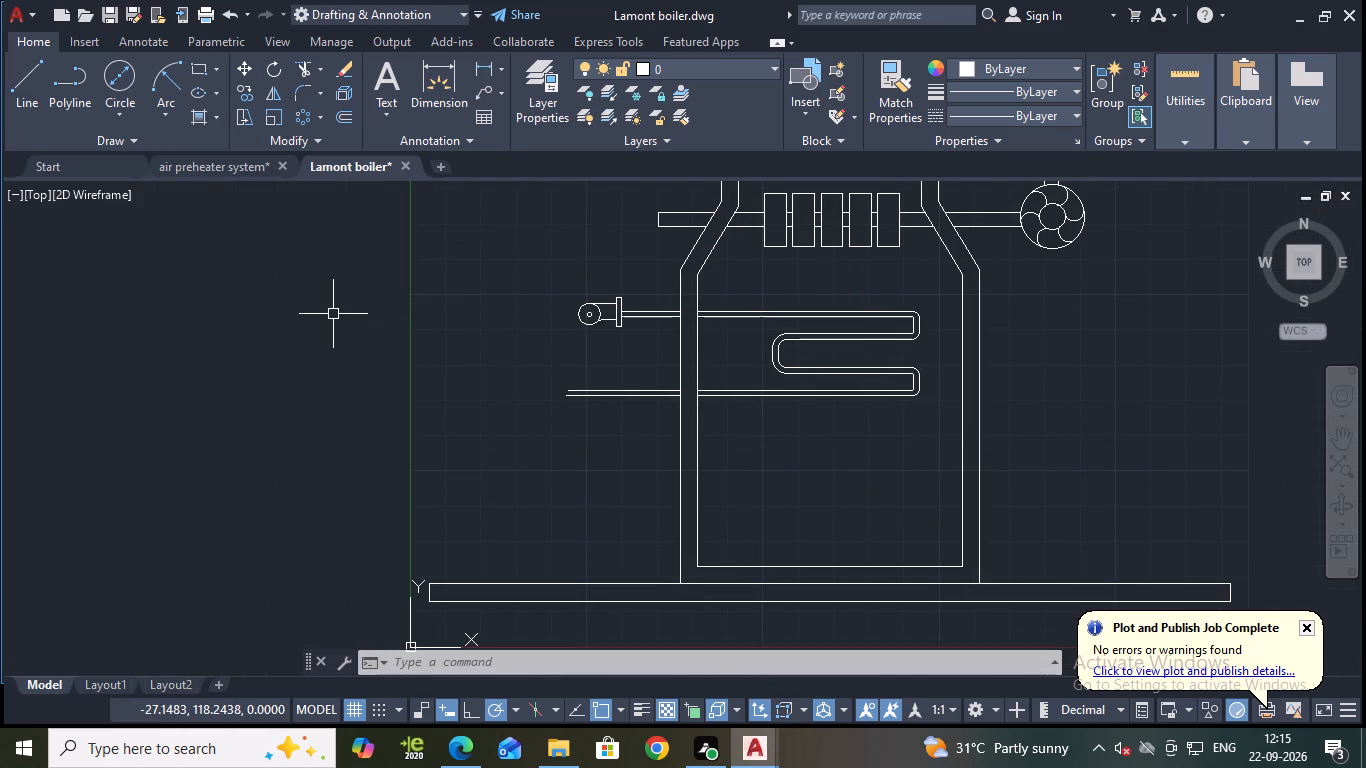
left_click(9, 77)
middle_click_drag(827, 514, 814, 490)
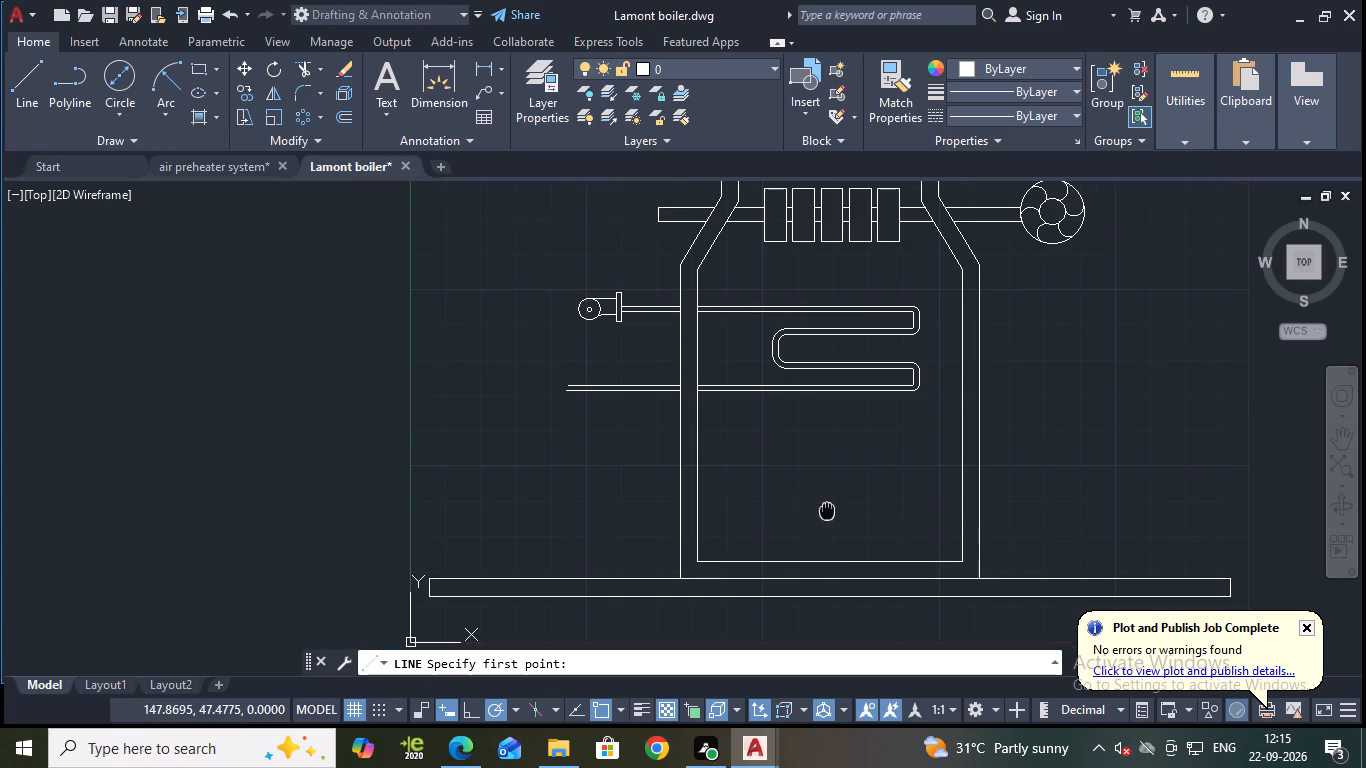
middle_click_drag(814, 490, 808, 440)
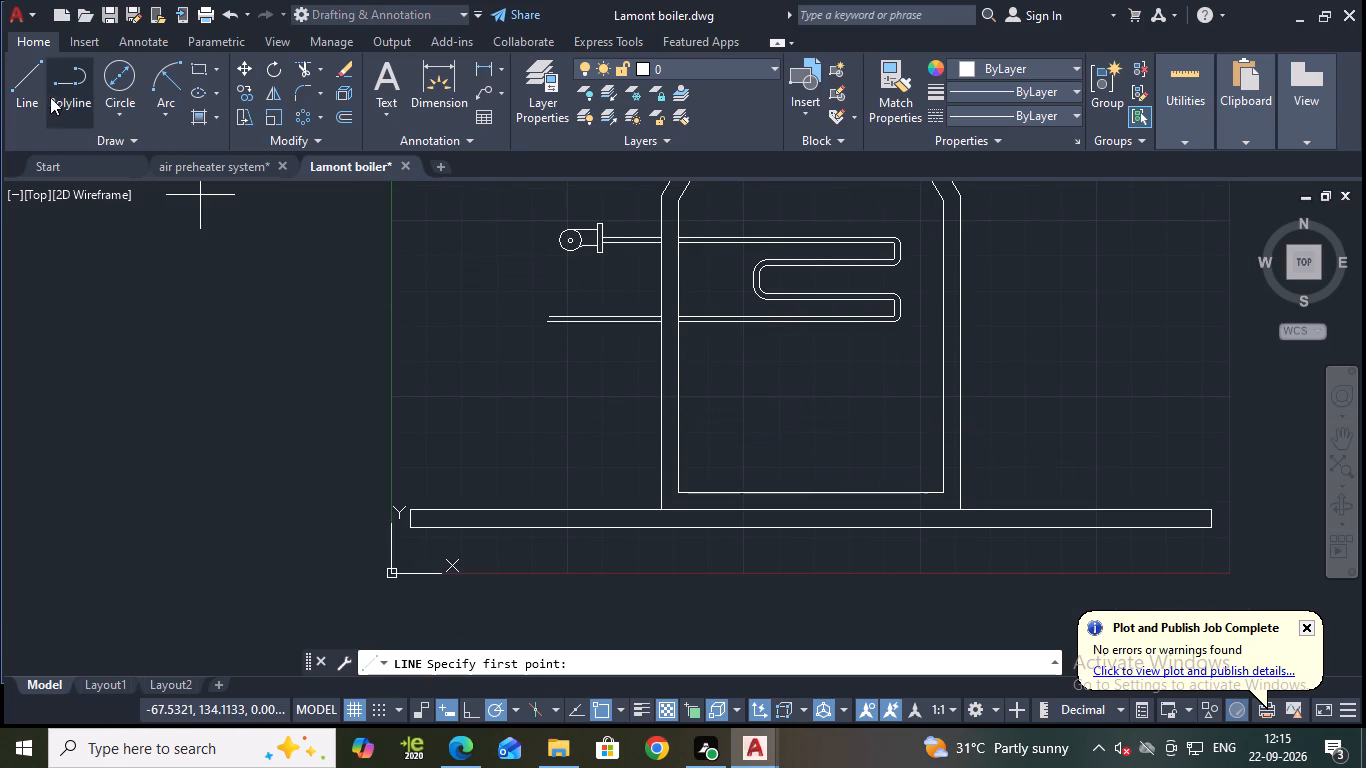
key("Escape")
Draw a rectangle about 79 by 18 units inside the boiler just above its floor and save the drawing.
left_click(201, 65)
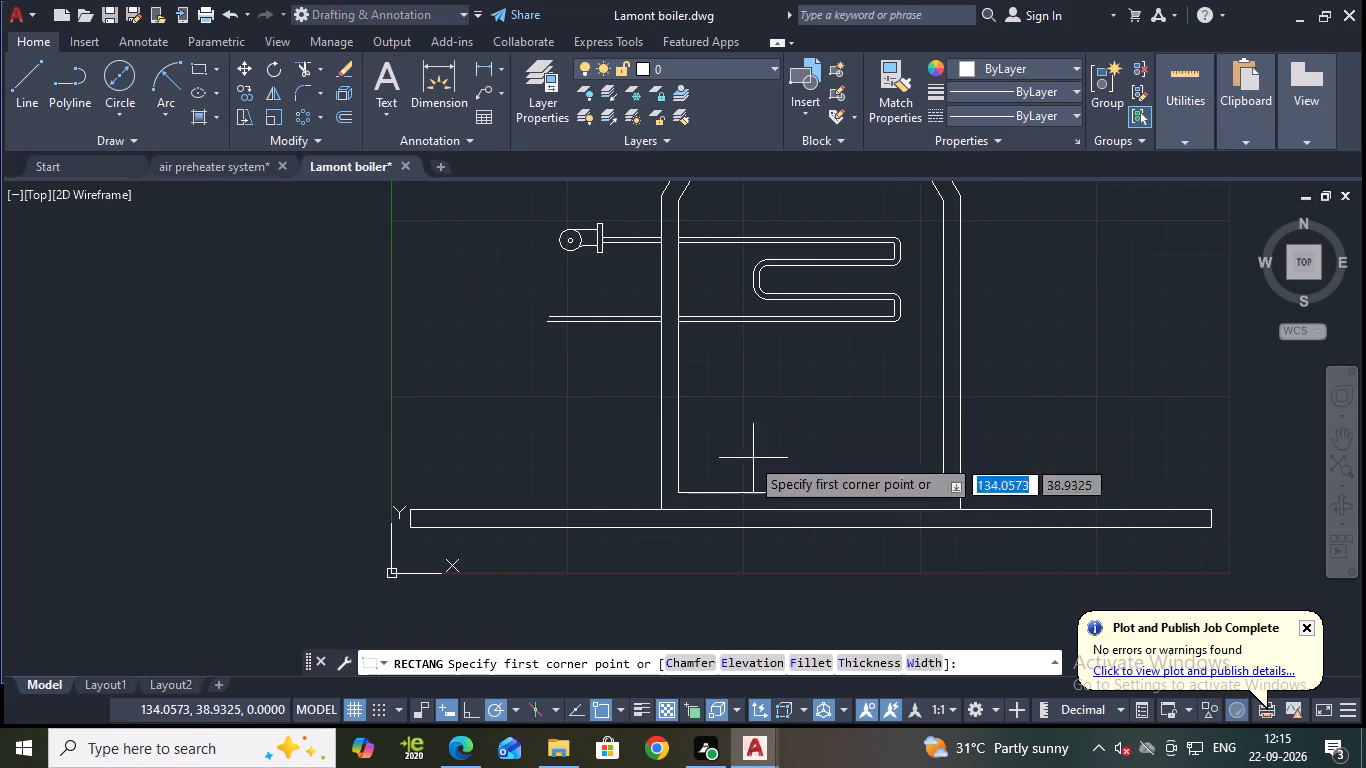
left_click(701, 420)
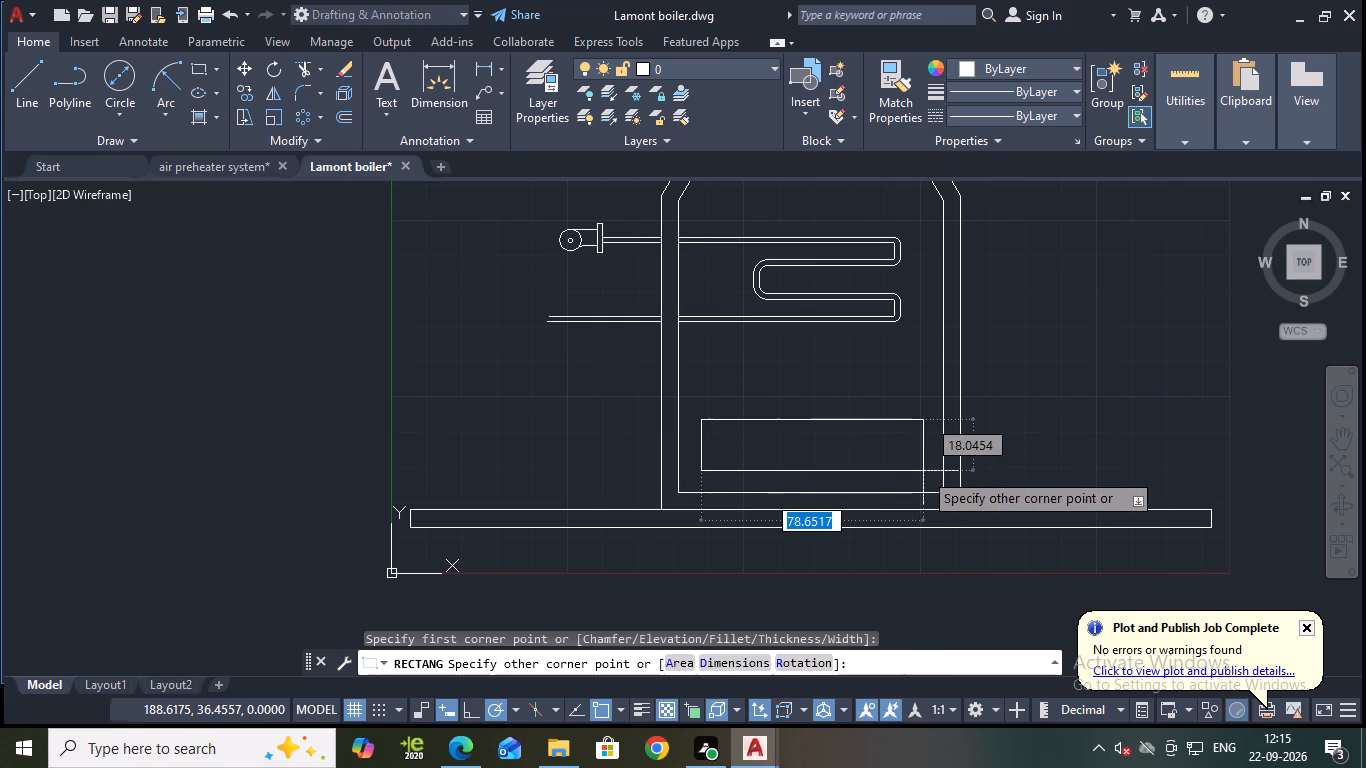
left_click(923, 471)
key("Escape")
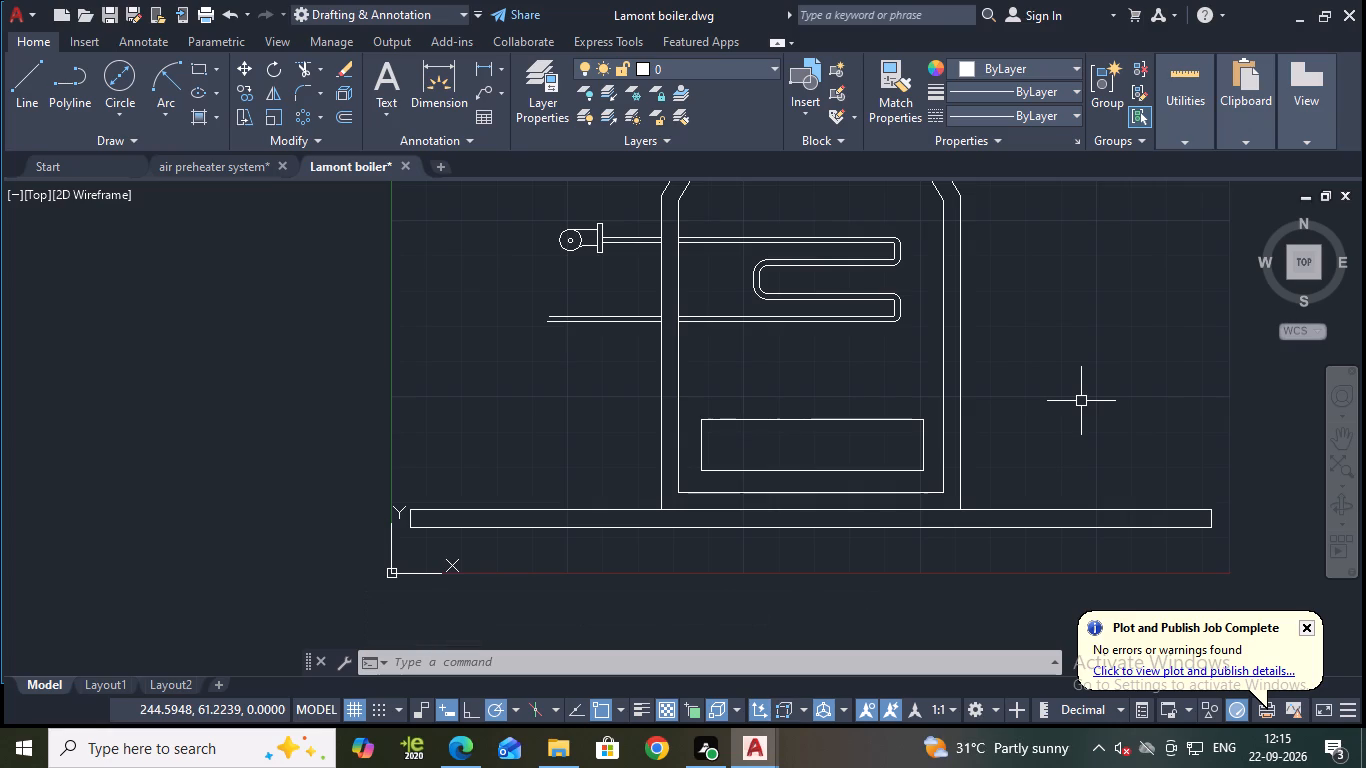
key("ctrl+s")
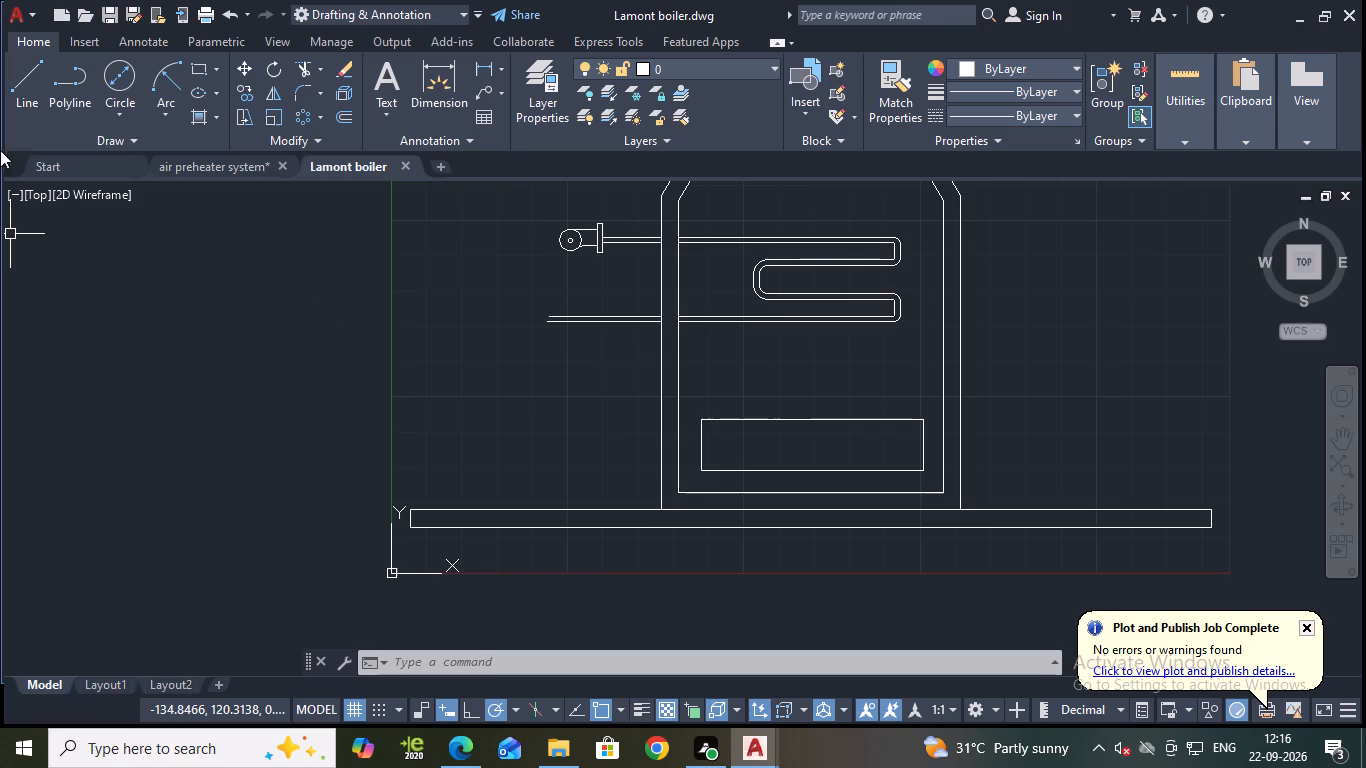
Draw a line from the floor rectangle's upper right corner up about 28 units, continuing left about 62 units.
left_click(17, 93)
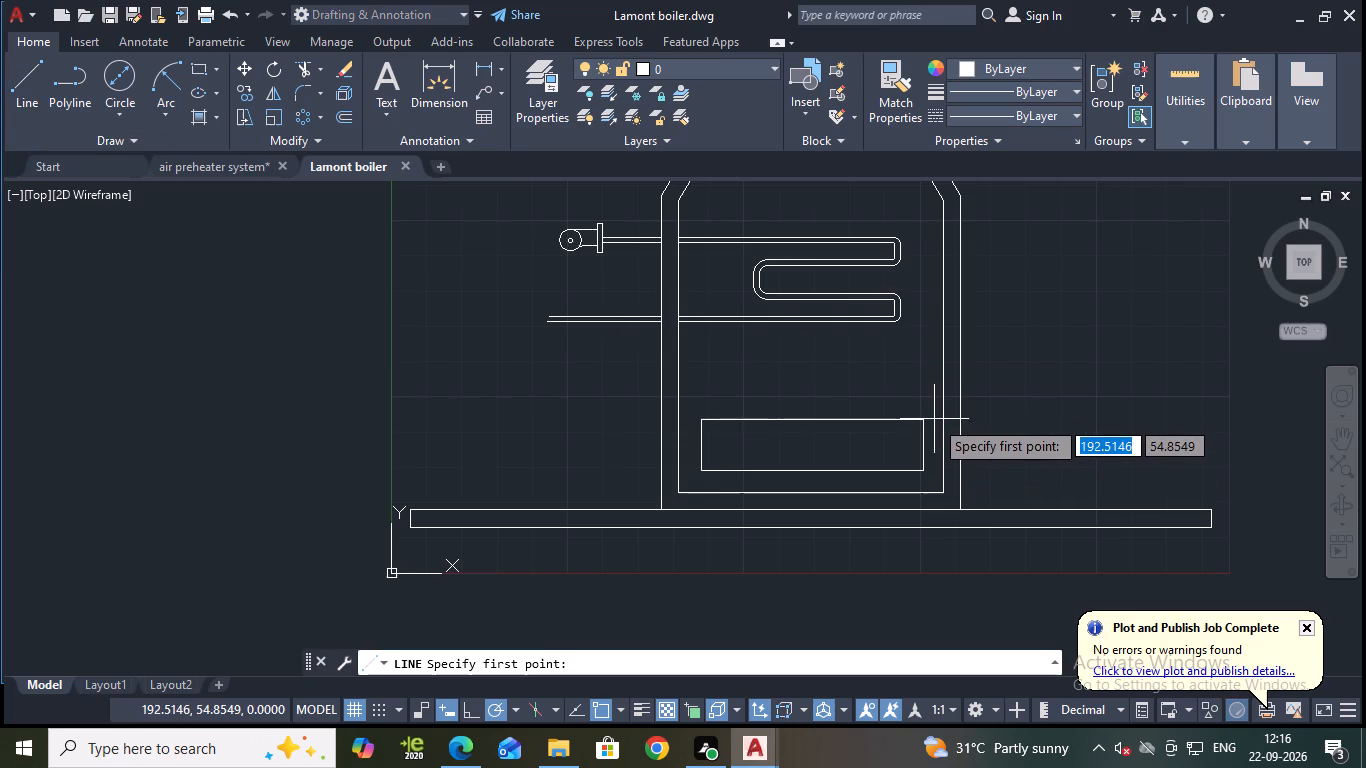
left_click(926, 421)
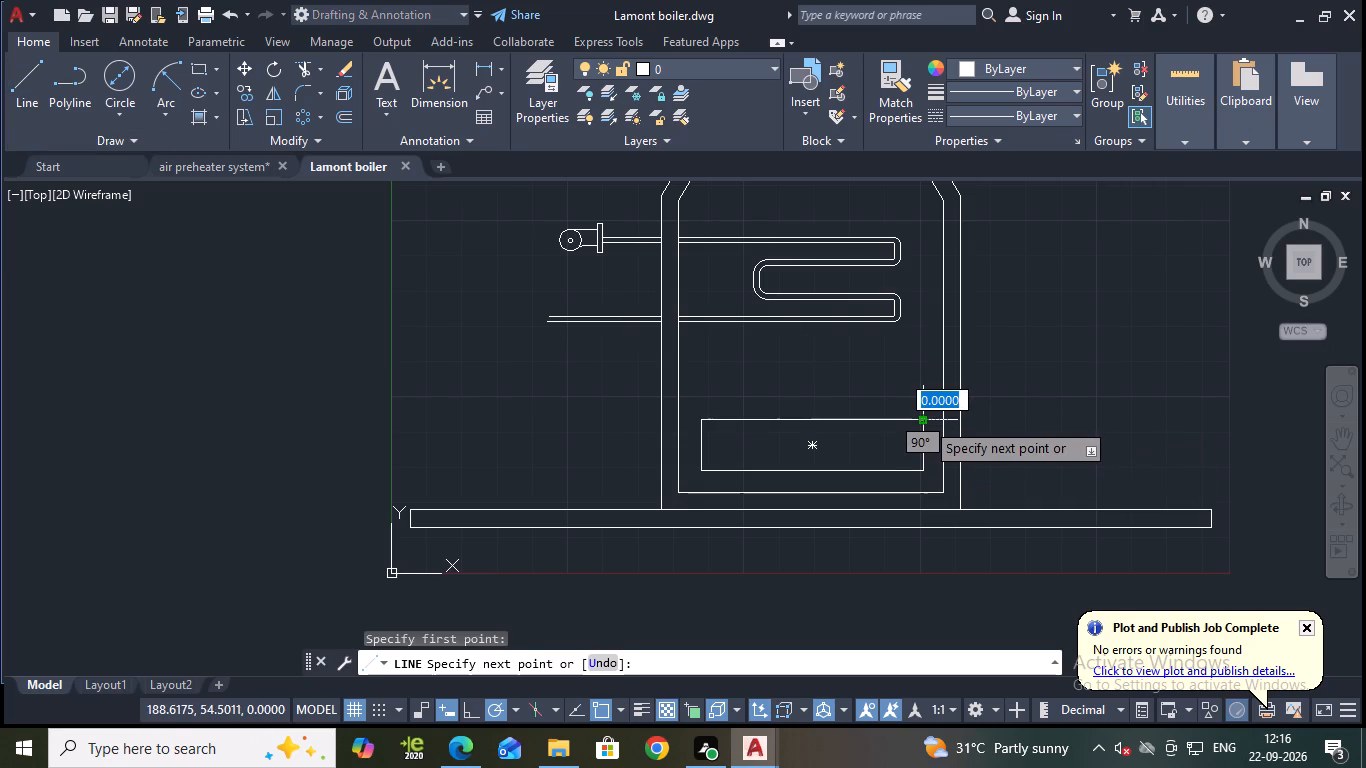
left_click(924, 339)
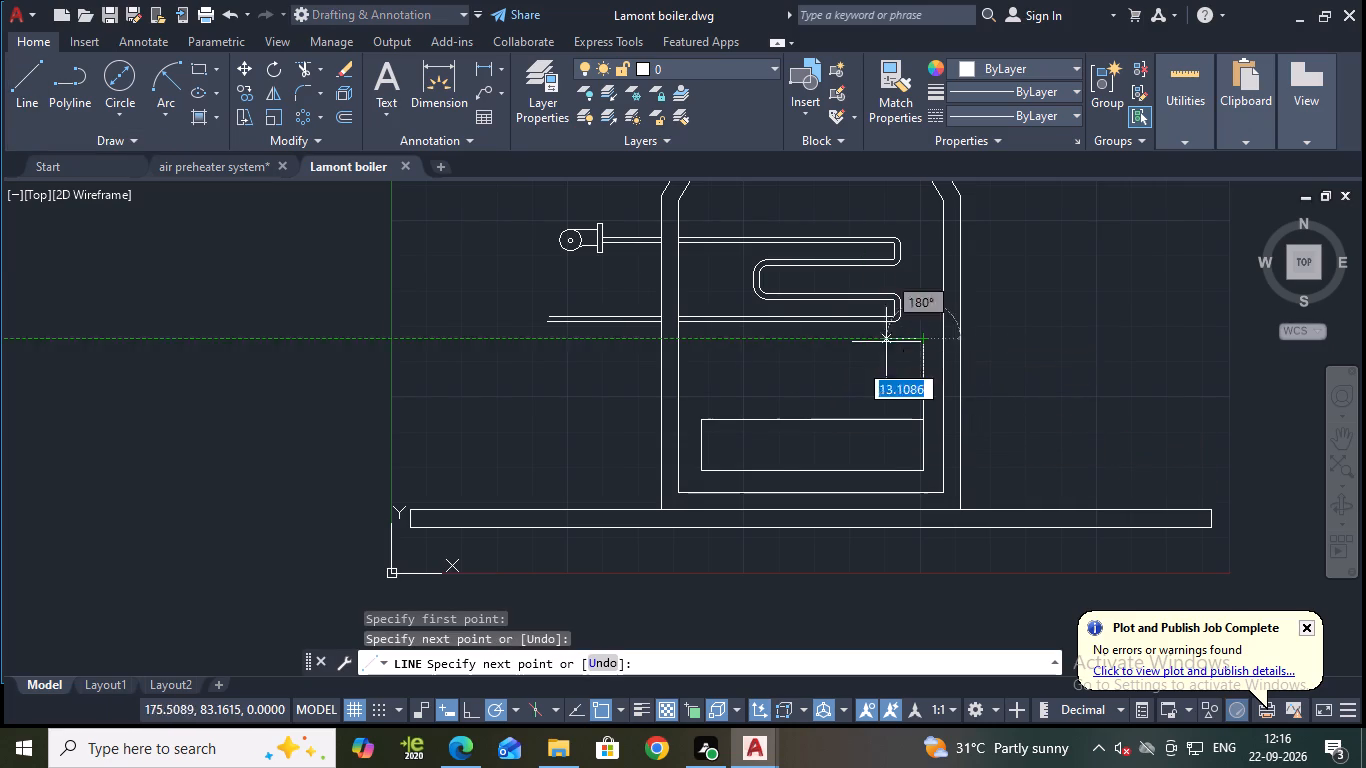
left_click(760, 342)
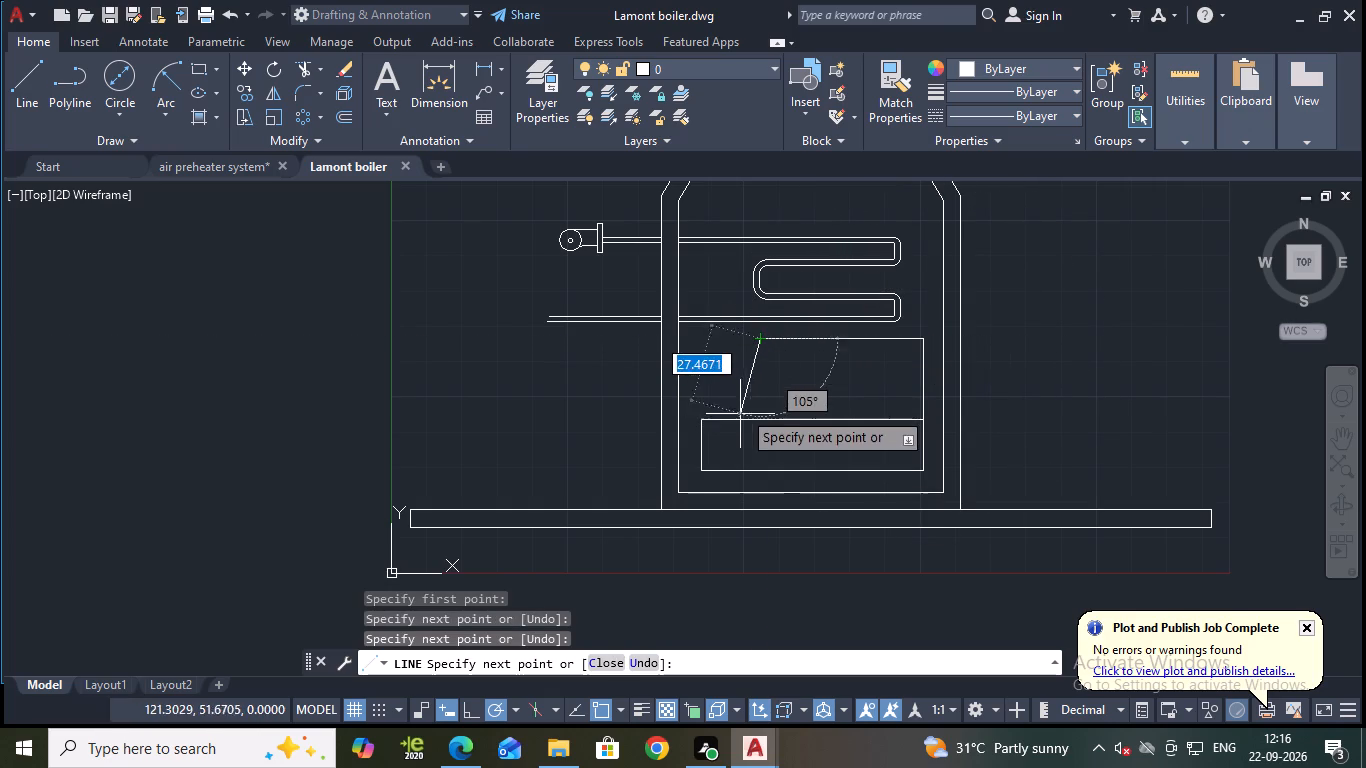
key("ctrl+z")
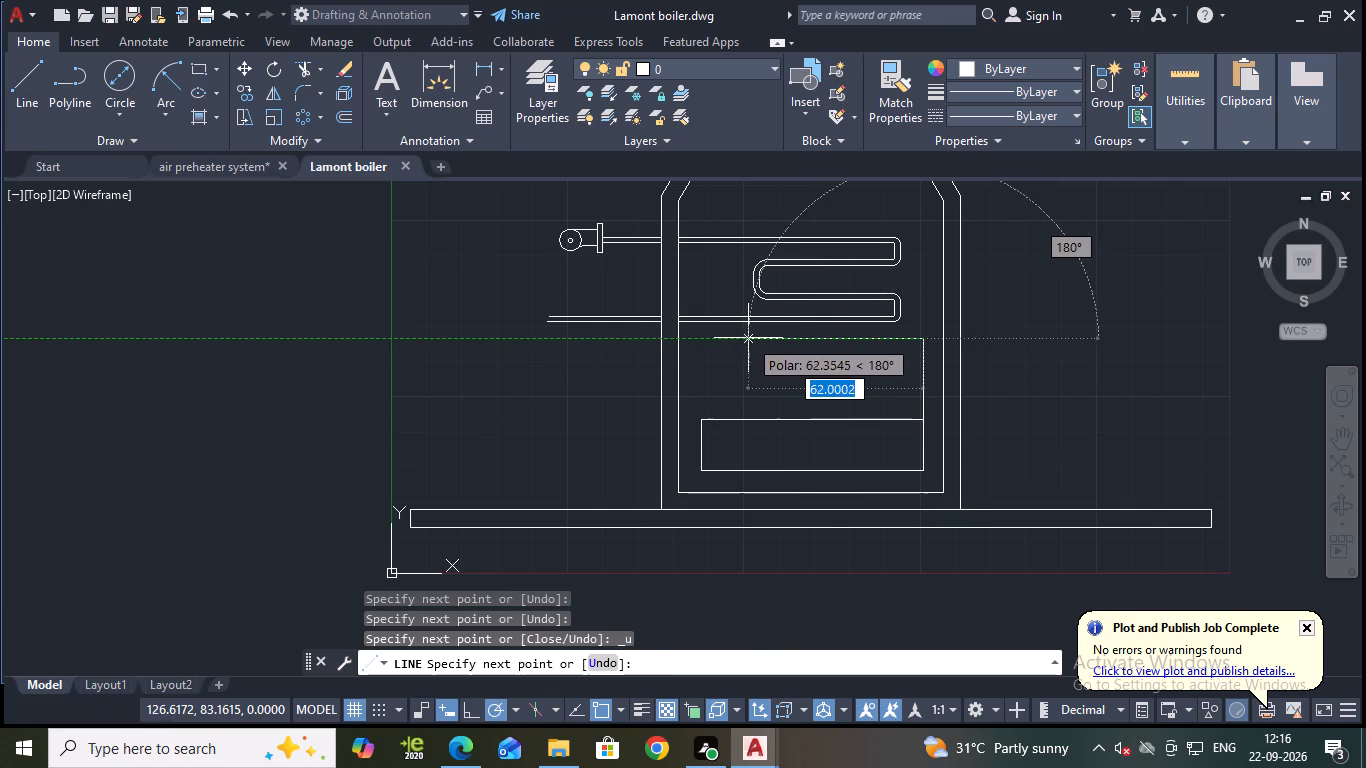
left_click(748, 338)
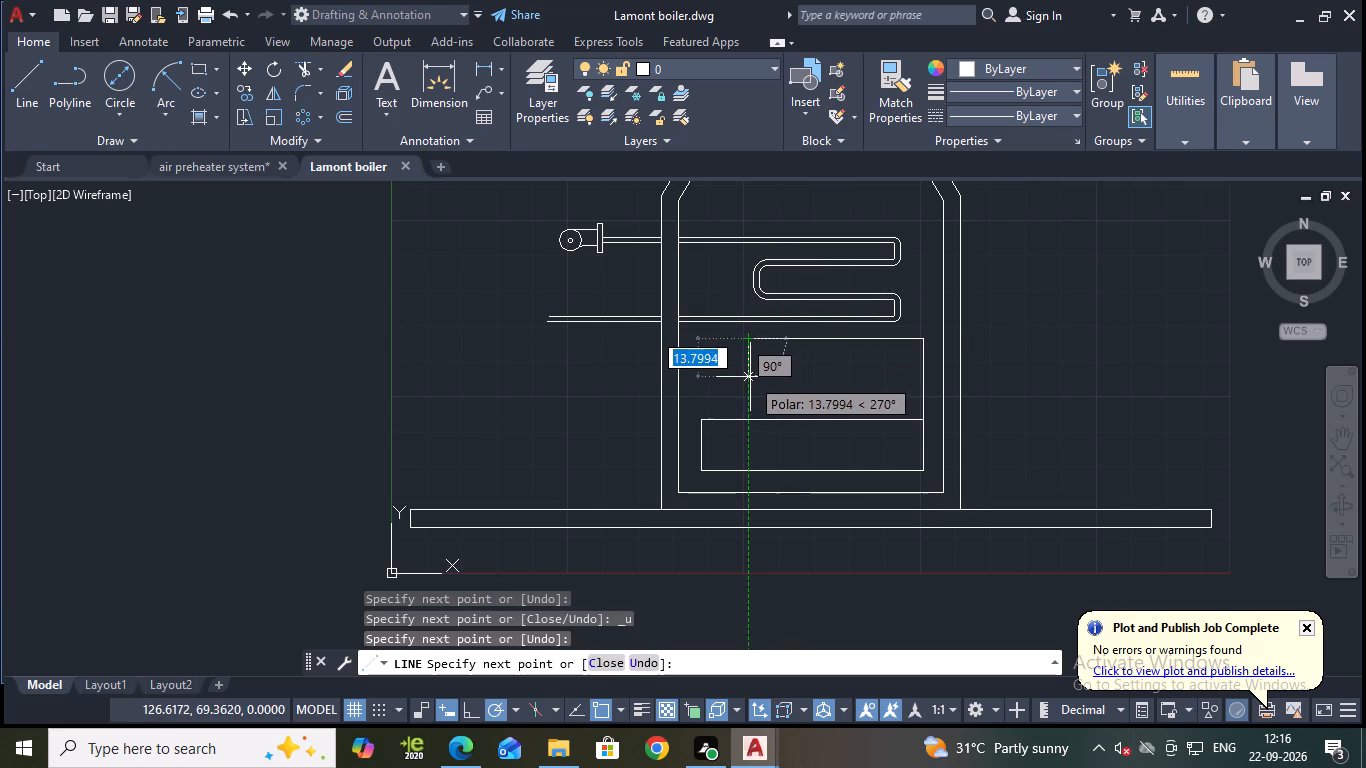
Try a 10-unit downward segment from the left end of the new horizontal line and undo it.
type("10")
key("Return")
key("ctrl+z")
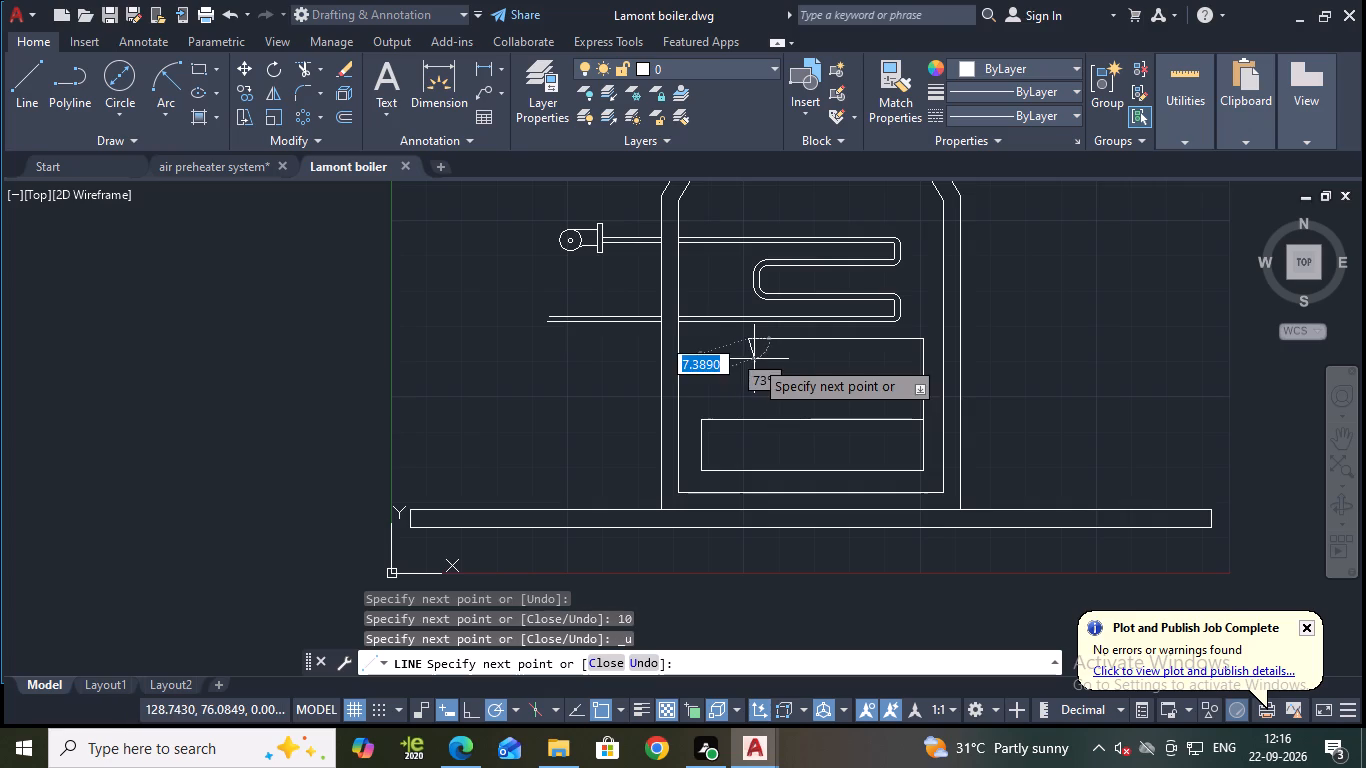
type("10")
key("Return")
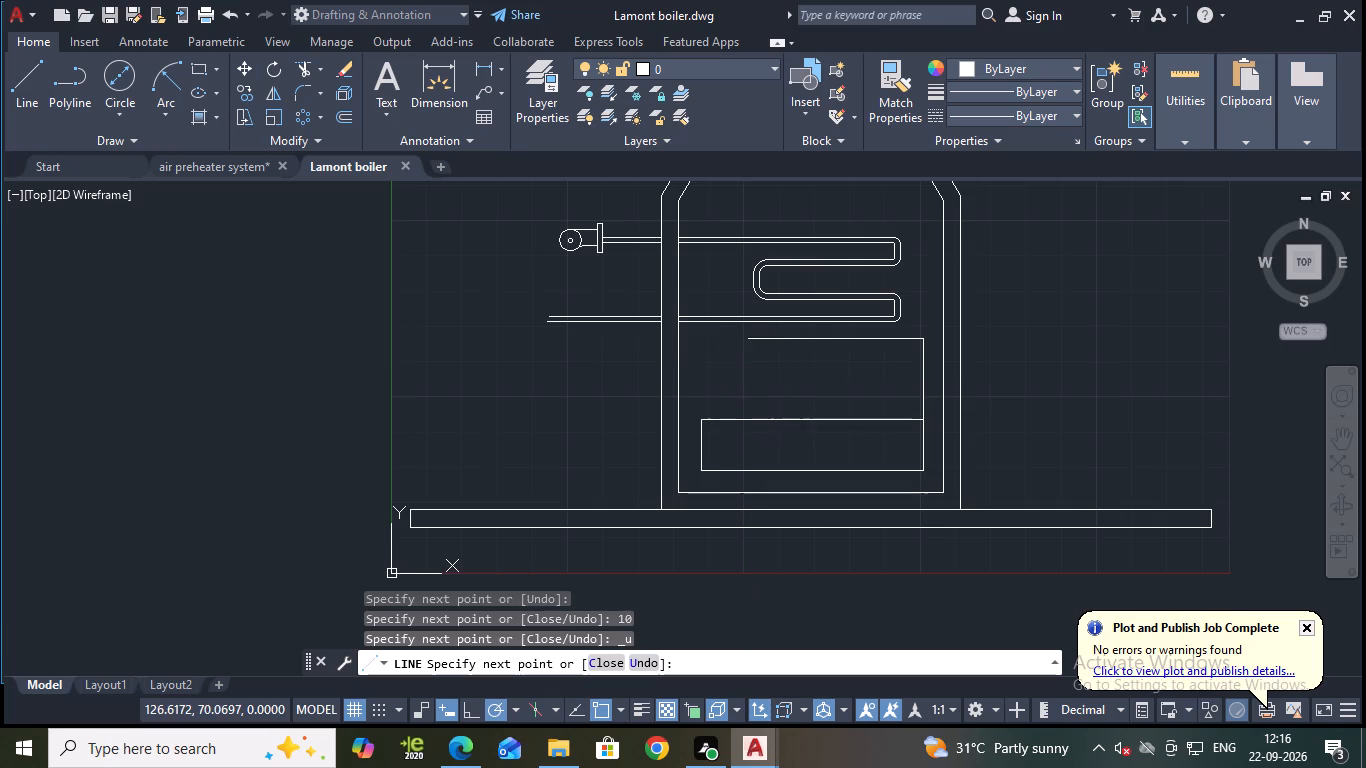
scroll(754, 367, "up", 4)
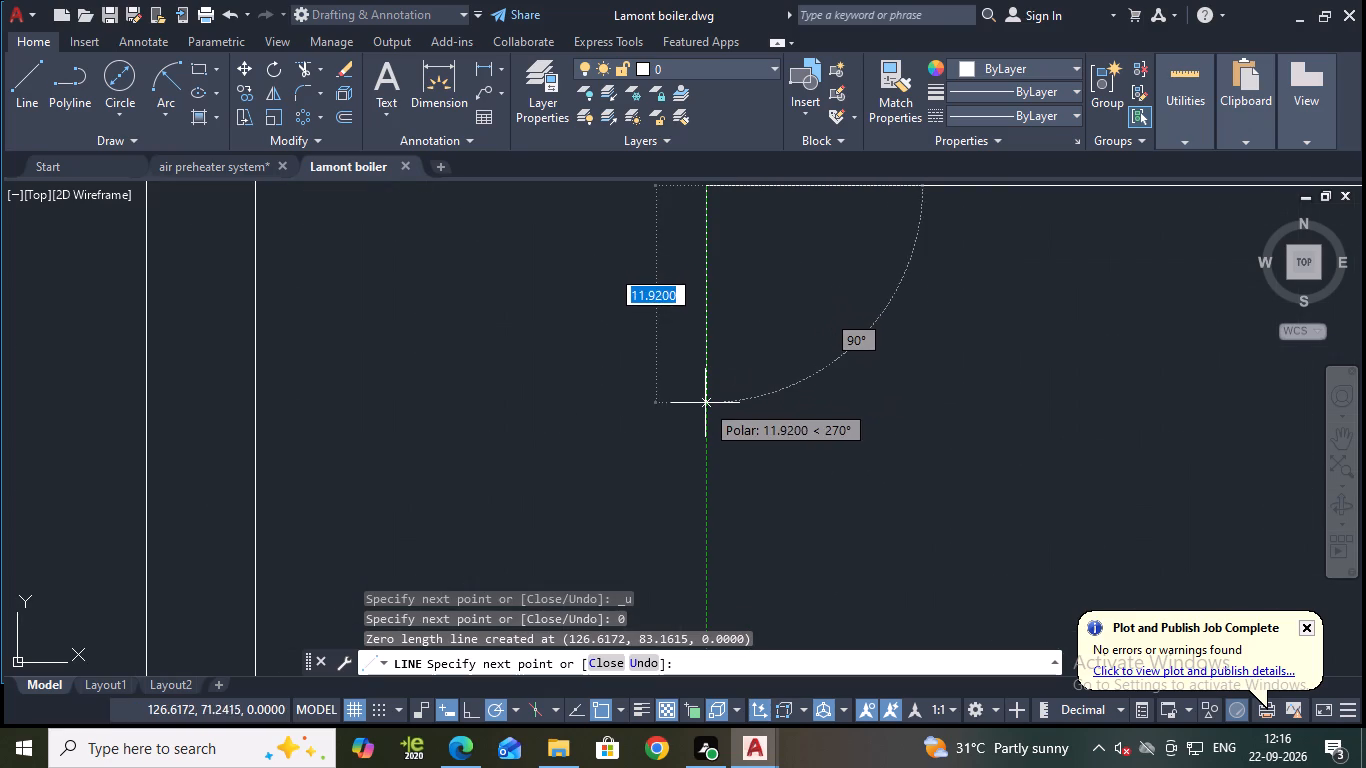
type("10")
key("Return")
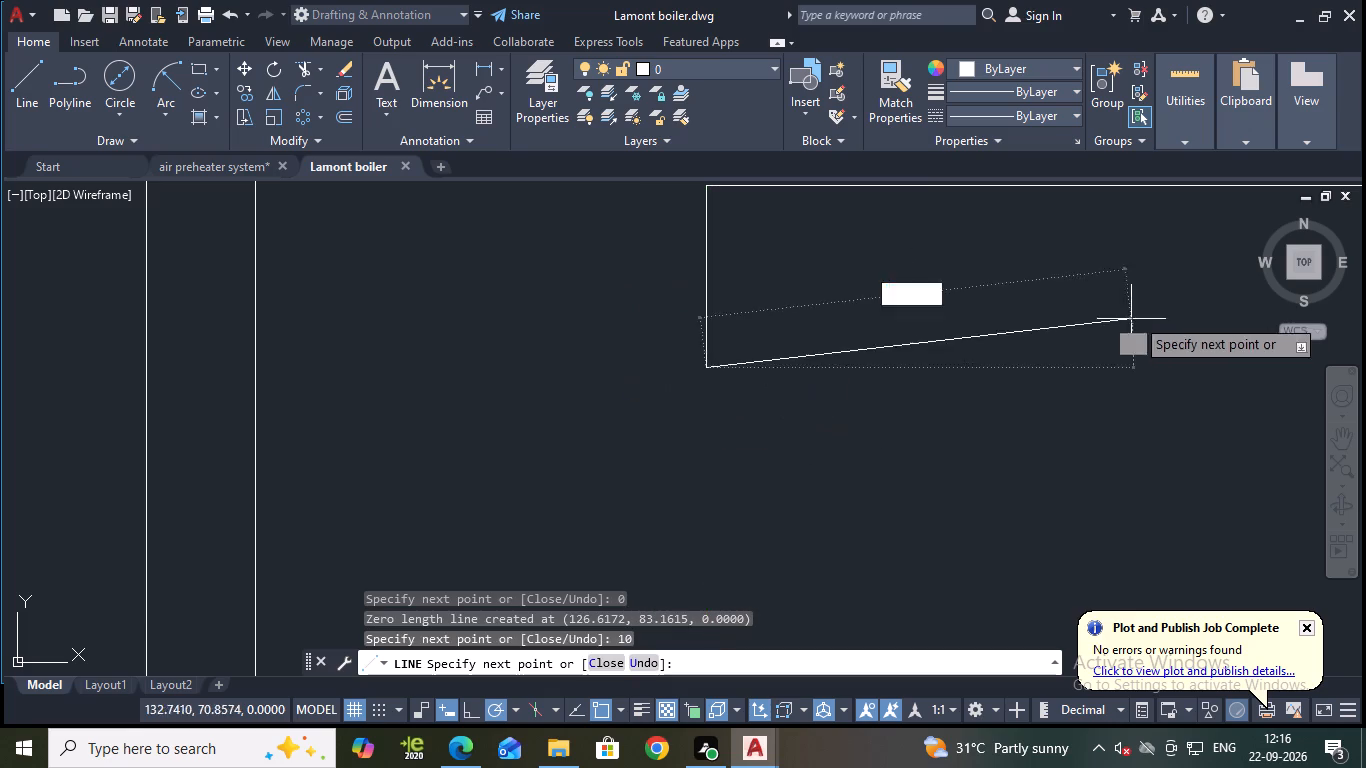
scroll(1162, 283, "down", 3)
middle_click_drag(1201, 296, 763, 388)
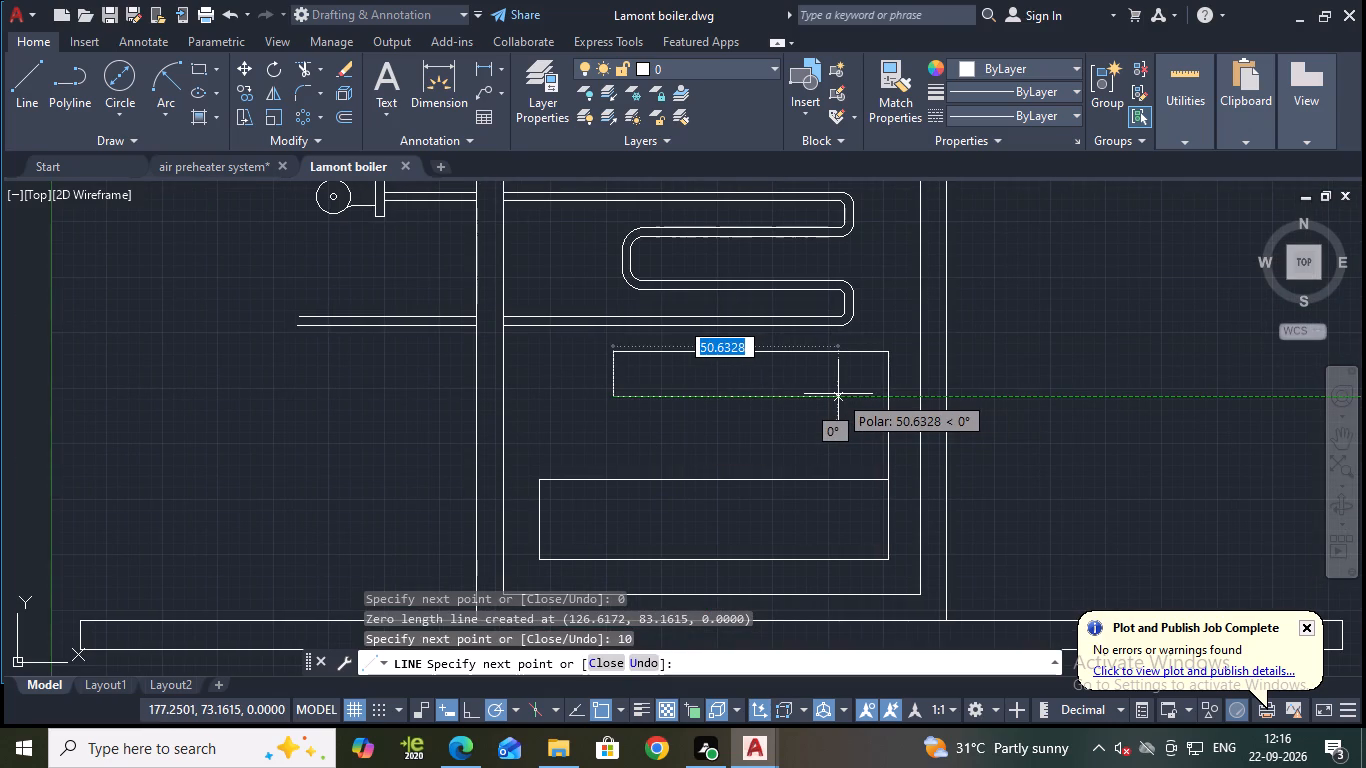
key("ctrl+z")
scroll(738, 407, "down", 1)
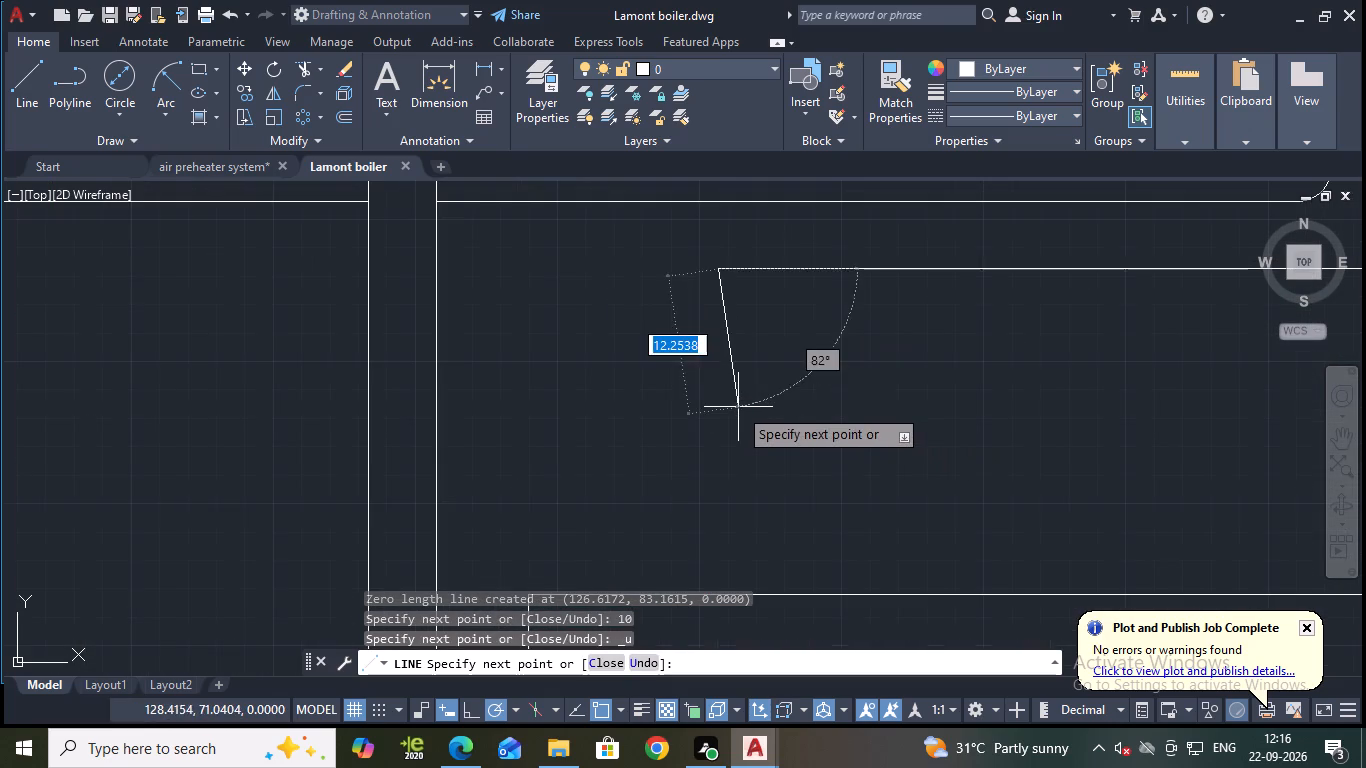
Continue the line as a serpentine above the rectangle, alternating four 5-unit drops with three horizontal runs about 53 units long.
key("5")
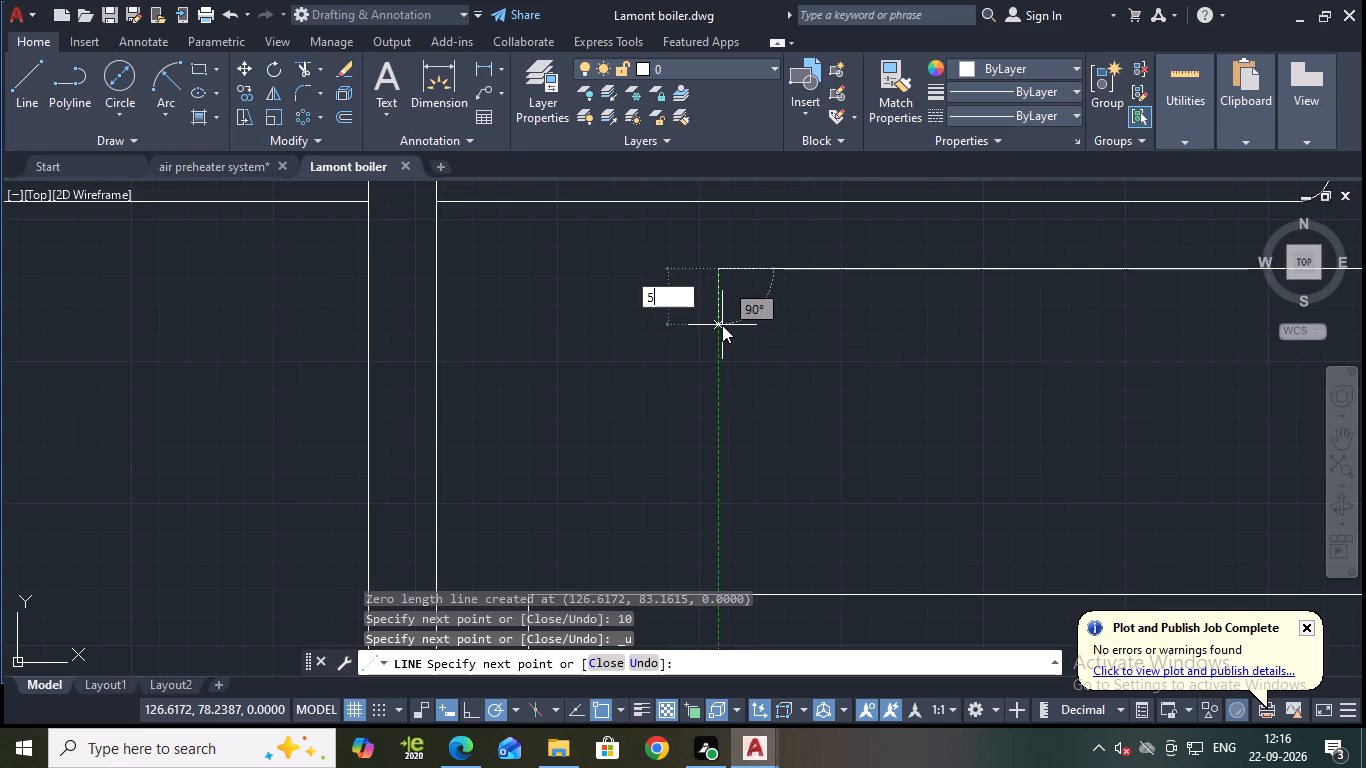
key("Return")
middle_click_drag(1255, 327, 1035, 414)
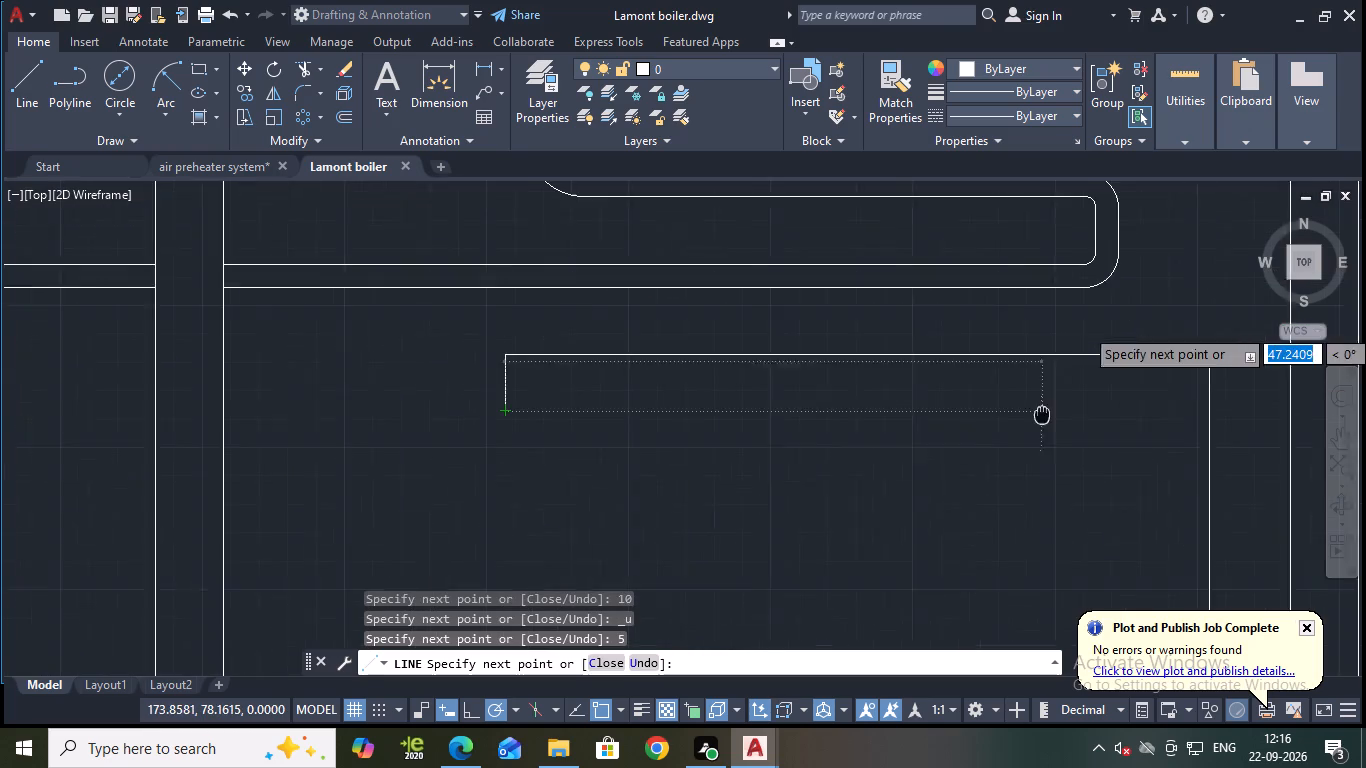
scroll(1035, 415, "down", 2)
left_click(1062, 412)
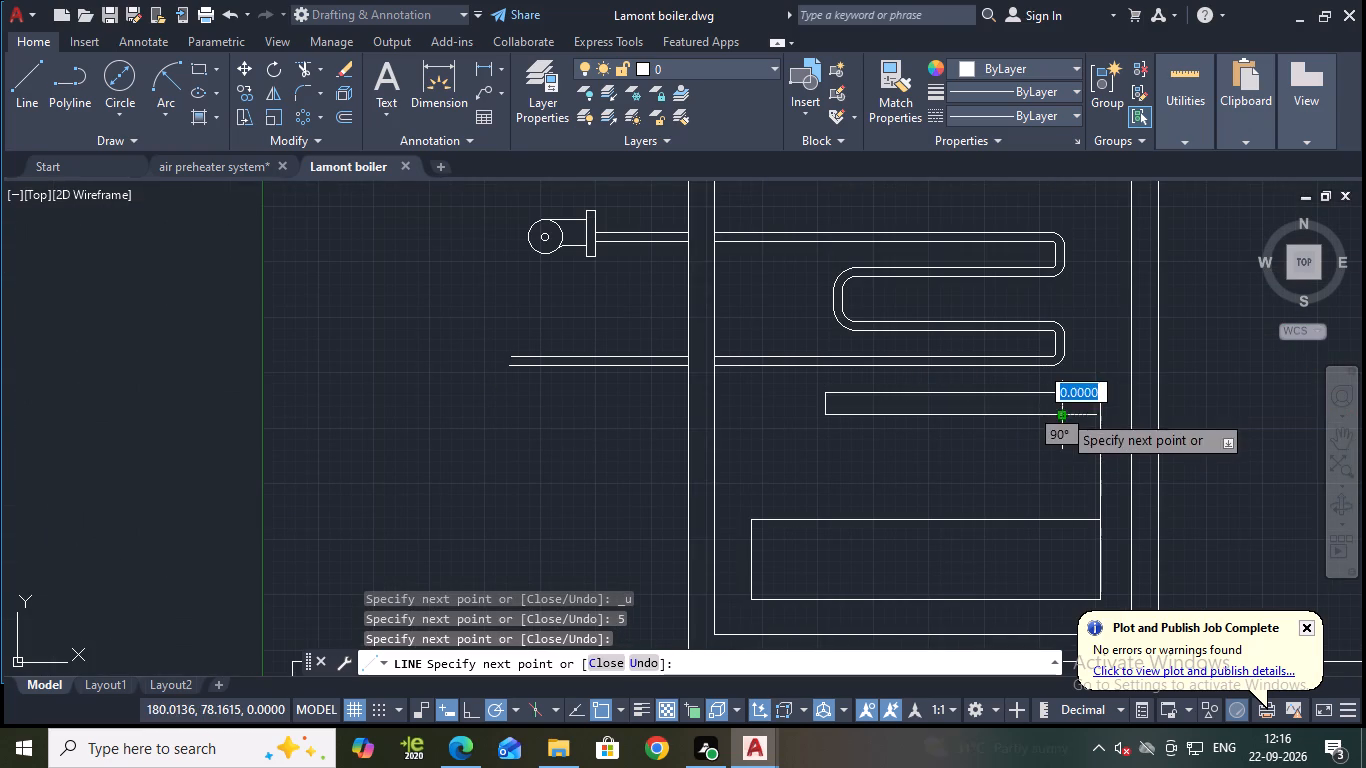
key("5")
key("Return")
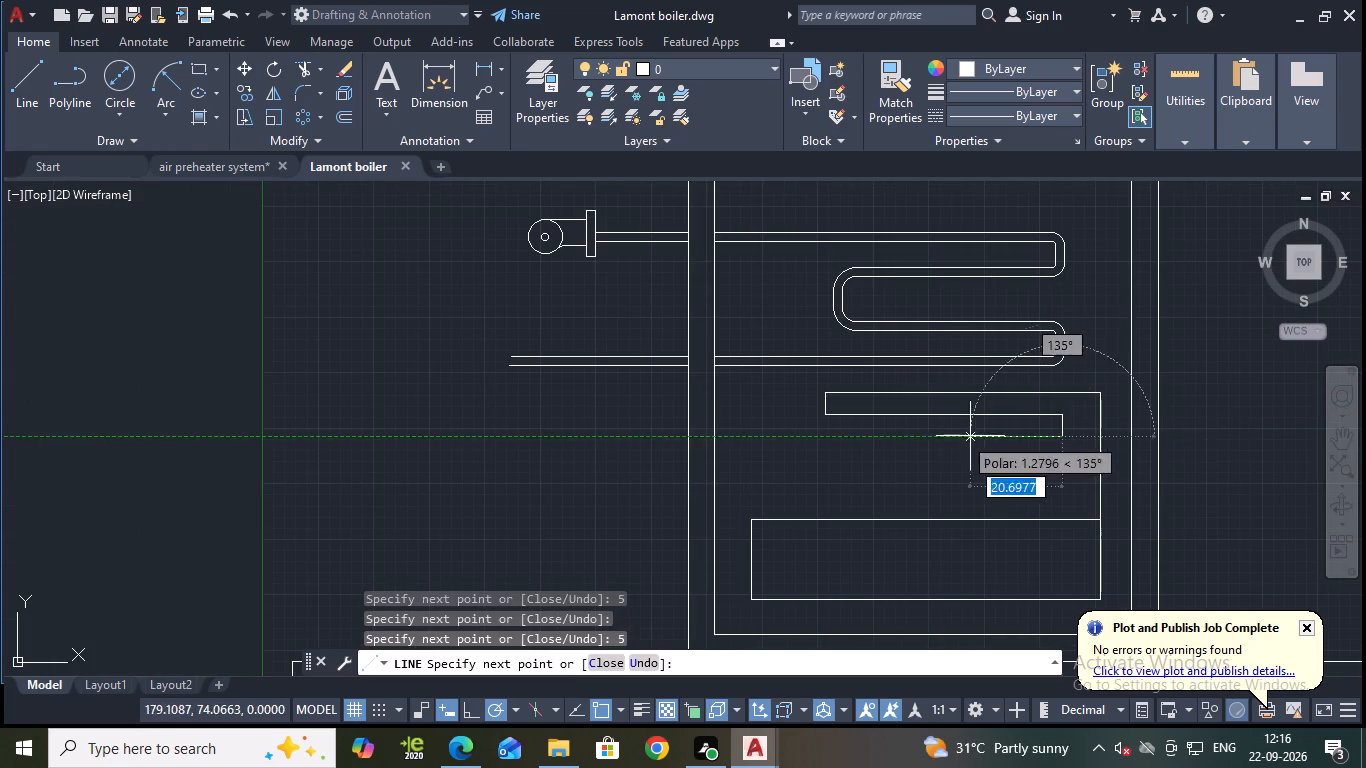
left_click(827, 438)
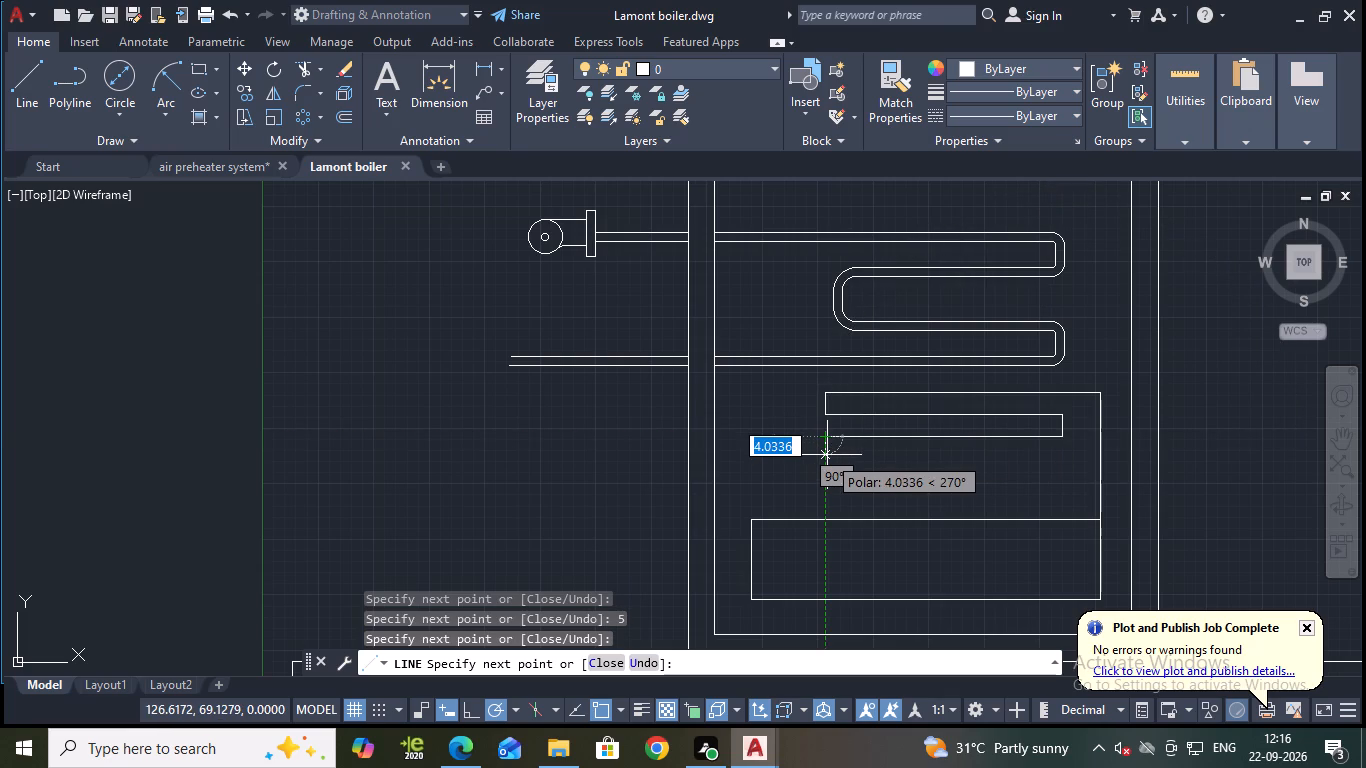
key("5")
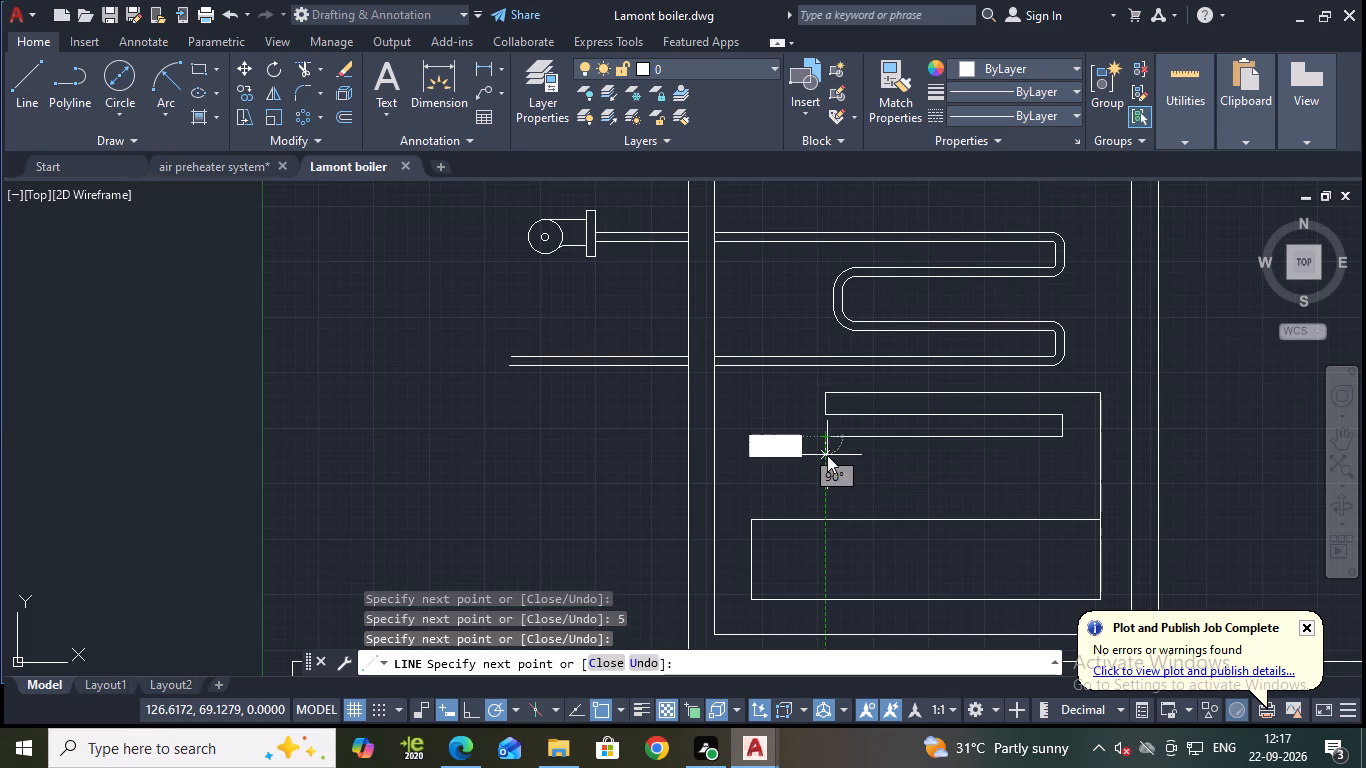
key("Return")
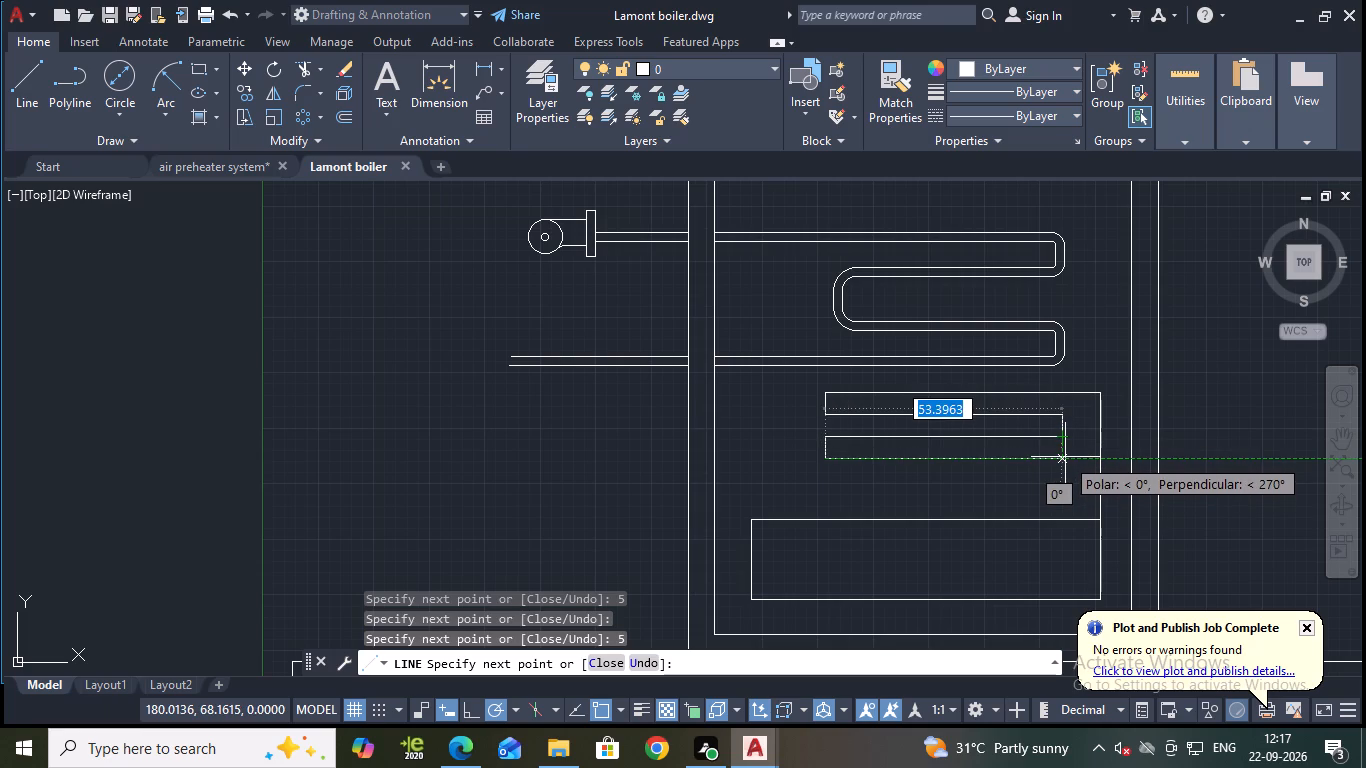
left_click(1063, 457)
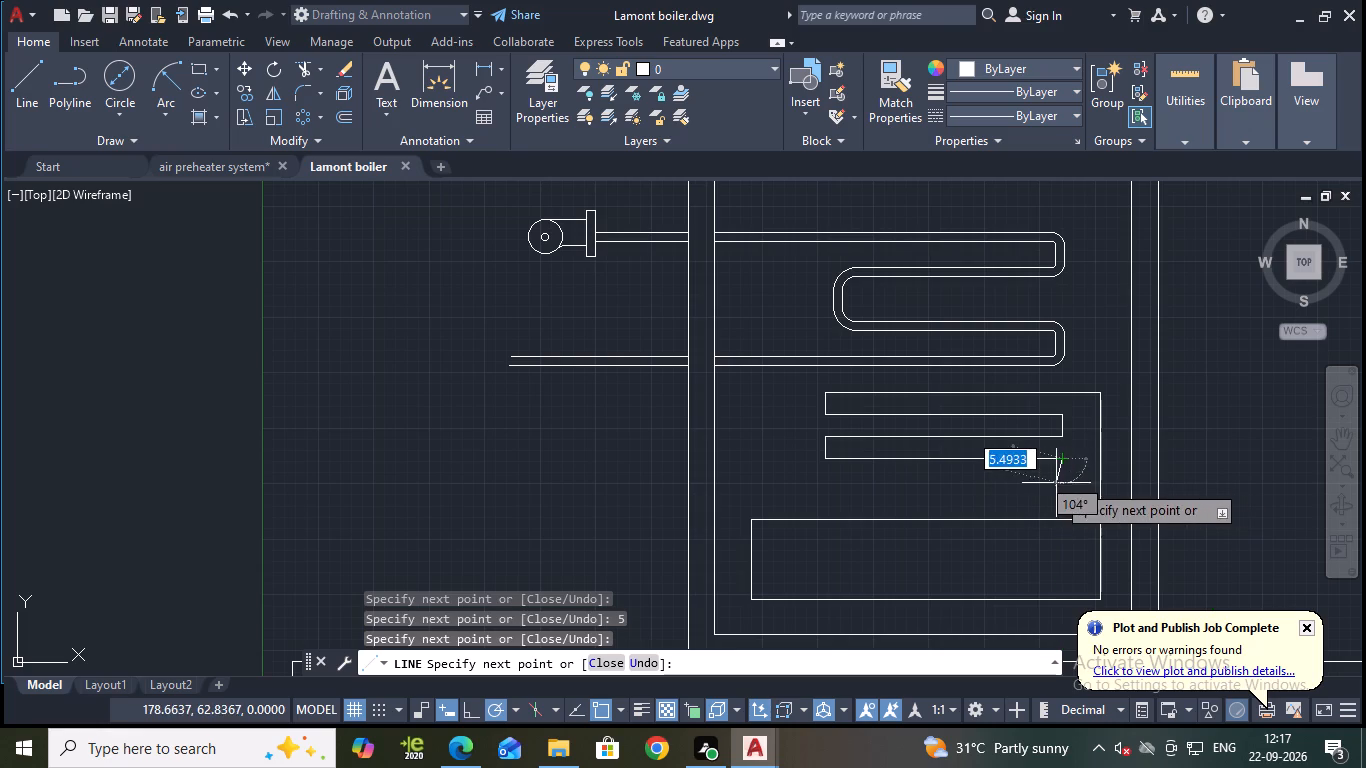
key("5")
key("Return")
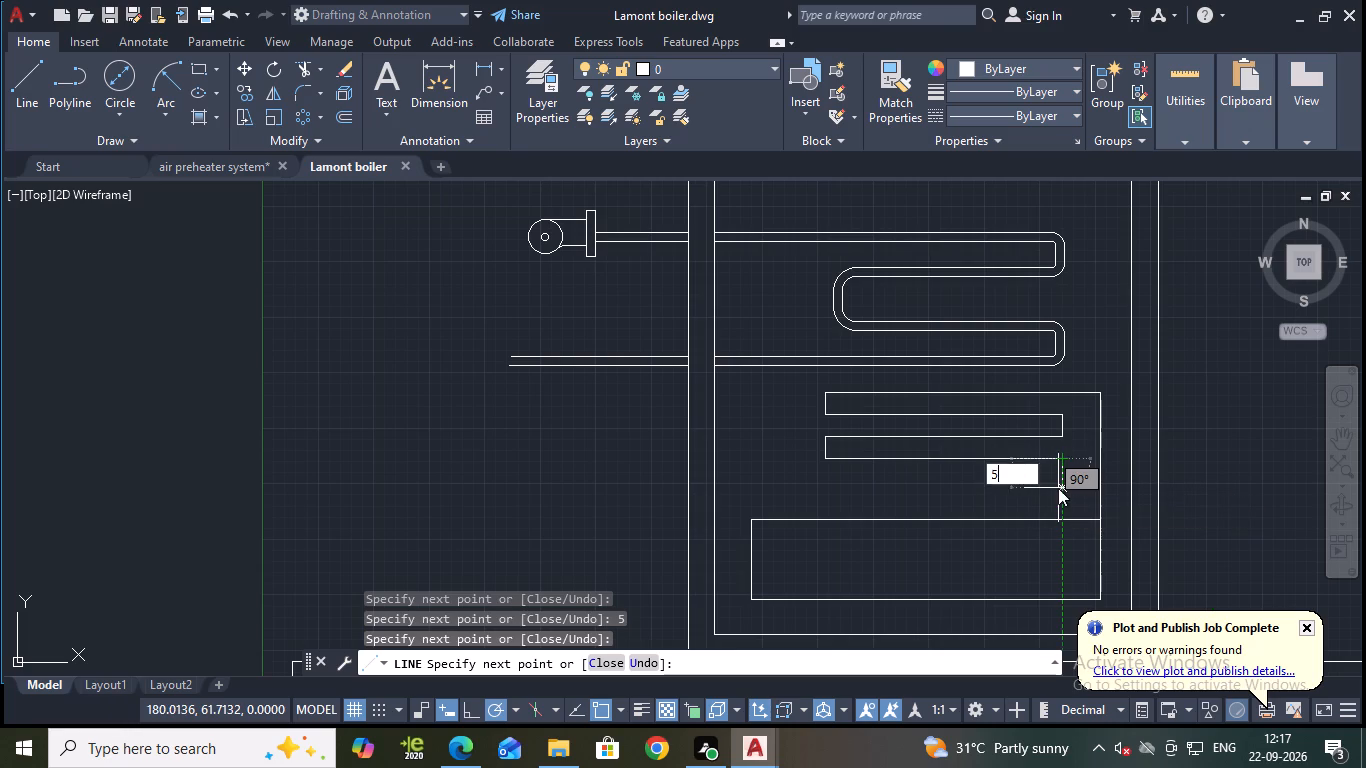
Finish the serpentine with runs about 72 units left, 20 units up, and 52 units left out through the boiler wall.
left_click(743, 486)
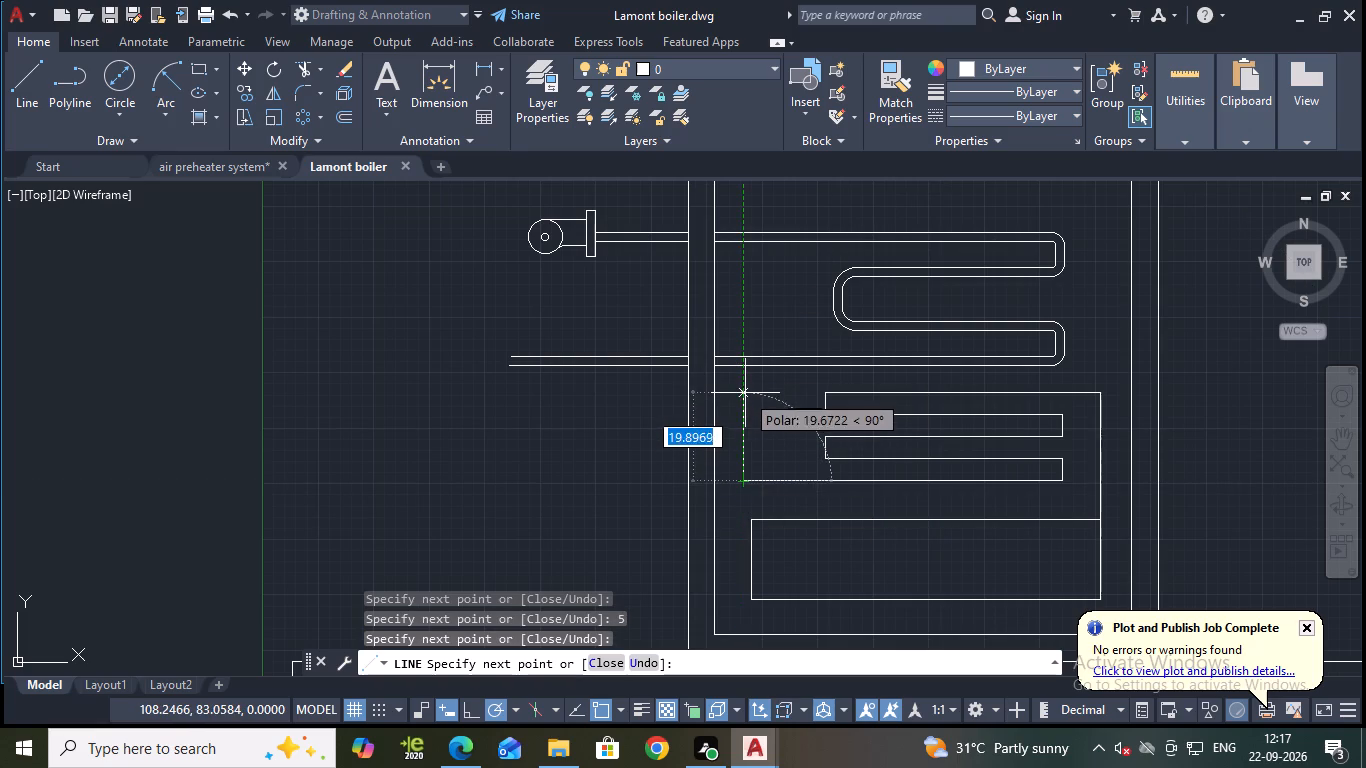
left_click(745, 393)
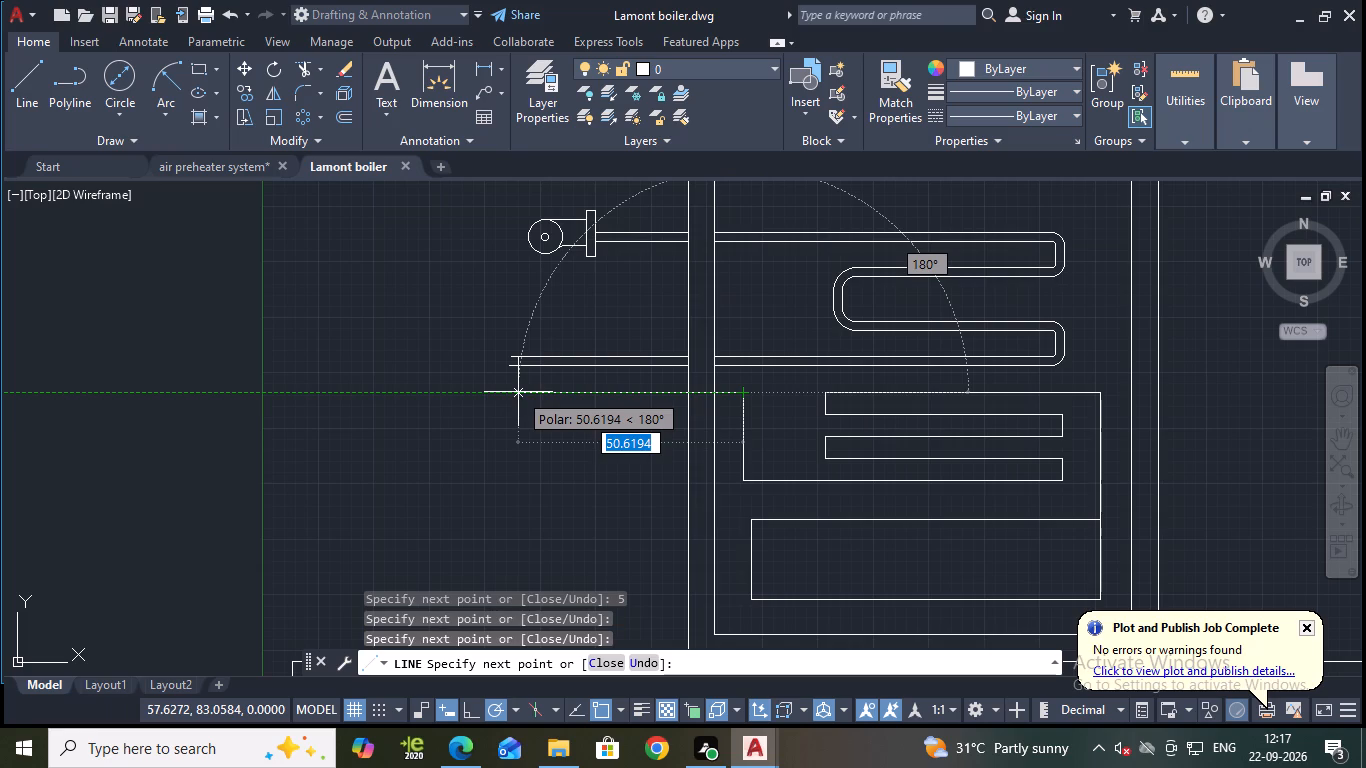
left_click(513, 390)
key("Escape")
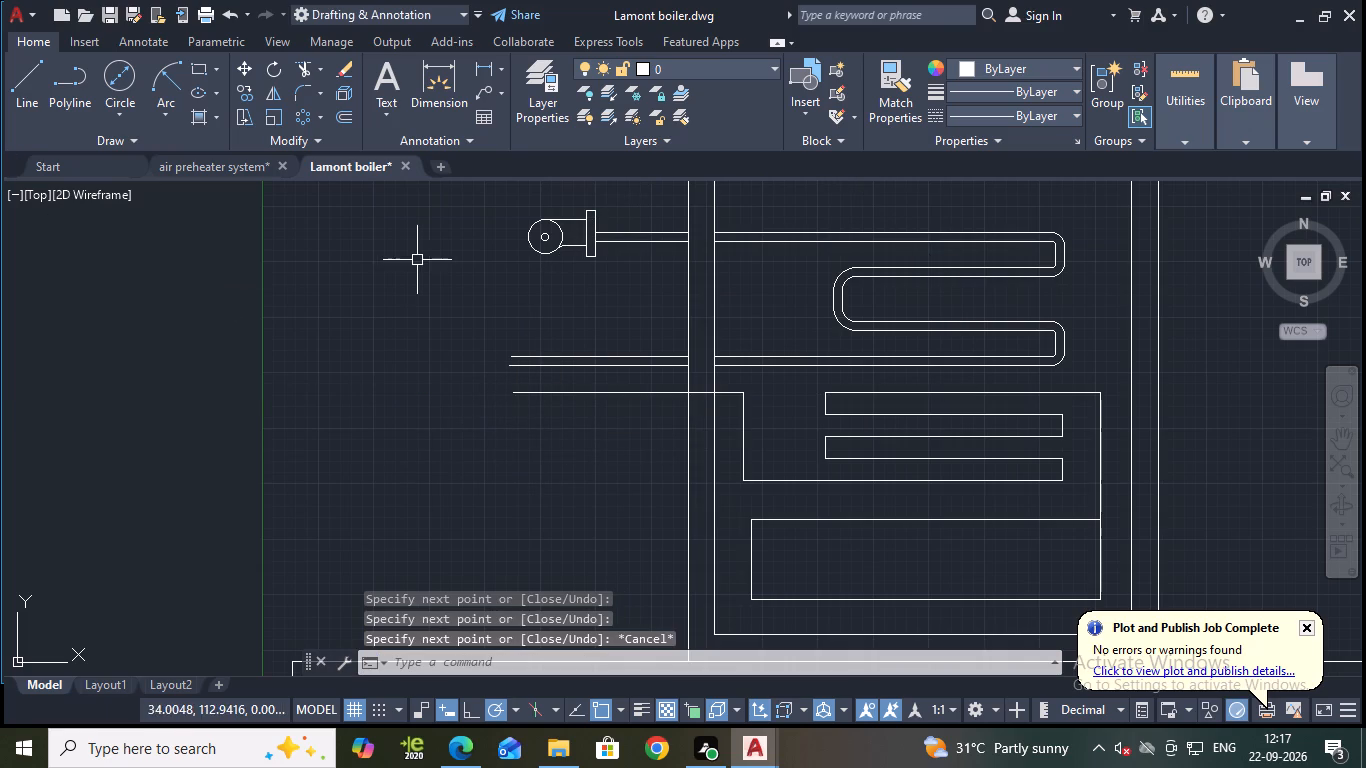
Erase the upper coil's second parallel line, including its two pipe segments outside the boiler, and save the drawing.
left_click(868, 328)
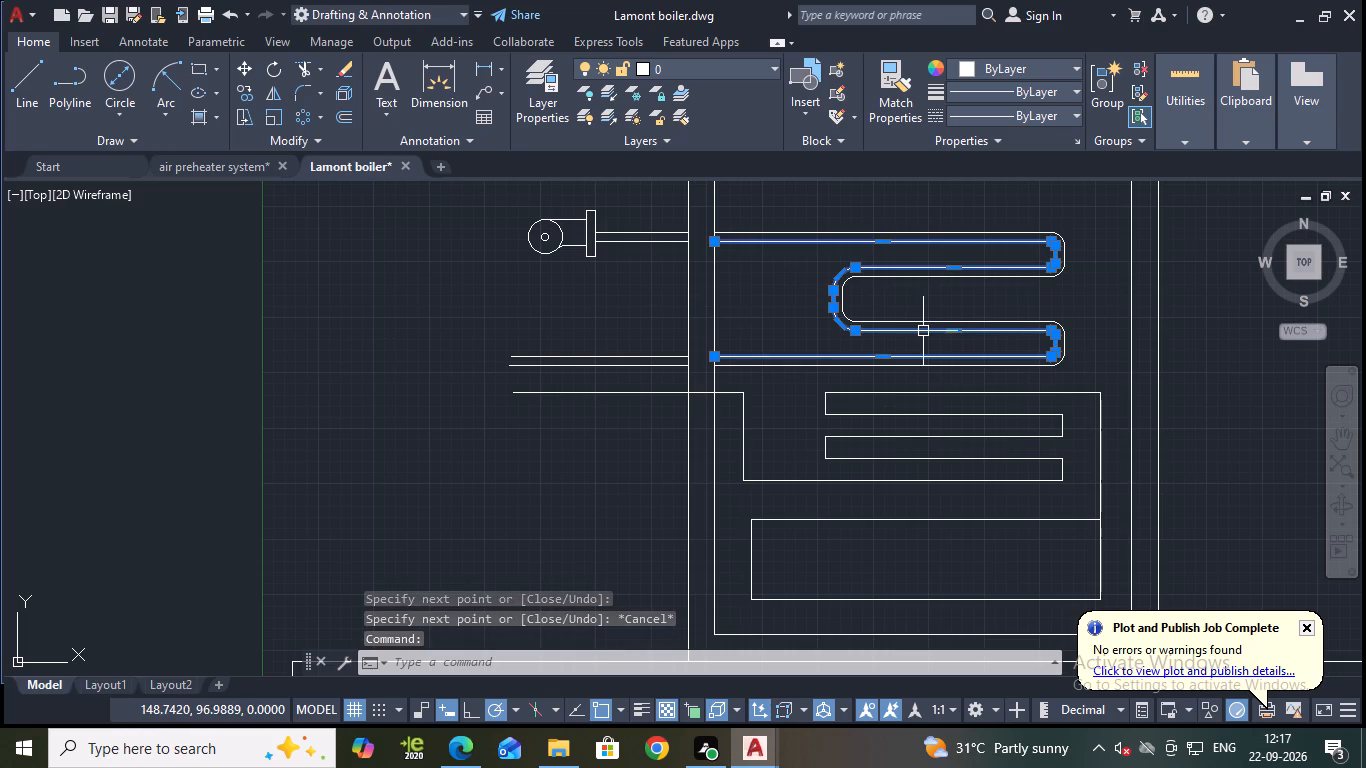
key("e")
key("Return")
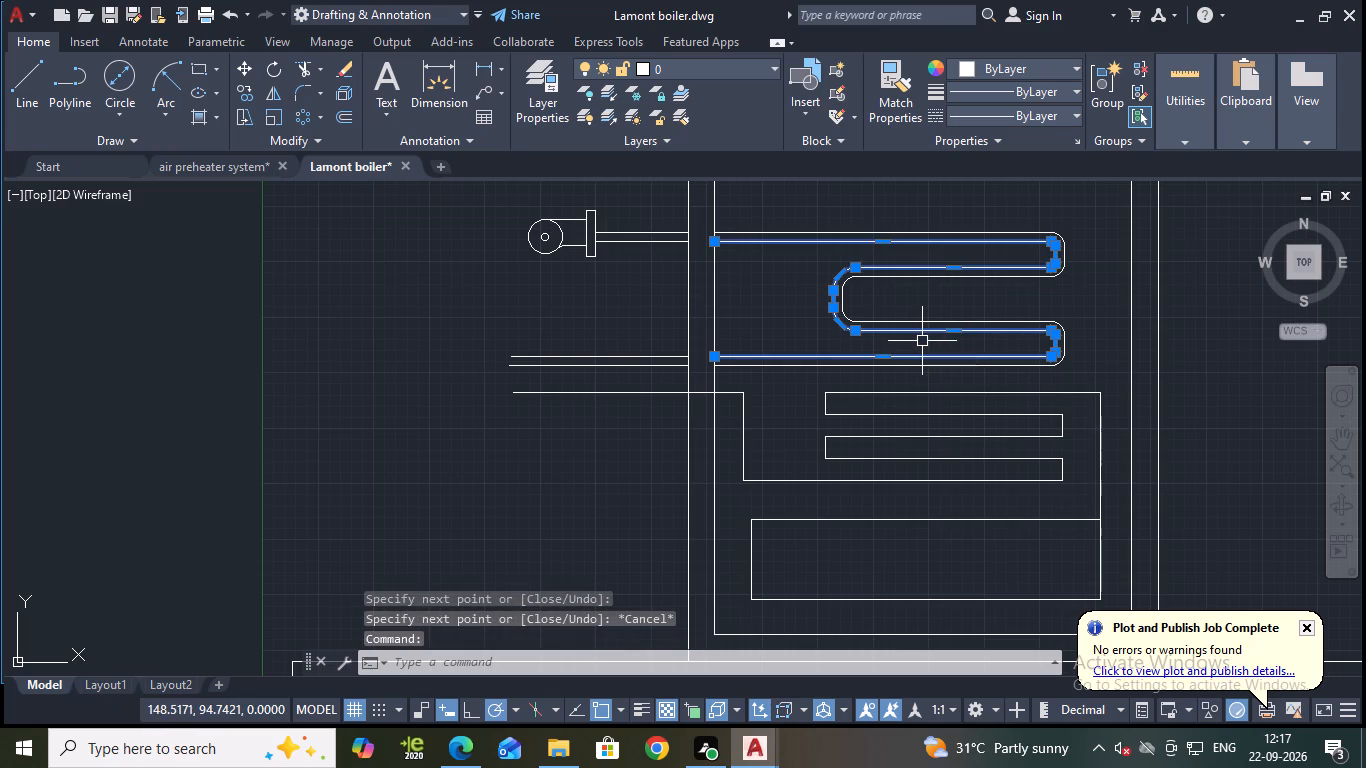
left_click(671, 358)
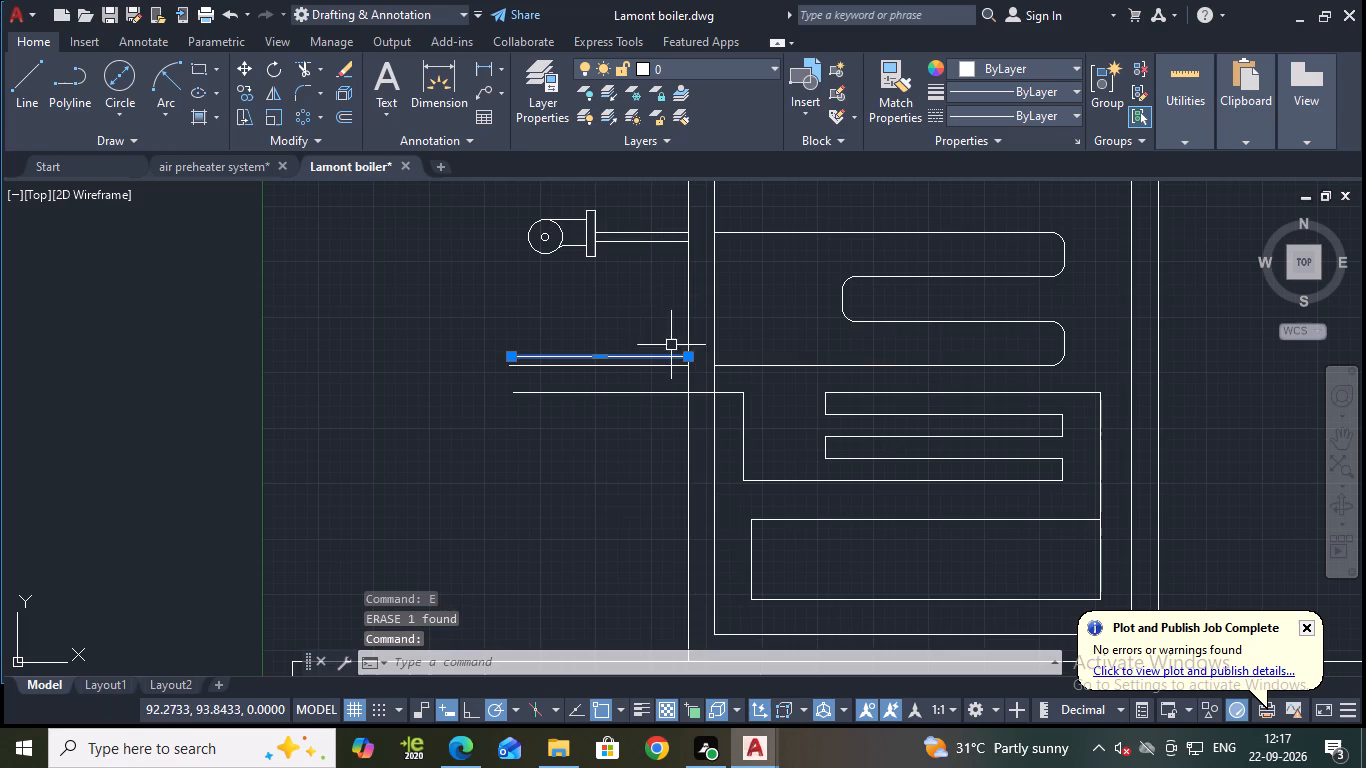
left_click(631, 243)
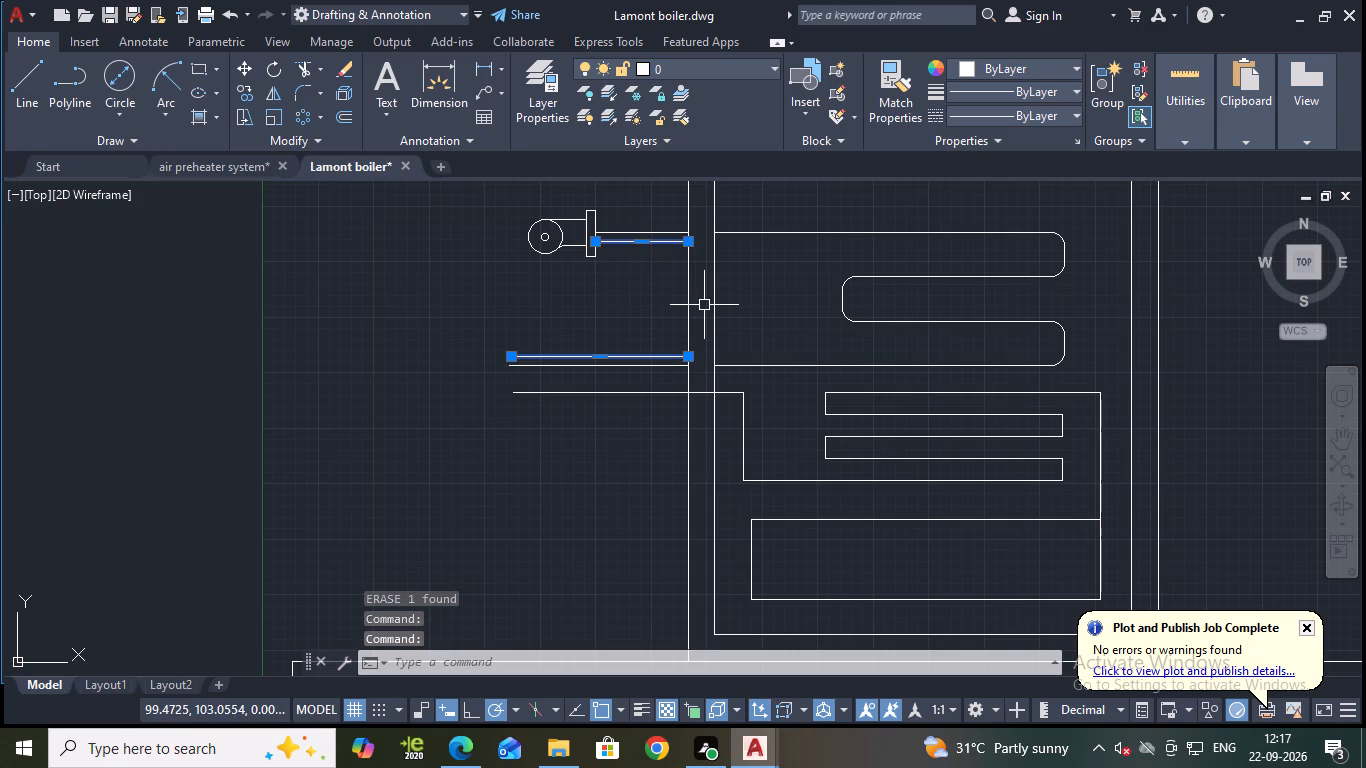
key("e")
key("Return")
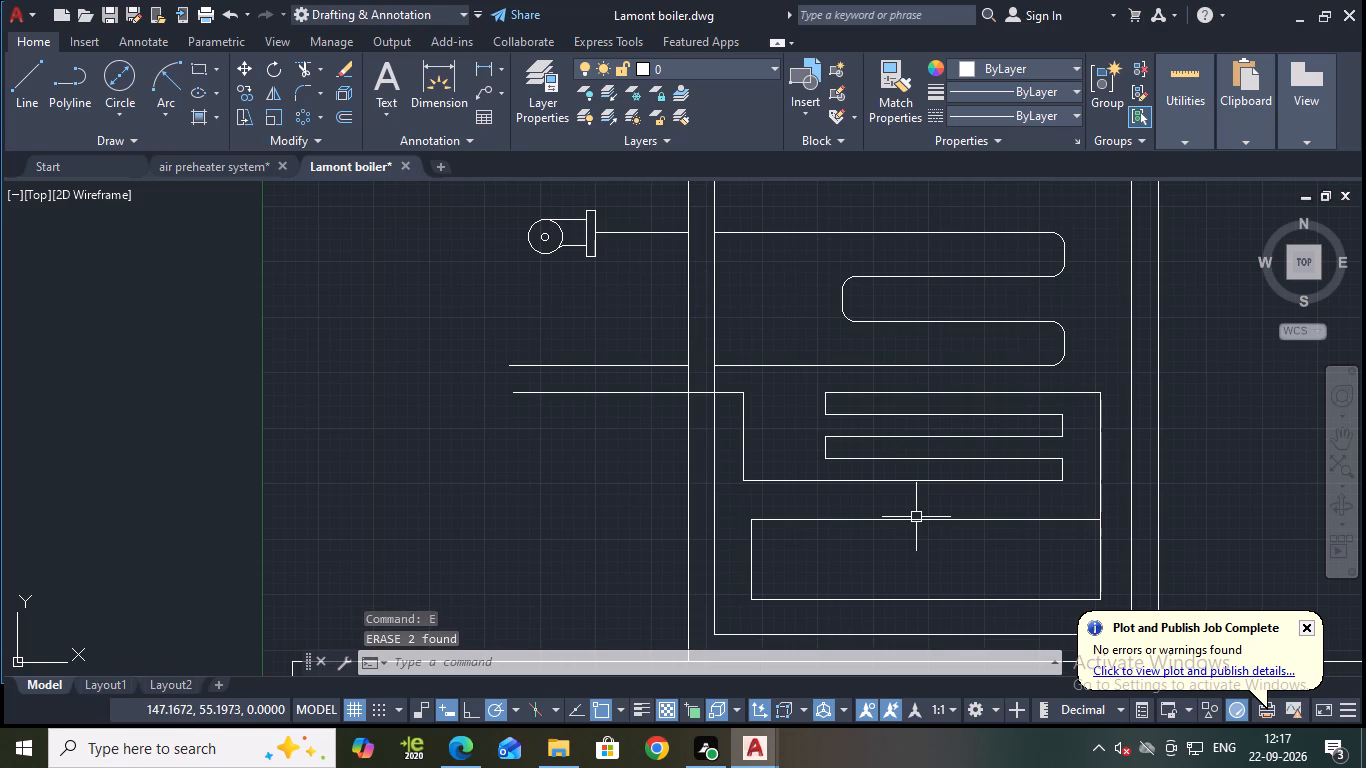
key("ctrl+s")
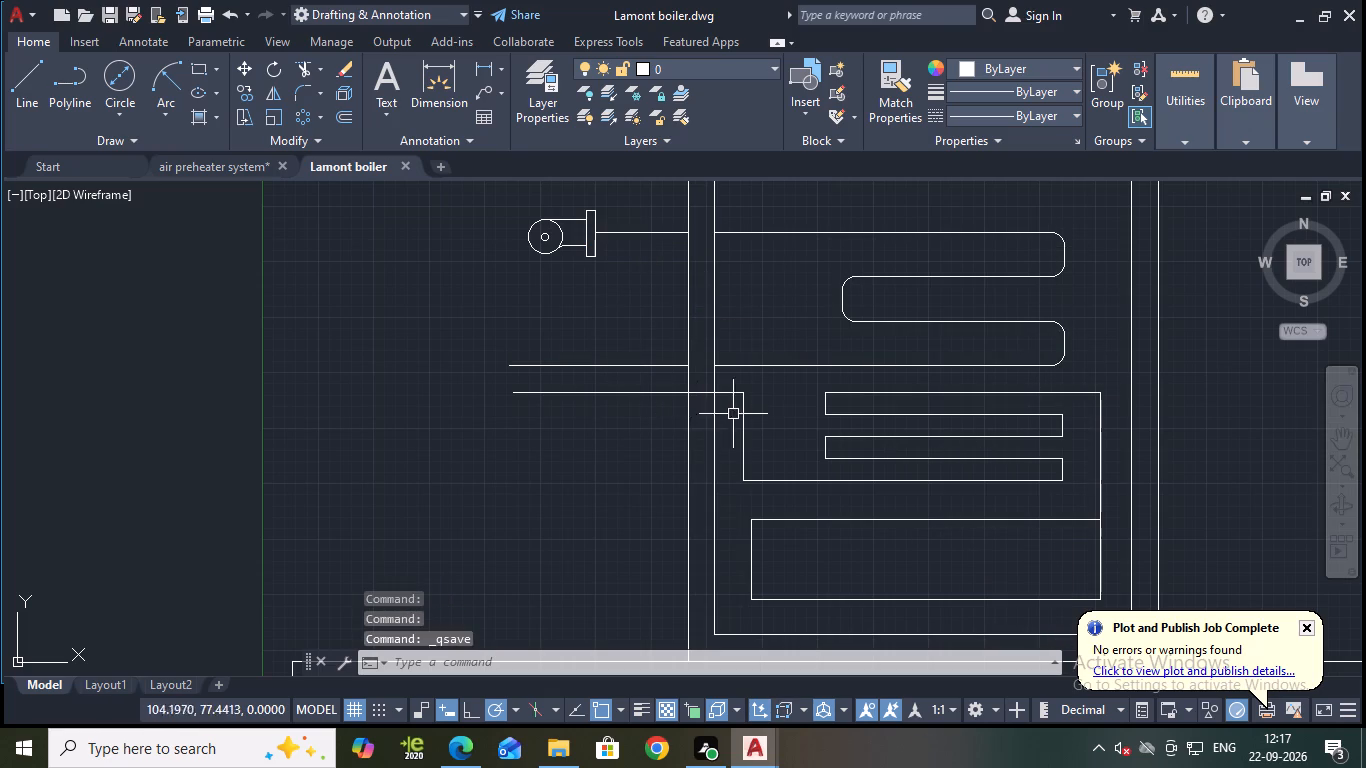
Trim the new serpentine's outlet line between the boiler's inner and outer left walls.
key("Escape")
type("TR")
key("Return")
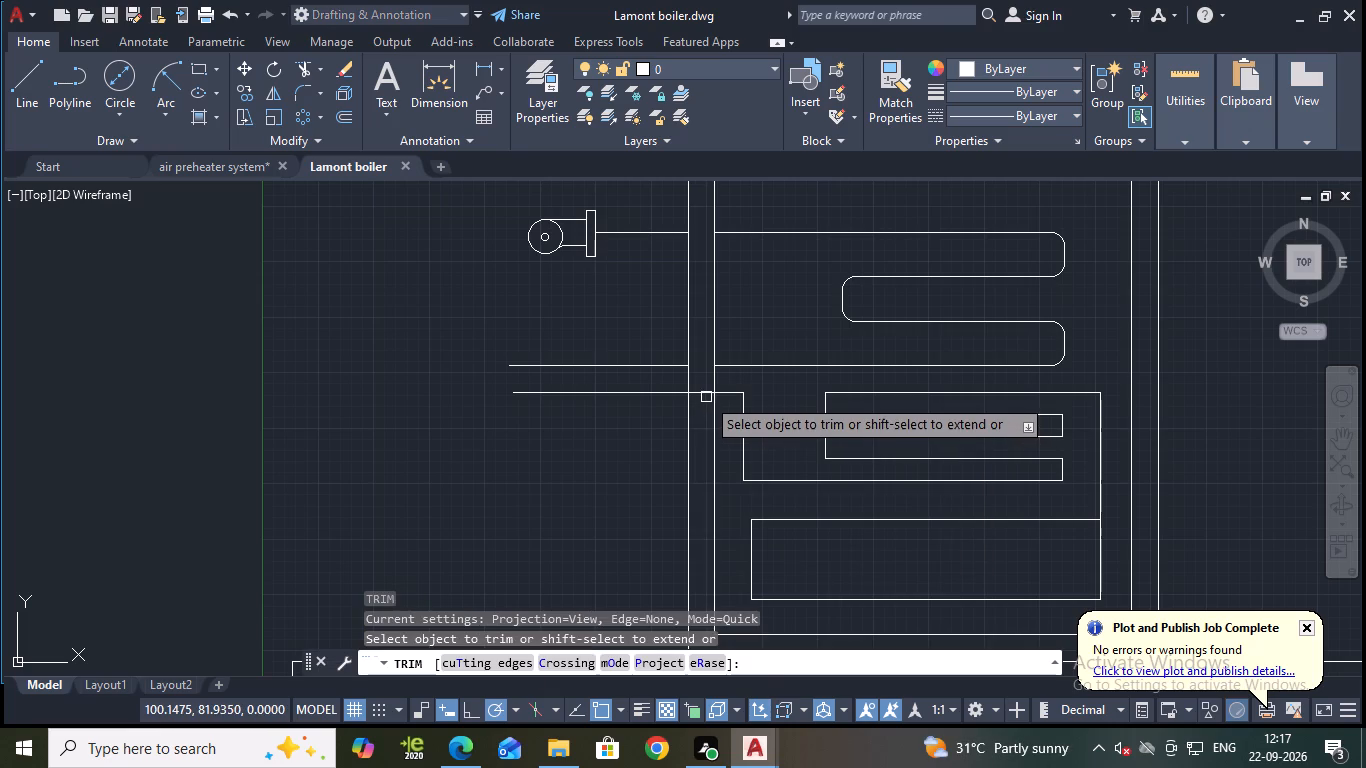
left_click(704, 395)
key("Escape")
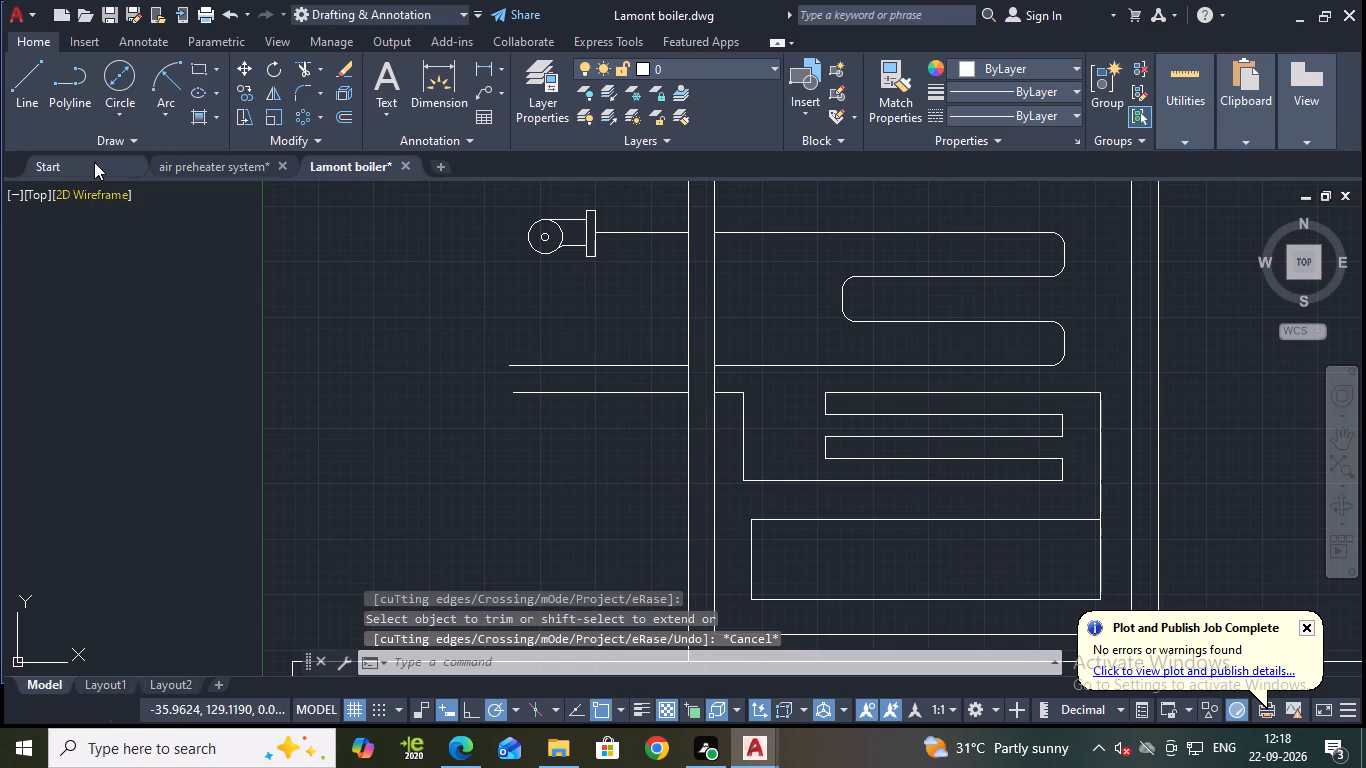
Draw a vertical line about 18 units long across the floor rectangle's full height, near its left end.
left_click(27, 86)
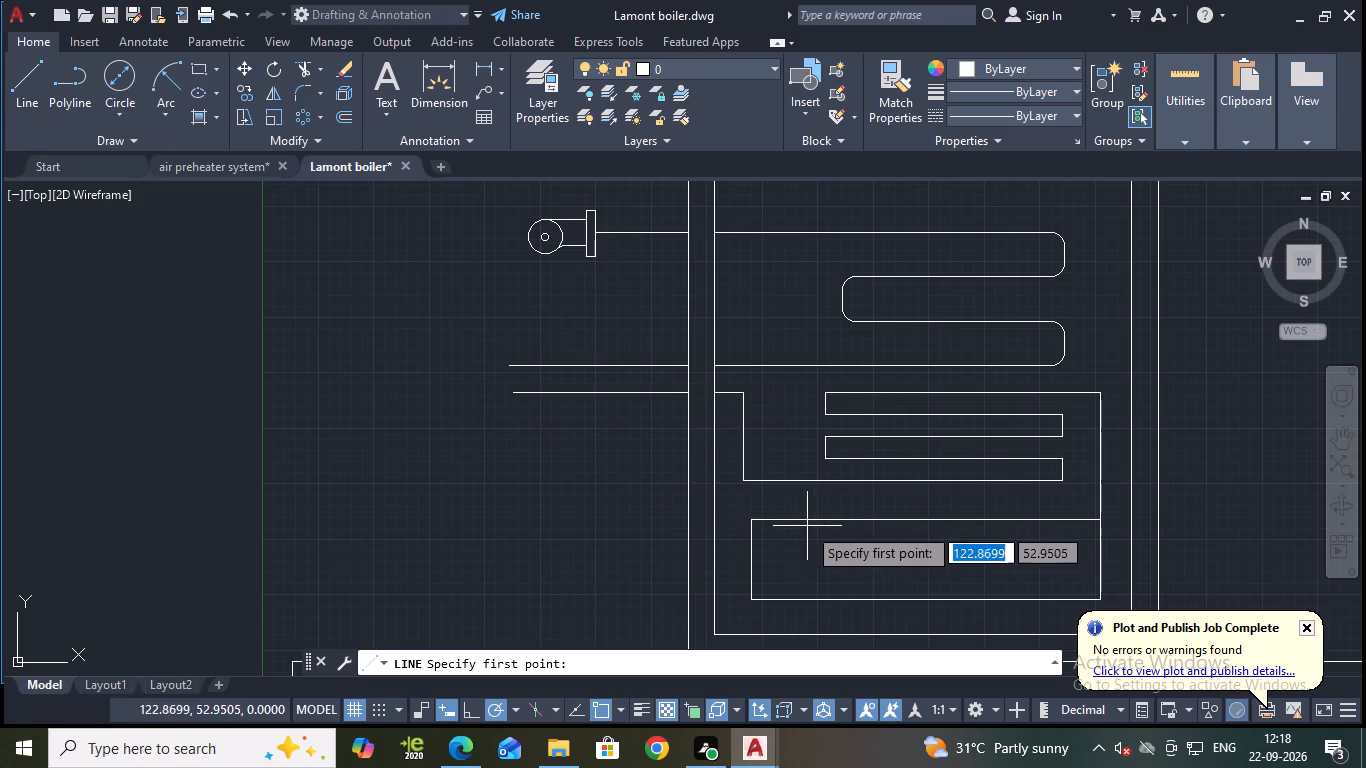
left_click(796, 522)
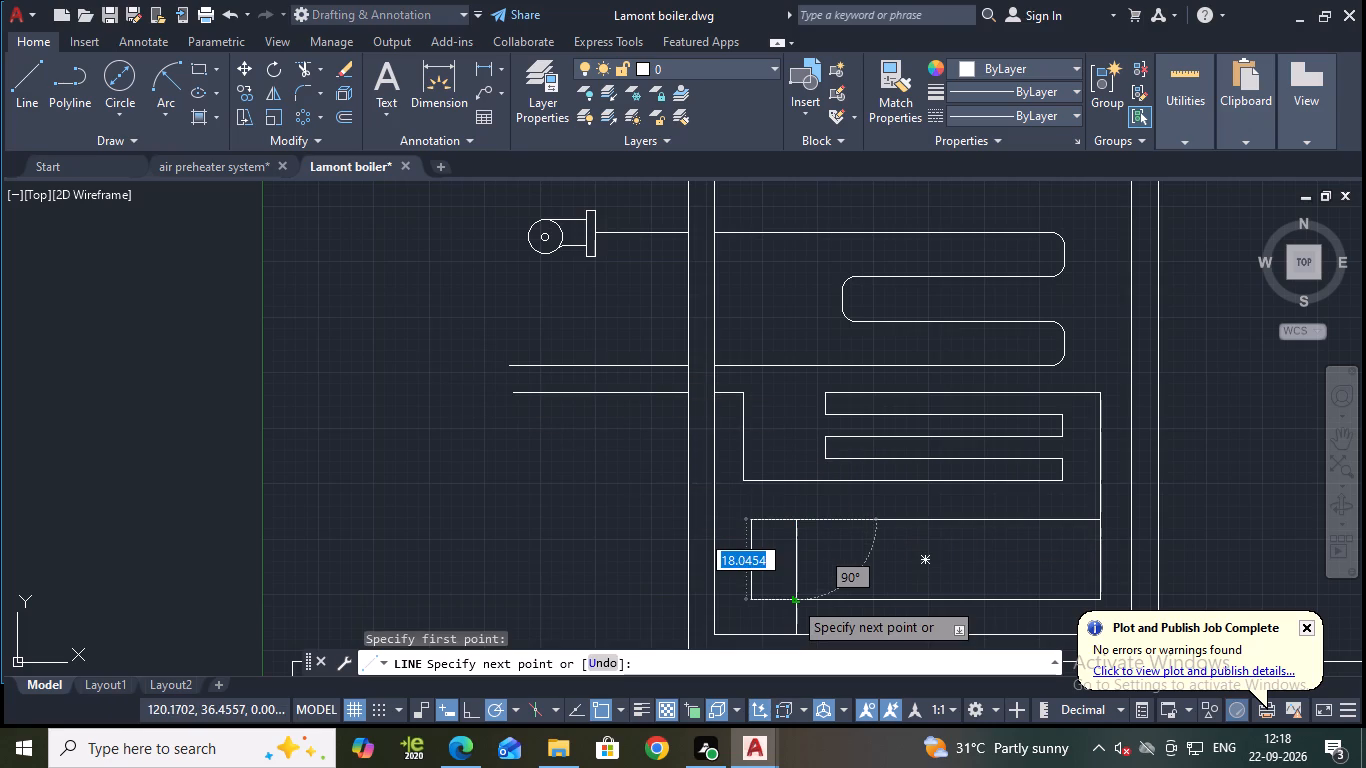
left_click(793, 600)
key("Escape")
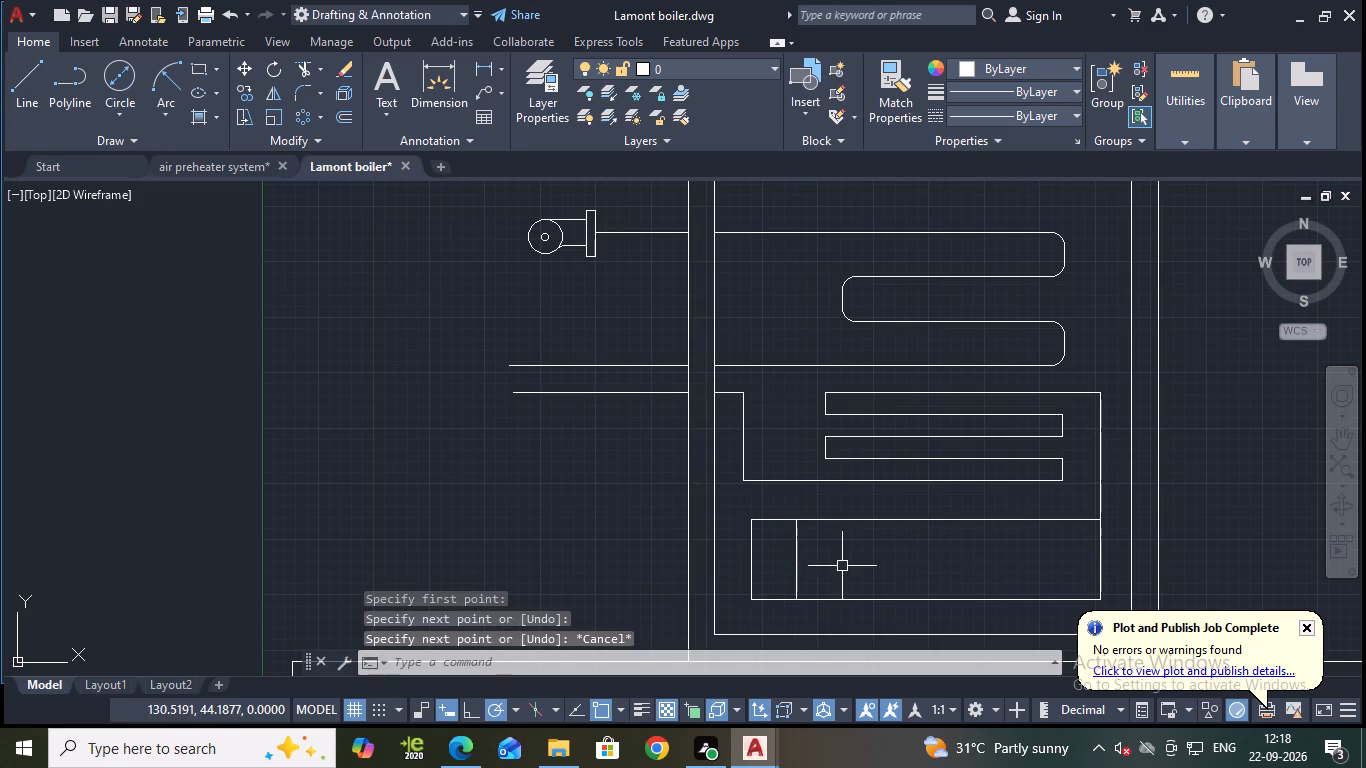
Offset the vertical divider line in the floor rectangle twice by 6 units, each time further toward the rectangle's right end.
key("o")
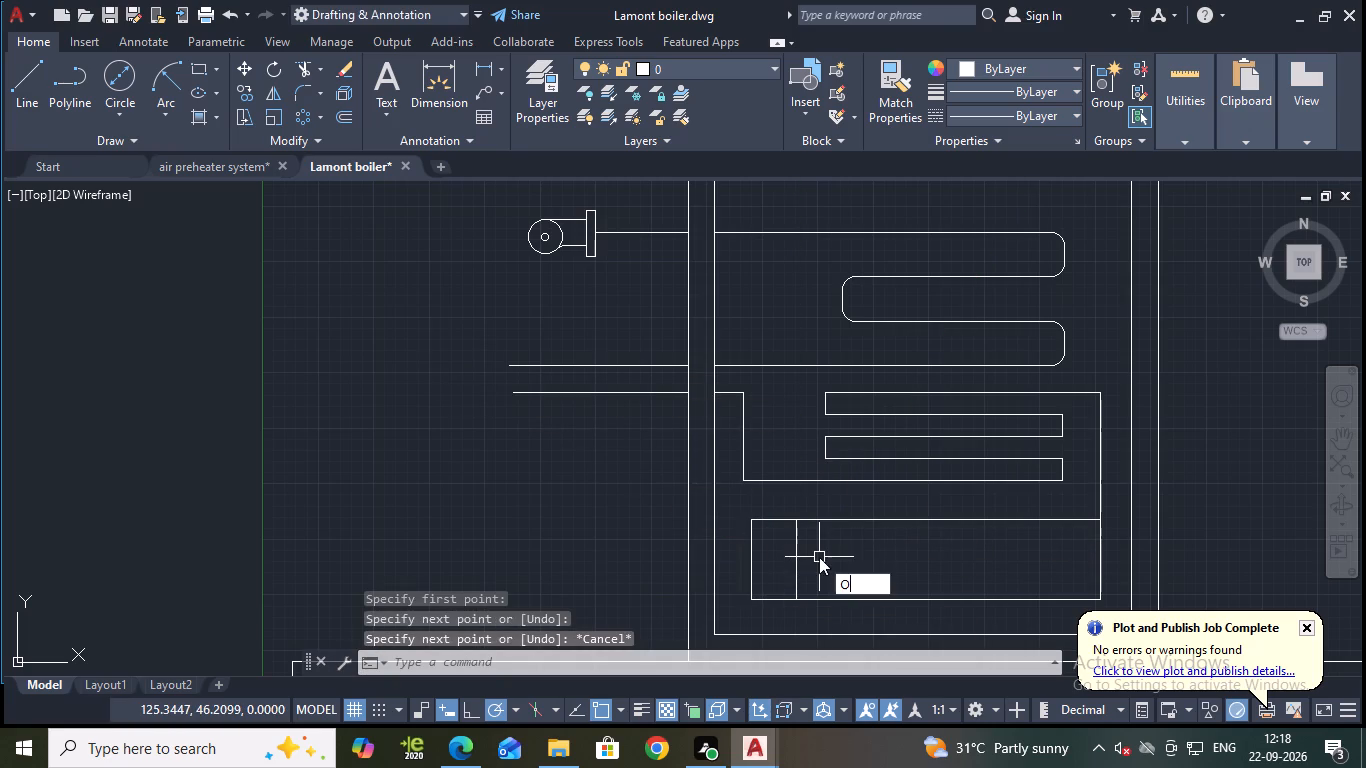
key("Return")
key("Return")
left_click(794, 551)
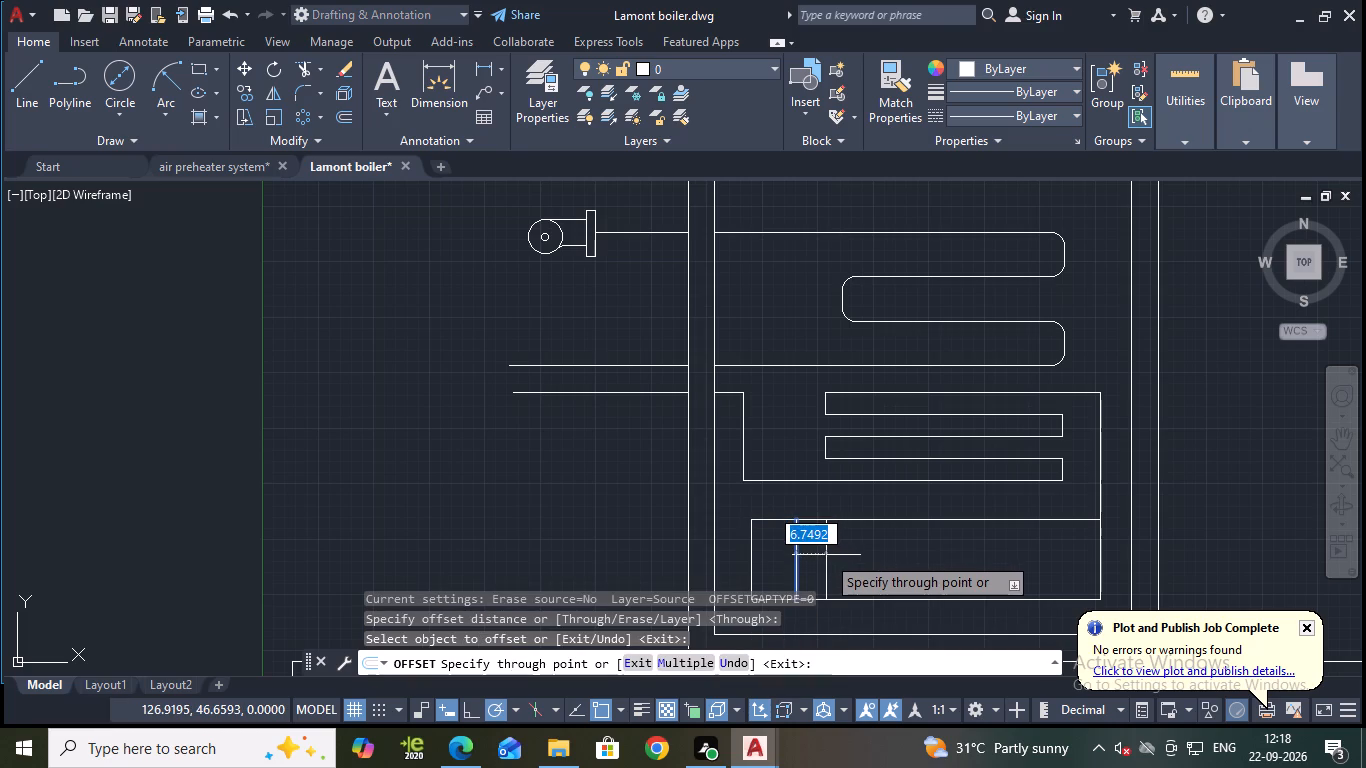
key("6")
key("Return")
left_click(821, 555)
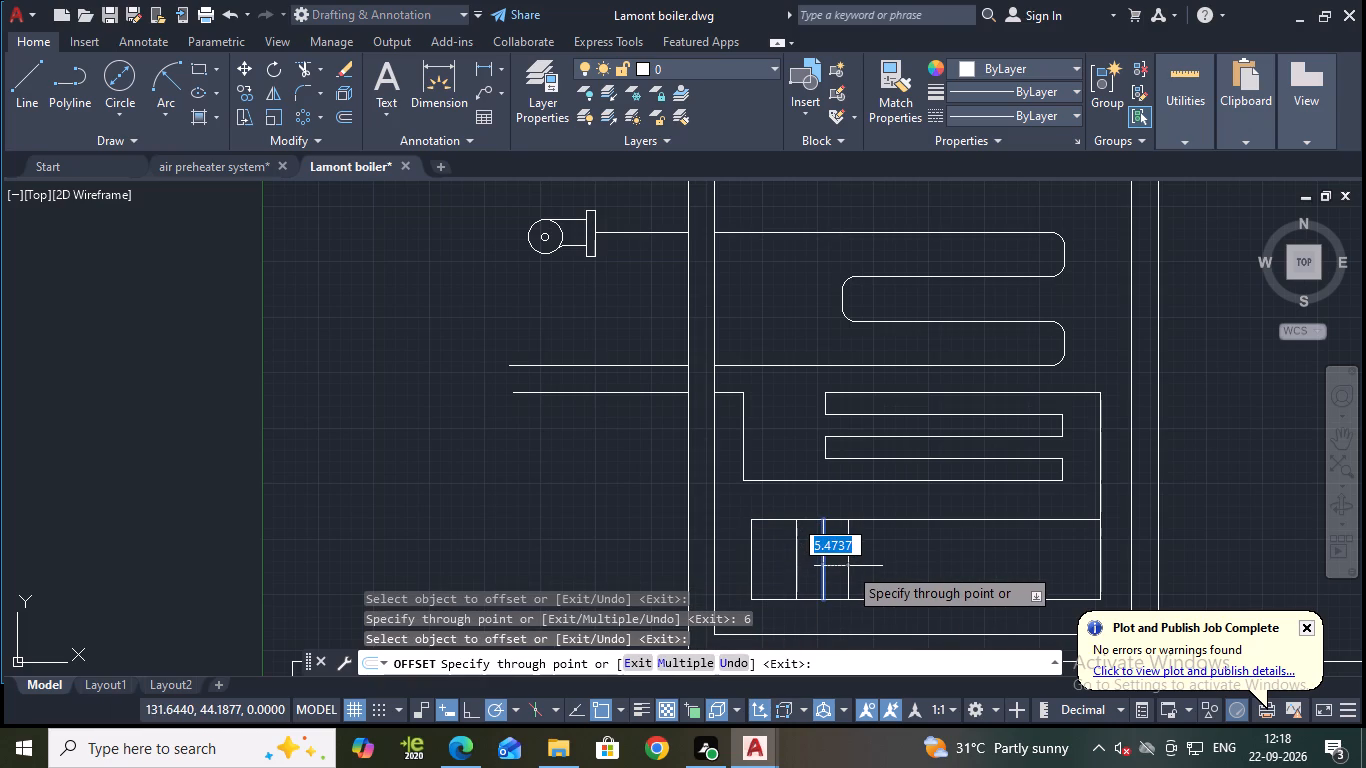
key("6")
key("Return")
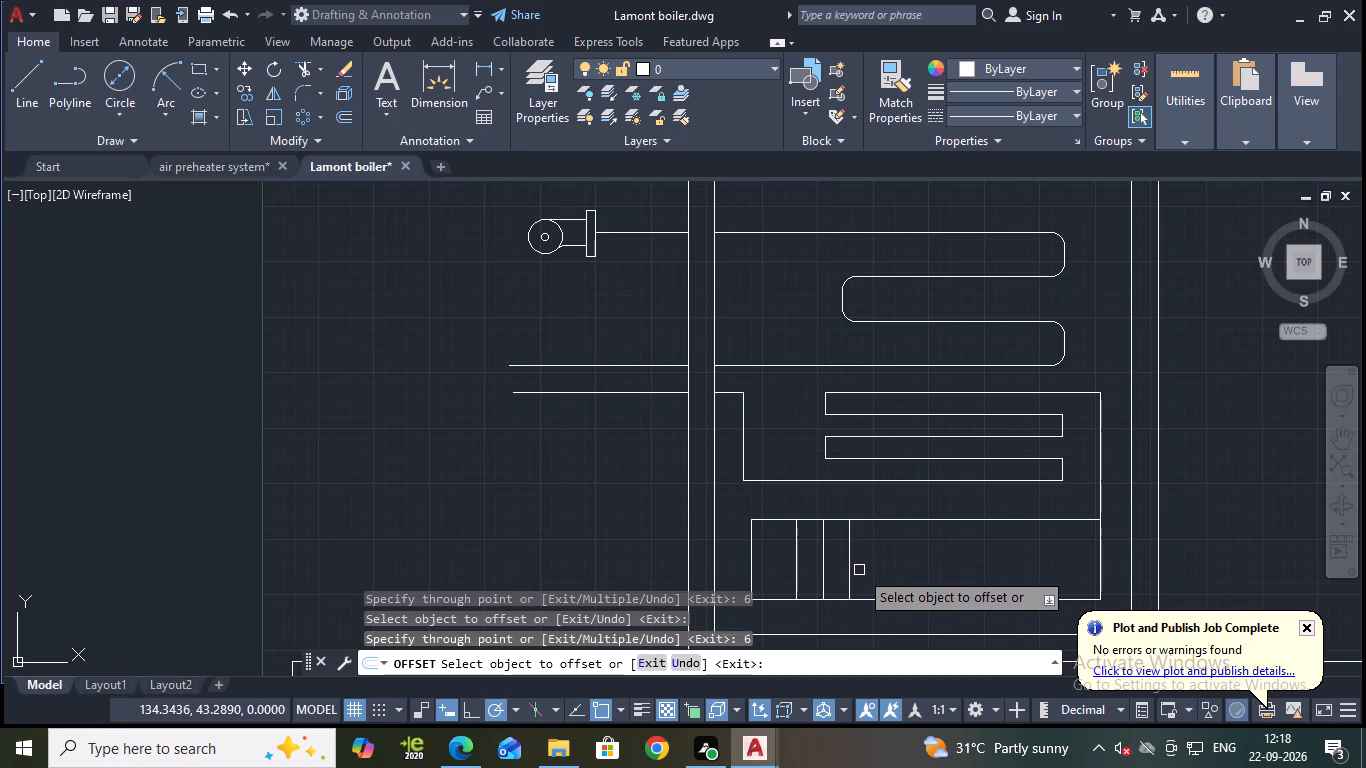
type("CO")
key("Return")
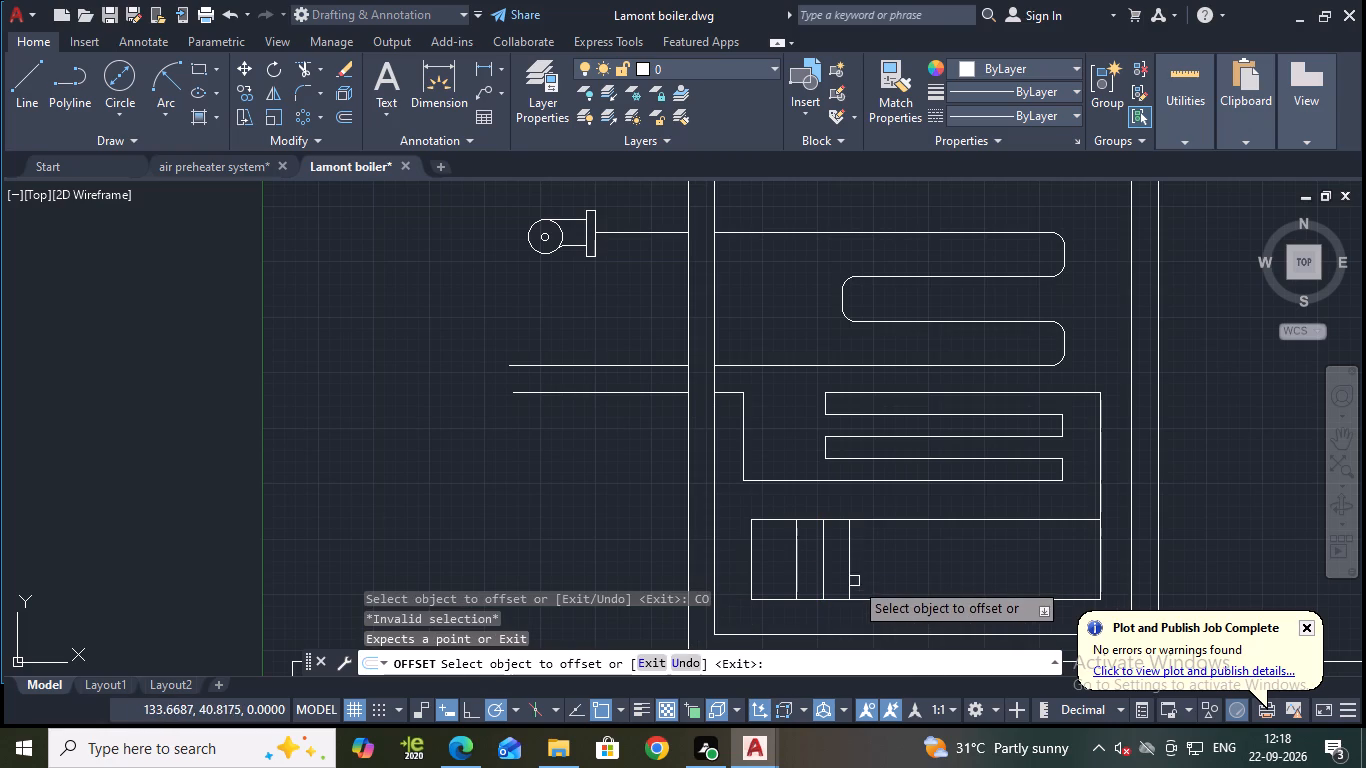
left_click(795, 578)
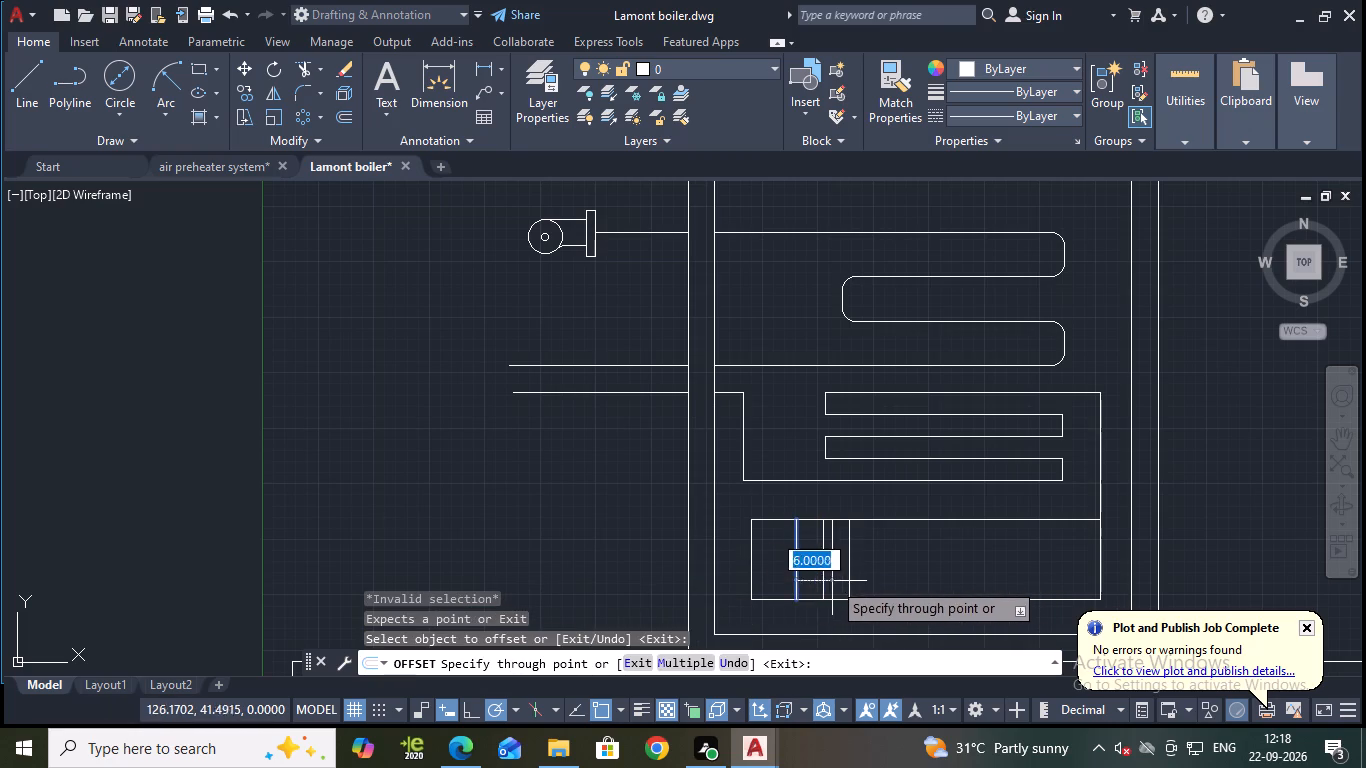
key("Escape")
Copy the three divider lines rightward by 6 and 12 units, add two more sets toward the rectangle's right end, and save.
left_click(798, 572)
left_click(823, 569)
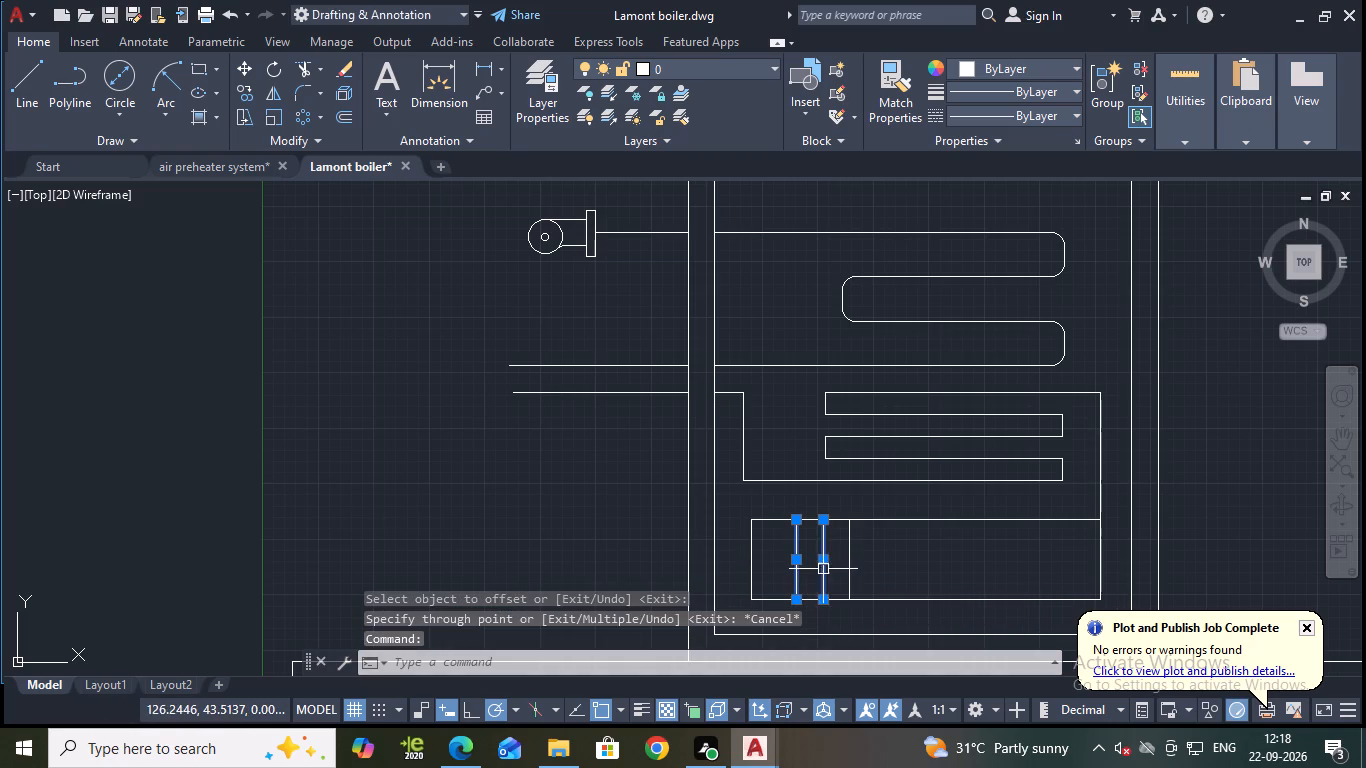
left_click(846, 566)
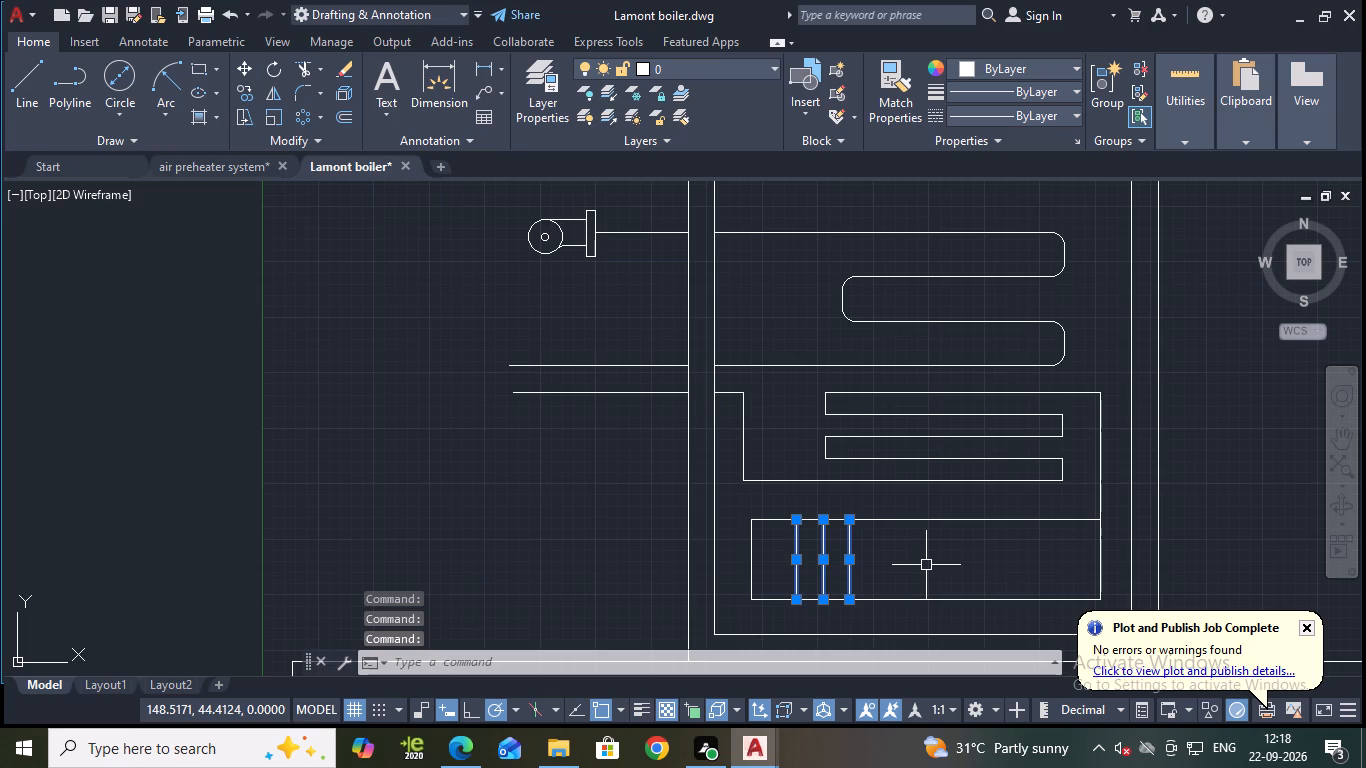
type("CO")
key("Return")
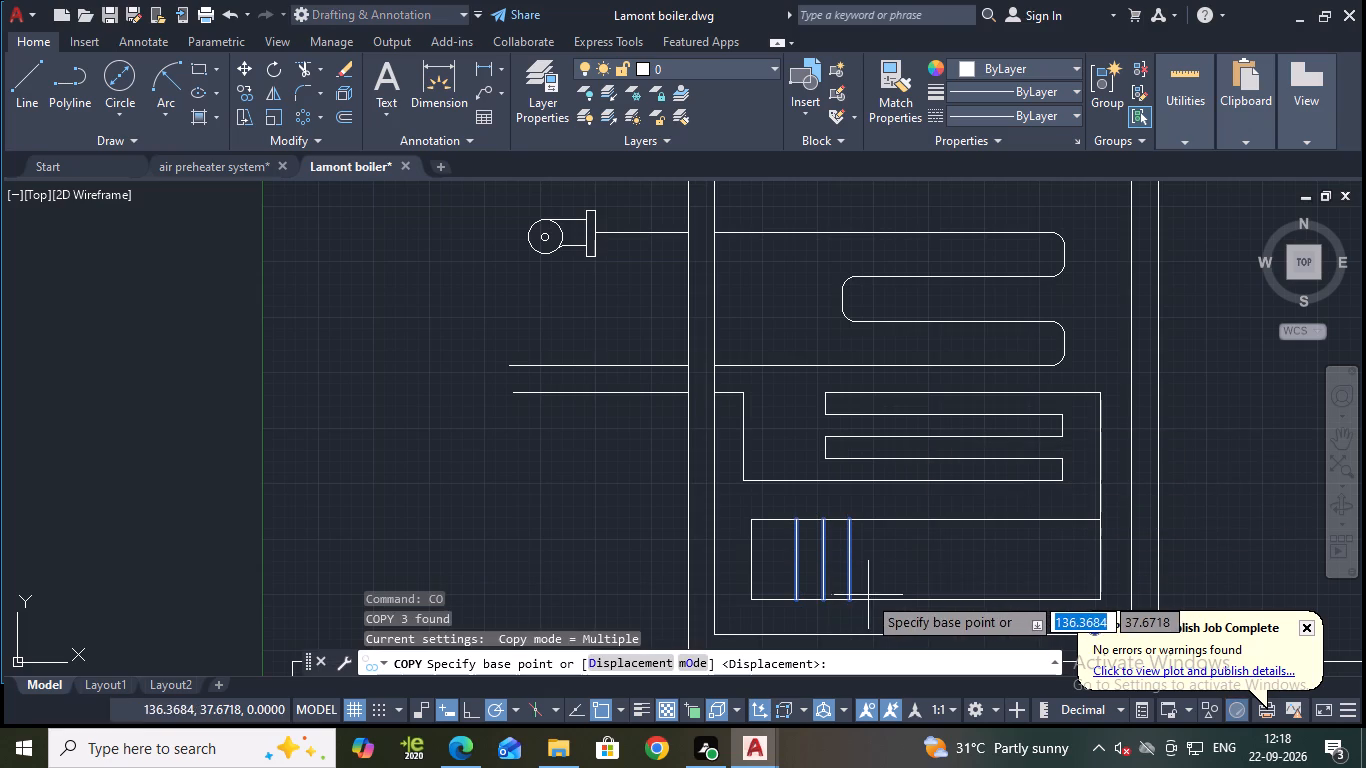
left_click(847, 600)
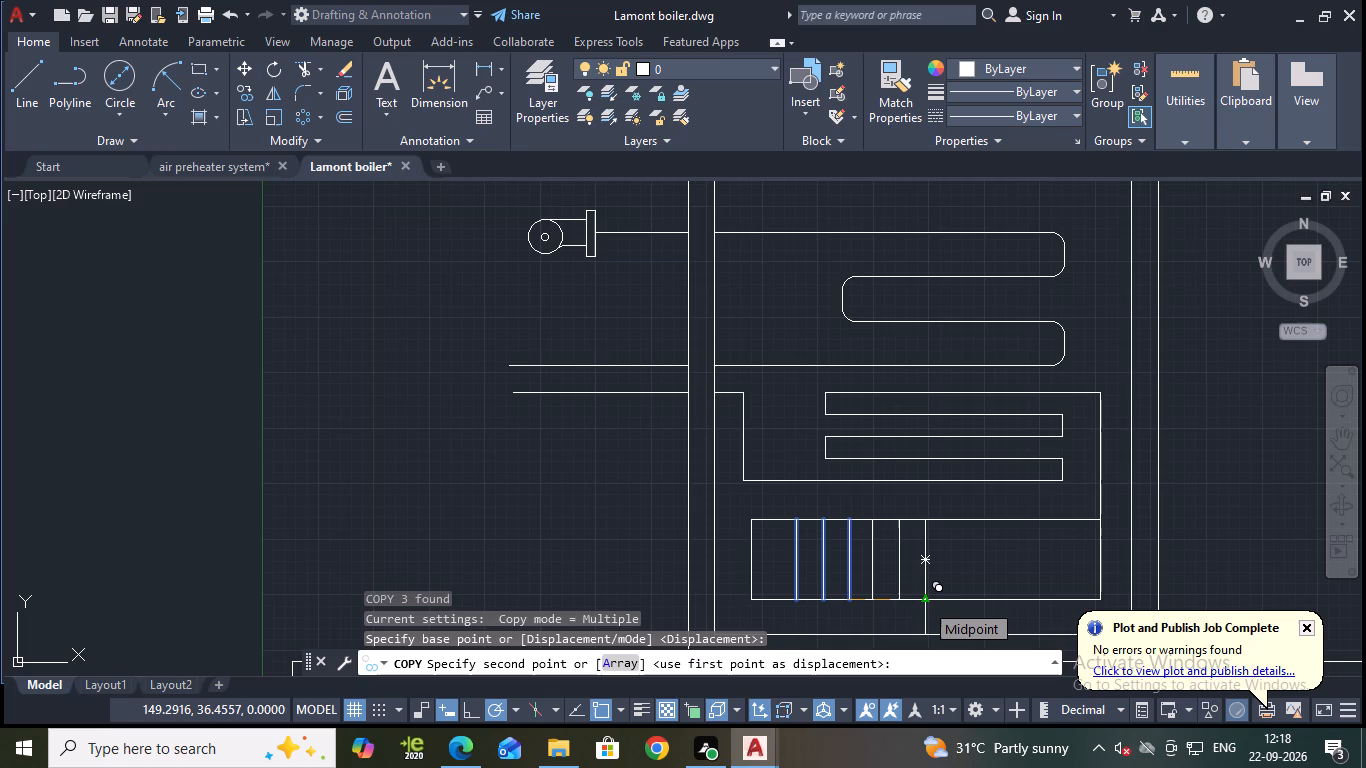
key("6")
key("Return")
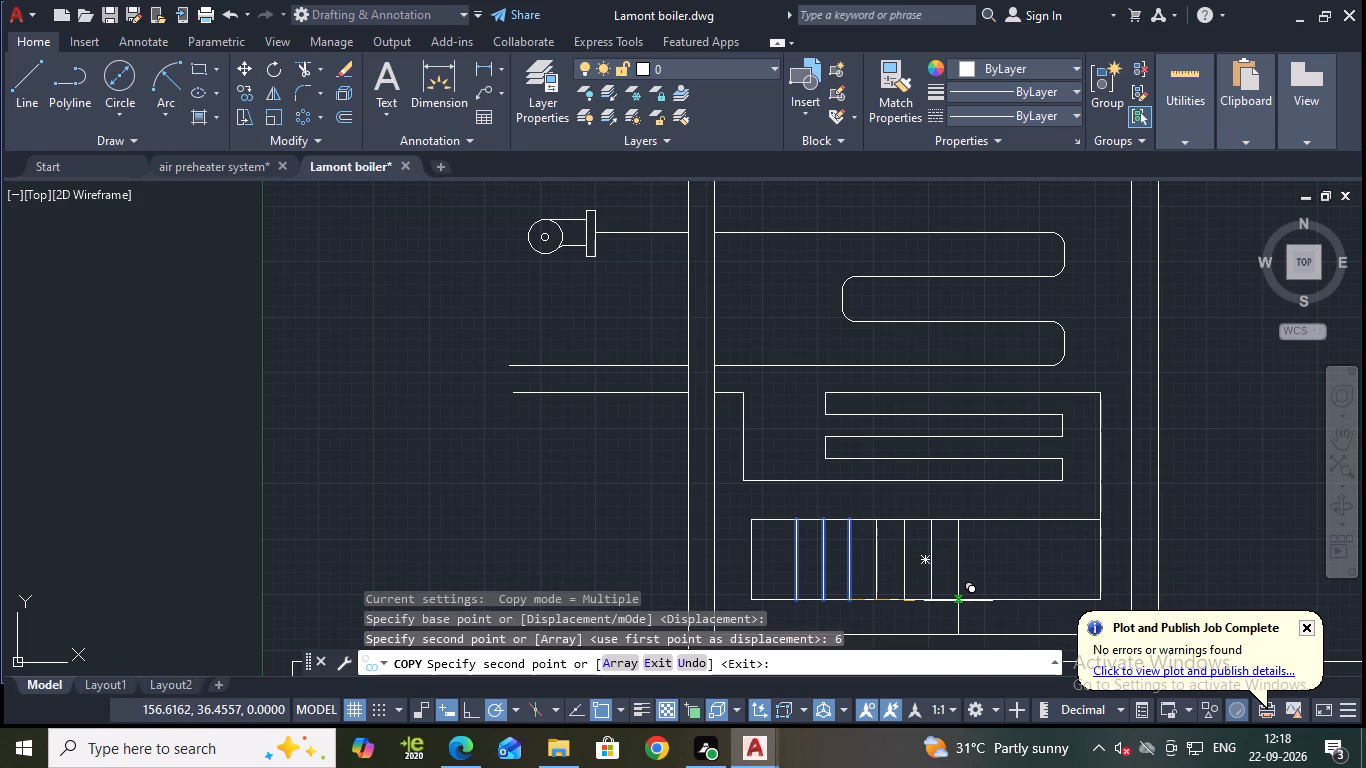
type("12")
key("Return")
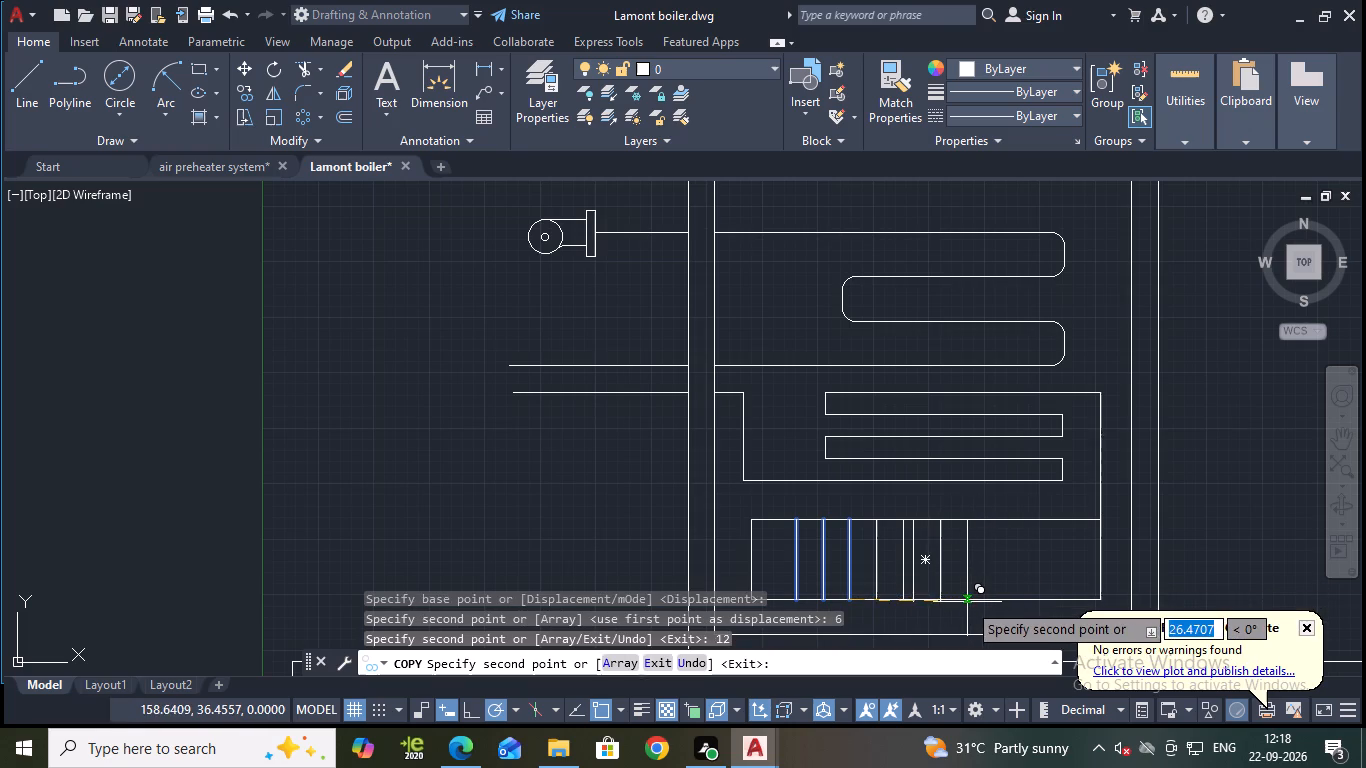
left_click(978, 602)
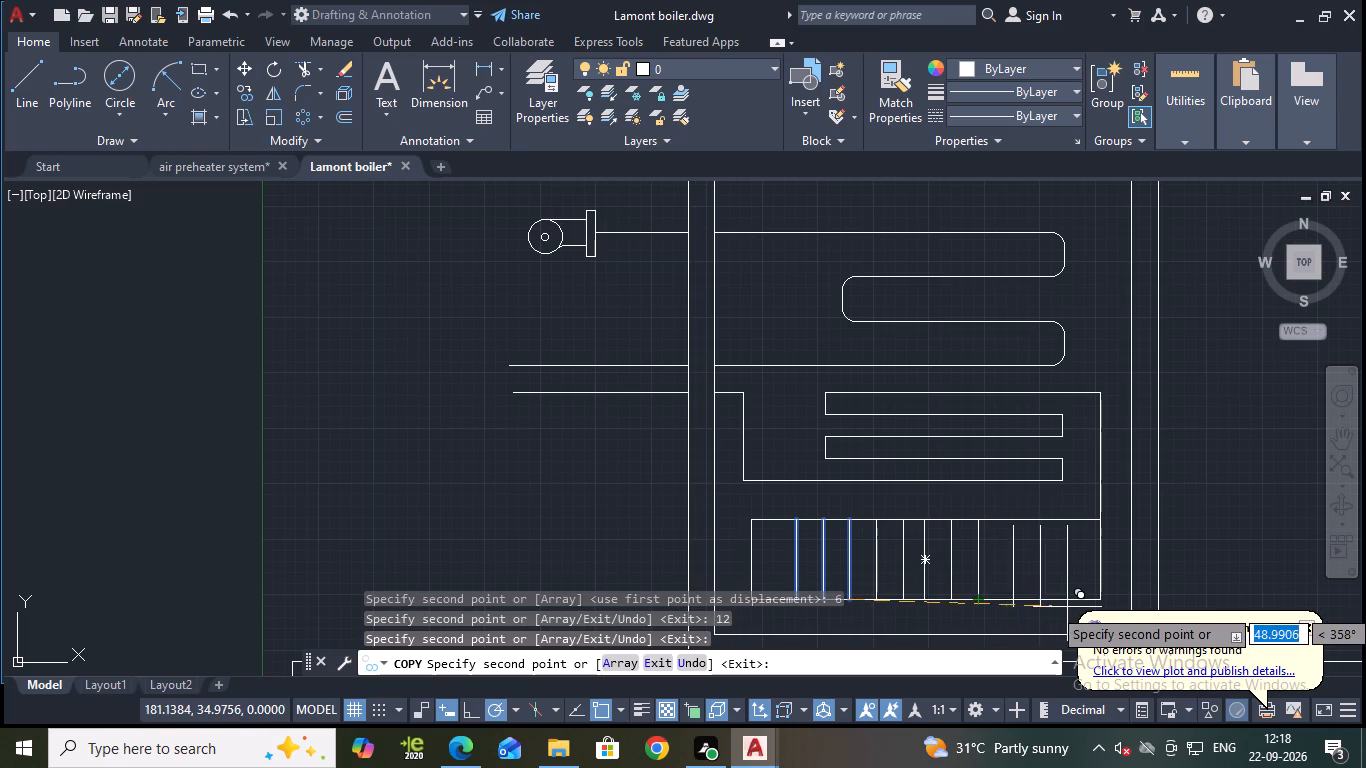
left_click(1055, 603)
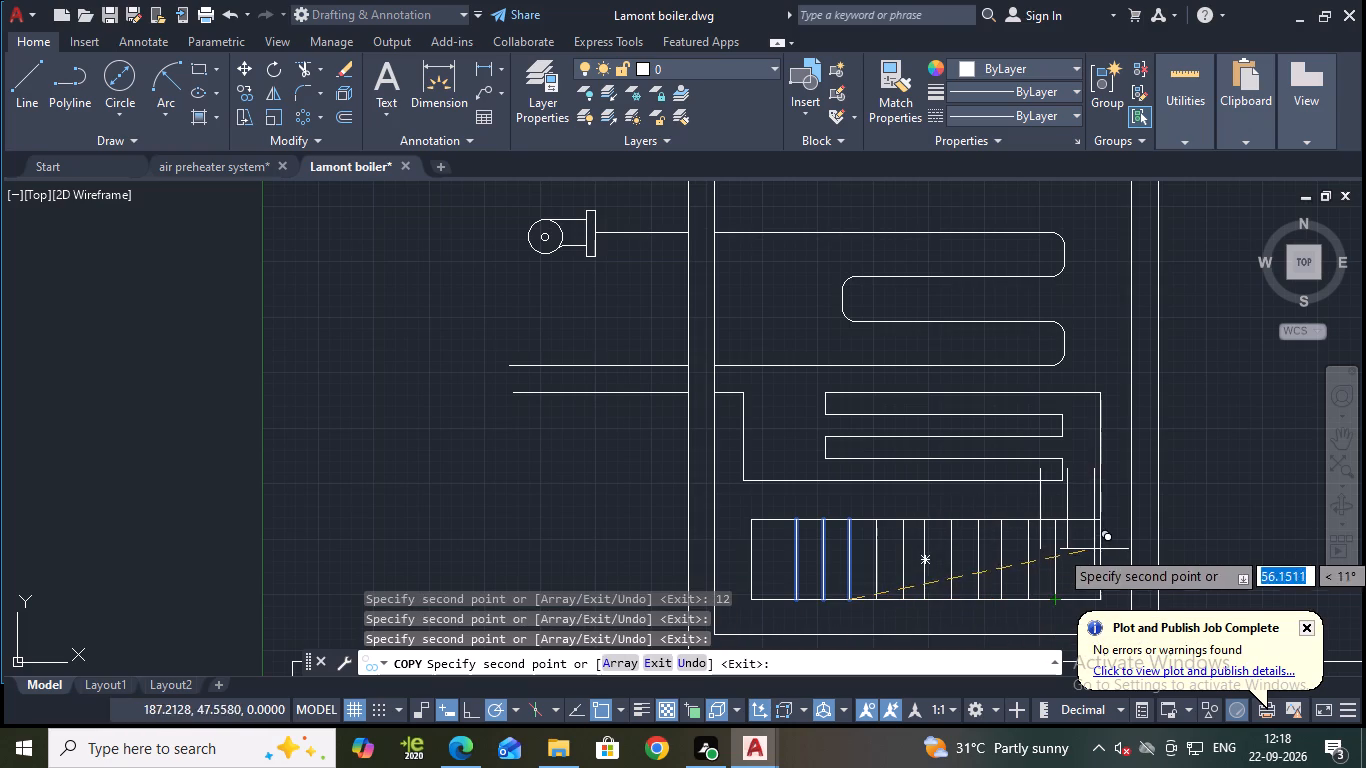
key("Escape")
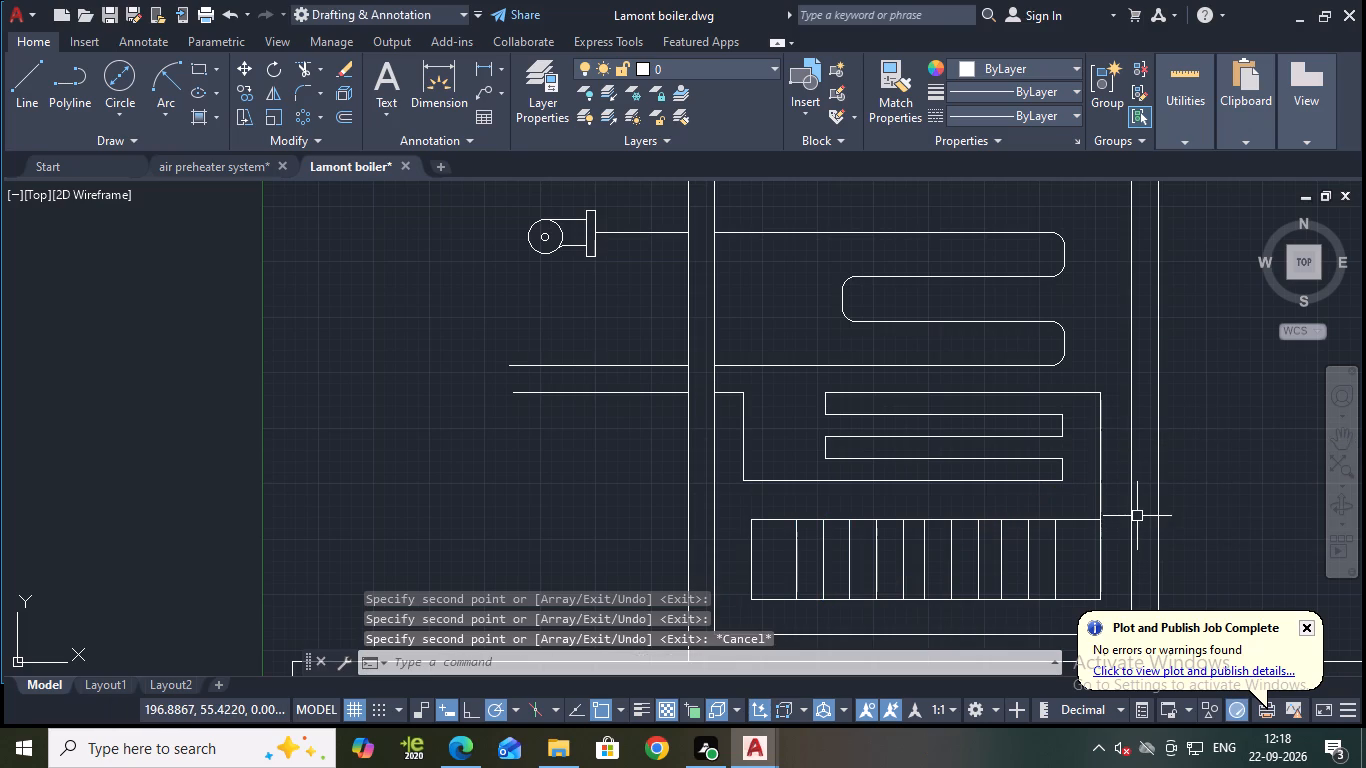
key("ctrl+s")
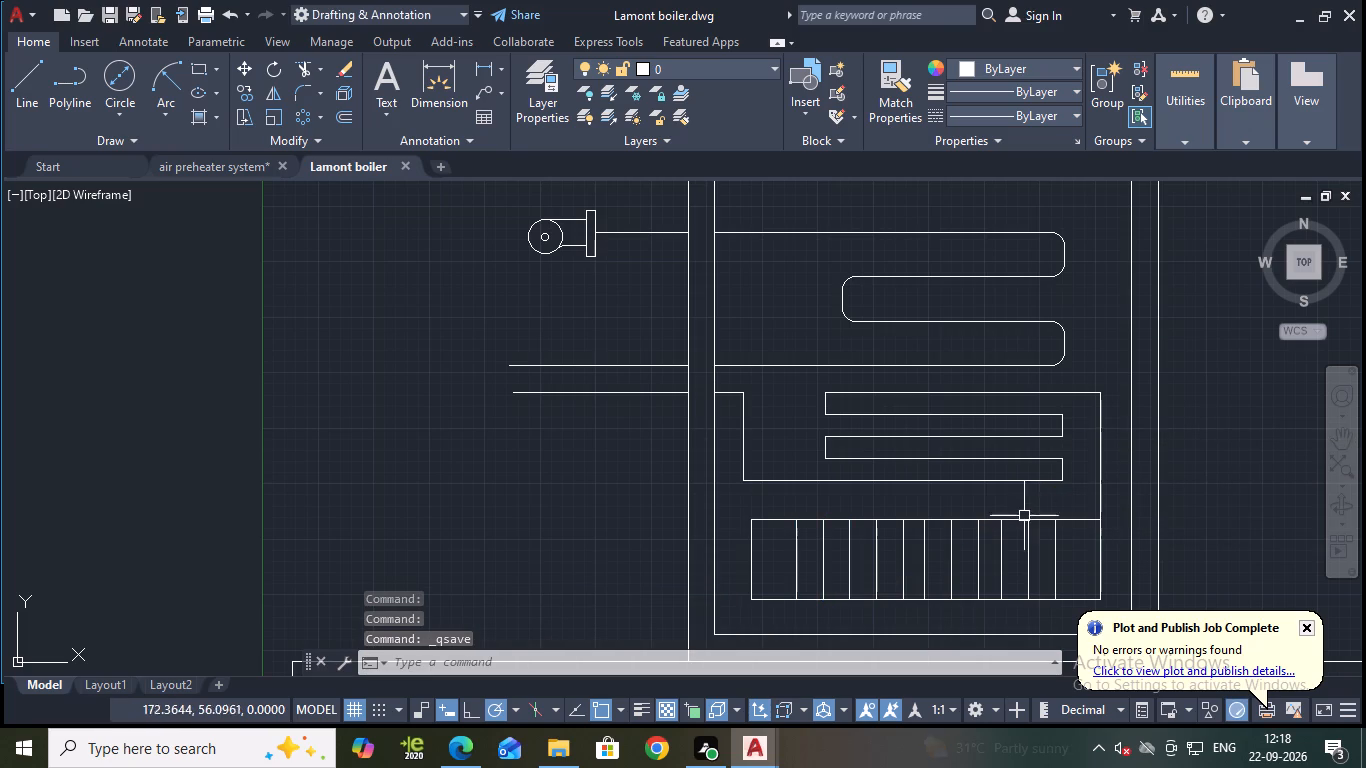
key("Escape")
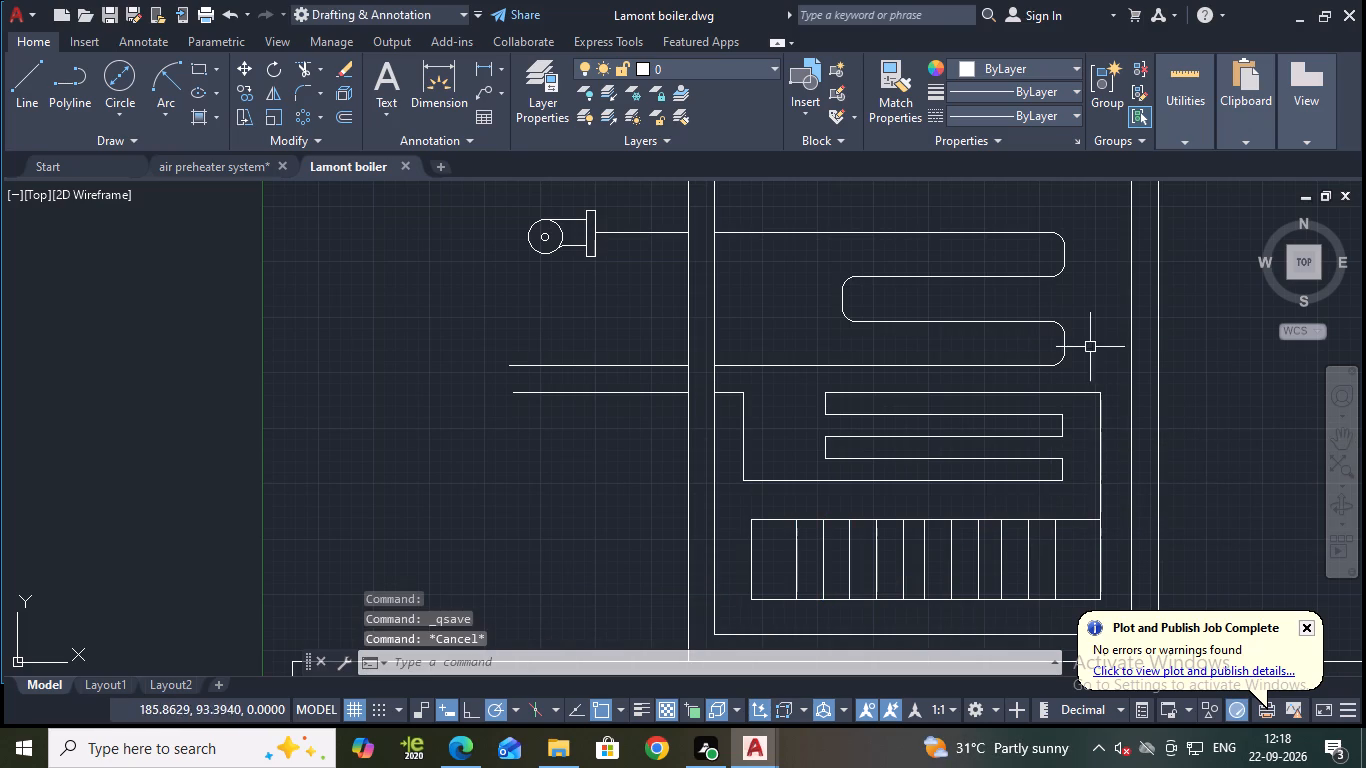
middle_click_drag(1206, 374, 1169, 419)
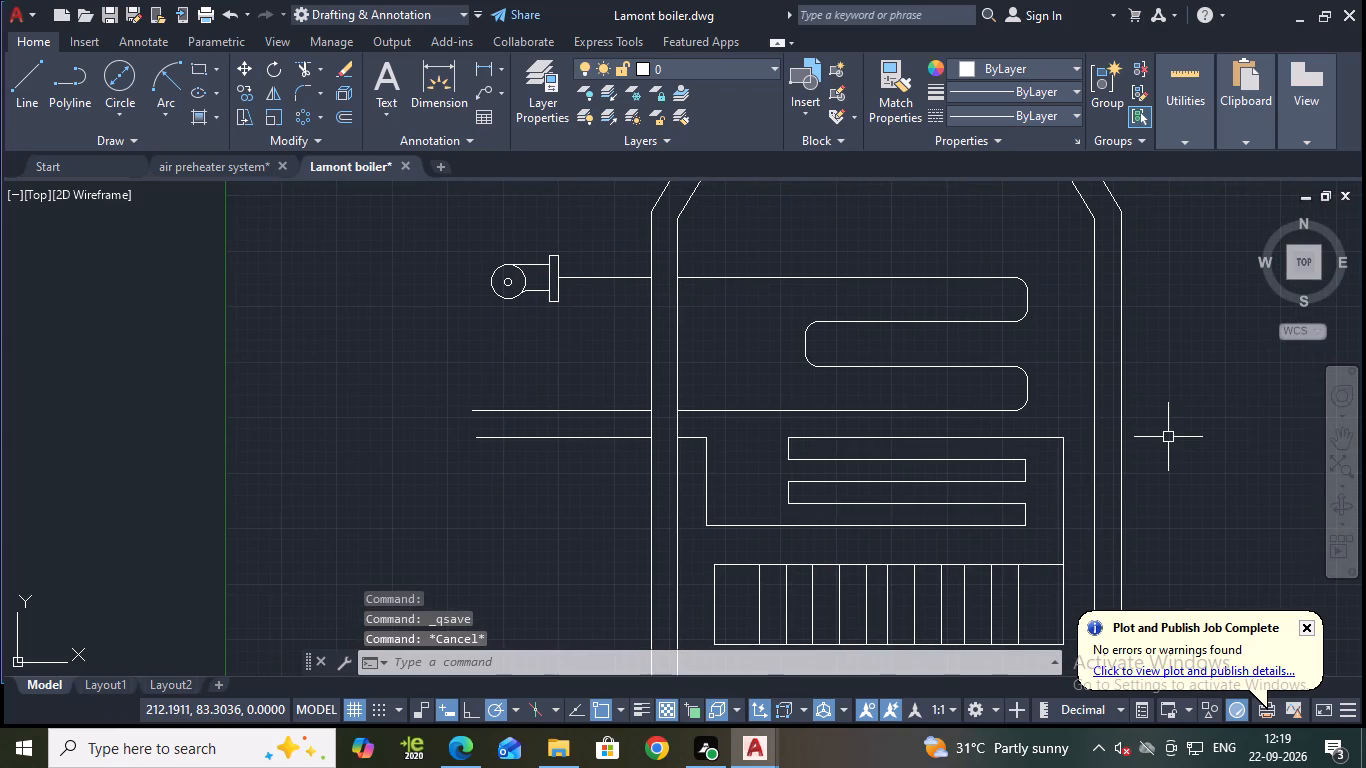
key("ctrl+s")
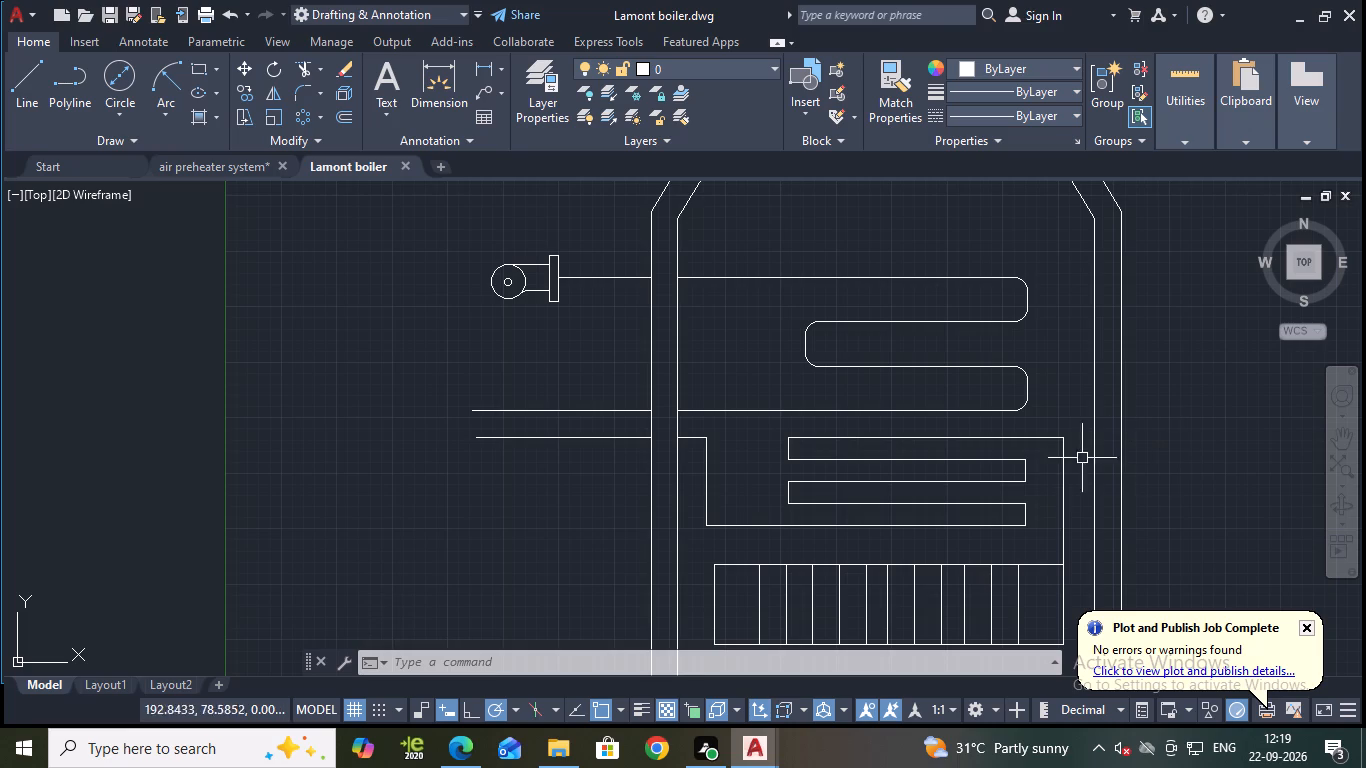
Draw a small rectangle outside the boiler's left wall, beside the divided floor unit.
middle_click_drag(1154, 506, 1117, 416)
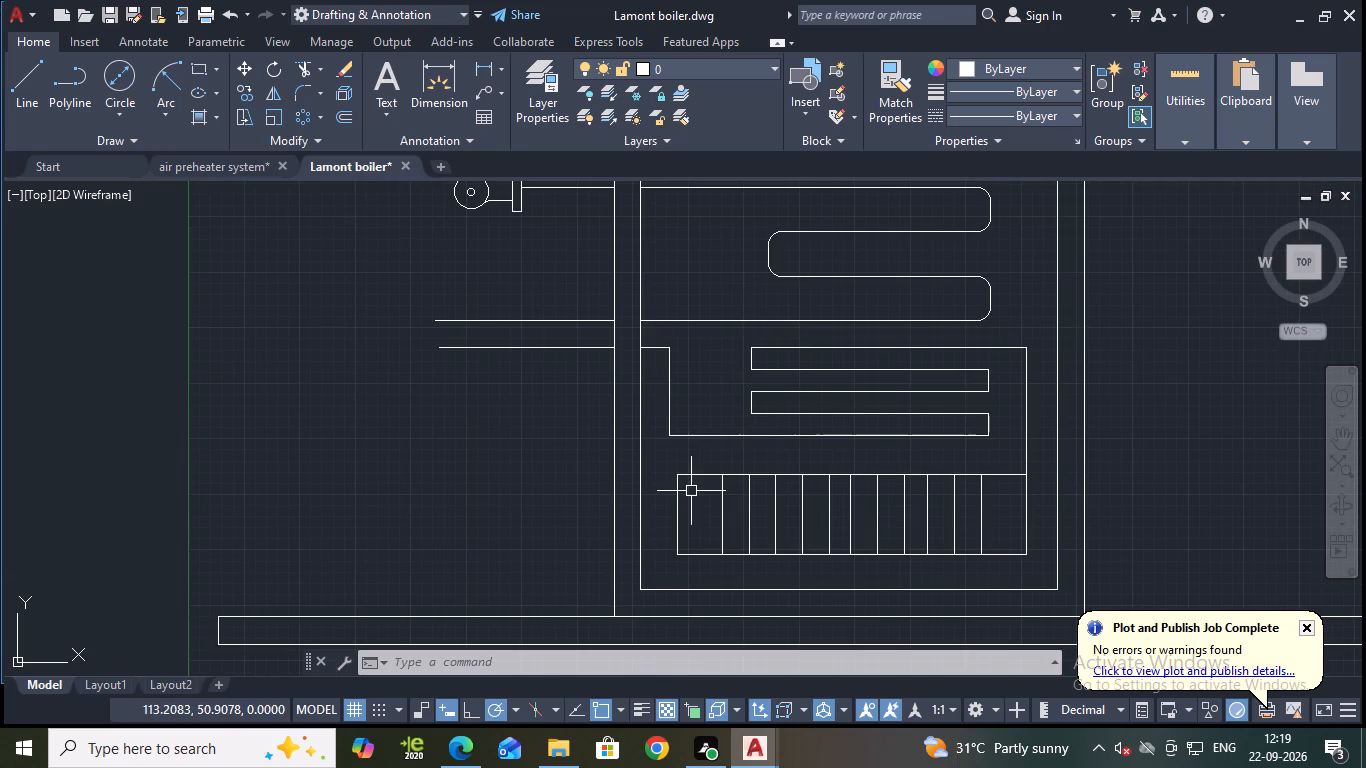
left_click(14, 84)
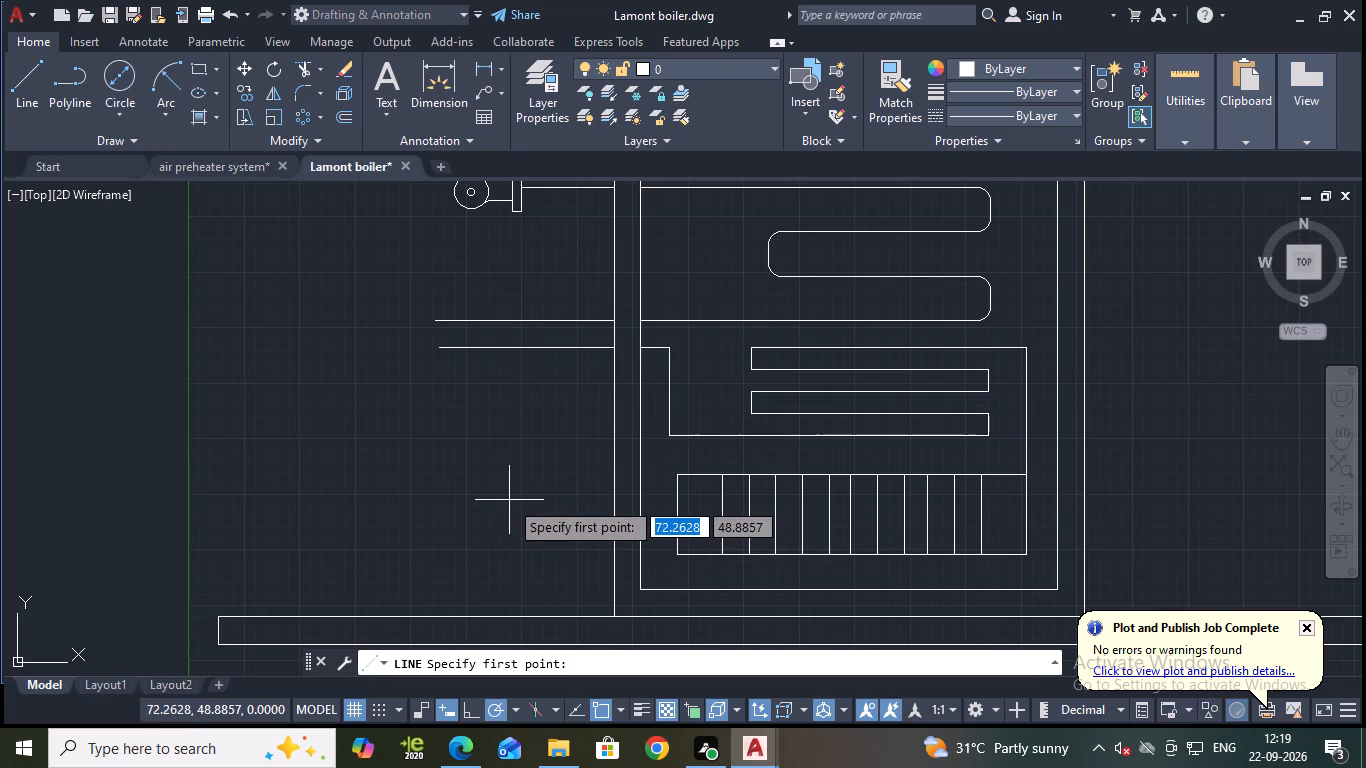
left_click(202, 67)
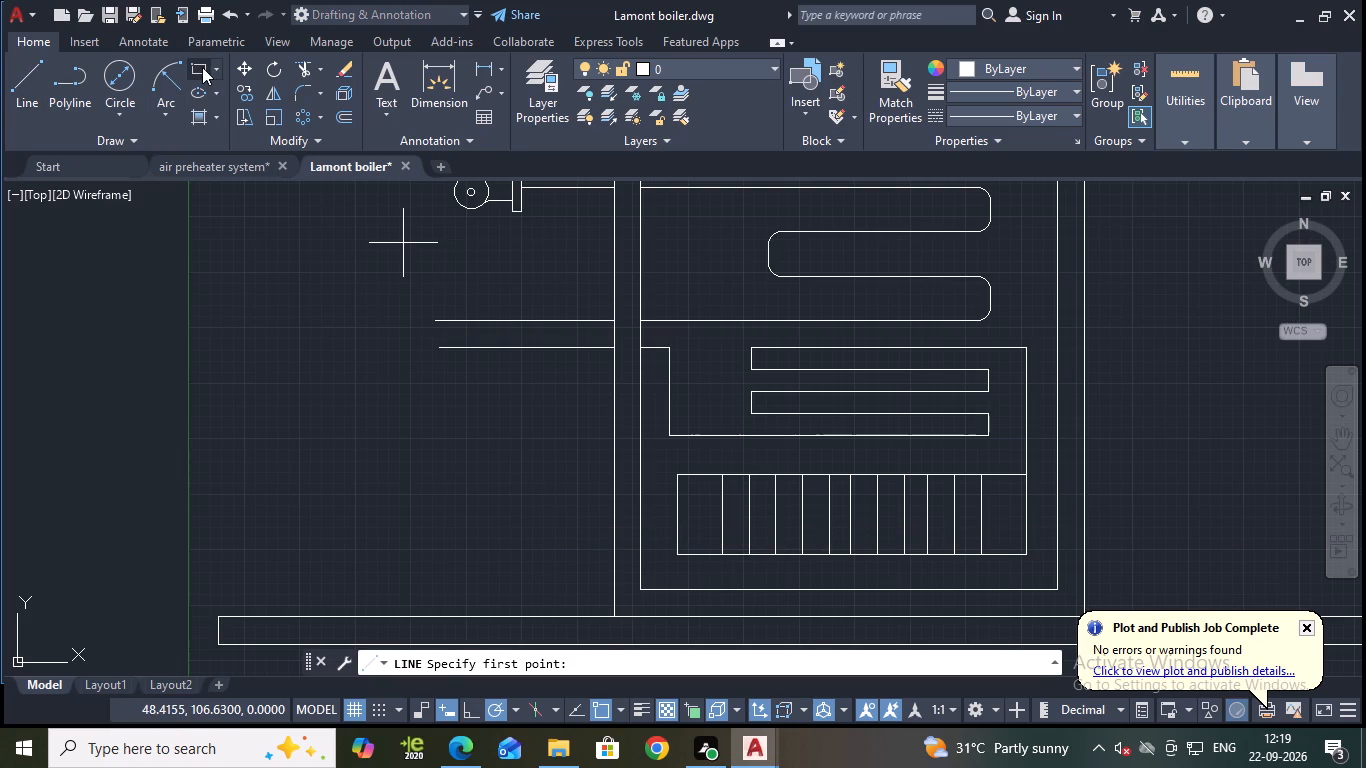
left_click(524, 513)
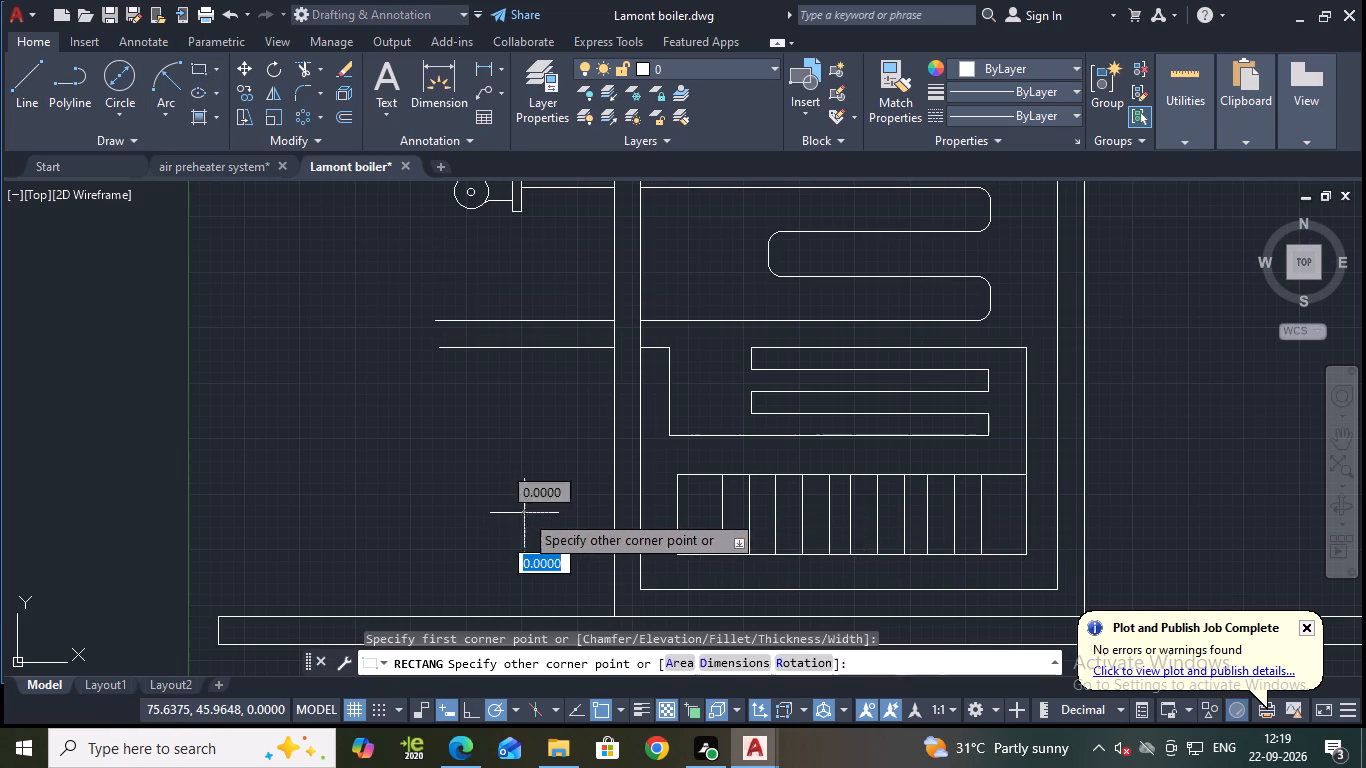
left_click(579, 536)
key("Escape")
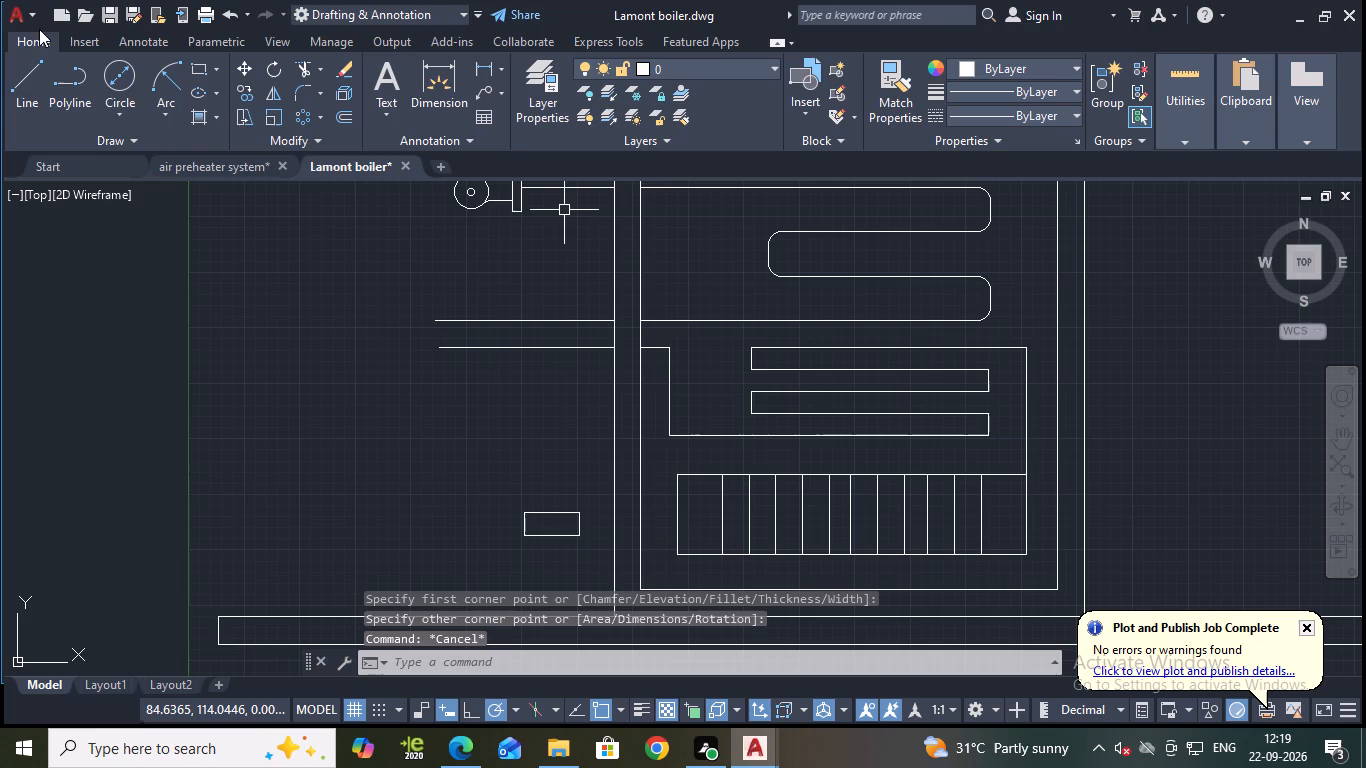
Draw a line from the divided unit's top-left corner about 3 units up, 28 left and 11 down to the small rectangle, and save.
left_click(42, 66)
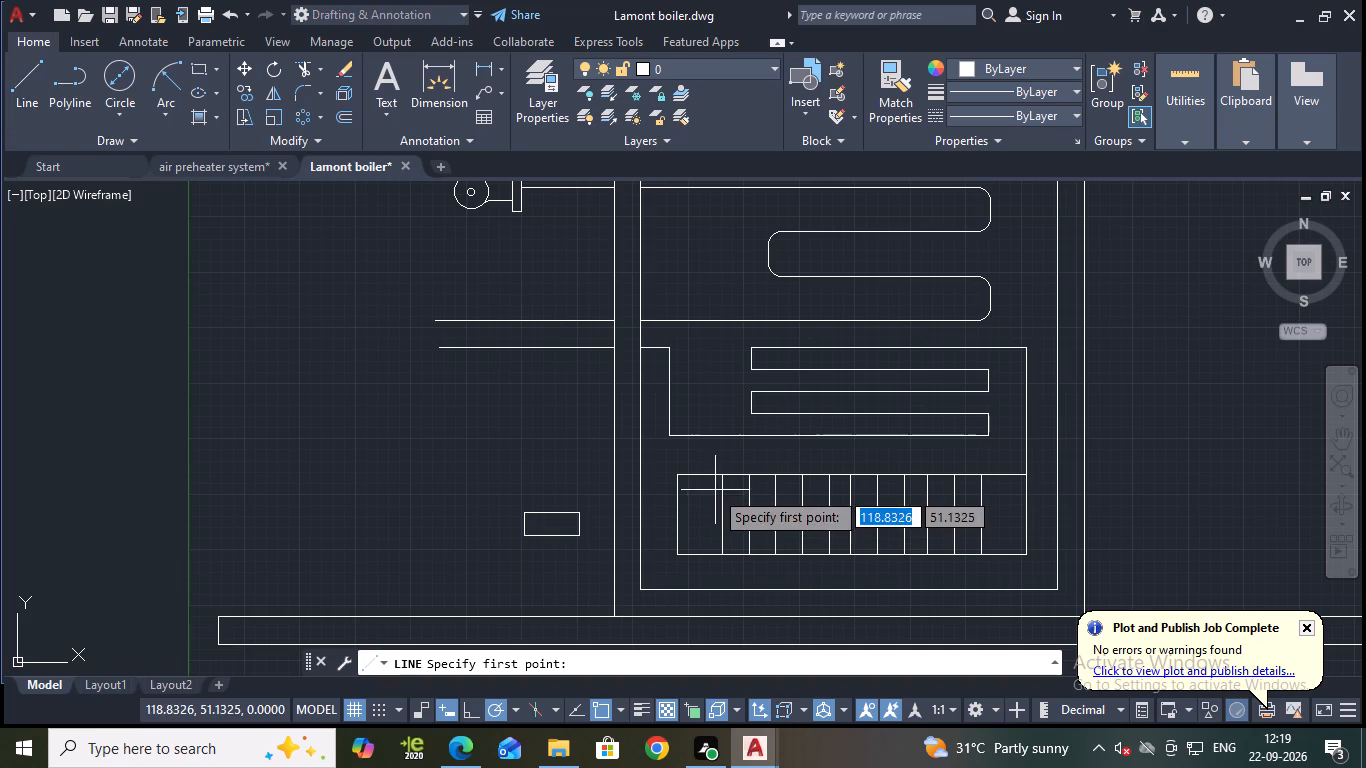
left_click(676, 477)
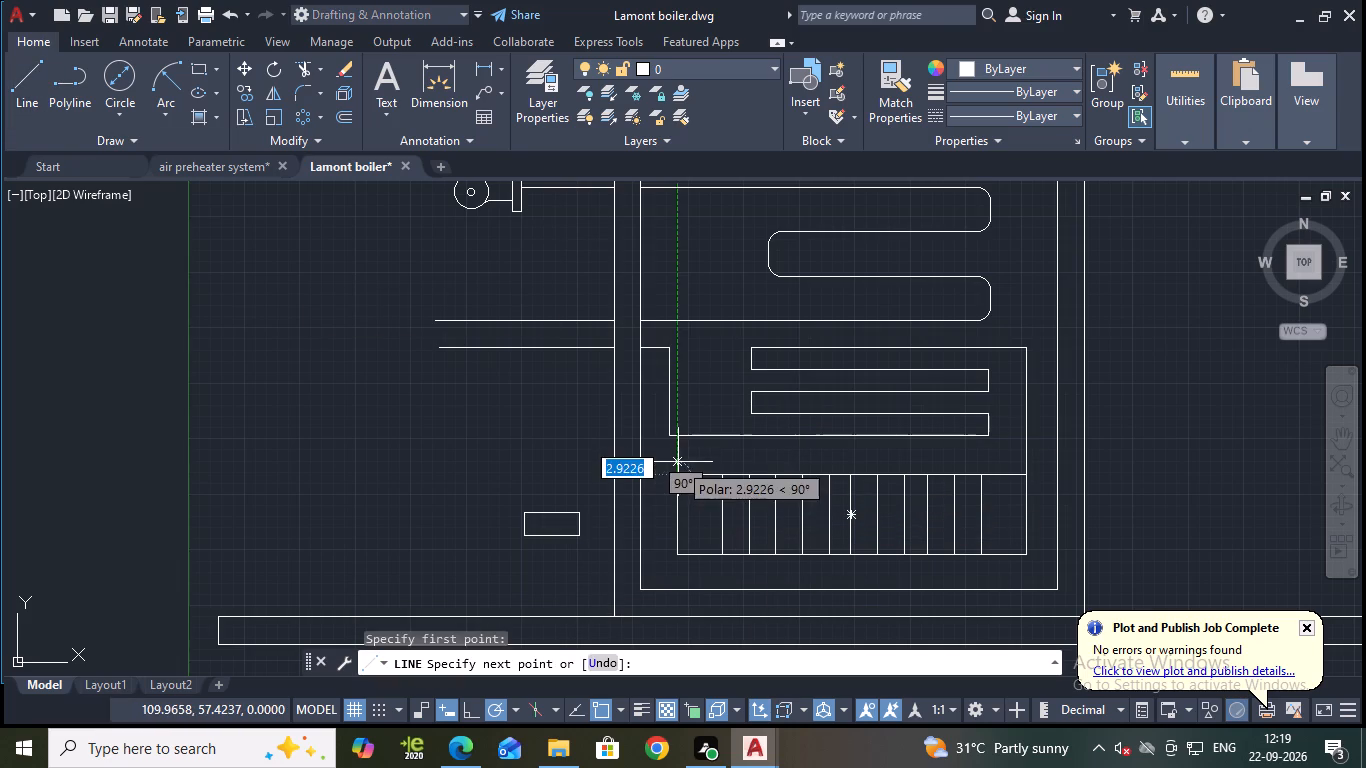
left_click(678, 462)
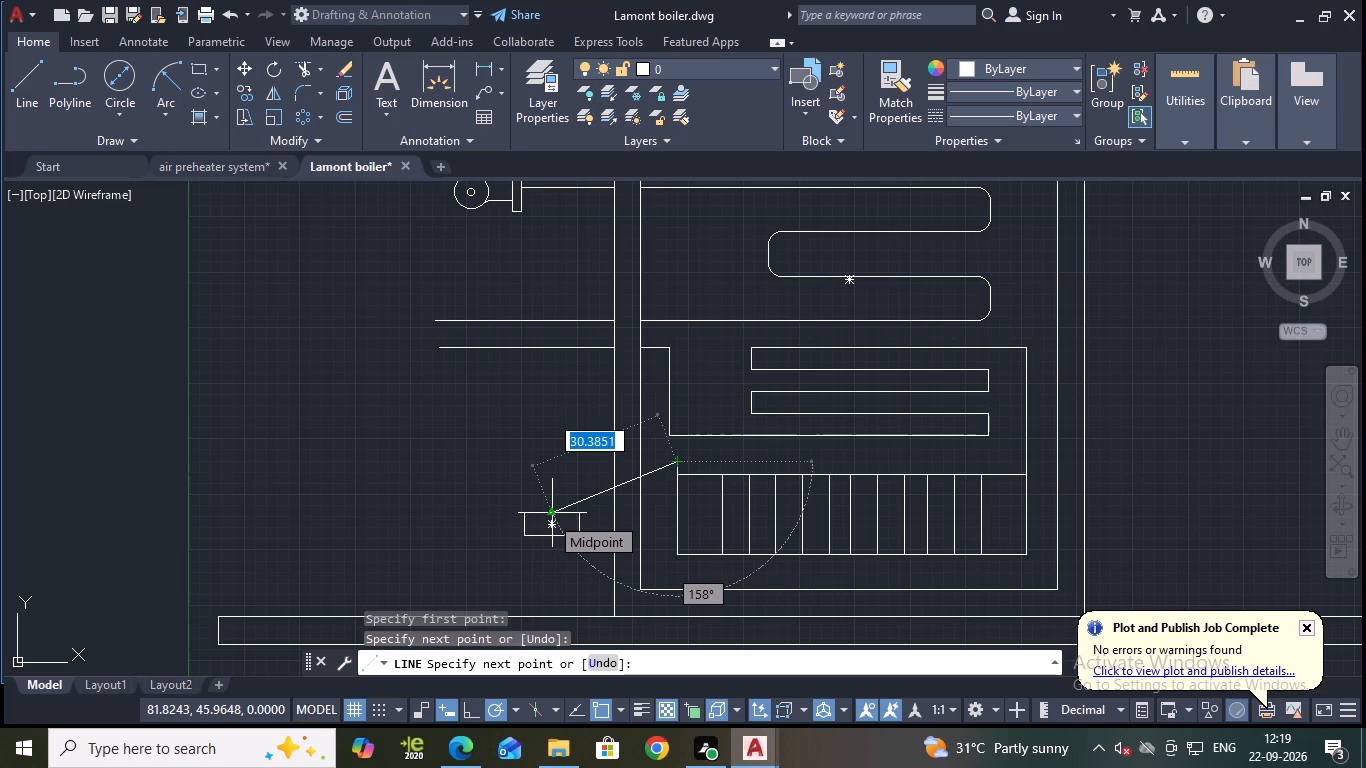
left_click(550, 460)
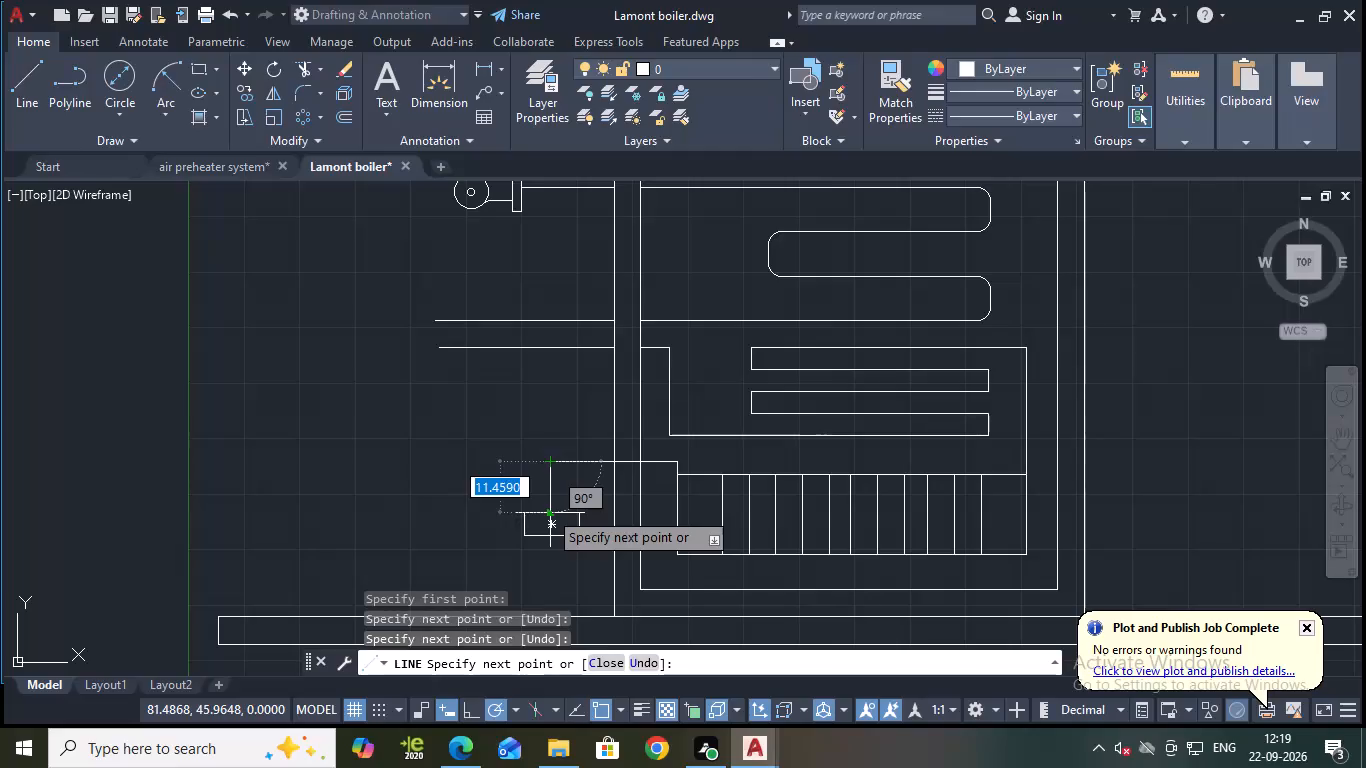
left_click(548, 510)
scroll(628, 435, "up", 2)
key("Escape")
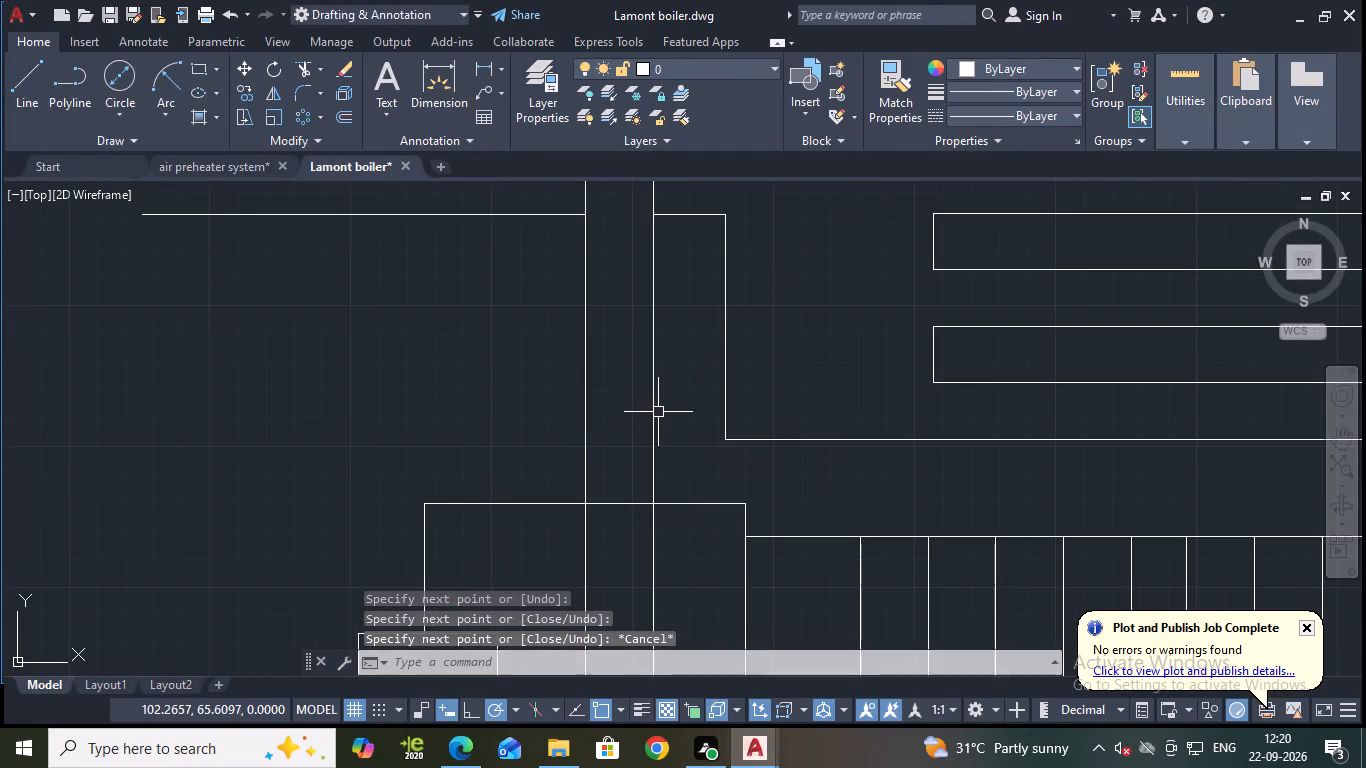
scroll(658, 412, "down", 2)
key("ctrl+s")
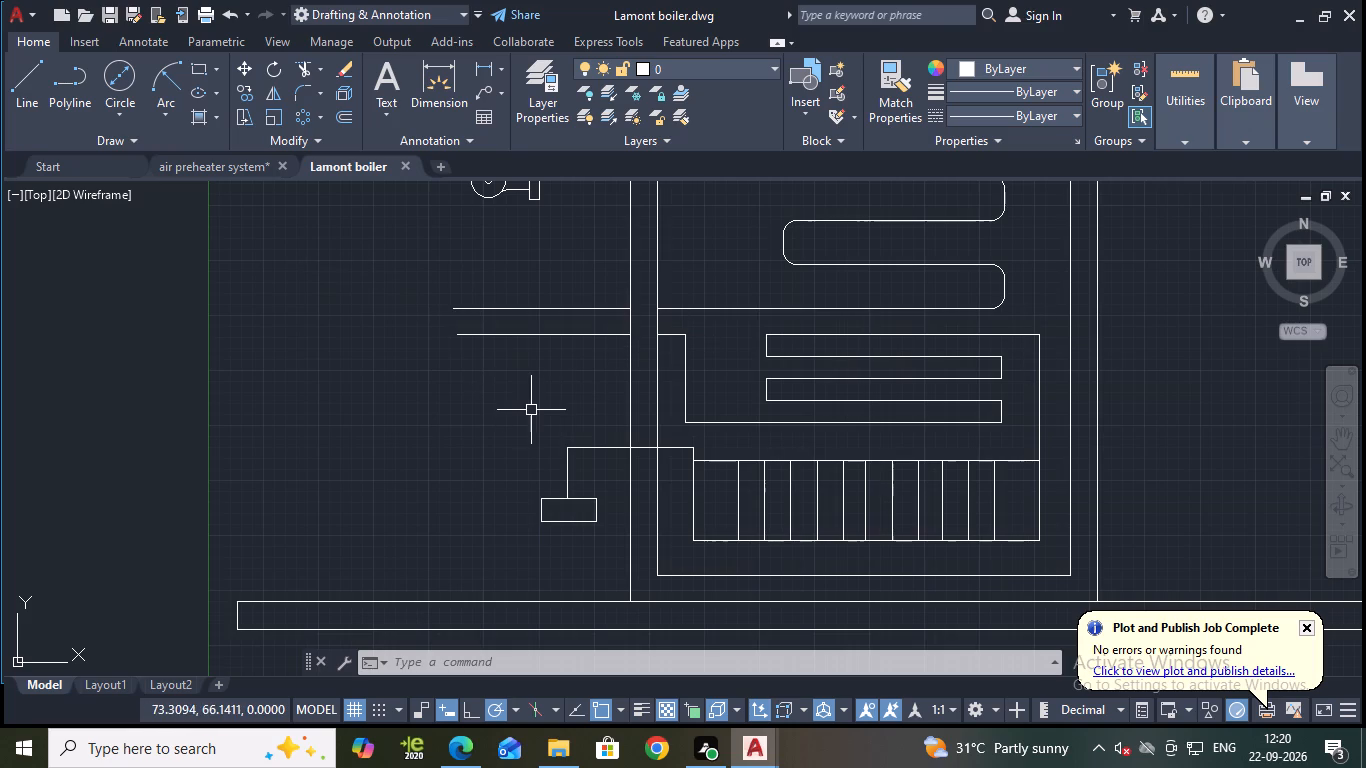
Draw a circle around the outer ends of the two coil pipes that extend left of the boiler.
scroll(453, 417, "down", 1)
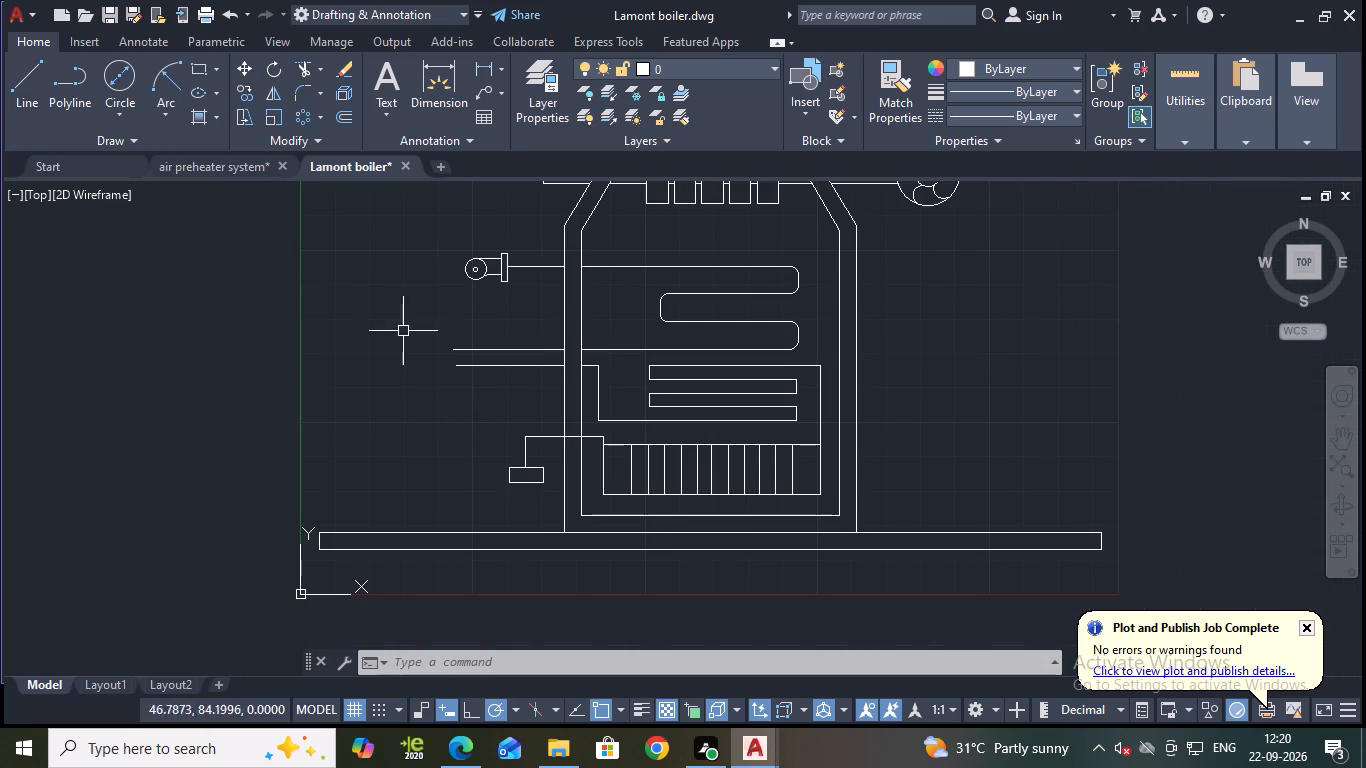
left_click(114, 91)
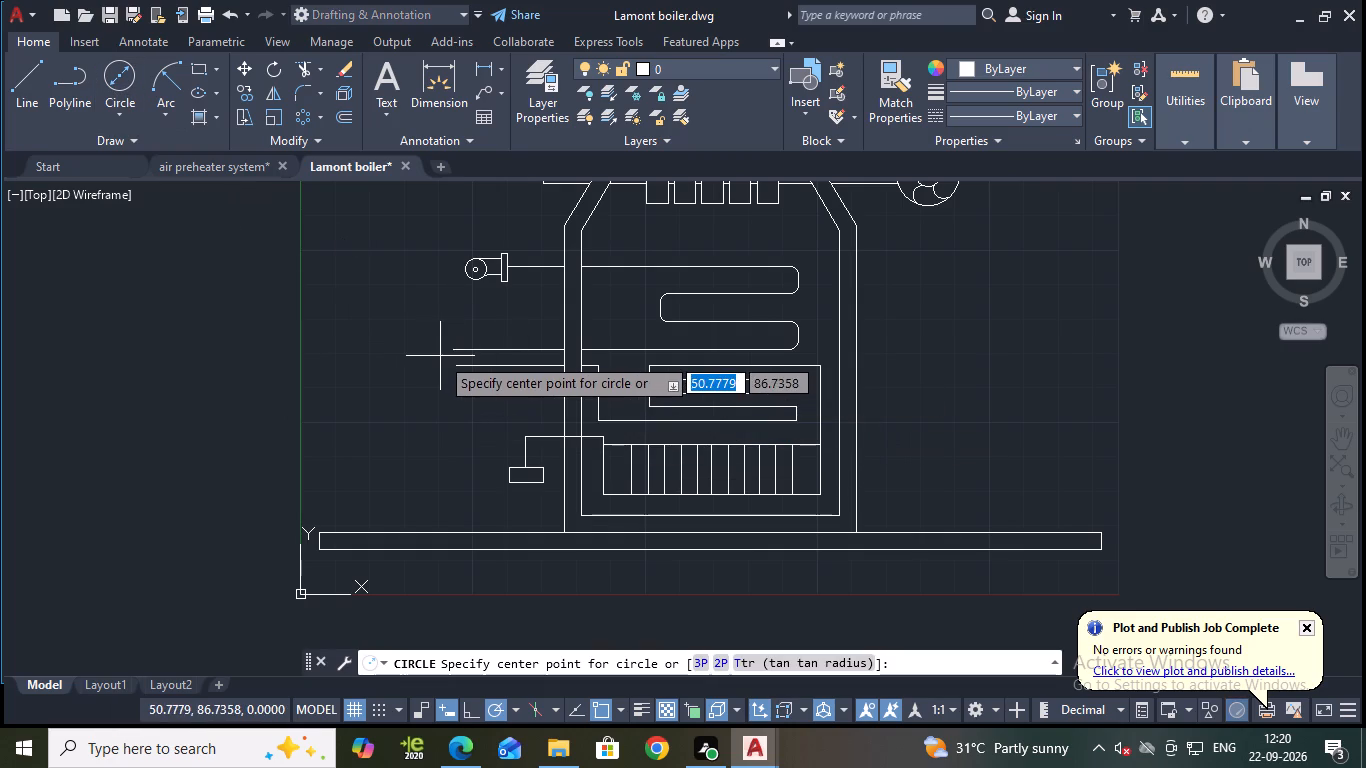
left_click(439, 358)
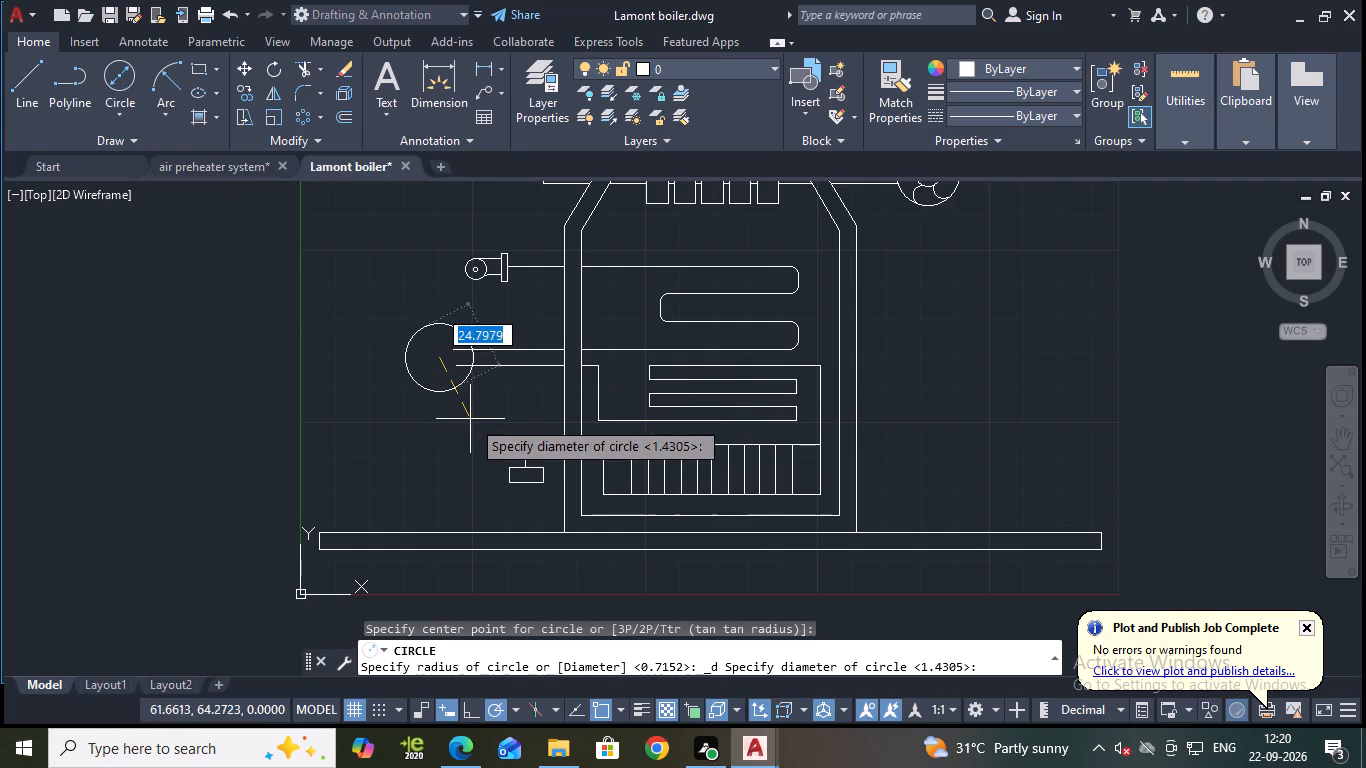
left_click(473, 425)
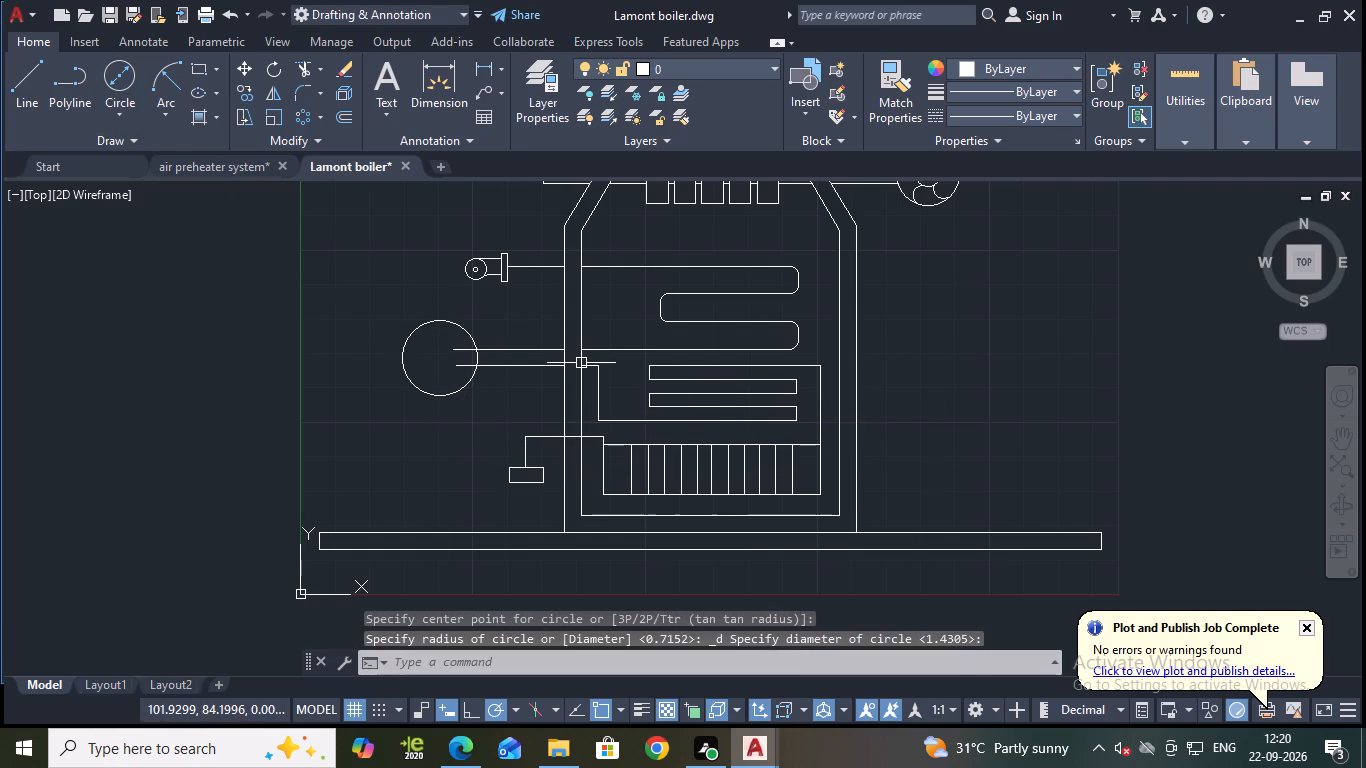
key("Escape")
Trim the two coil pipe ends that extend inside the drum circle left of the boiler, and save.
type("TR")
key("Return")
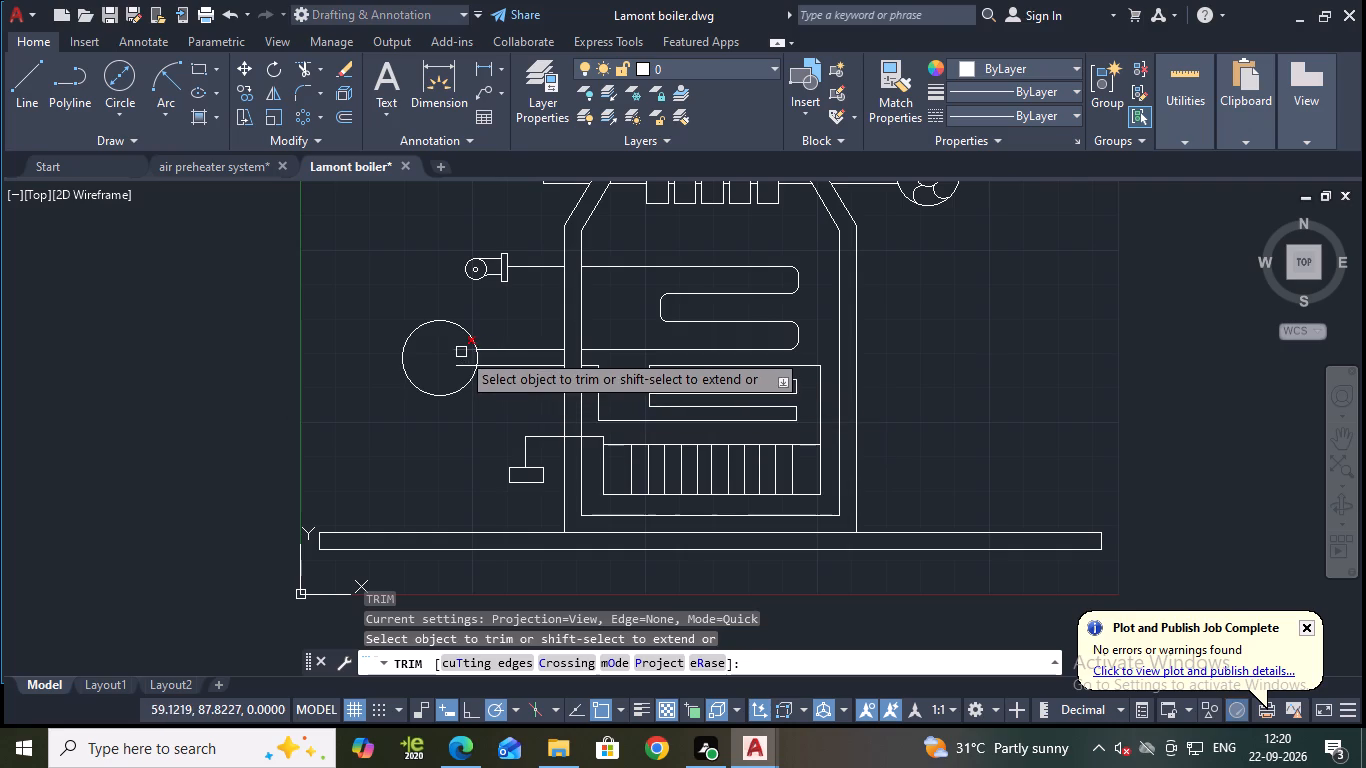
left_click(460, 351)
left_click(470, 365)
key("ctrl+z")
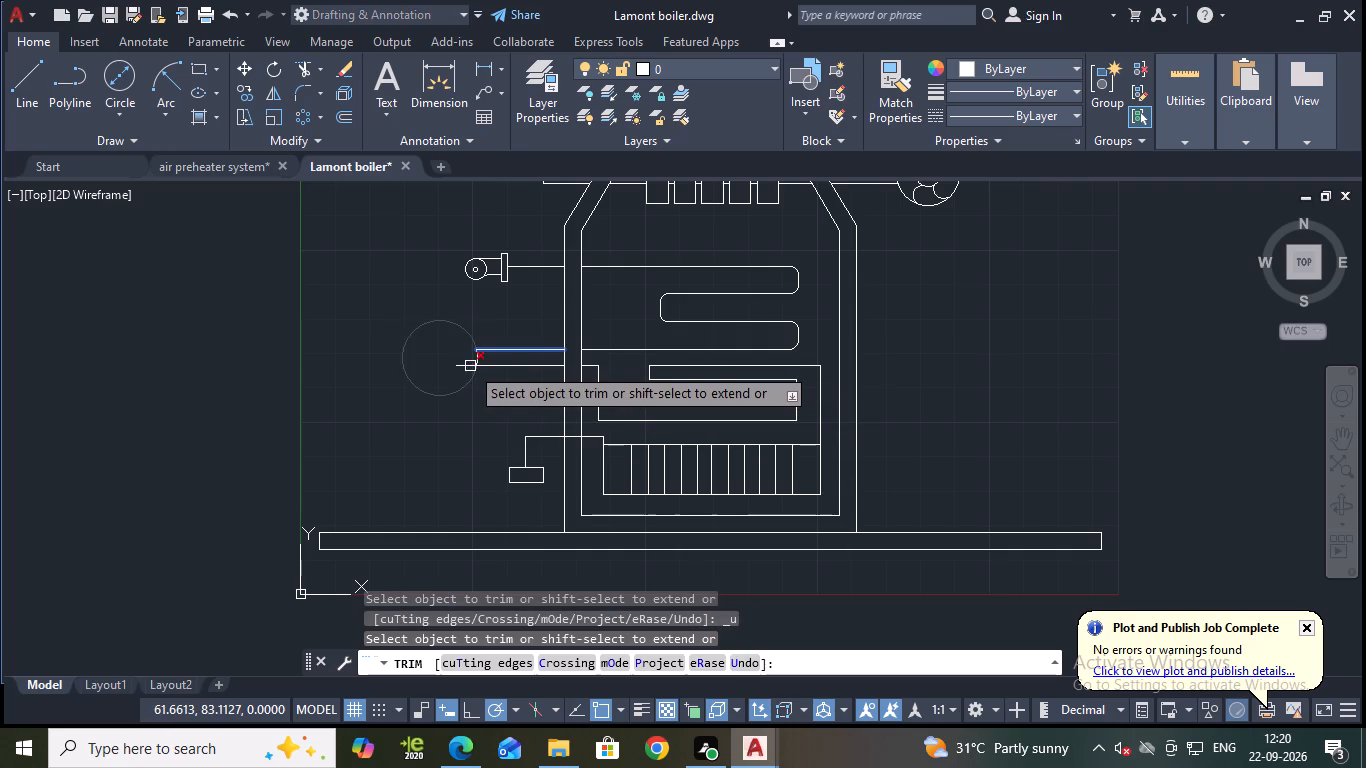
left_click(464, 367)
key("Escape")
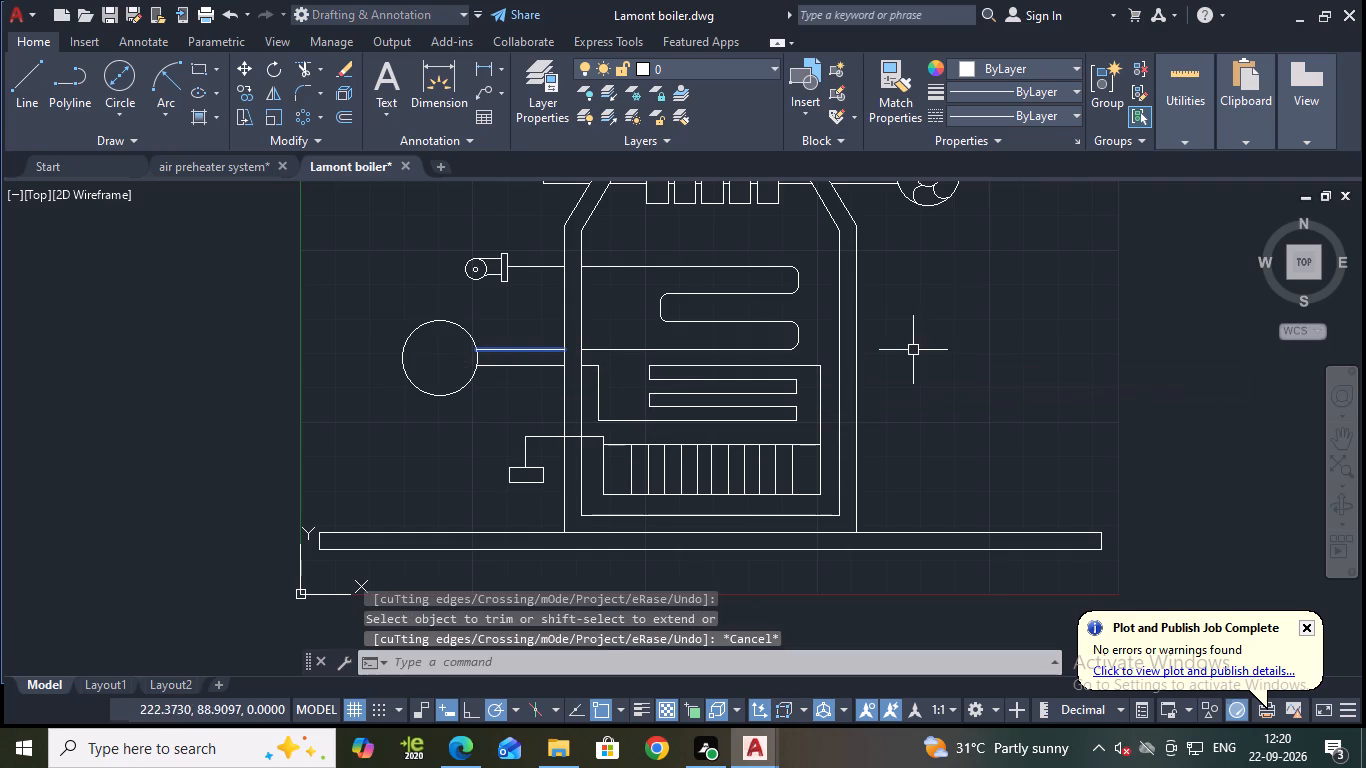
middle_click_drag(951, 336, 997, 371)
key("Escape")
key("ctrl+s")
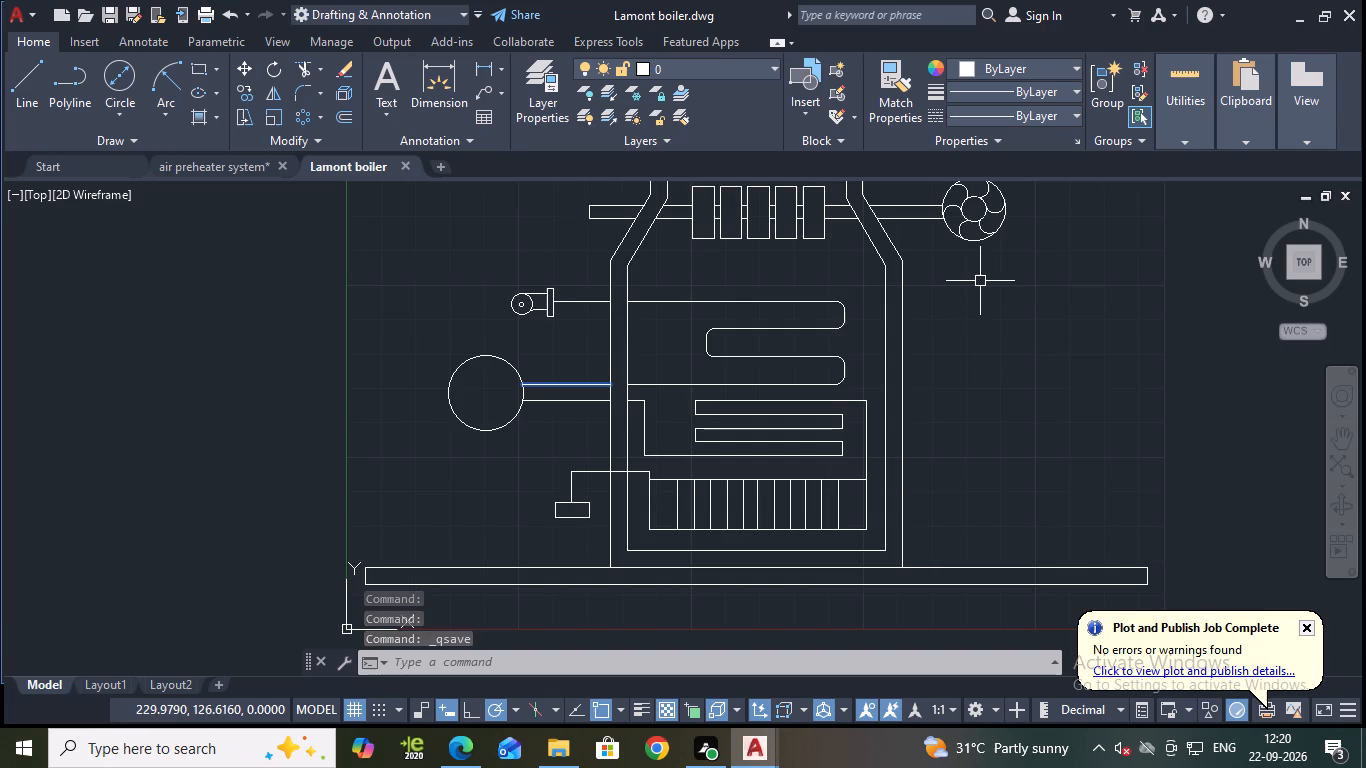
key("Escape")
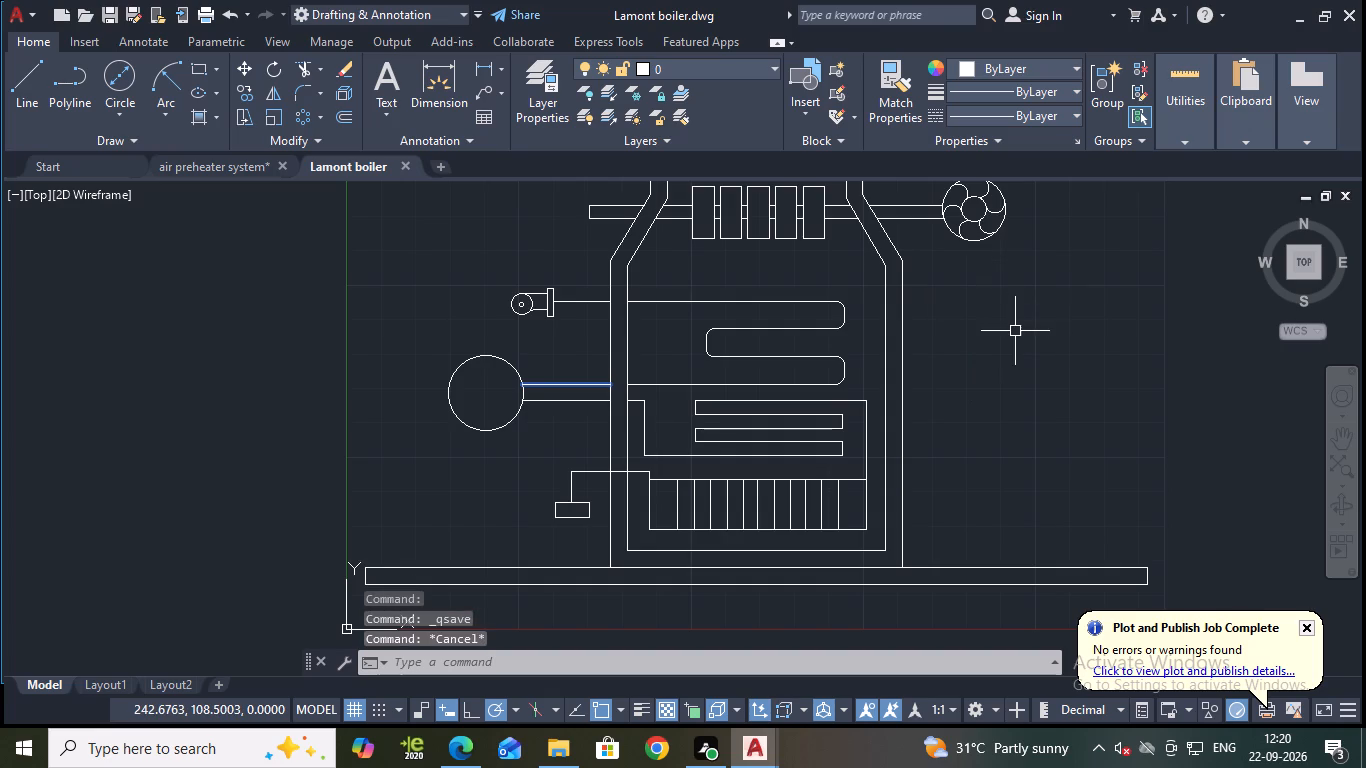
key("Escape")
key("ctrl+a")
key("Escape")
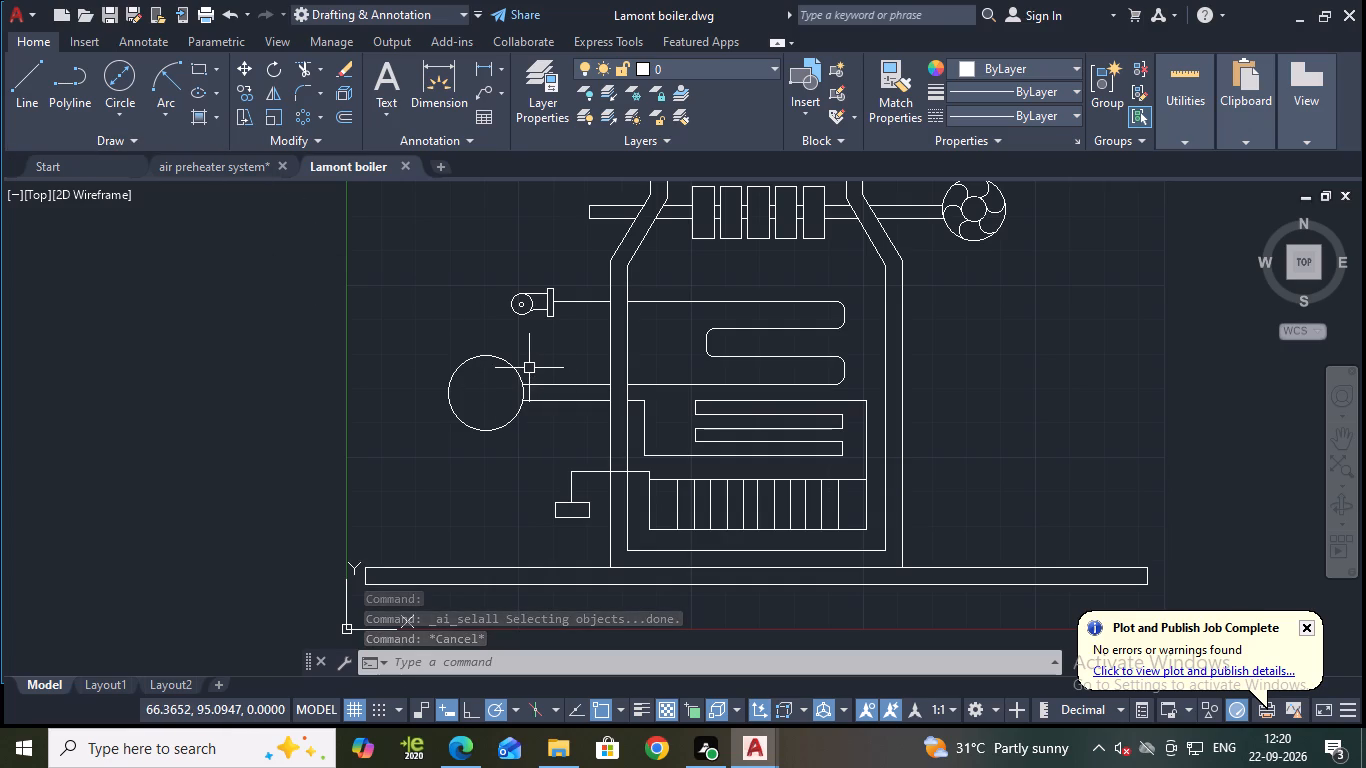
Draw a vertical line about 52 units long downward from the left edge of the drum circle.
middle_click_drag(552, 367, 636, 357)
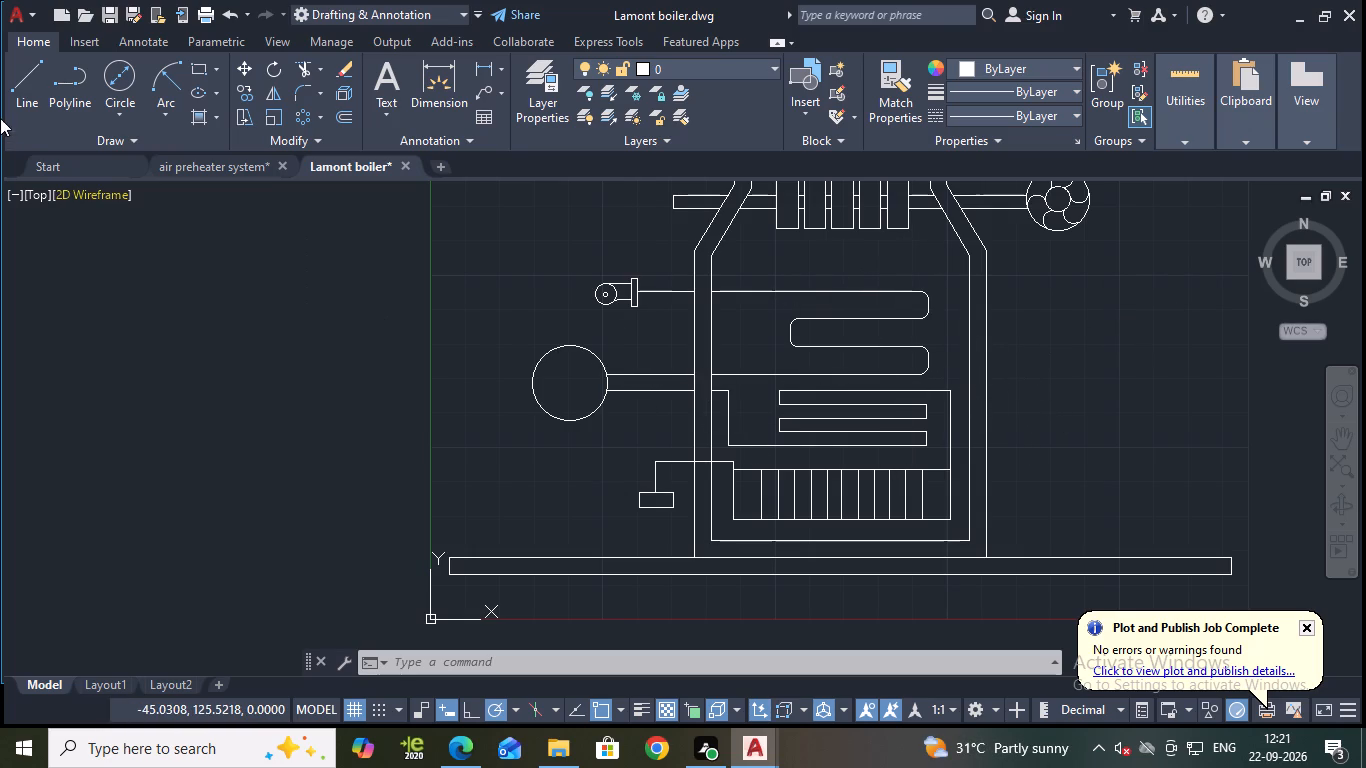
left_click(10, 81)
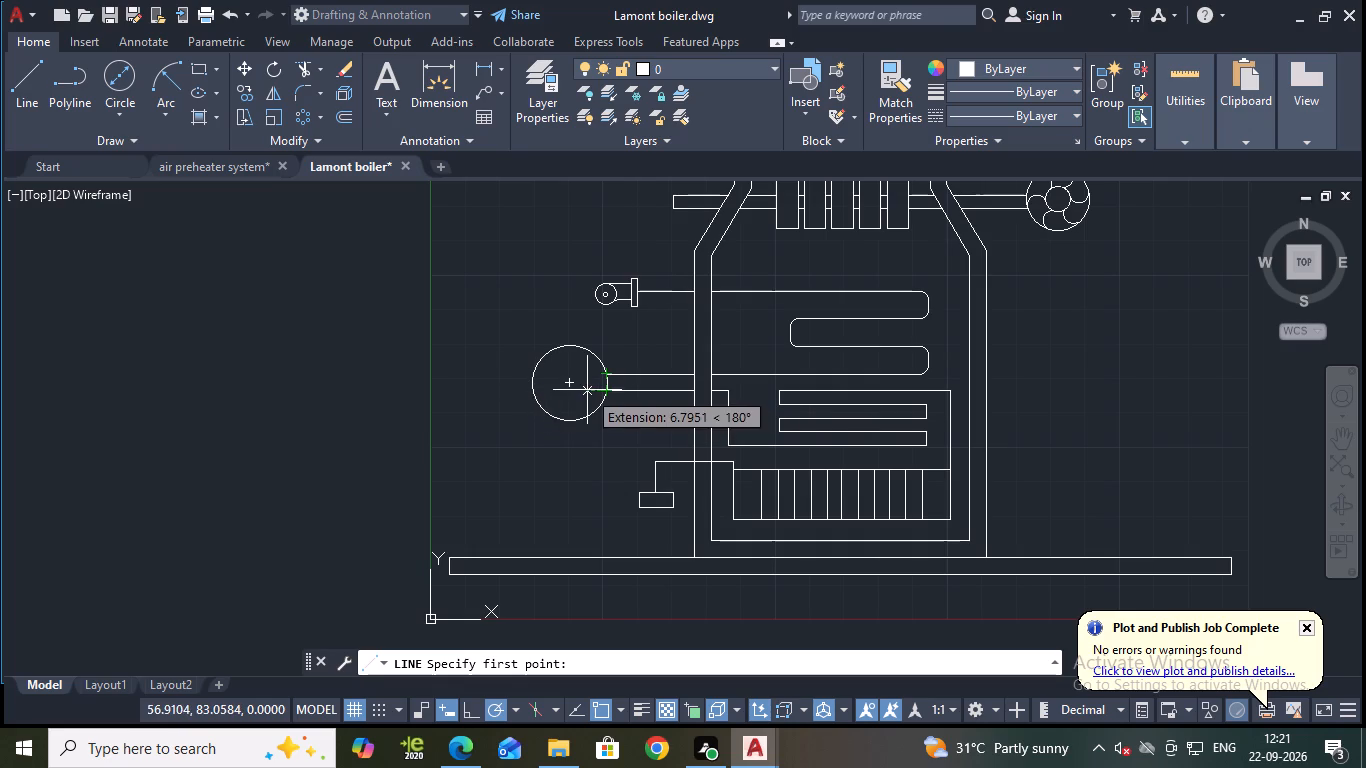
left_click(531, 390)
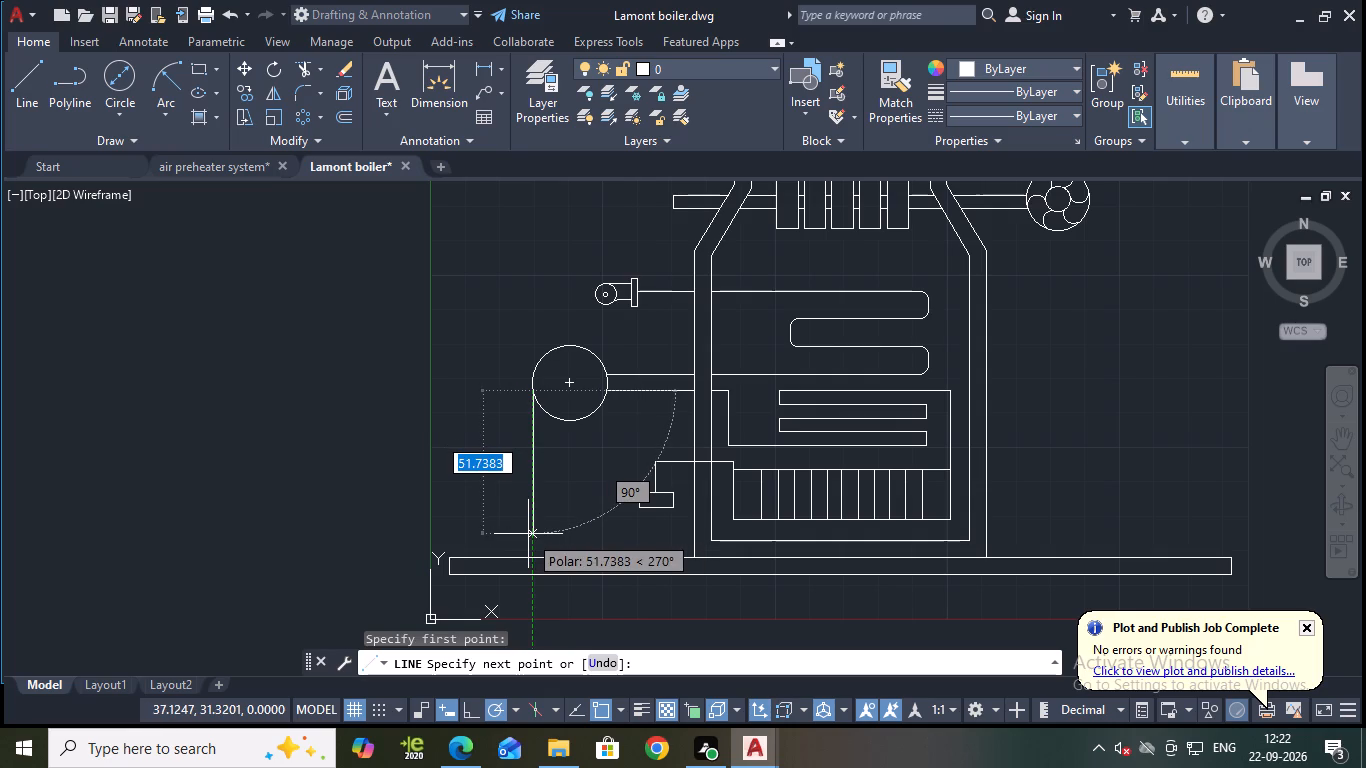
left_click(528, 534)
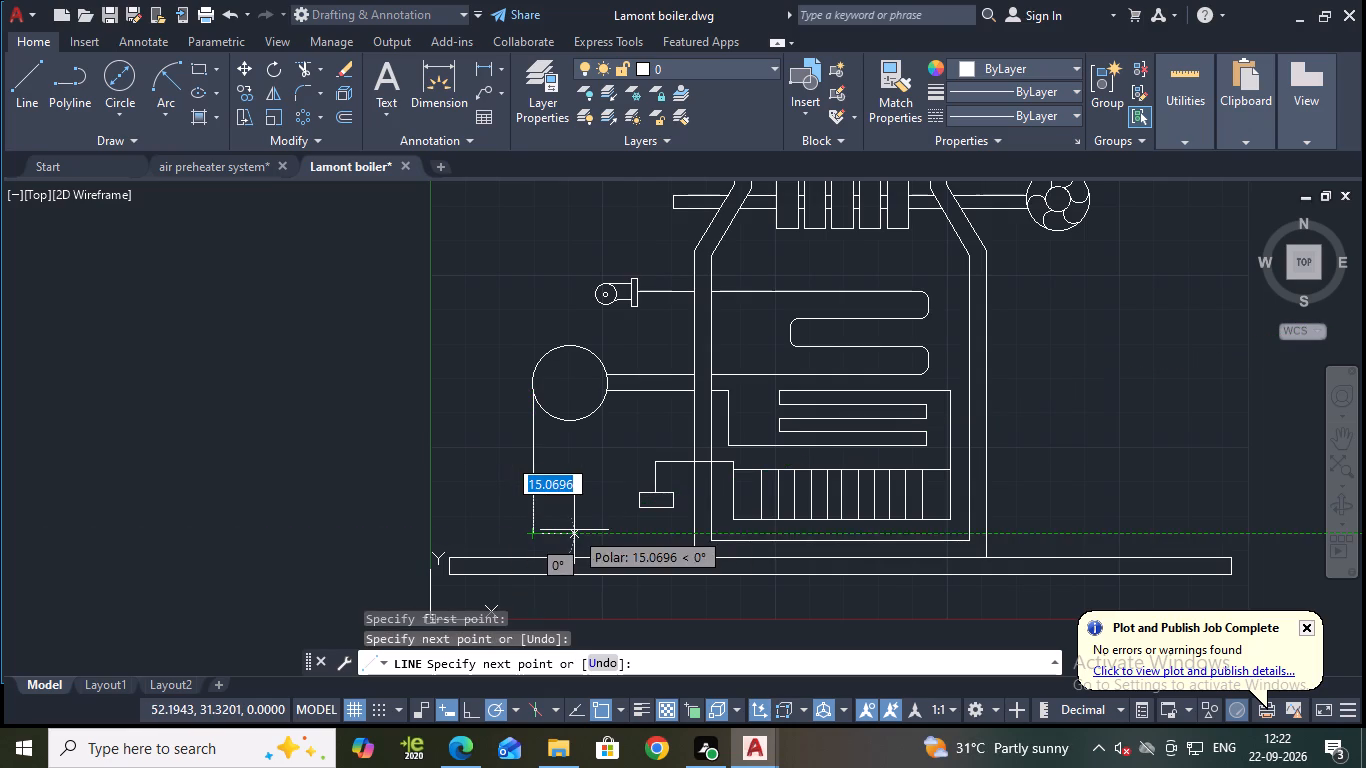
key("Escape")
Draw a circle about 15 units in diameter below the drum, beside the lower end of the vertical line.
left_click(117, 79)
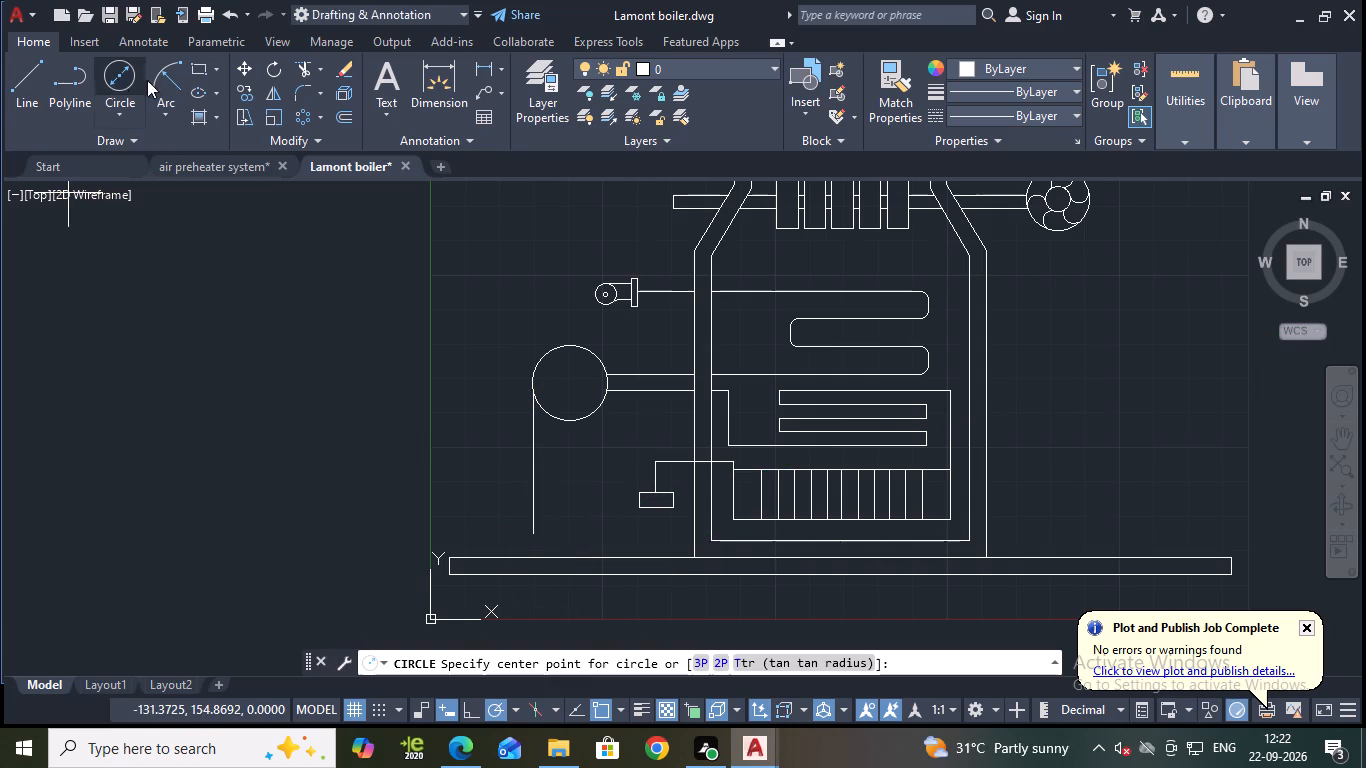
middle_click_drag(599, 524, 603, 485)
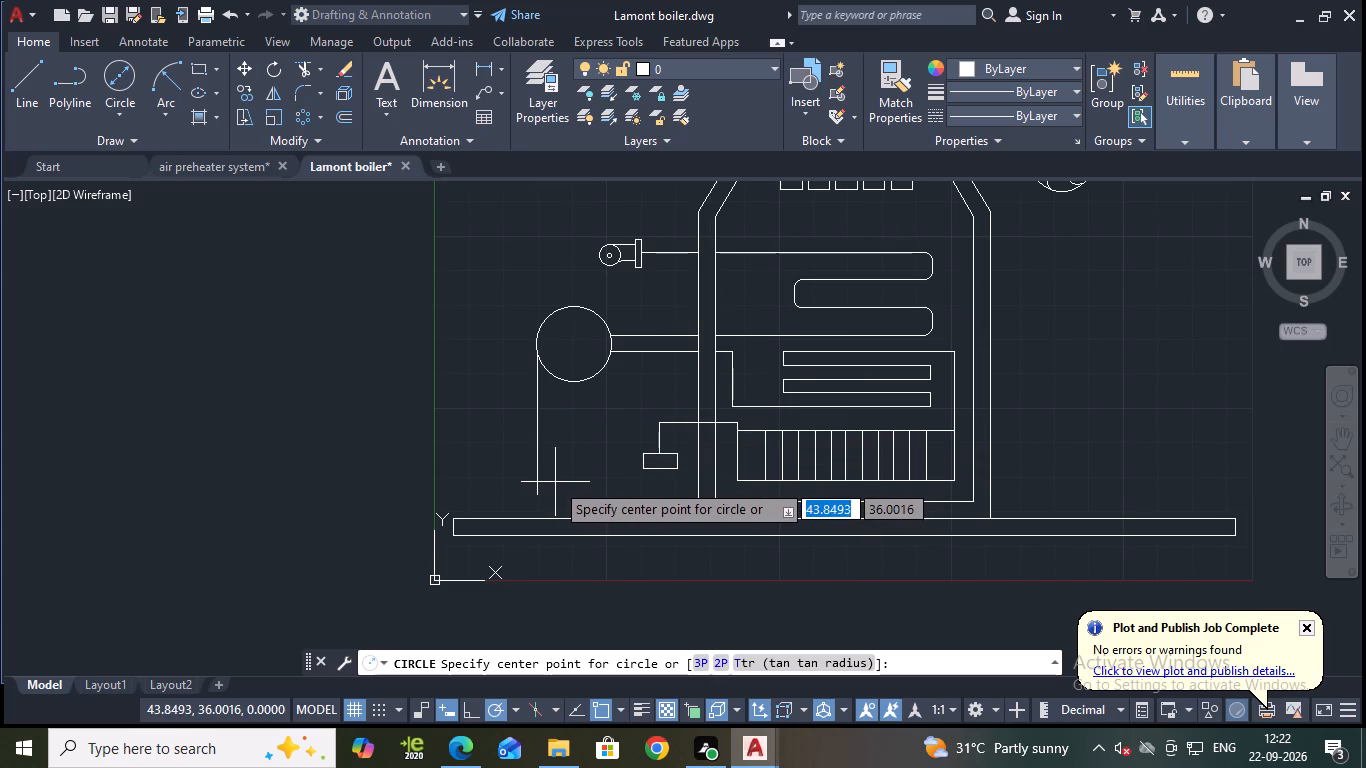
left_click(562, 485)
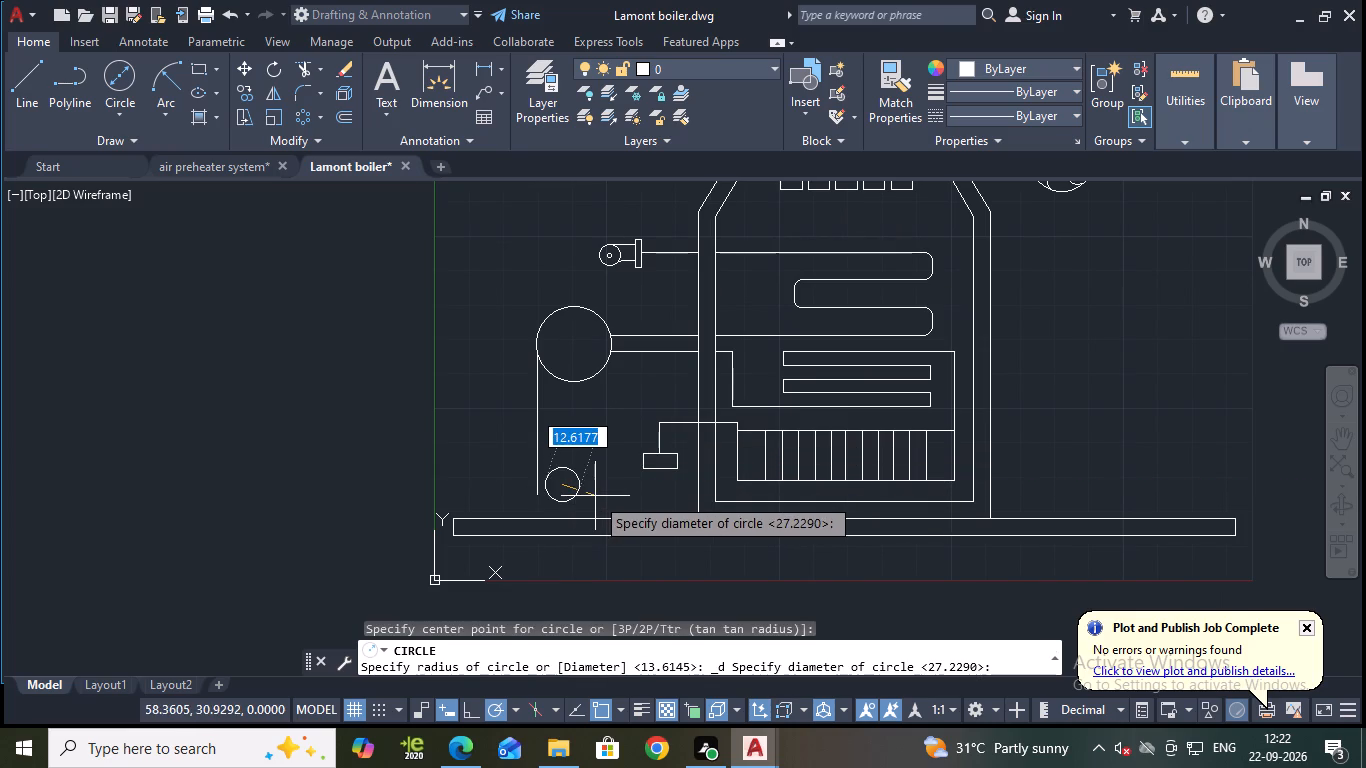
left_click(600, 498)
key("Escape")
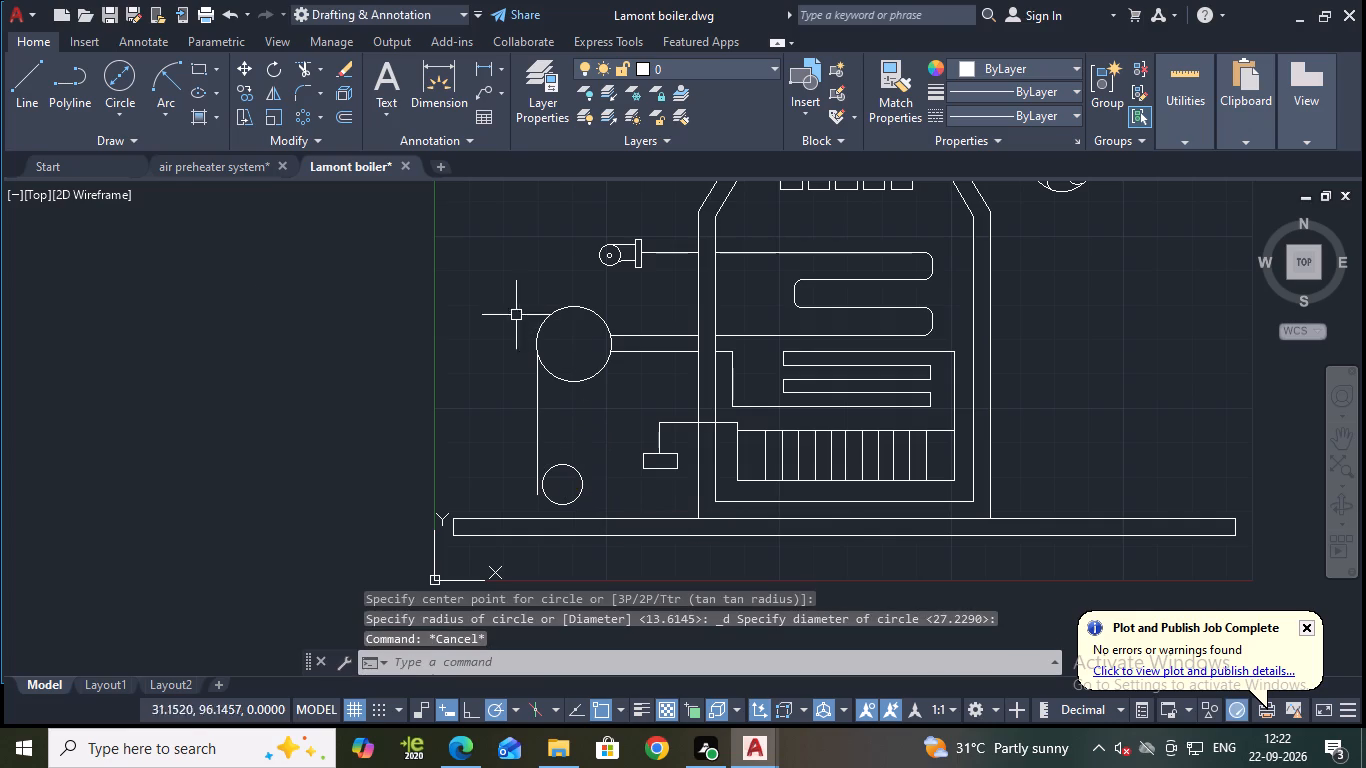
Draw an outlet from the lower circle's top point about 18.5 units right, about 6 down and back to the circle.
left_click(27, 71)
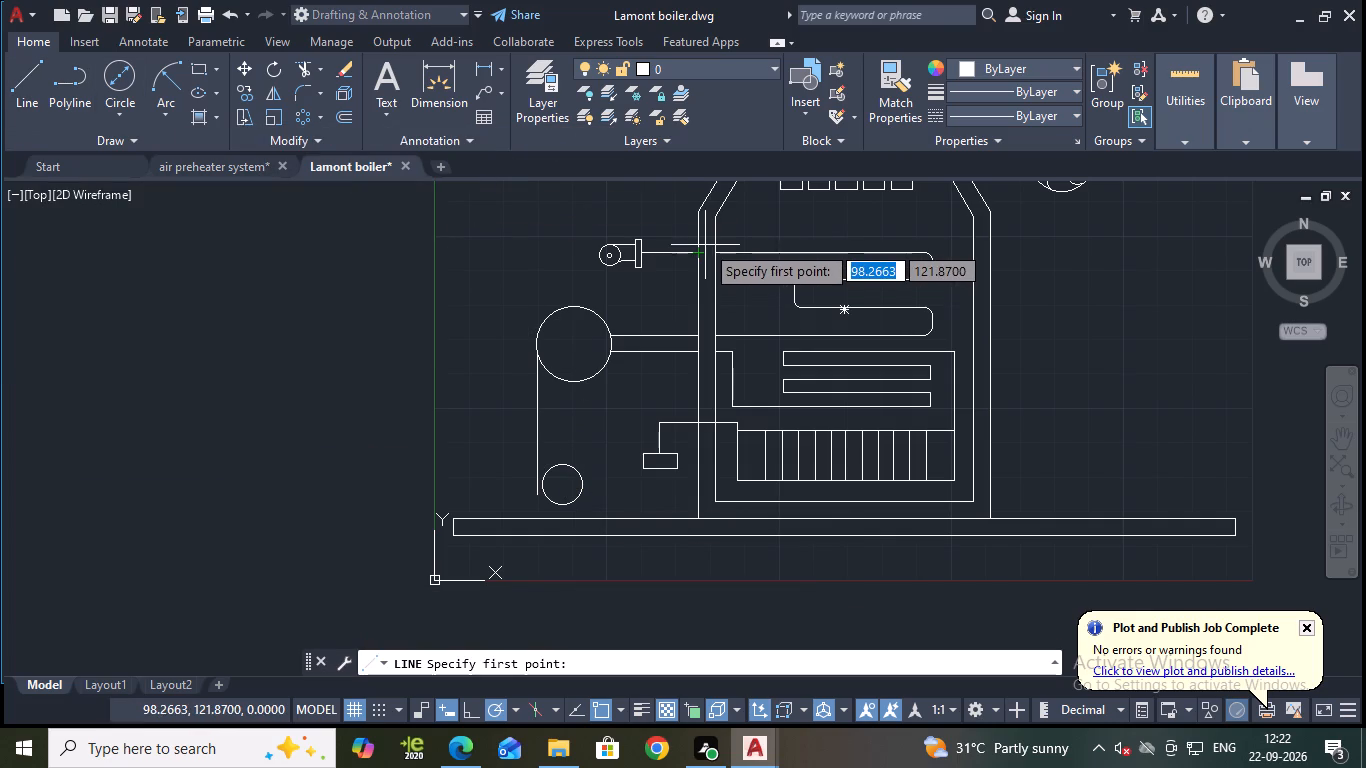
left_click(562, 465)
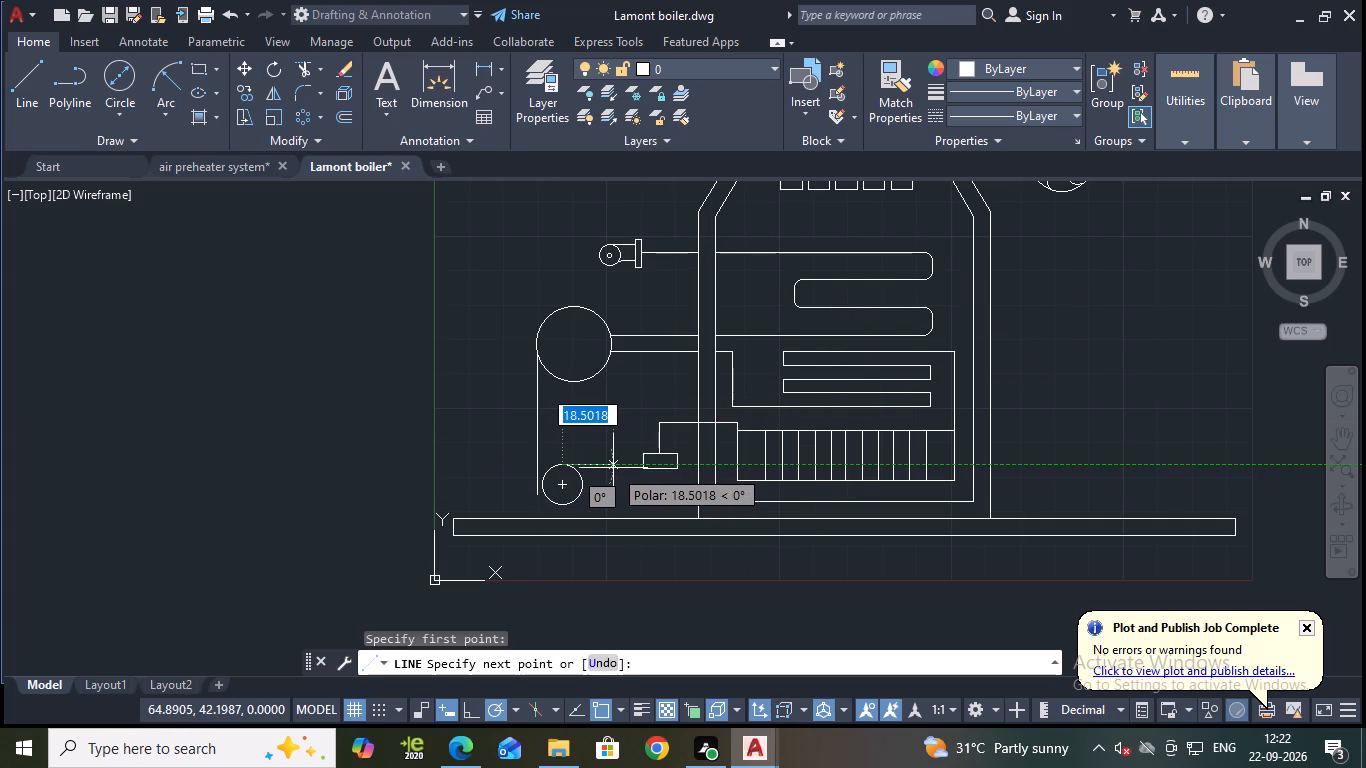
left_click(613, 468)
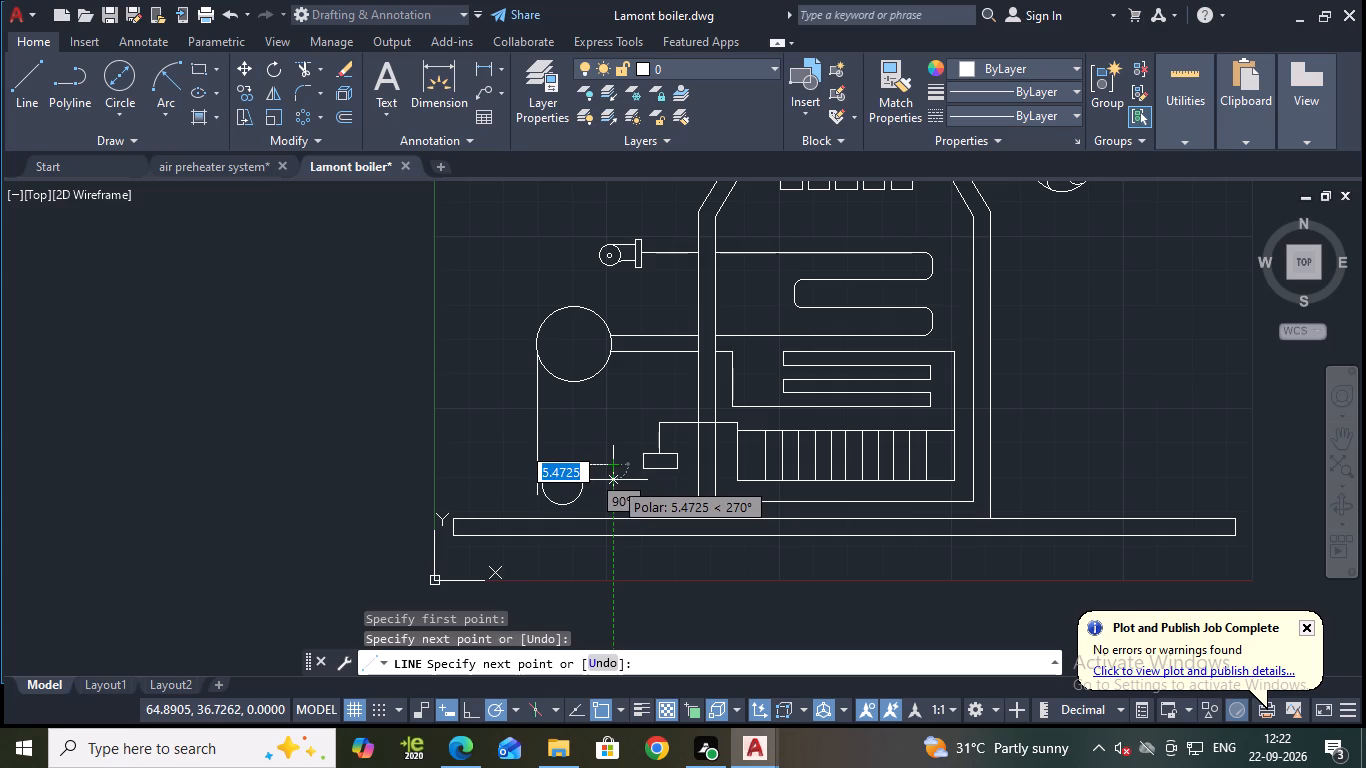
left_click(613, 482)
left_click(586, 480)
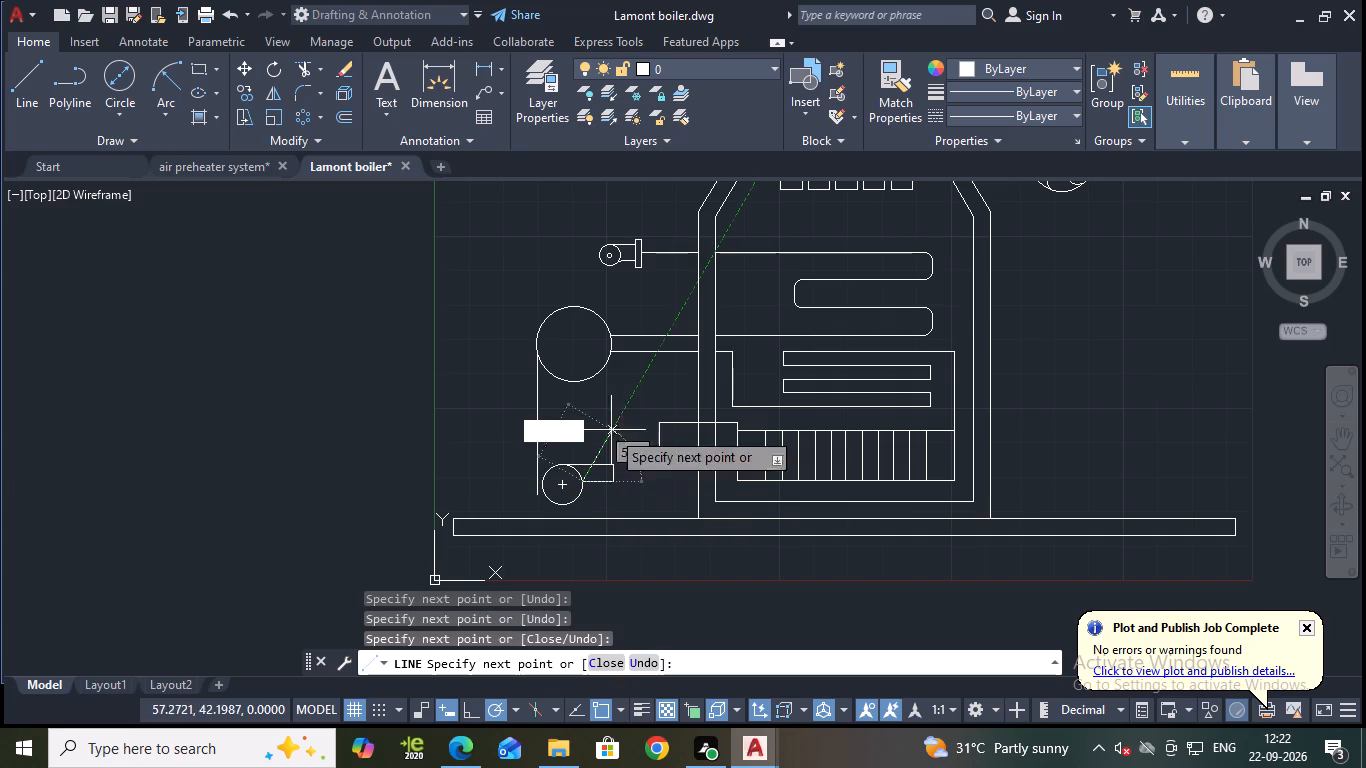
key("Escape")
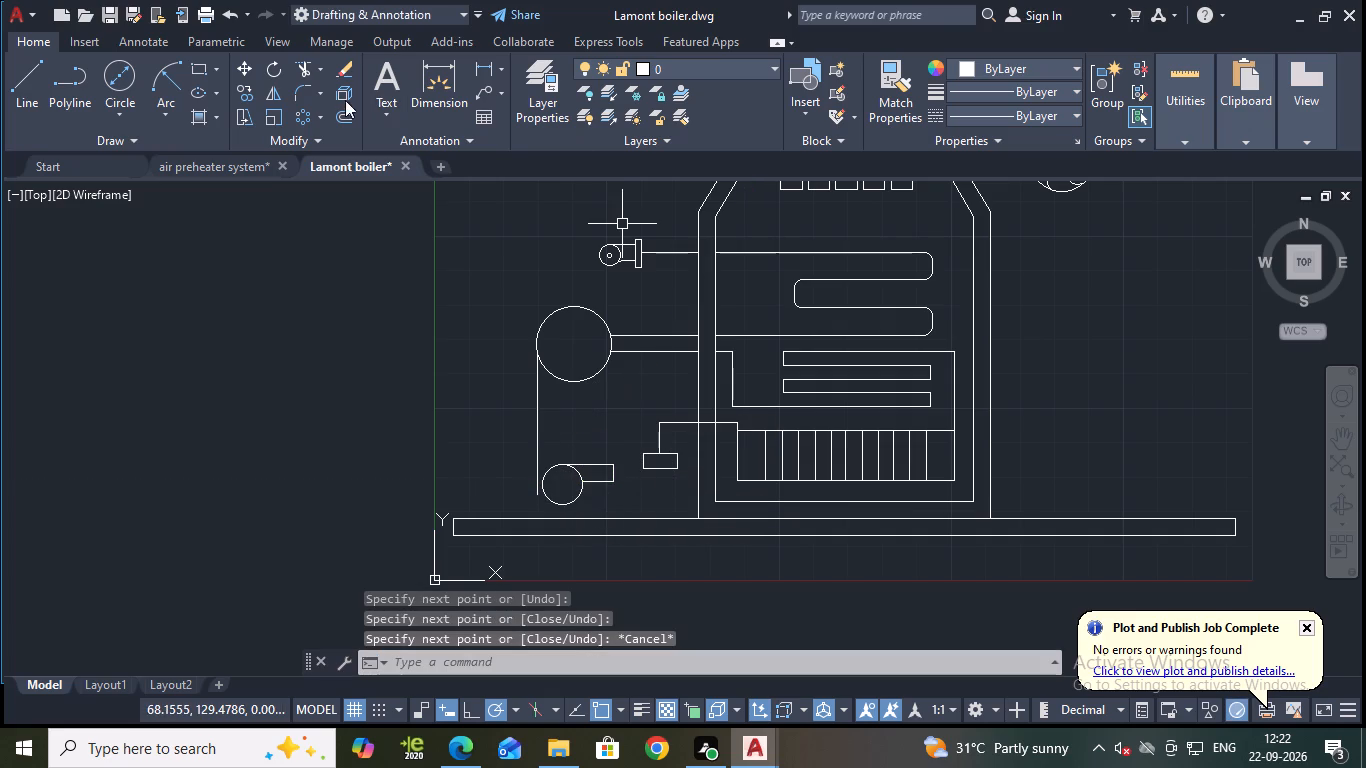
Draw a small concentric circle inside the lower pump circle.
left_click(117, 94)
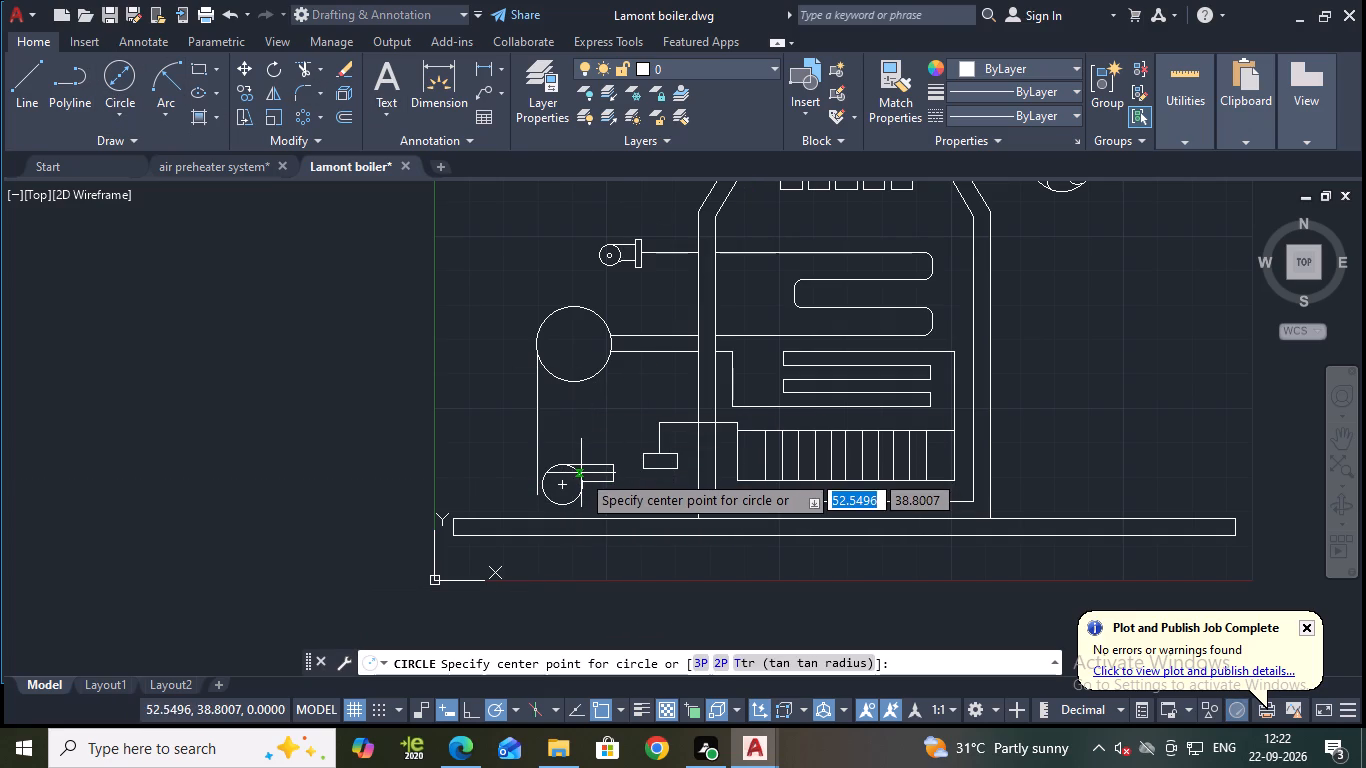
left_click(563, 485)
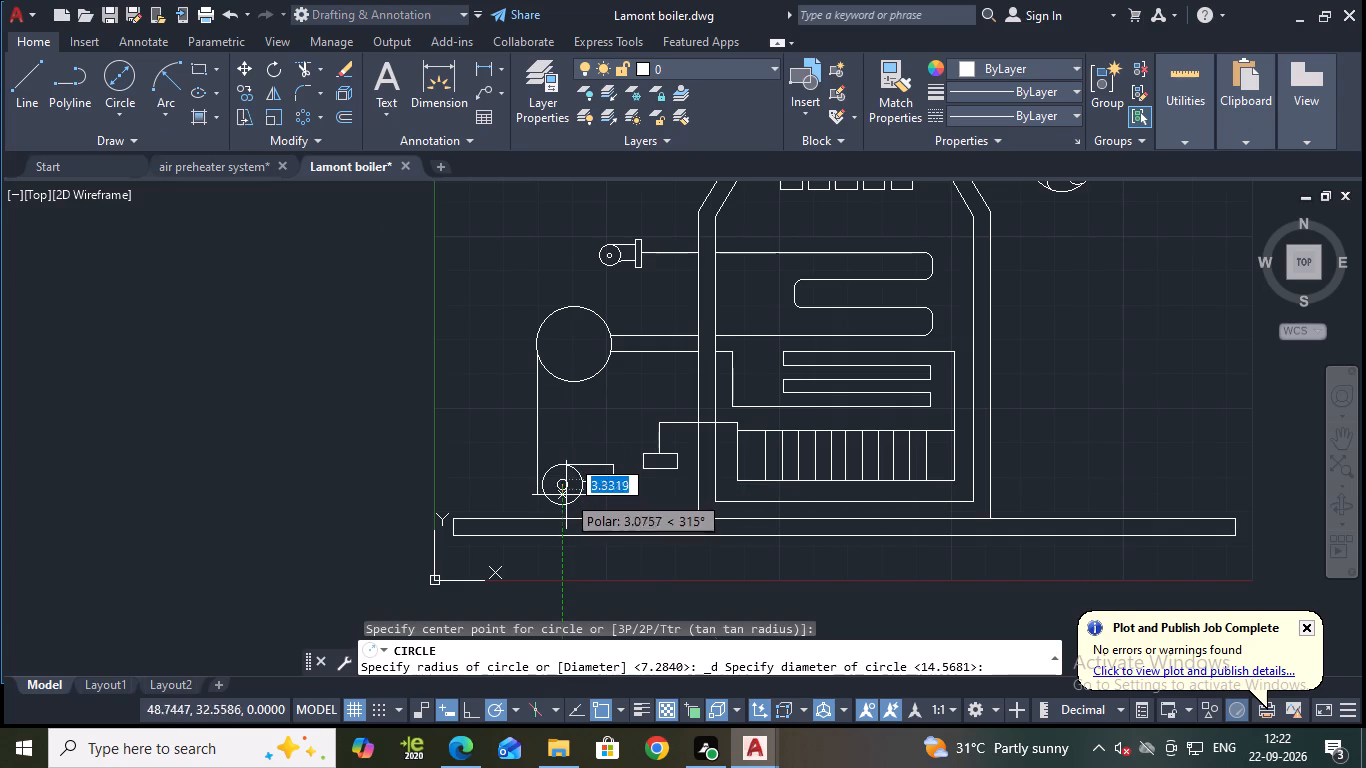
left_click(566, 498)
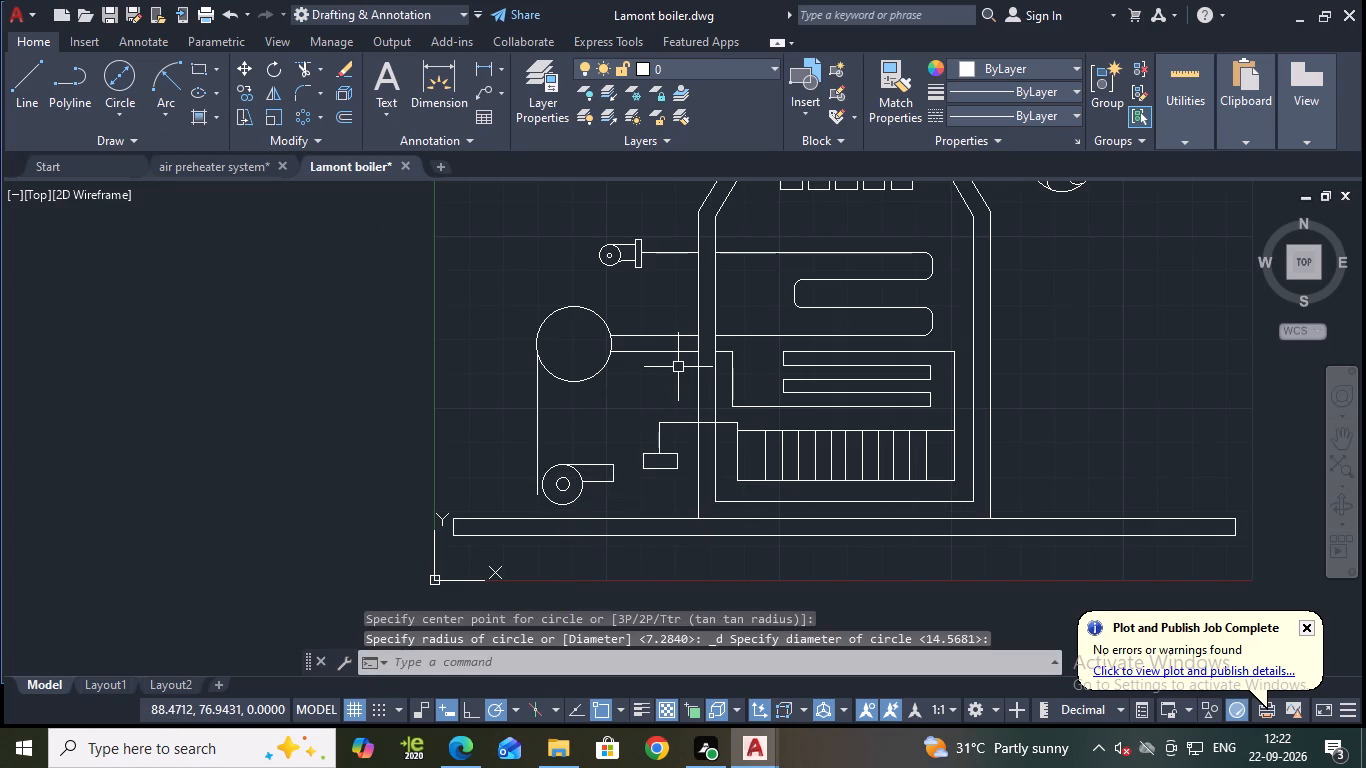
Draw a small upright rectangle from lines, about 6 units wide and 10 high, between the drum and the lower pump.
left_click(30, 69)
scroll(526, 387, "up", 1)
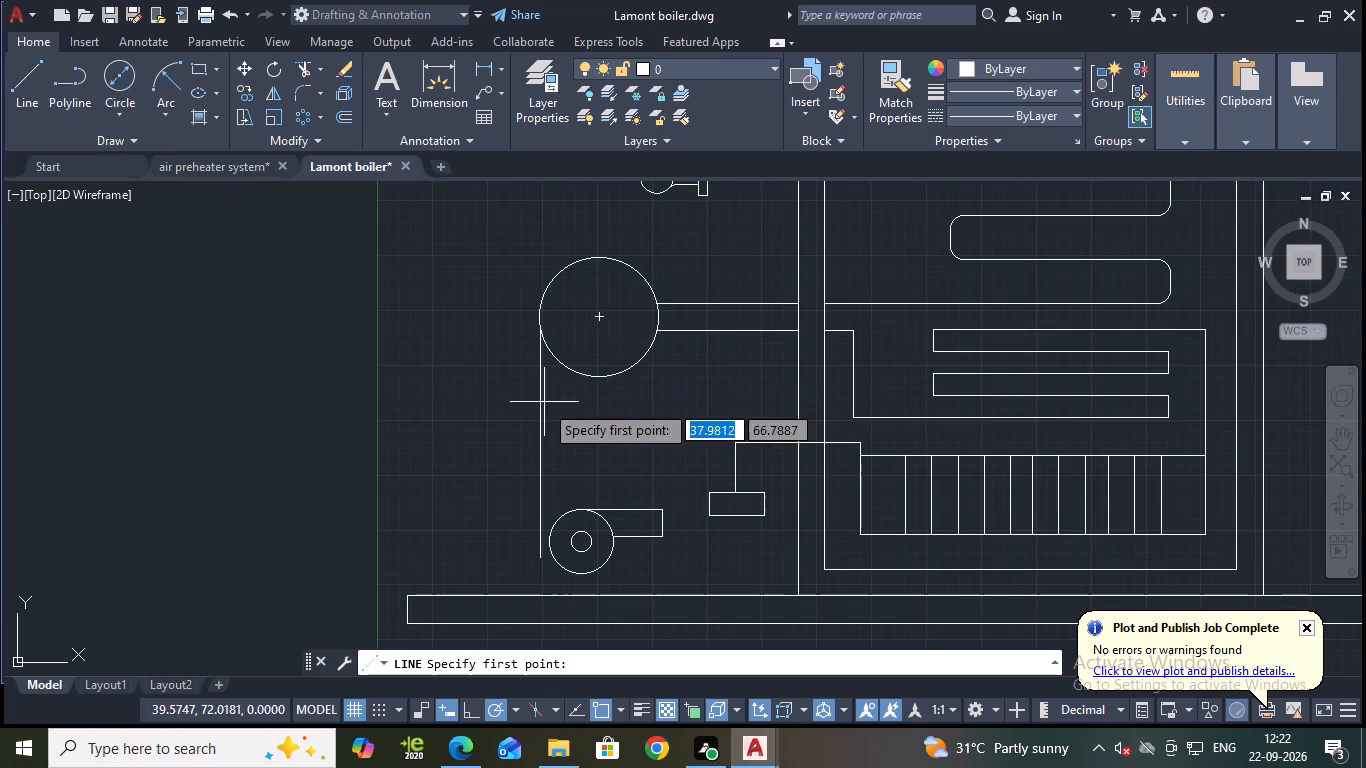
left_click(590, 399)
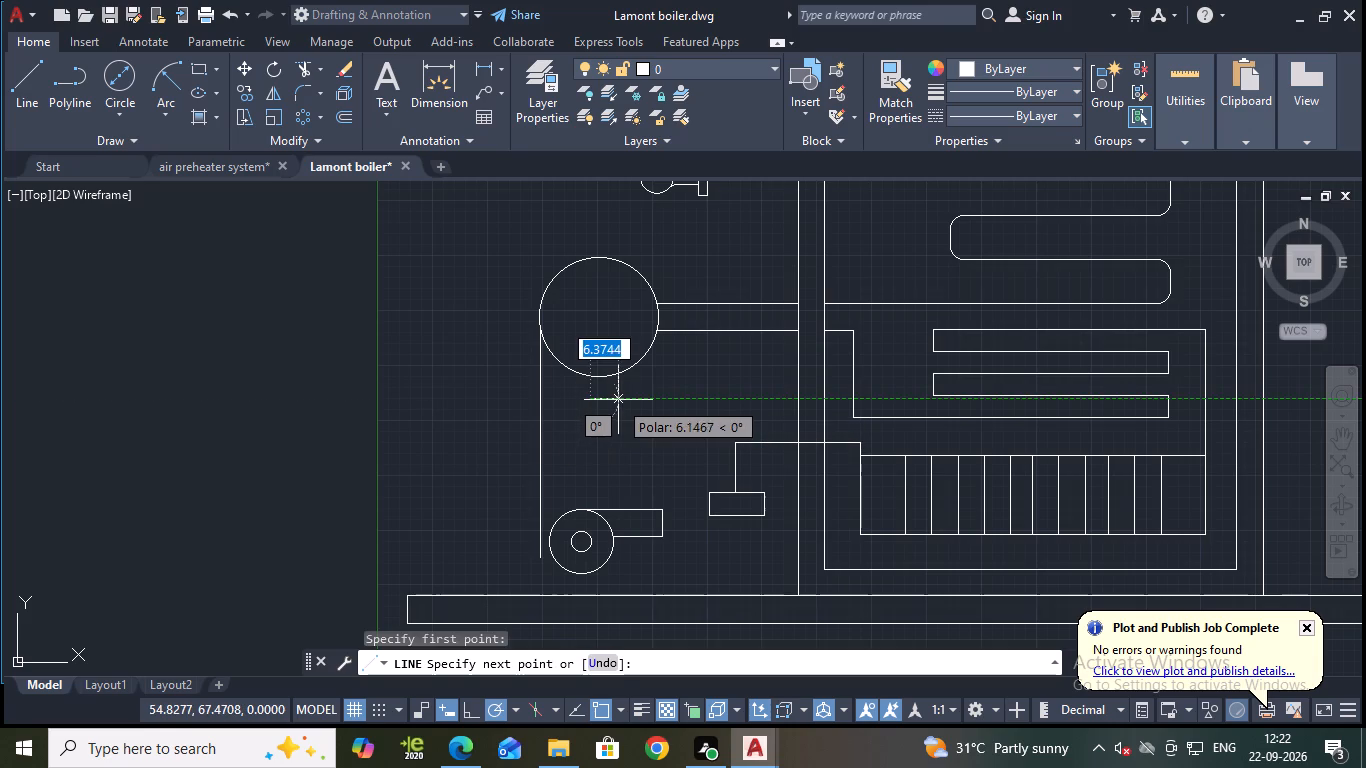
left_click(618, 400)
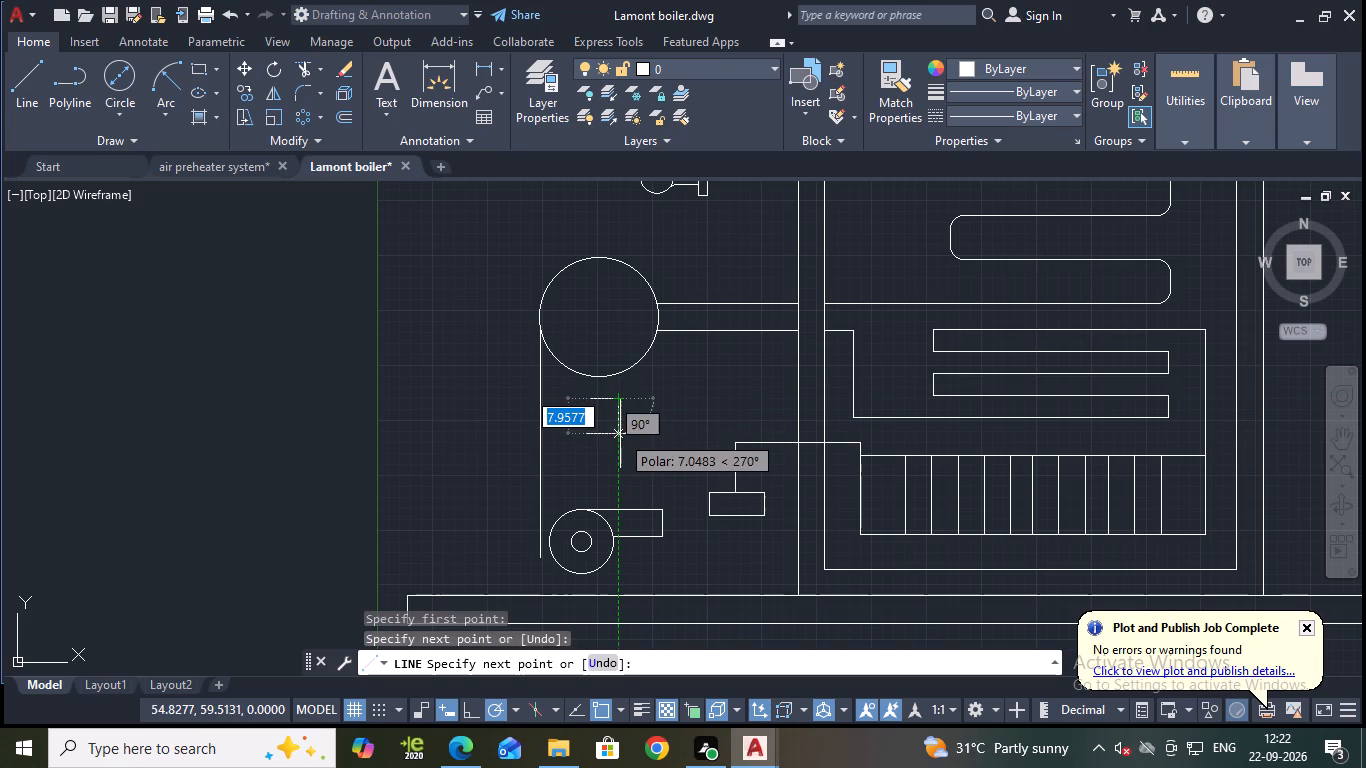
left_click(620, 442)
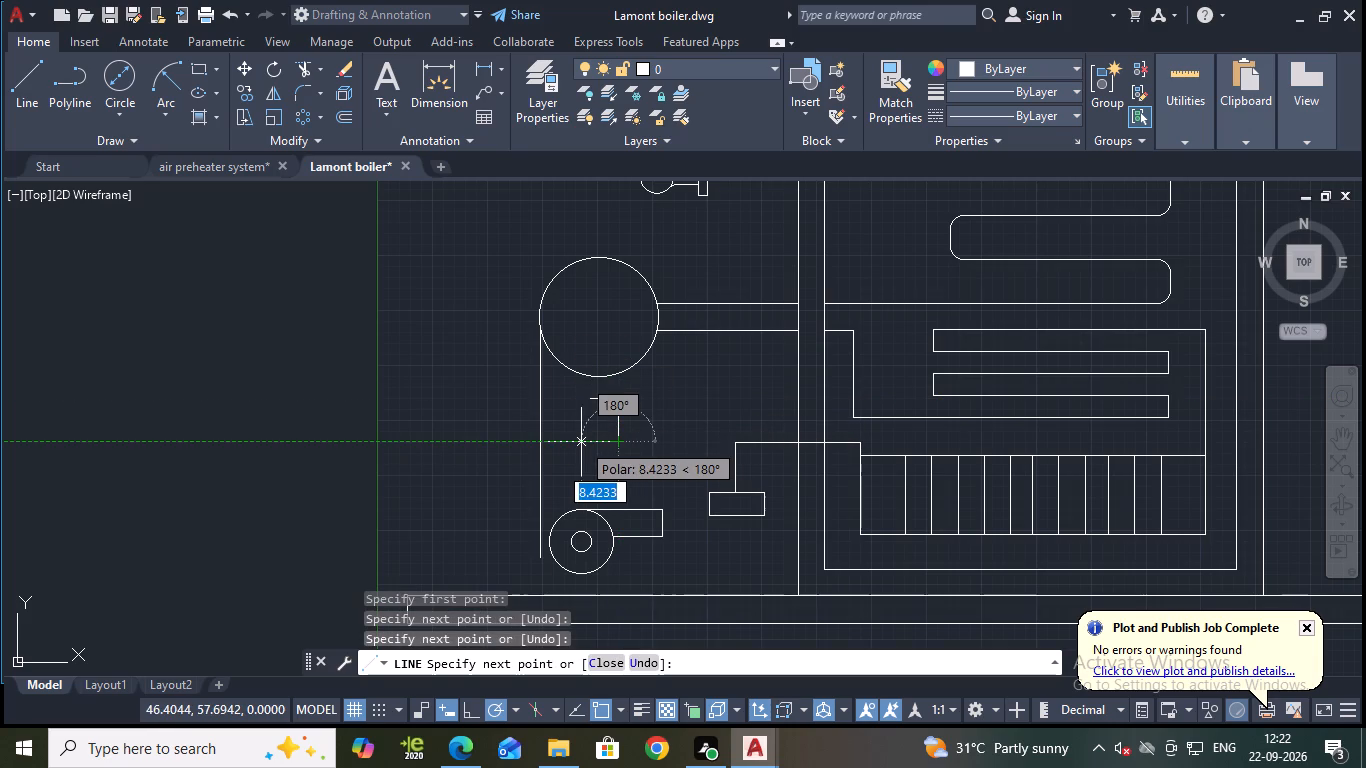
left_click(592, 442)
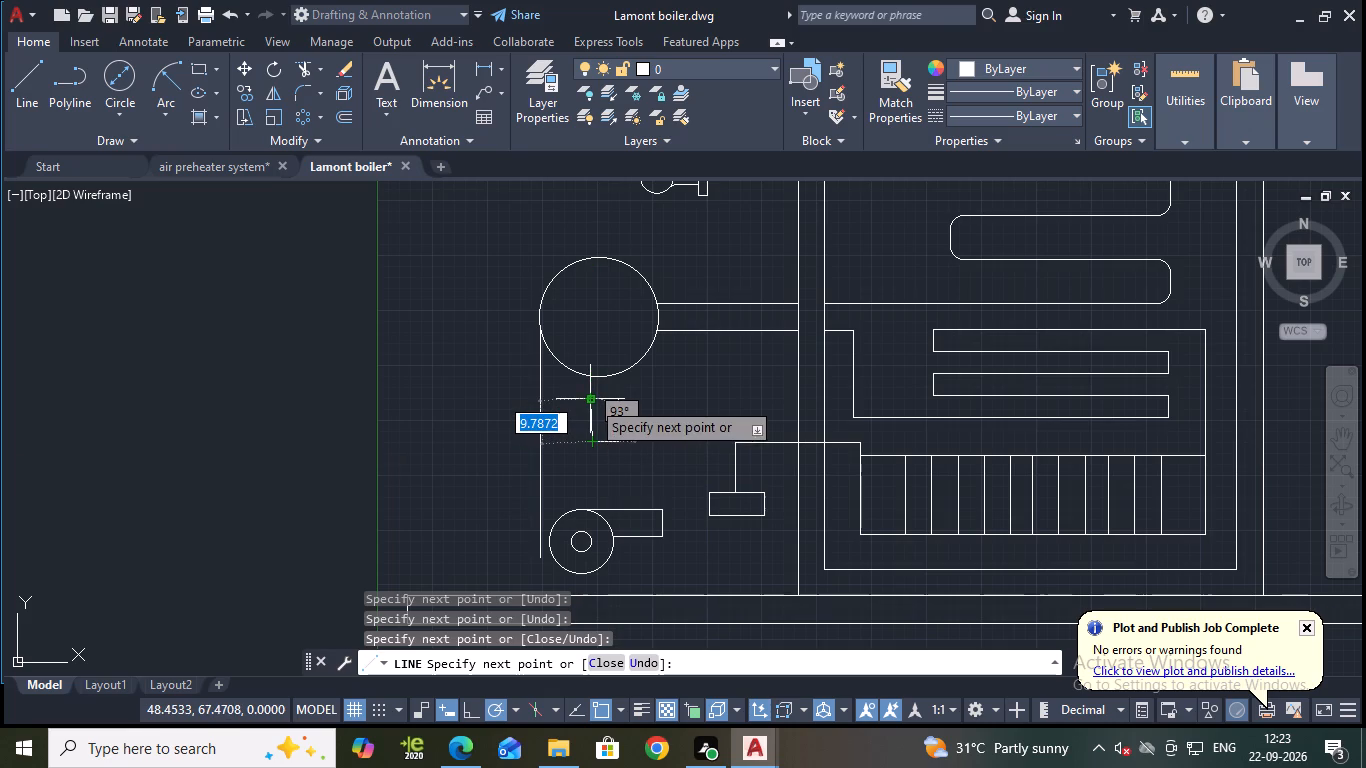
scroll(603, 401, "up", 3)
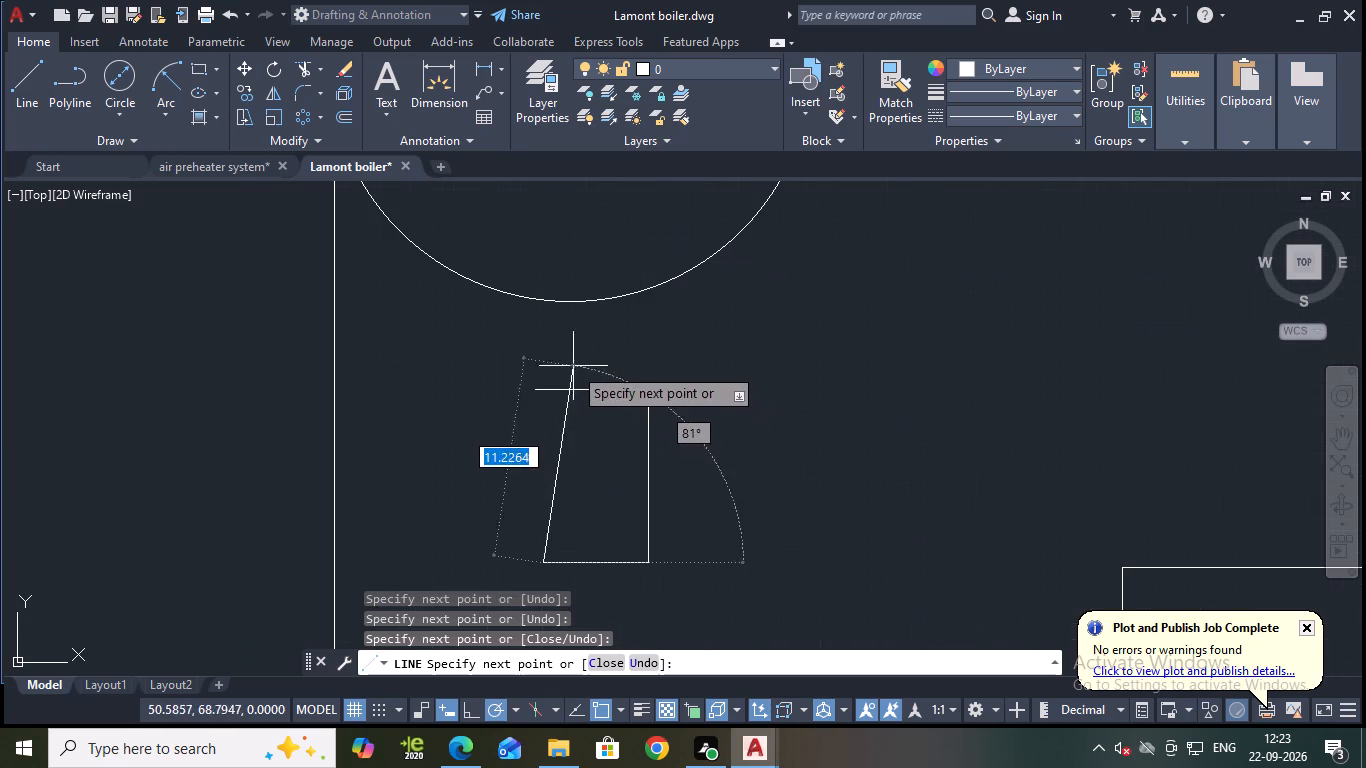
left_click(544, 346)
key("Escape")
Trim the overshooting line ends at the small upright rectangle's top-left corner.
type("TR")
key("Return")
left_click(546, 362)
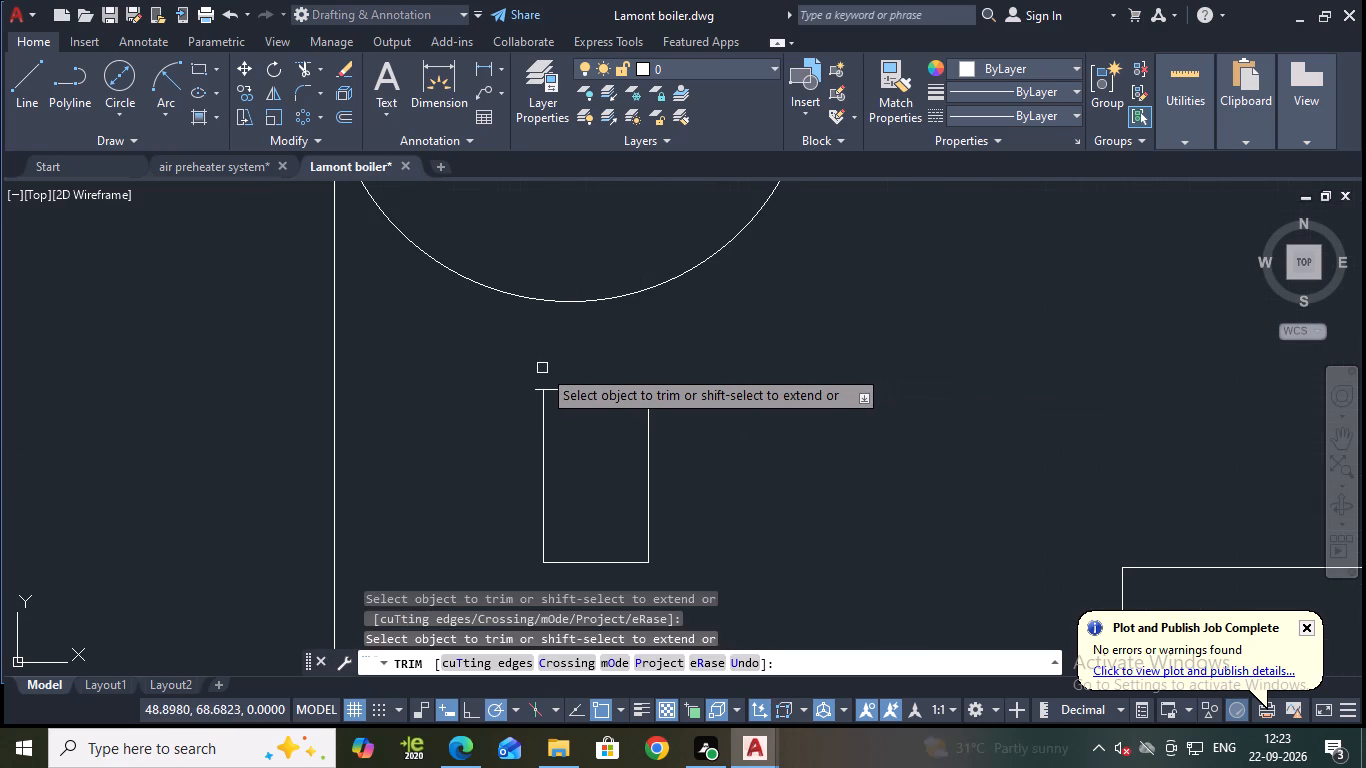
left_click(531, 389)
key("Escape")
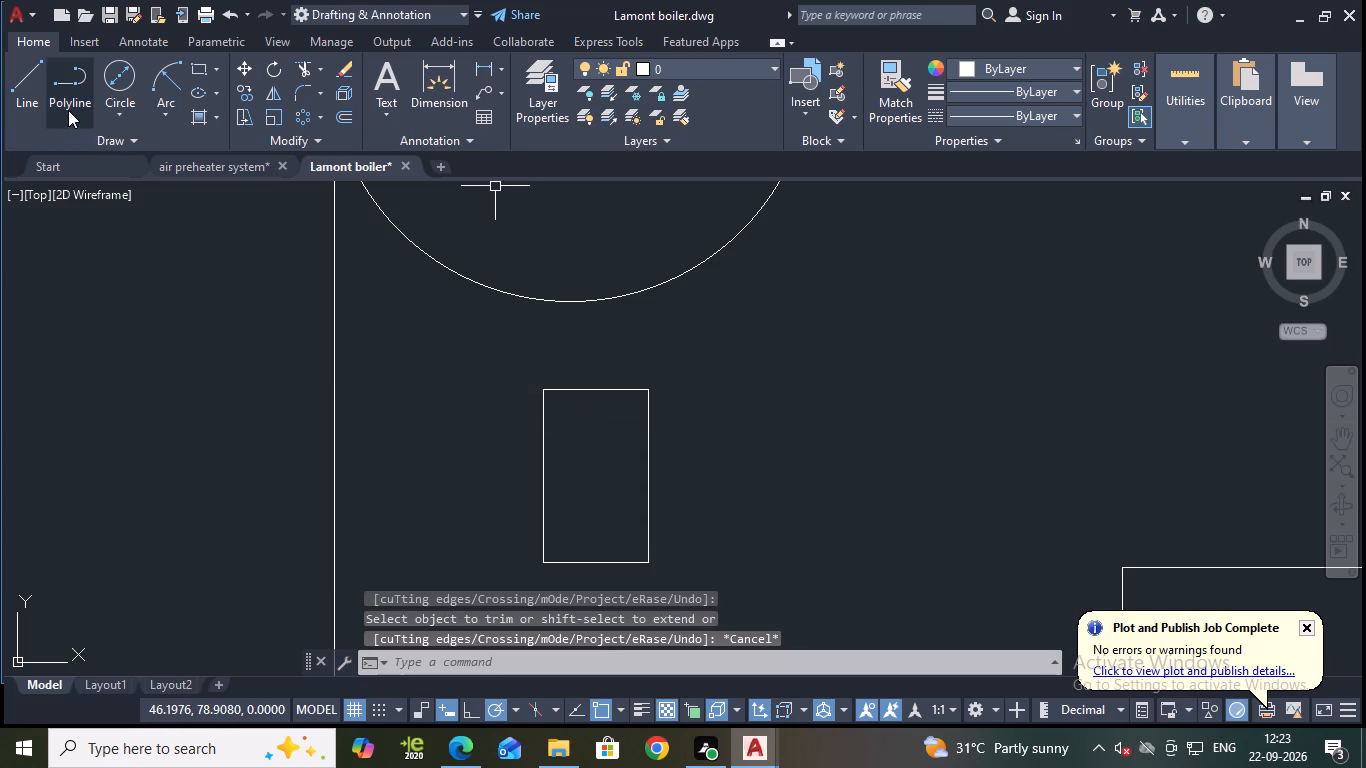
Draw a diagonal line across the small rectangle from its bottom-right corner to its top-left corner.
left_click(26, 77)
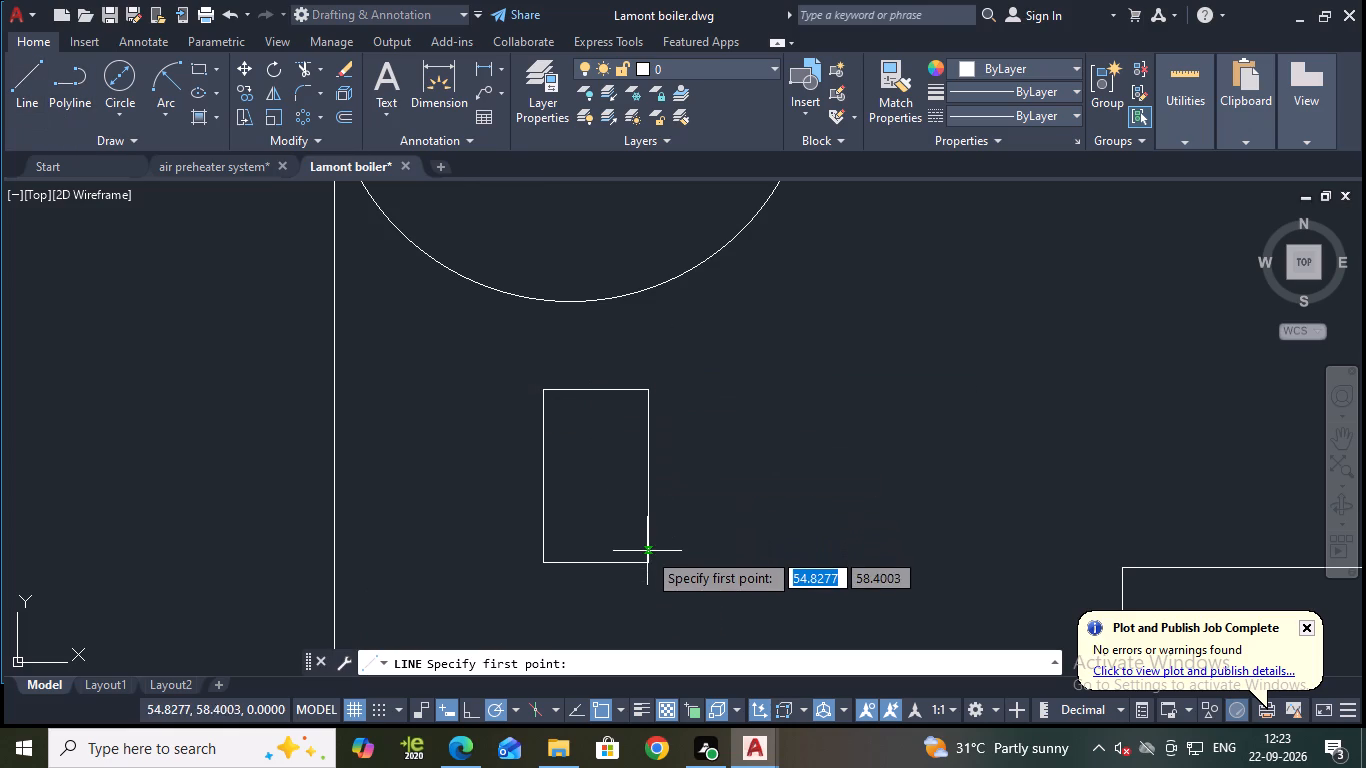
left_click(647, 561)
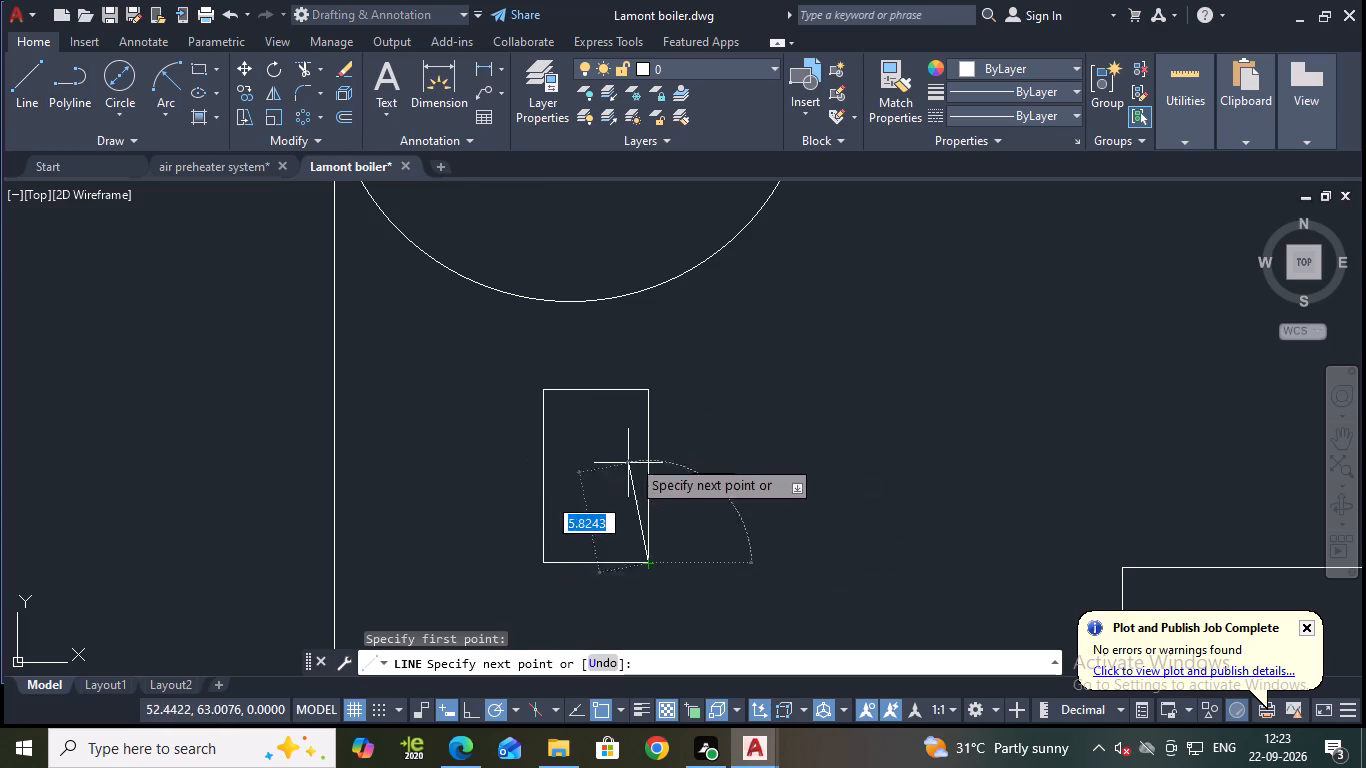
left_click(546, 388)
key("Escape")
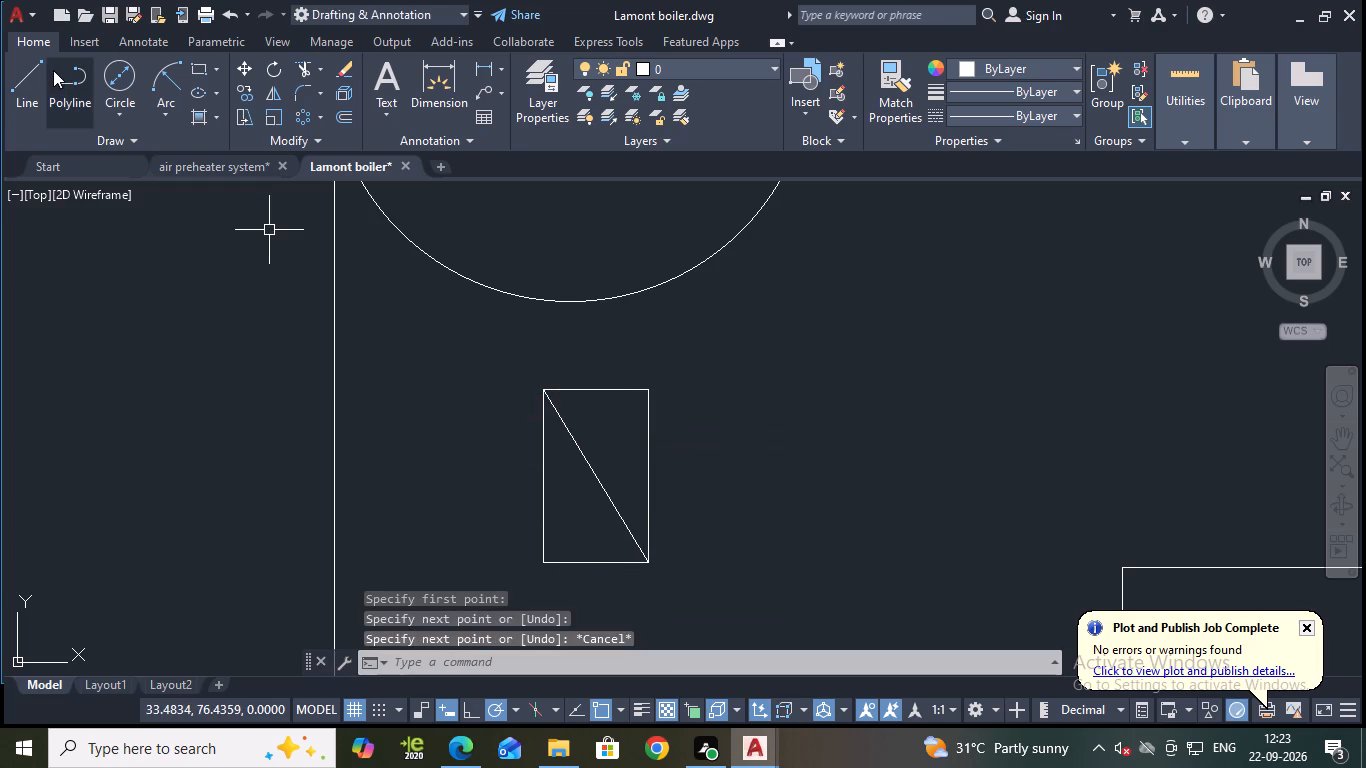
Draw the second diagonal across the small upright rectangle, from its bottom-left corner to its top-right corner.
key("l")
key("Return")
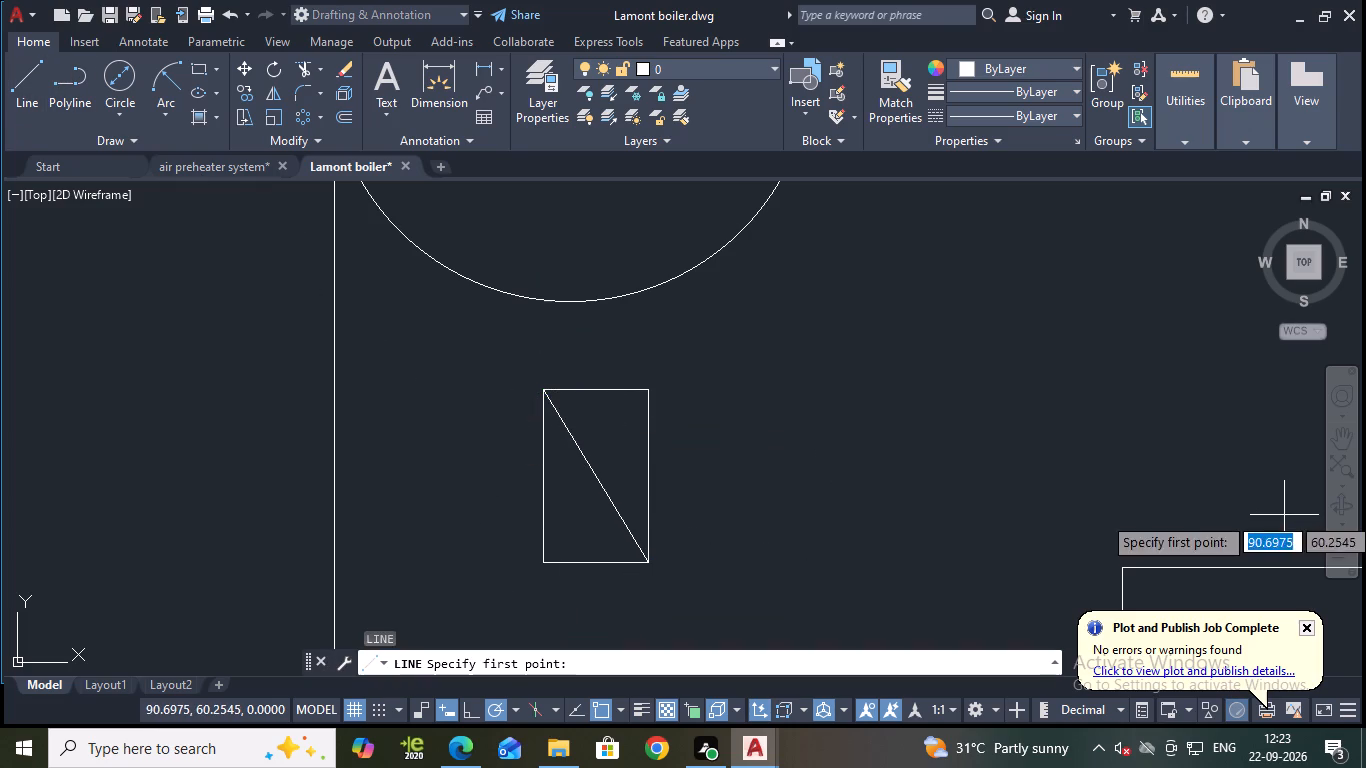
left_click(544, 567)
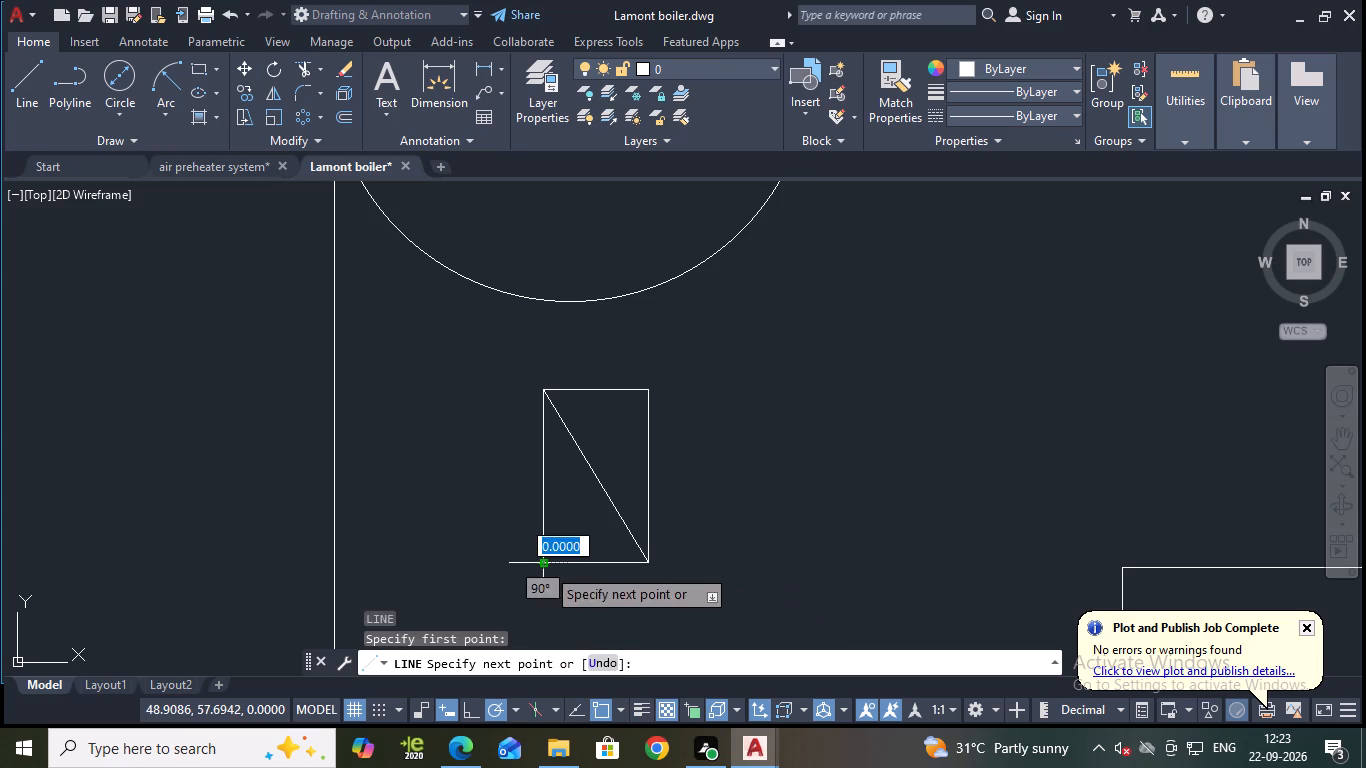
left_click(646, 387)
key("Escape")
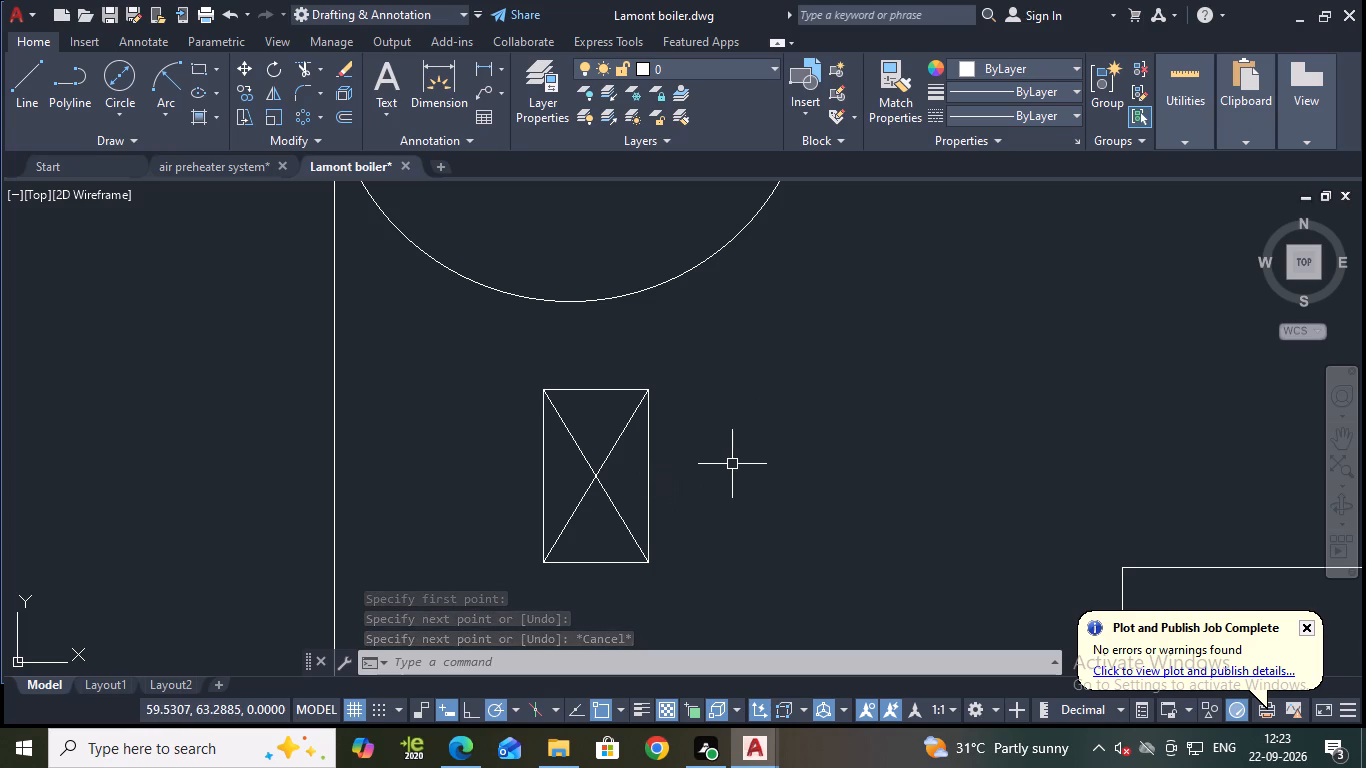
Trim away the small rectangle's two vertical sides to leave an hourglass-shaped valve symbol.
type("TR")
key("Return")
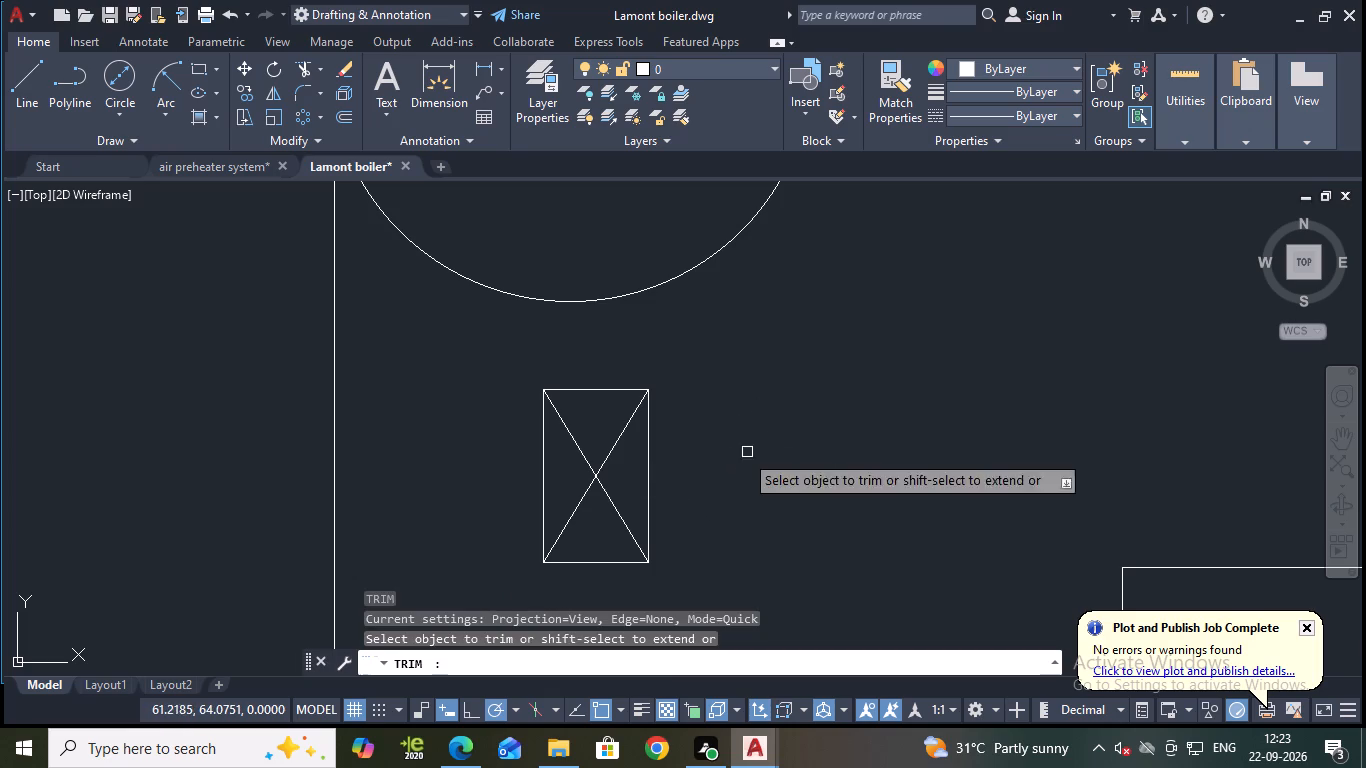
left_click(652, 486)
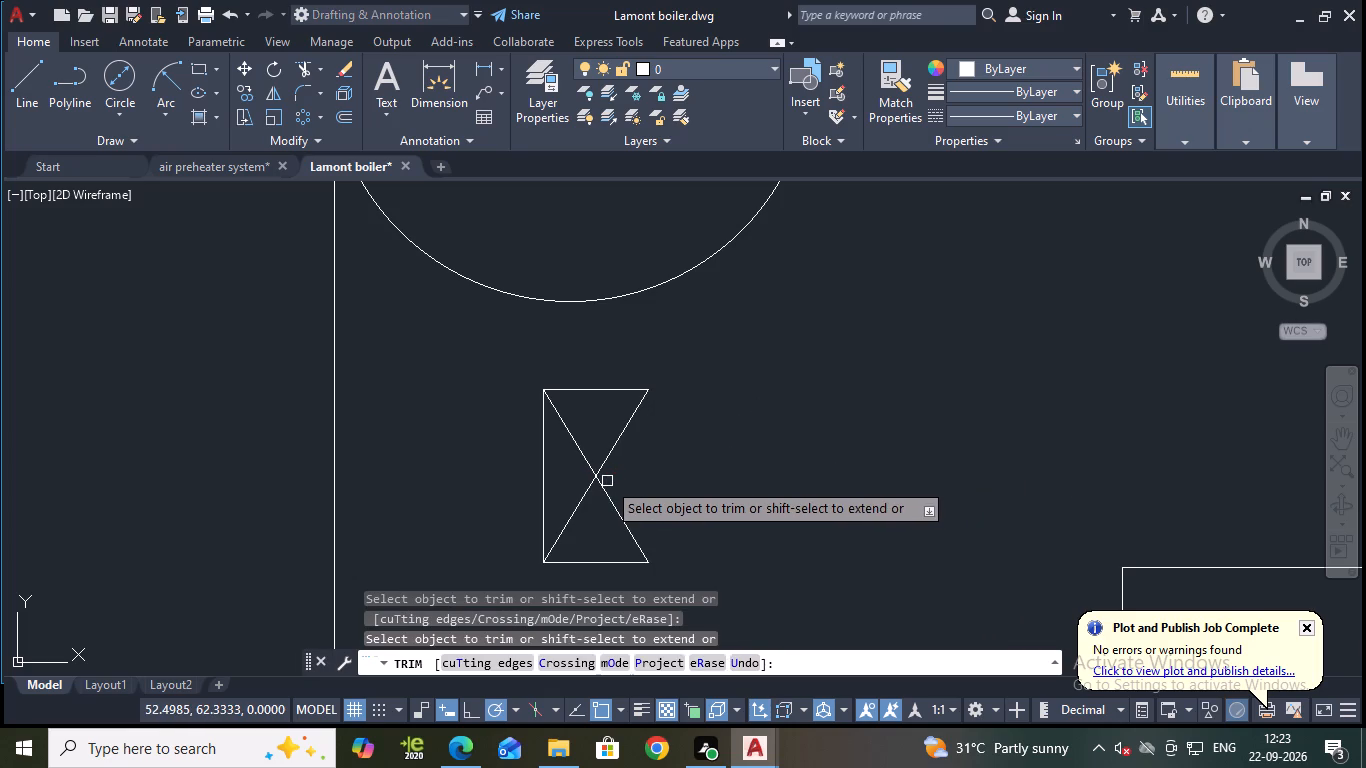
left_click(545, 488)
key("Escape")
Join the four lines of the hourglass valve symbol into a single polyline.
scroll(714, 360, "down", 1)
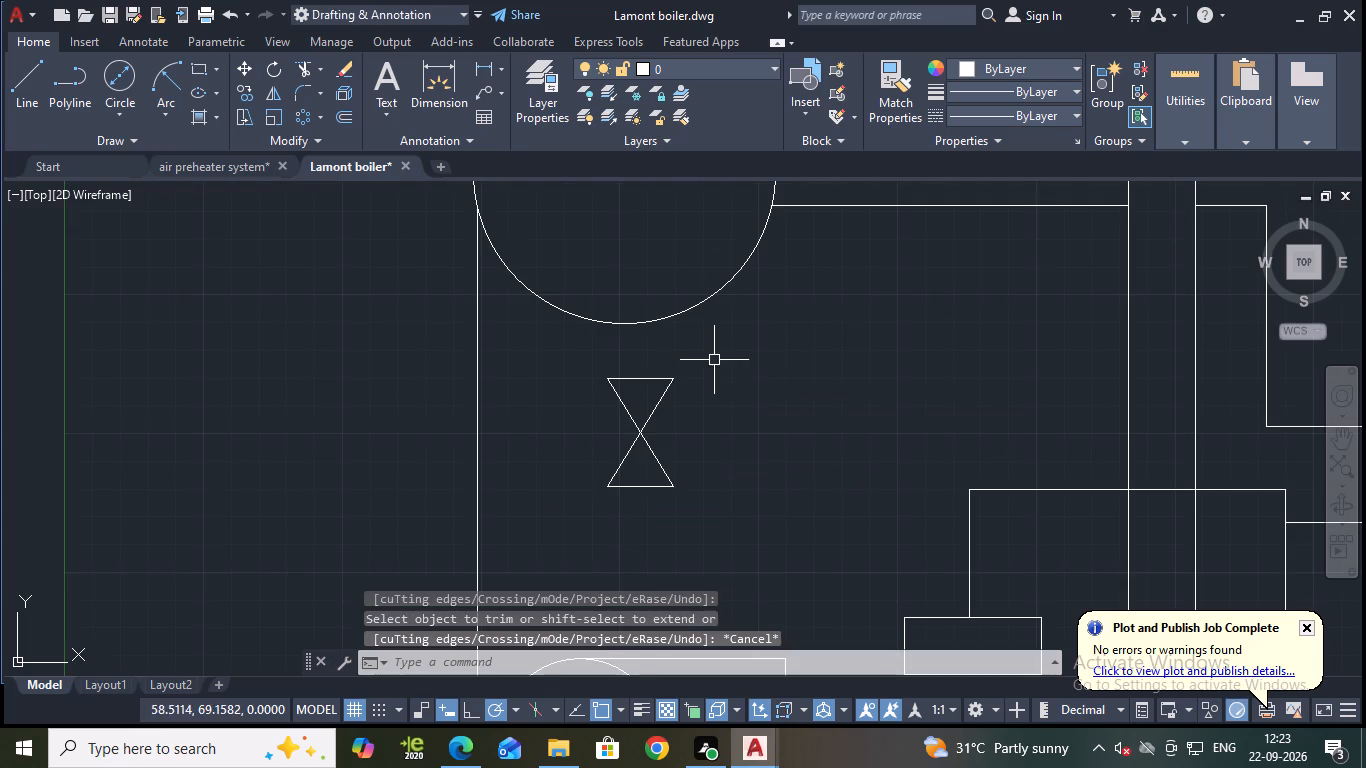
scroll(636, 400, "down", 2)
scroll(684, 406, "up", 1)
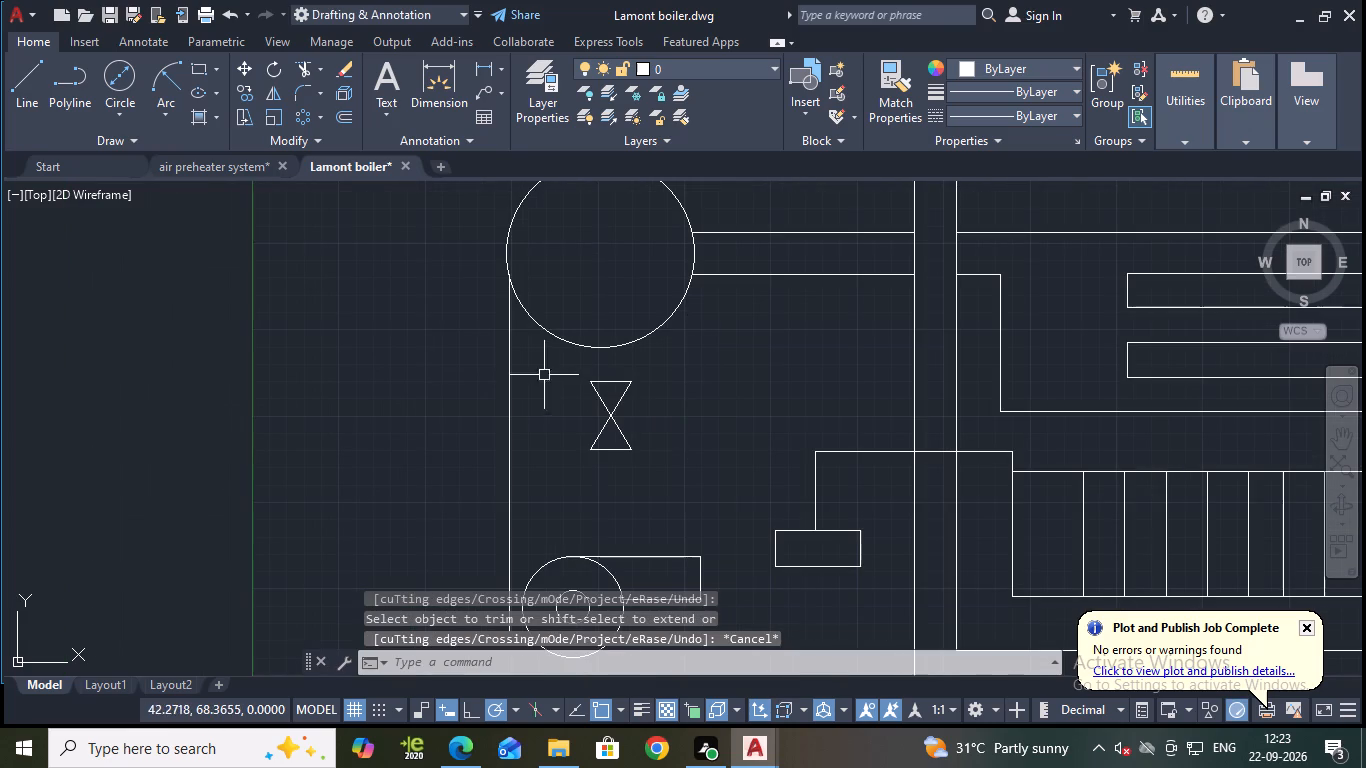
left_click(557, 375)
left_click(694, 471)
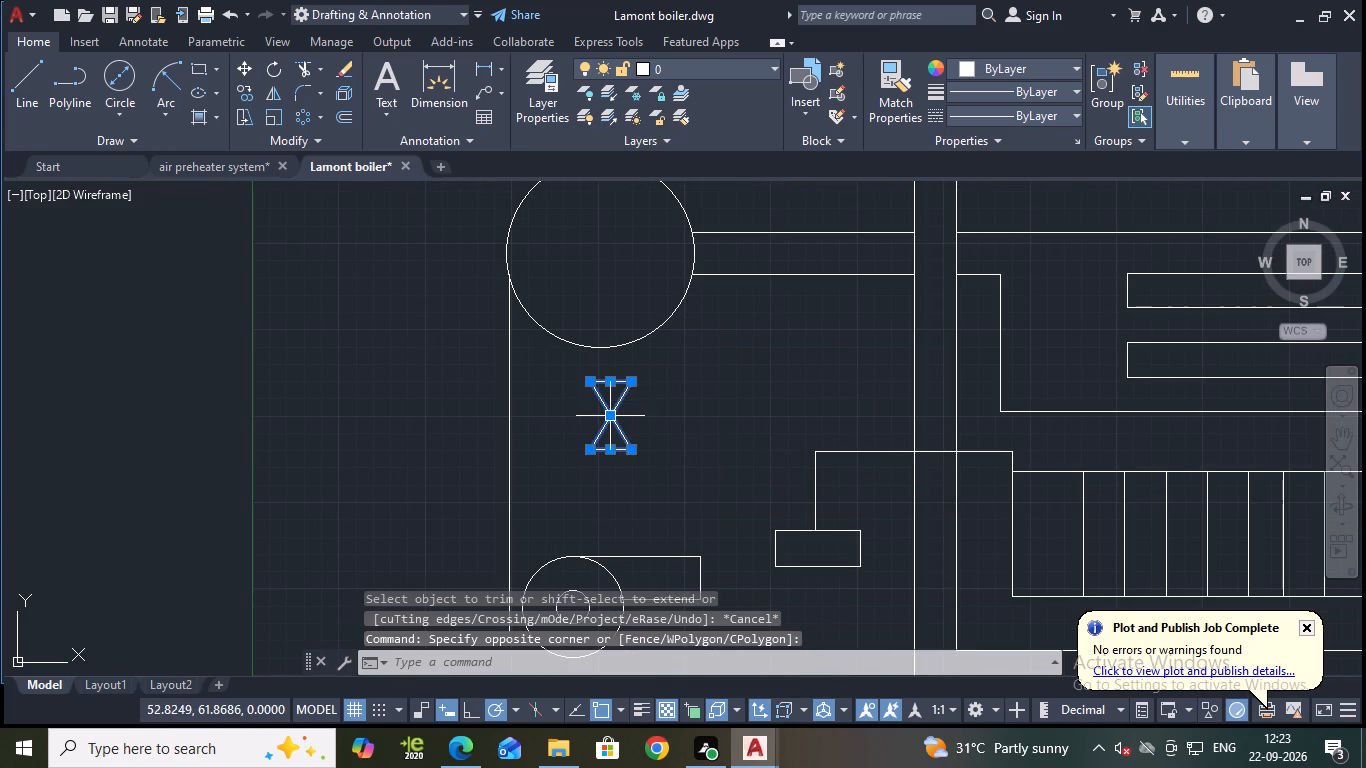
left_click(610, 417)
key("Escape")
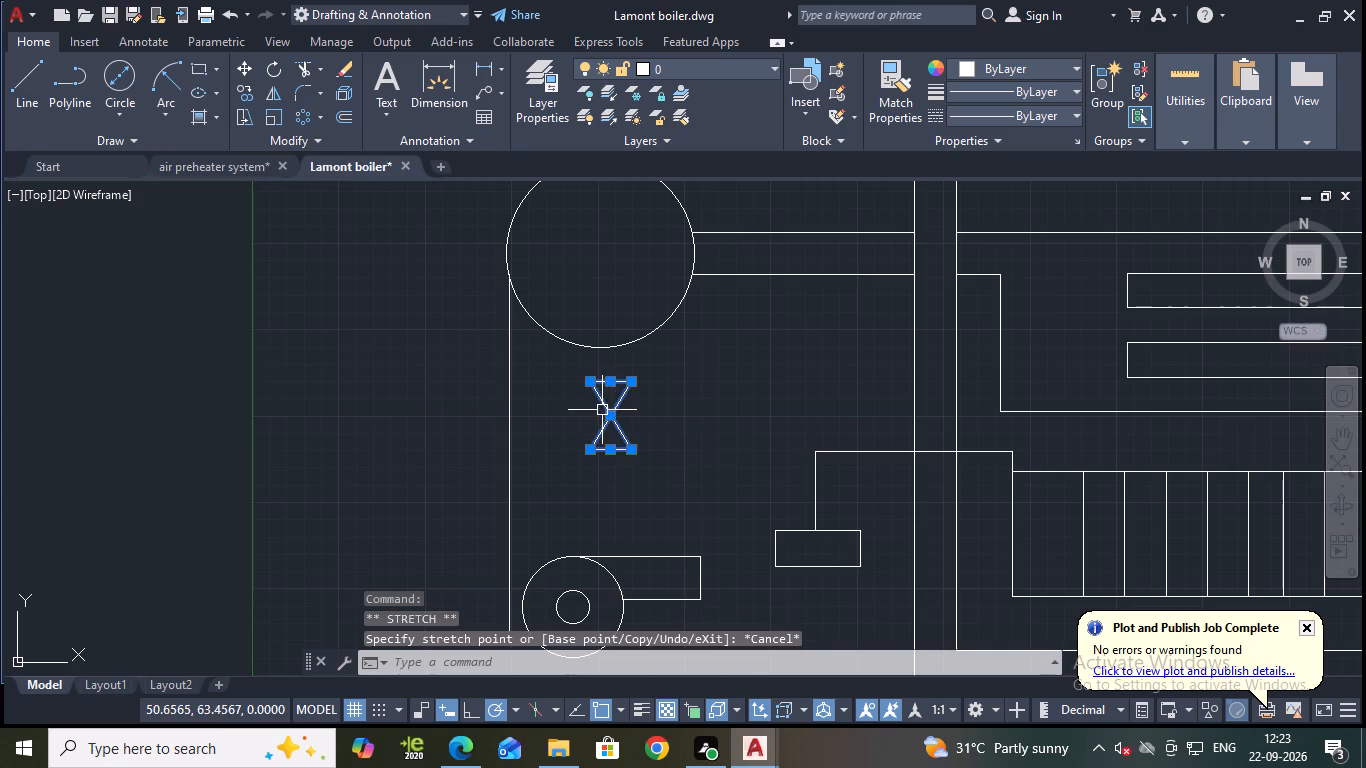
key("j")
key("Return")
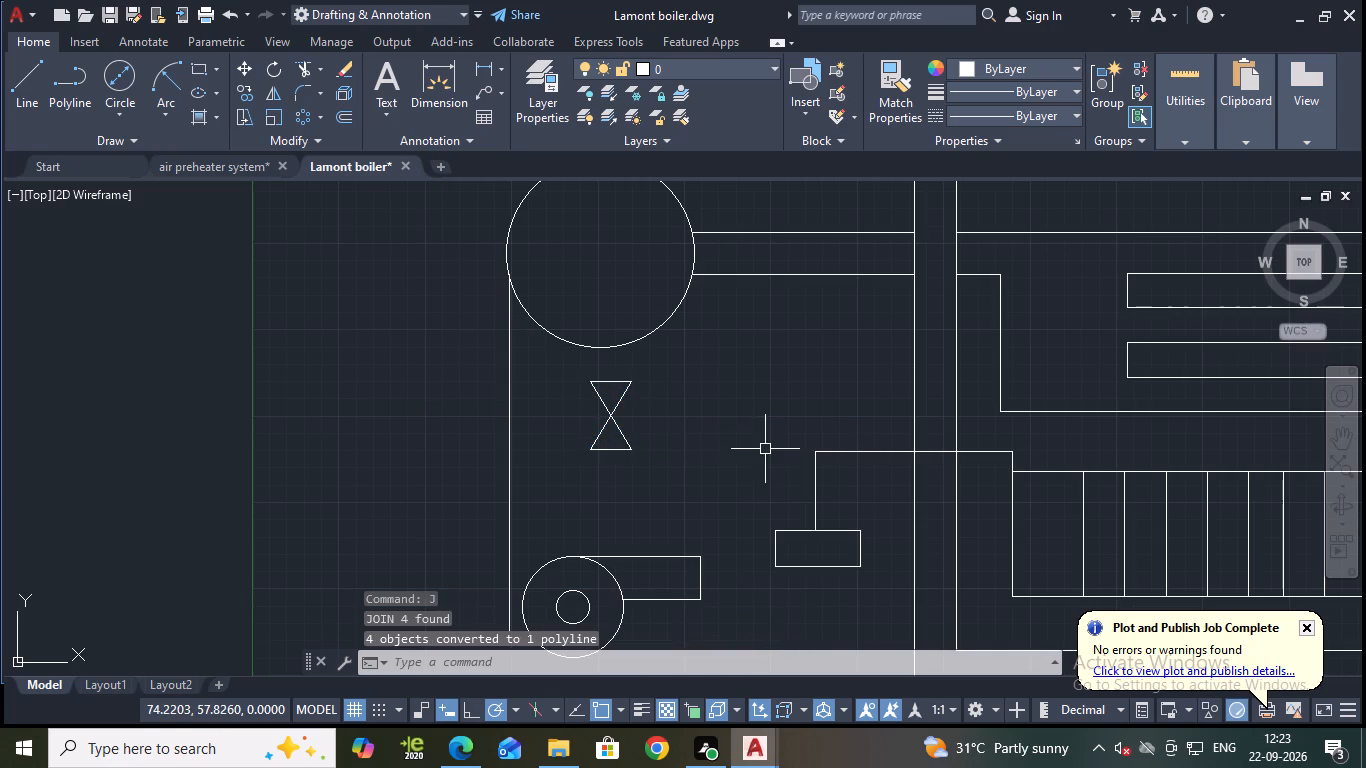
Move the valve symbol by its crossing point about 2.4 units left and slightly up, beneath the drum.
left_click_drag(678, 468, 660, 466)
left_click(576, 375)
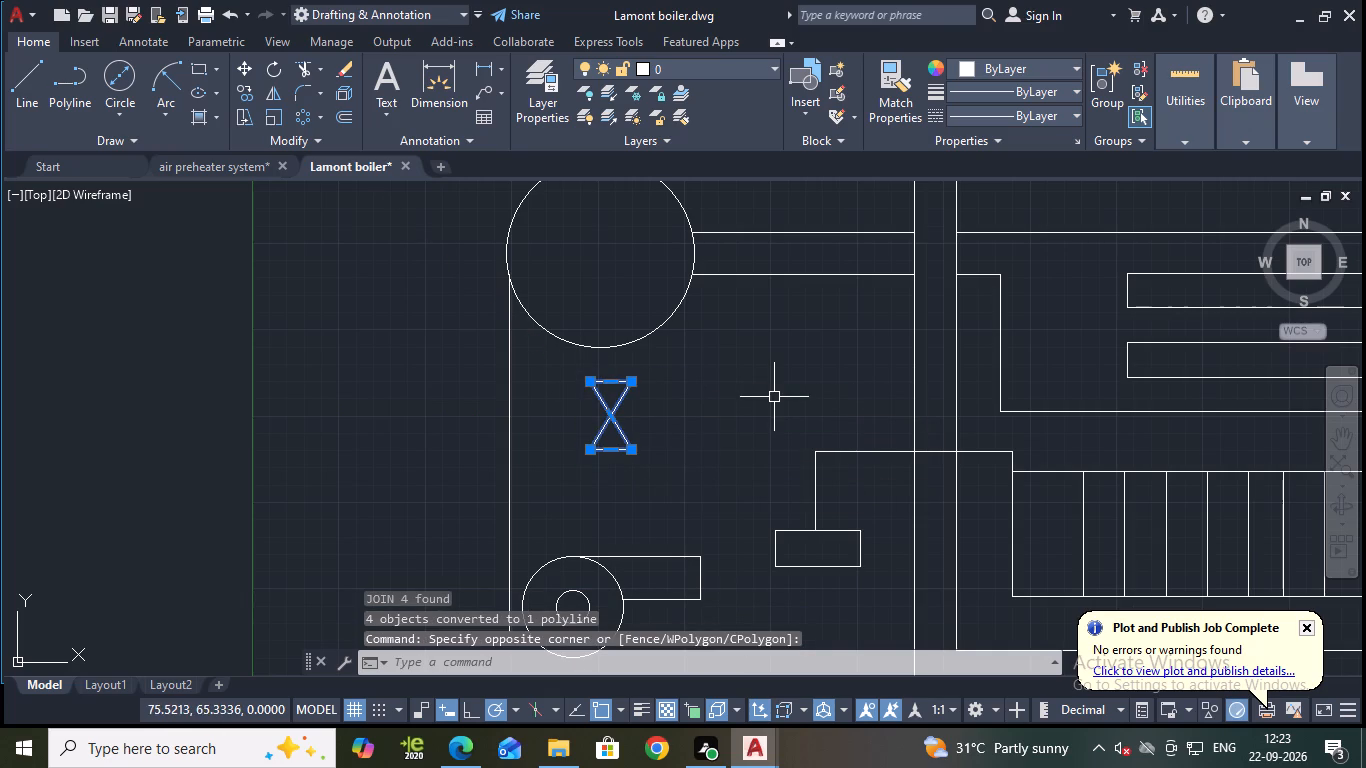
key("m")
key("Return")
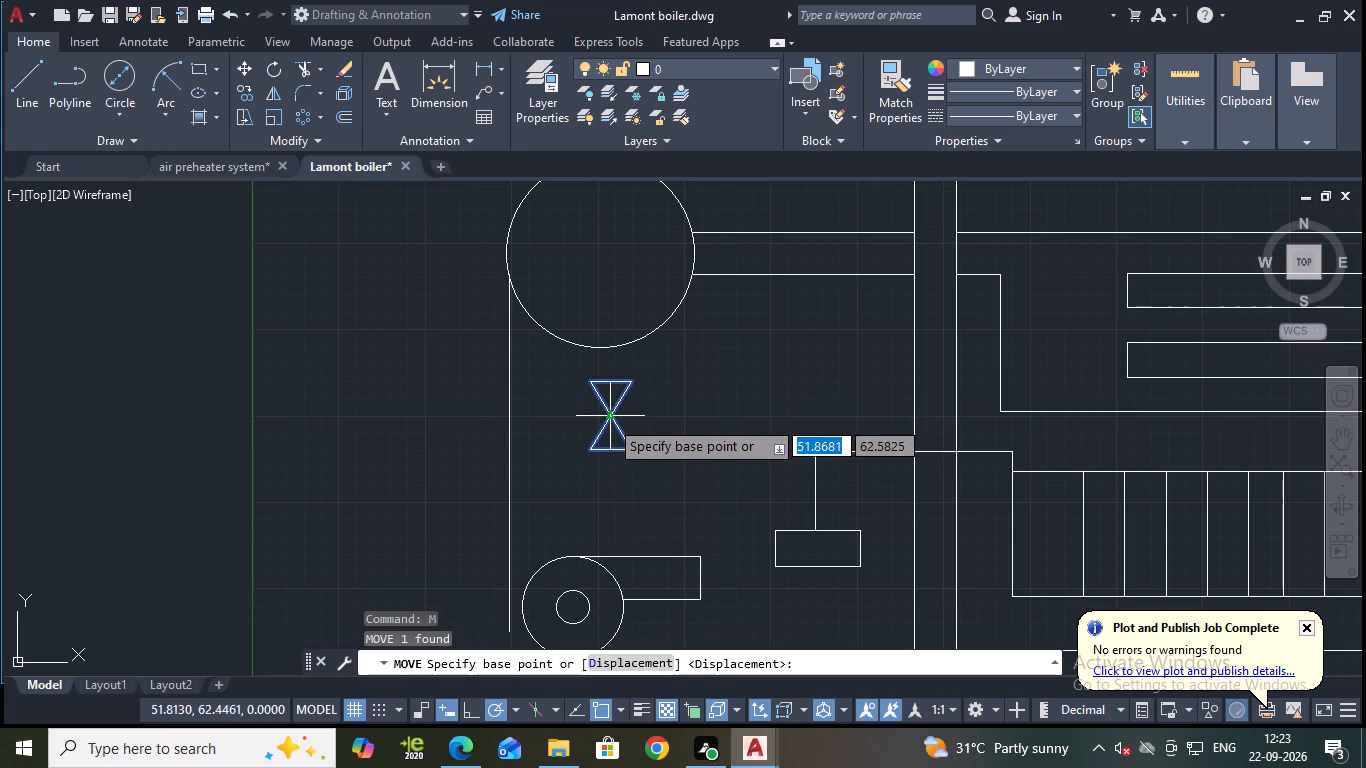
left_click(609, 419)
left_click(594, 411)
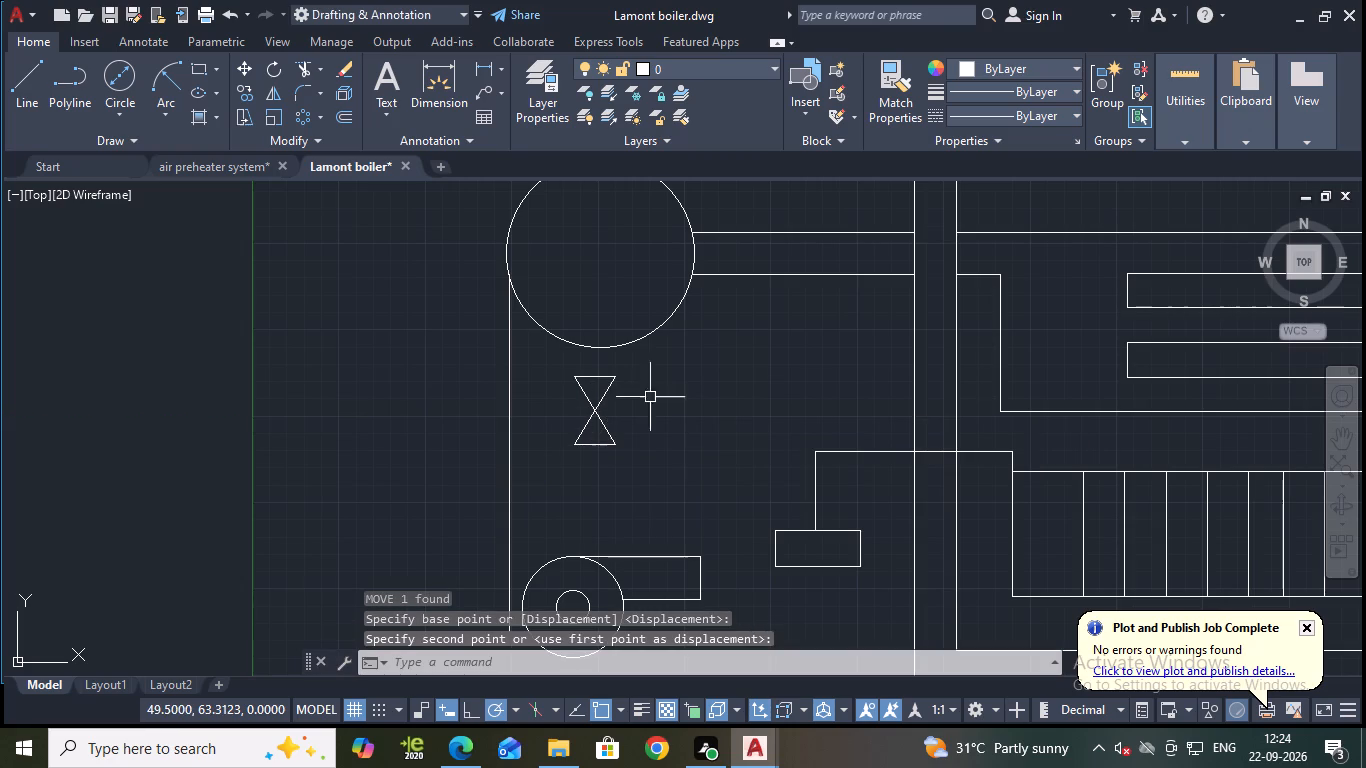
key("Escape")
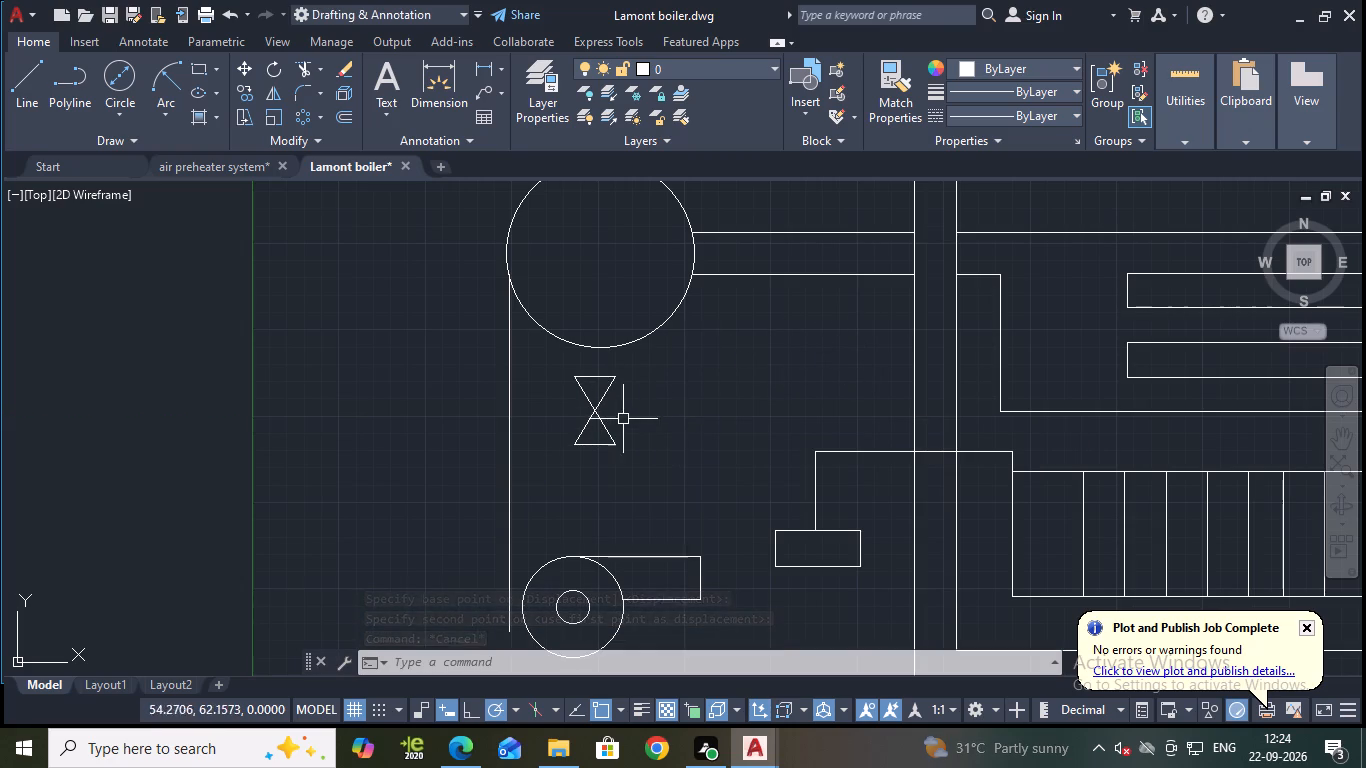
Move the valve symbol horizontally about 1.3 units to the right, under the drum's lowest point.
left_click_drag(552, 357, 559, 366)
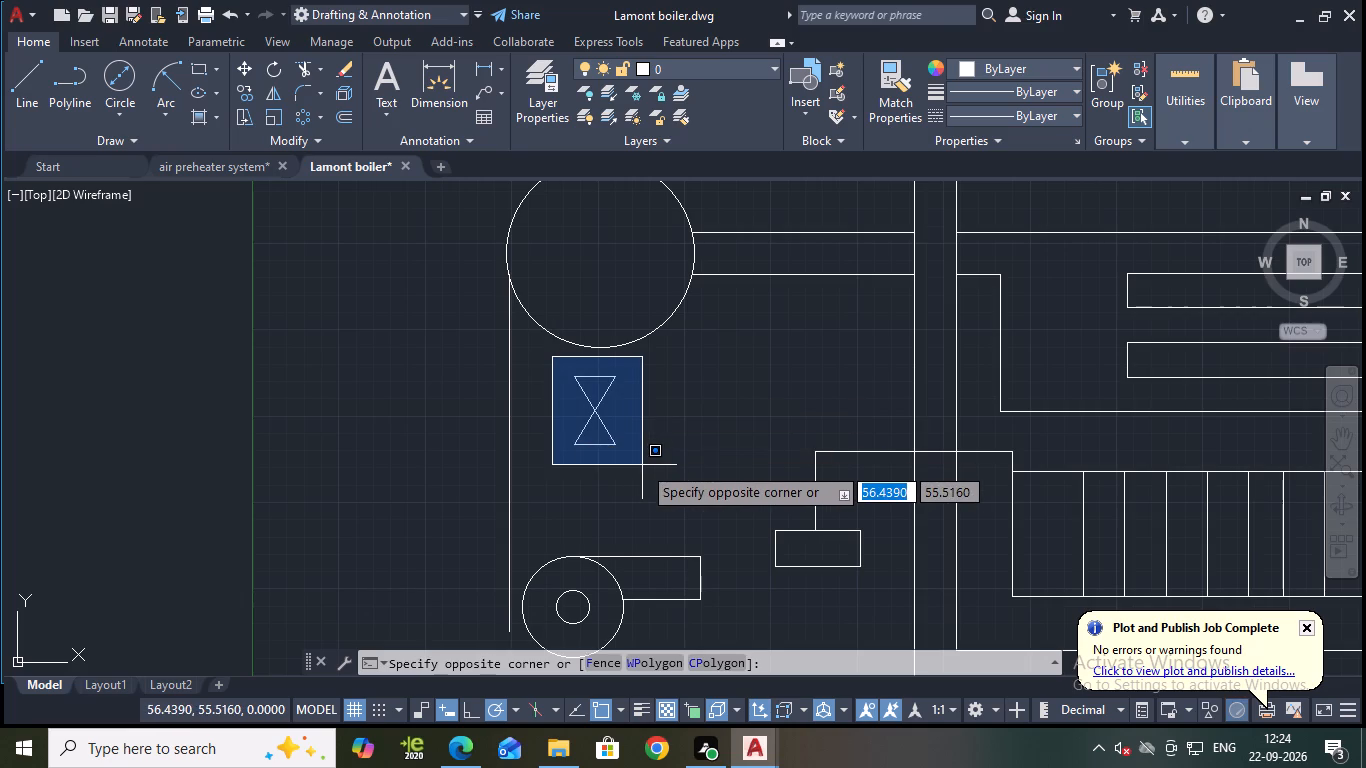
key("Escape")
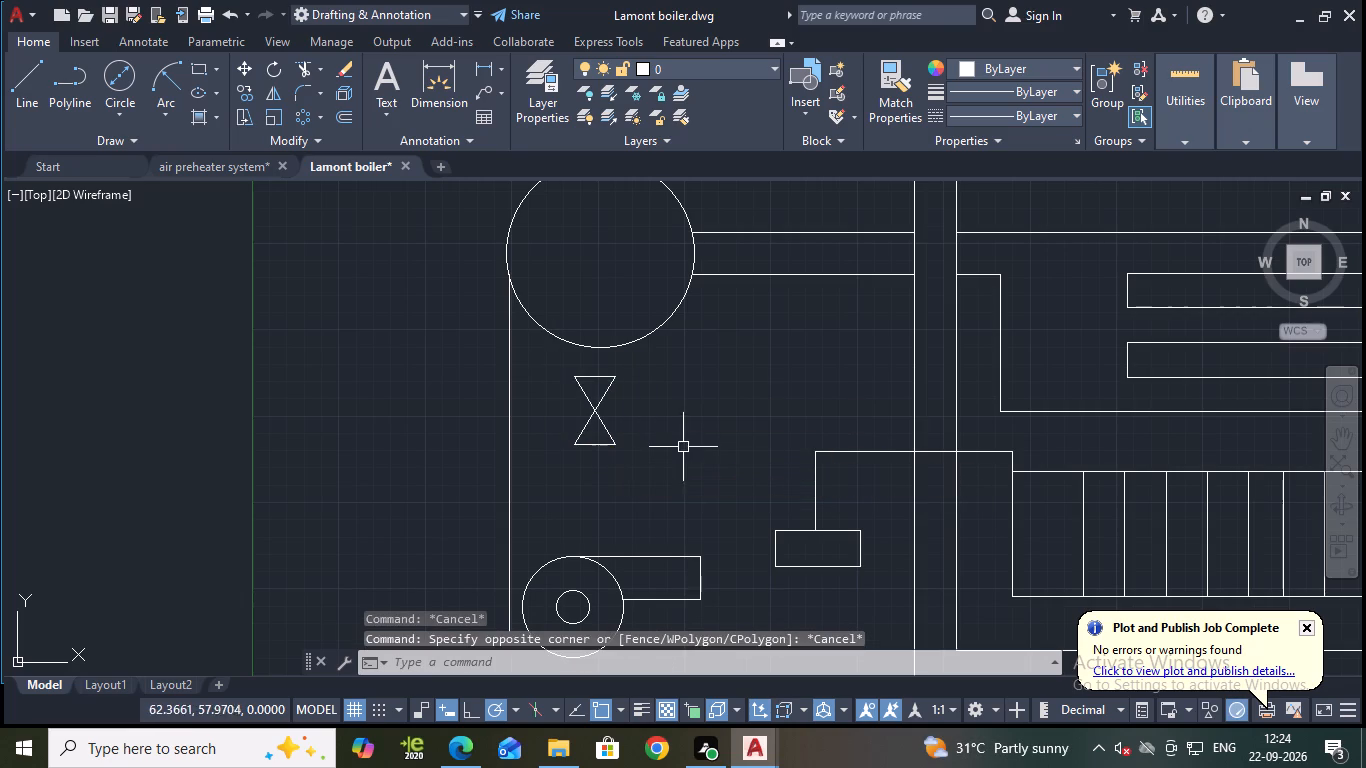
left_click(566, 371)
left_click(647, 459)
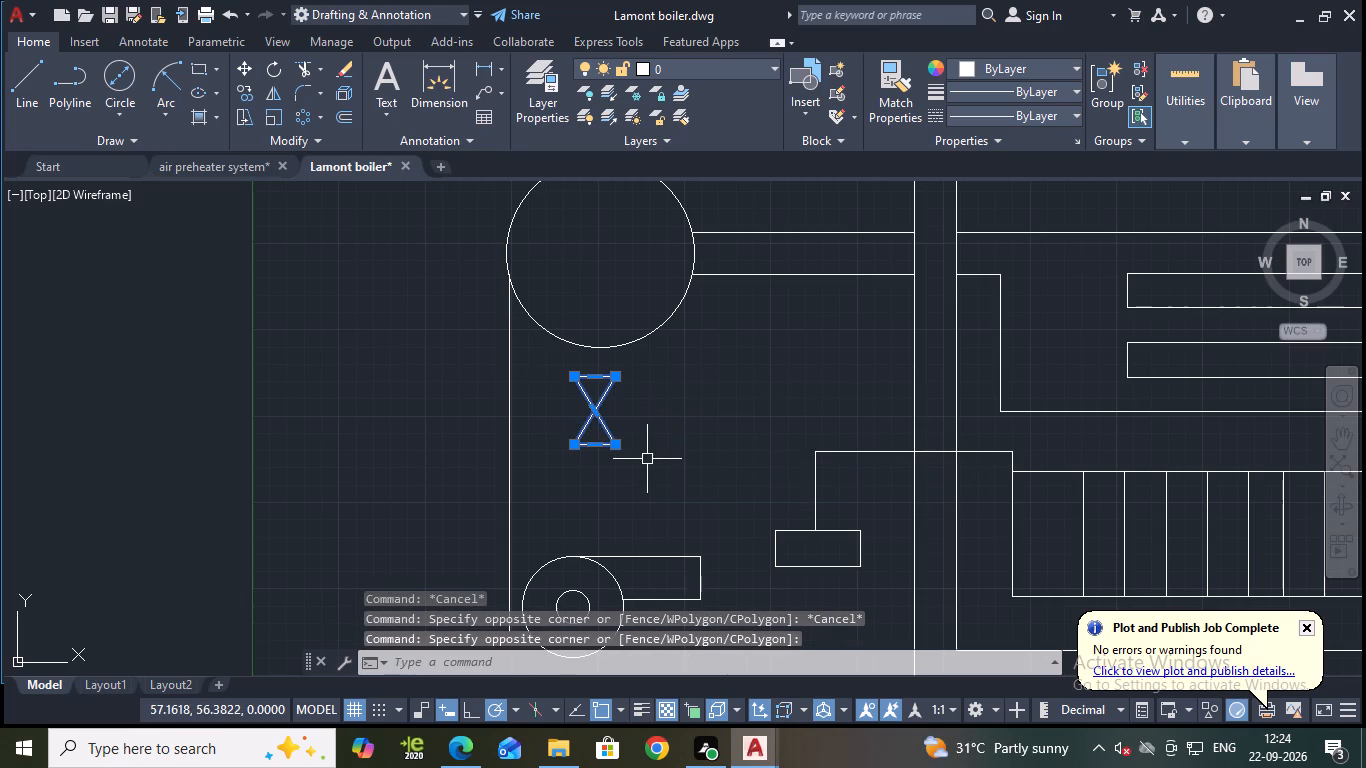
key("m")
key("Return")
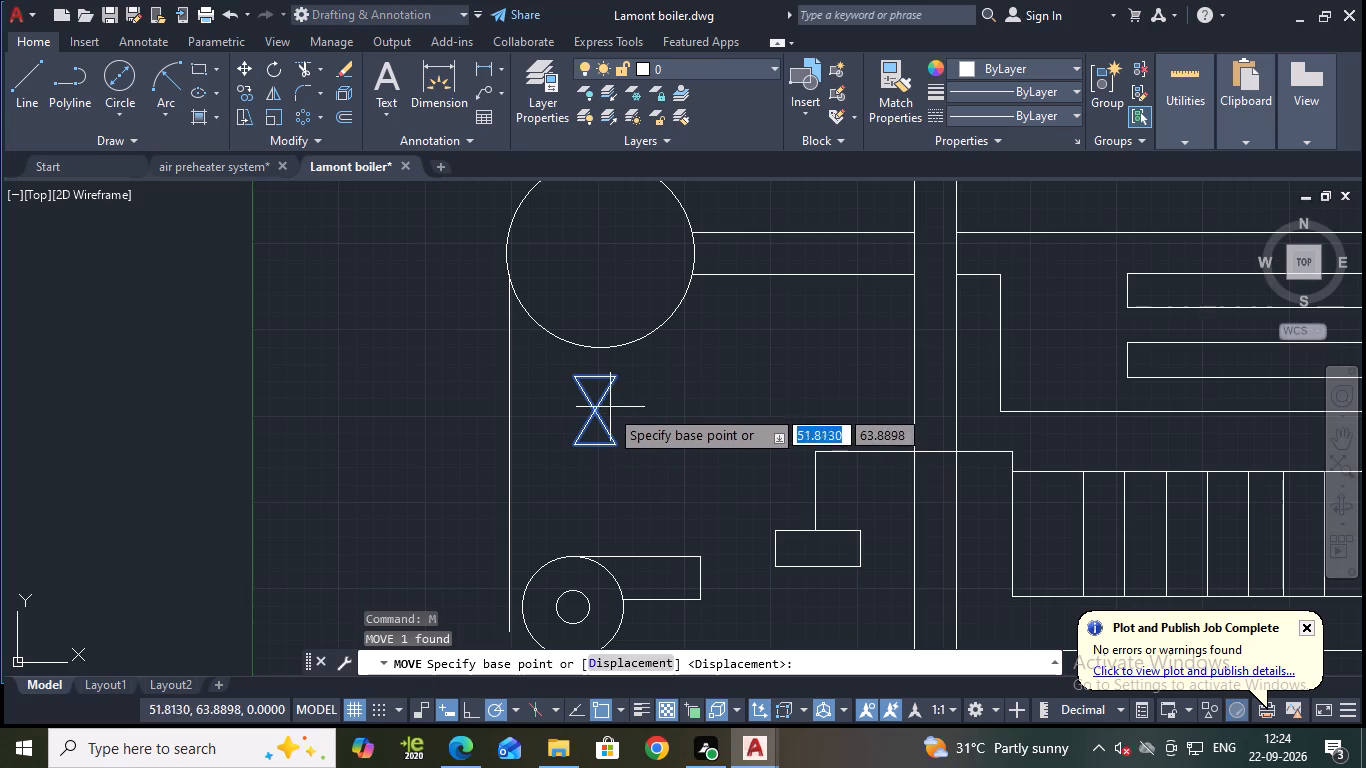
left_click(597, 411)
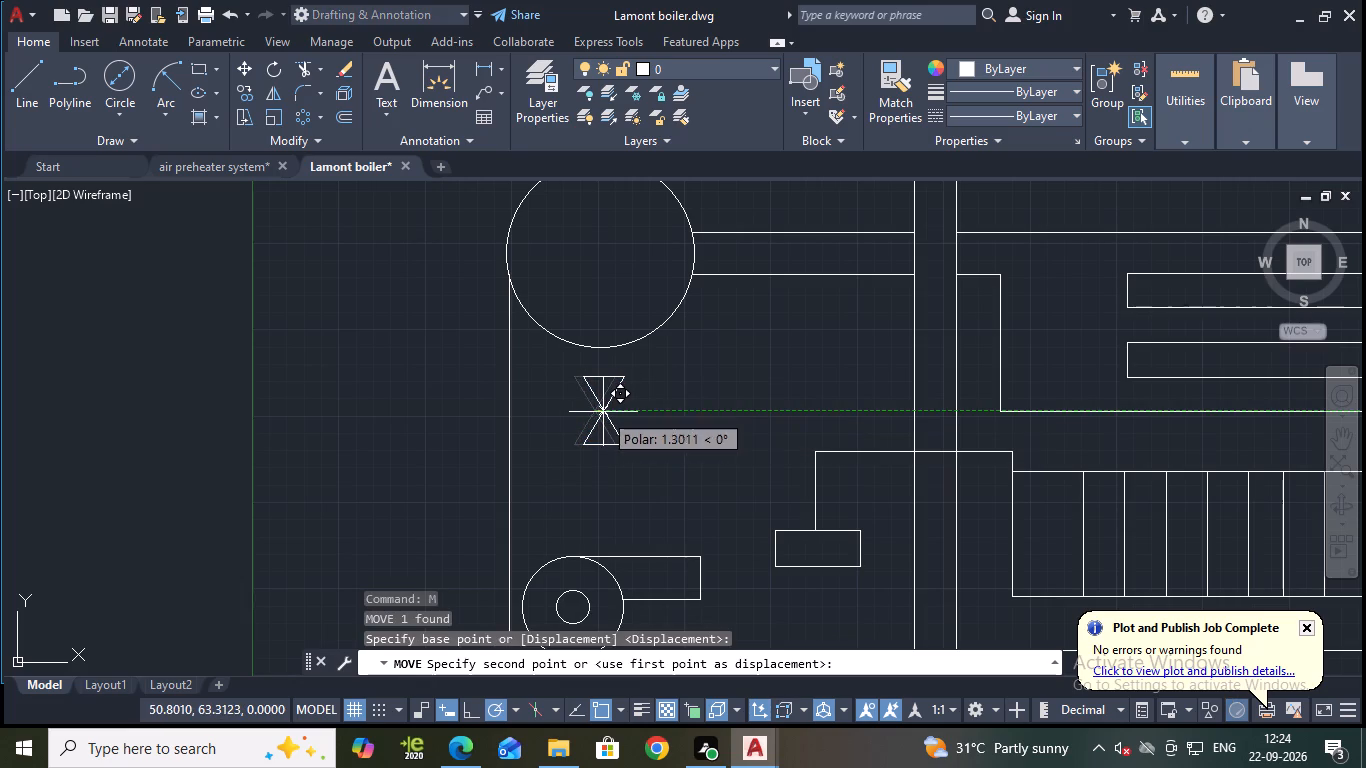
left_click(603, 412)
key("Escape")
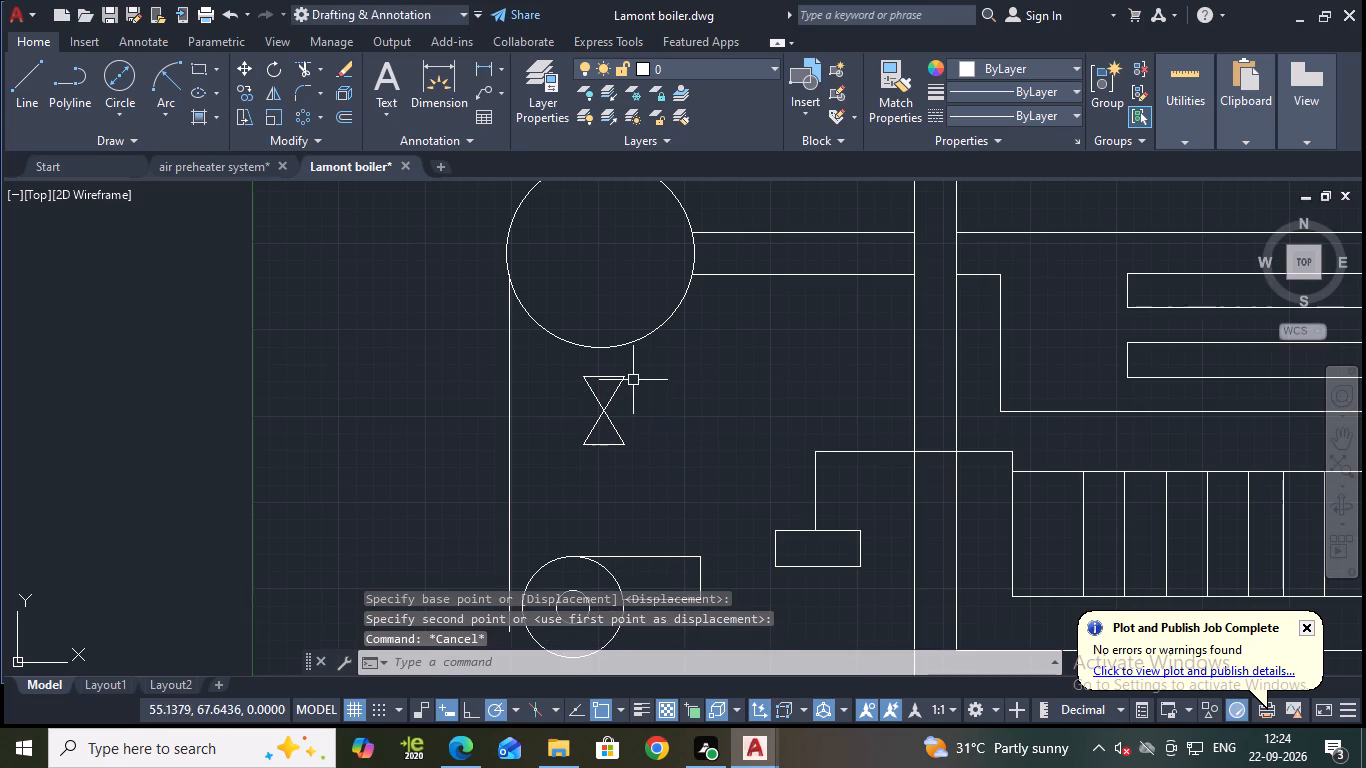
Draw a short vertical line connecting the bottom of the drum to the top edge of the valve symbol.
scroll(632, 379, "up", 1)
left_click(37, 78)
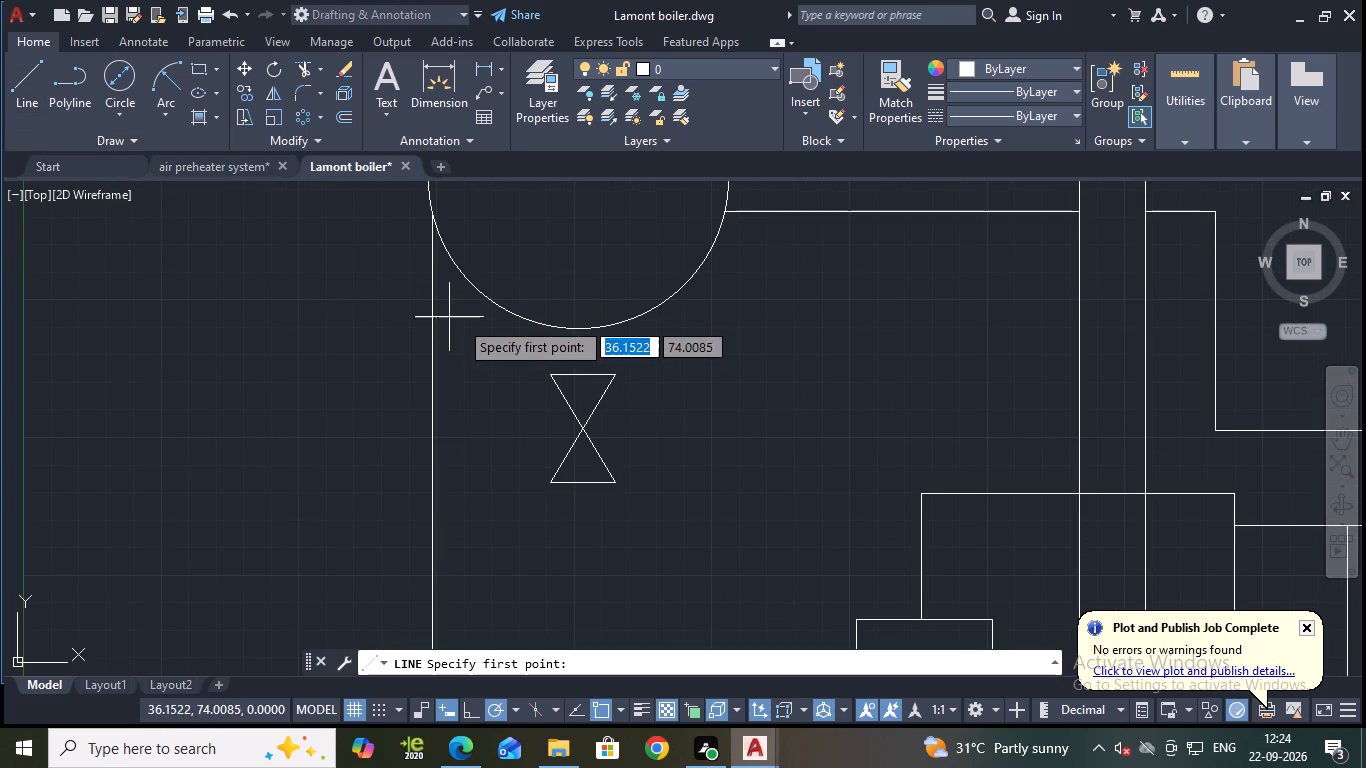
left_click(576, 330)
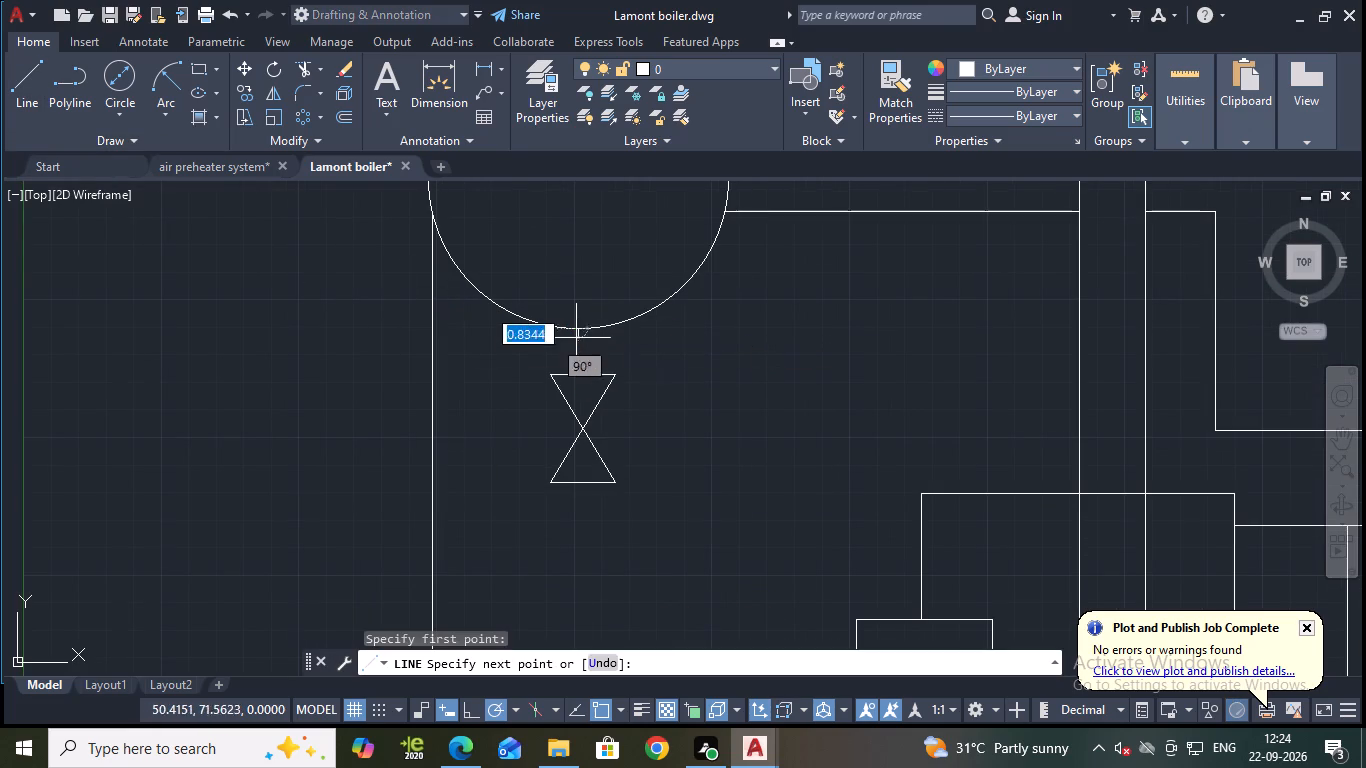
left_click(576, 375)
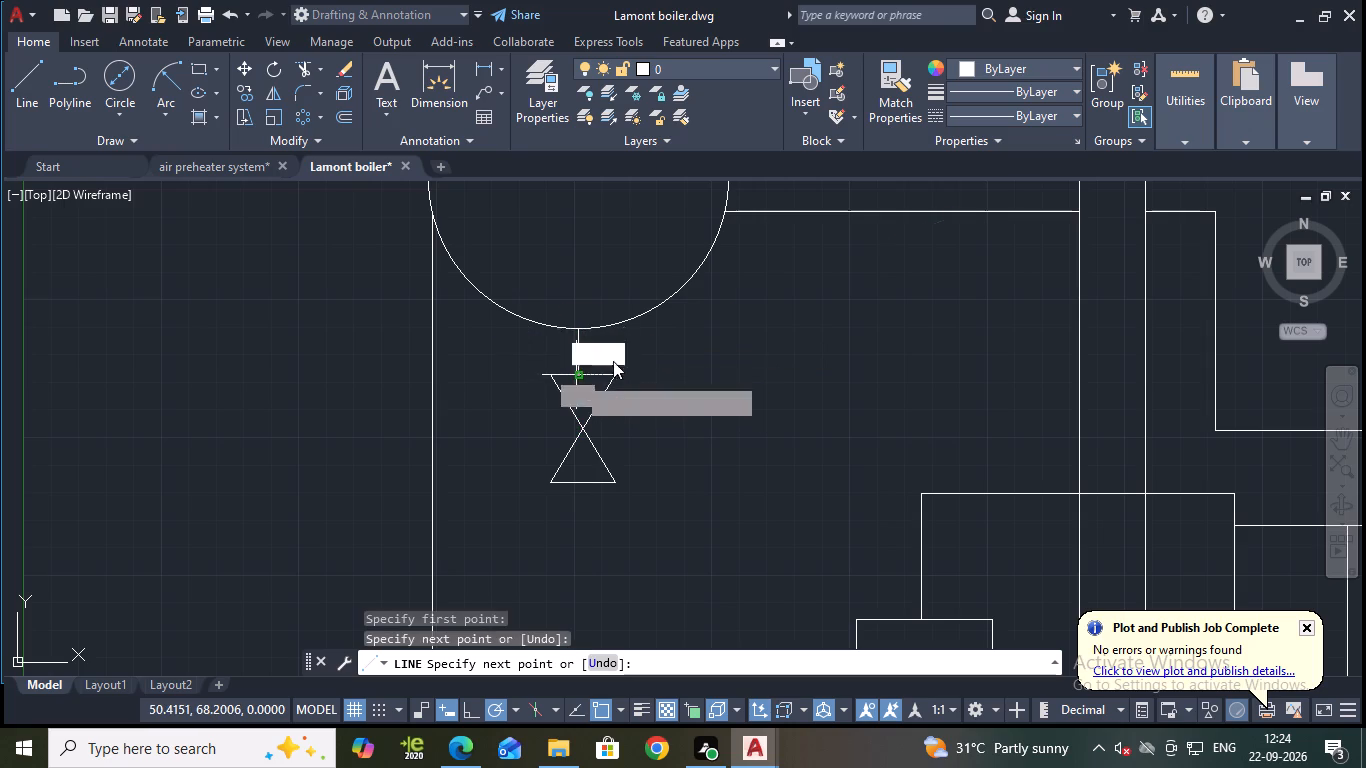
key("Escape")
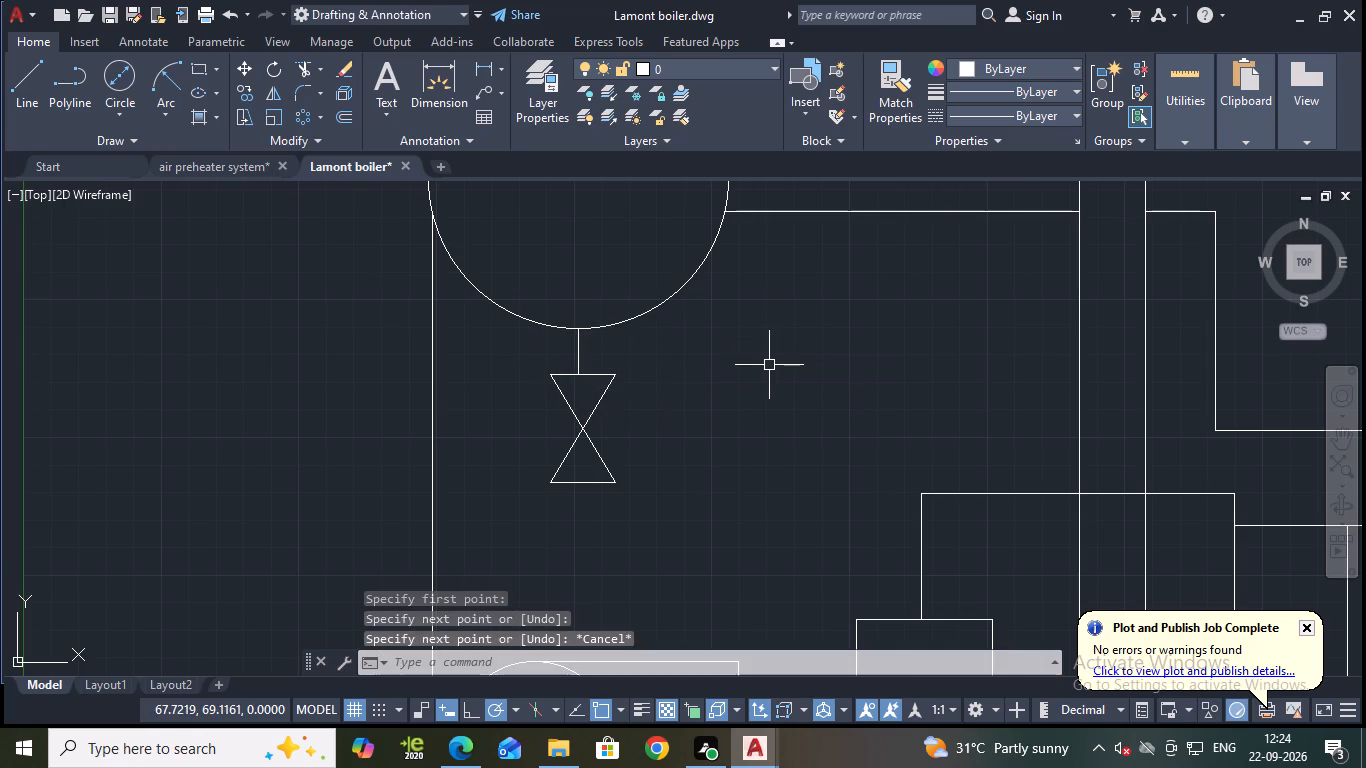
Save the drawing.
key("ctrl+s")
Draw a short horizontal line from the lower pump circle's left quadrant outward past the vertical pipe line.
scroll(747, 365, "down", 2)
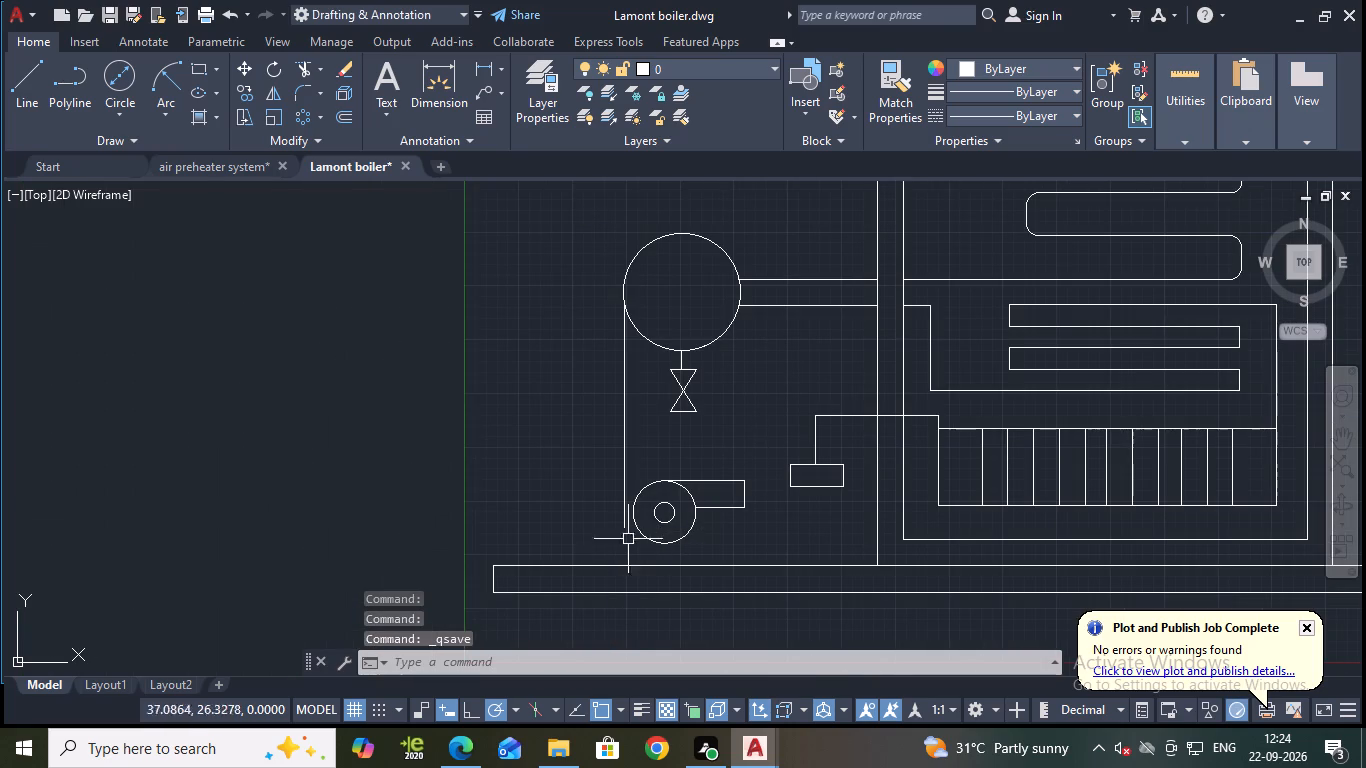
scroll(627, 532, "up", 2)
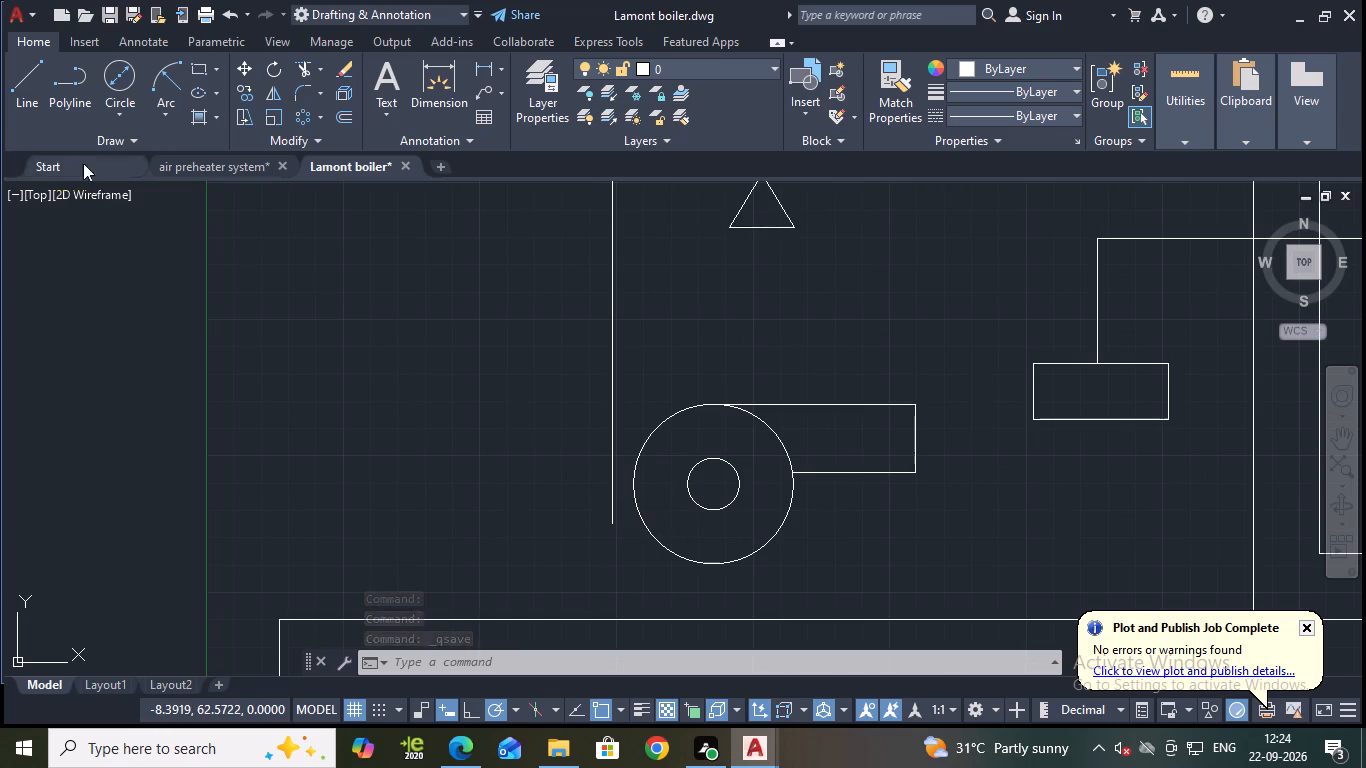
left_click(28, 76)
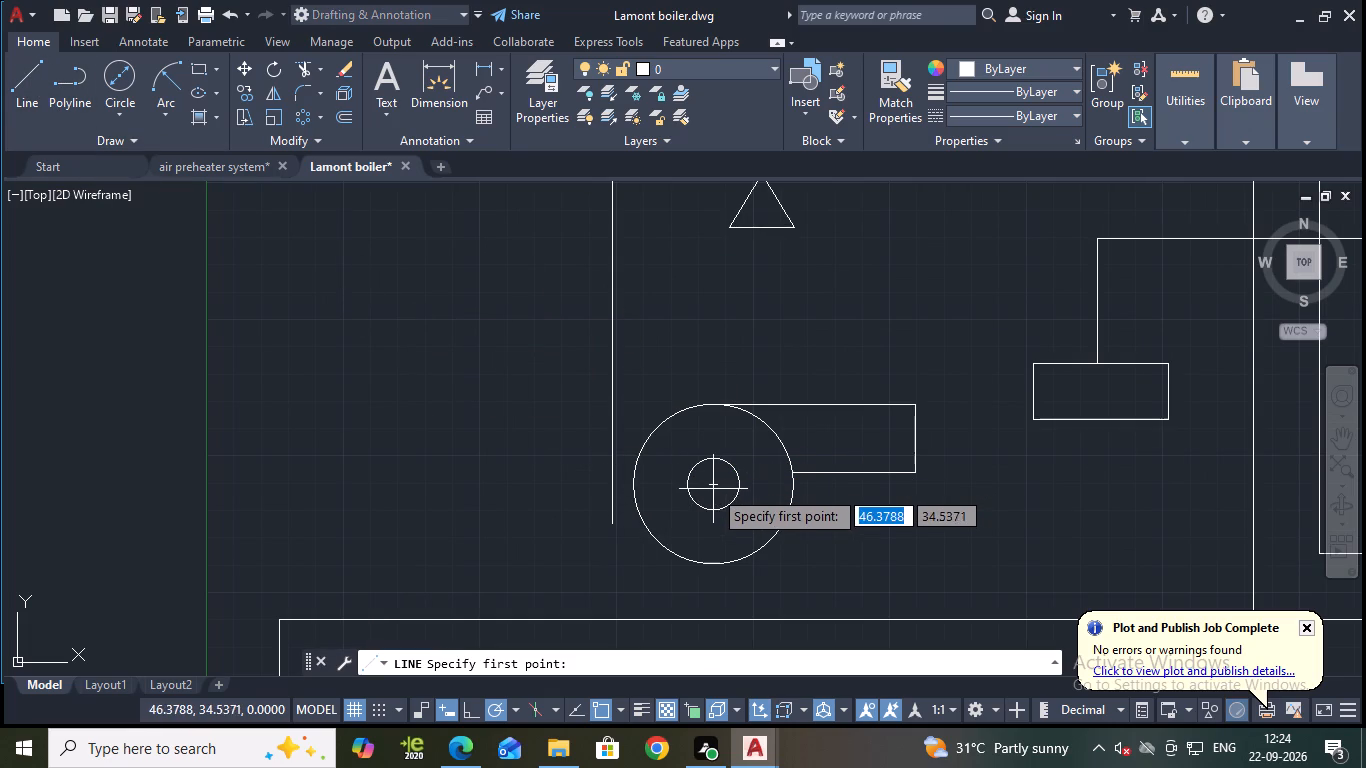
left_click(633, 486)
left_click(575, 483)
key("Escape")
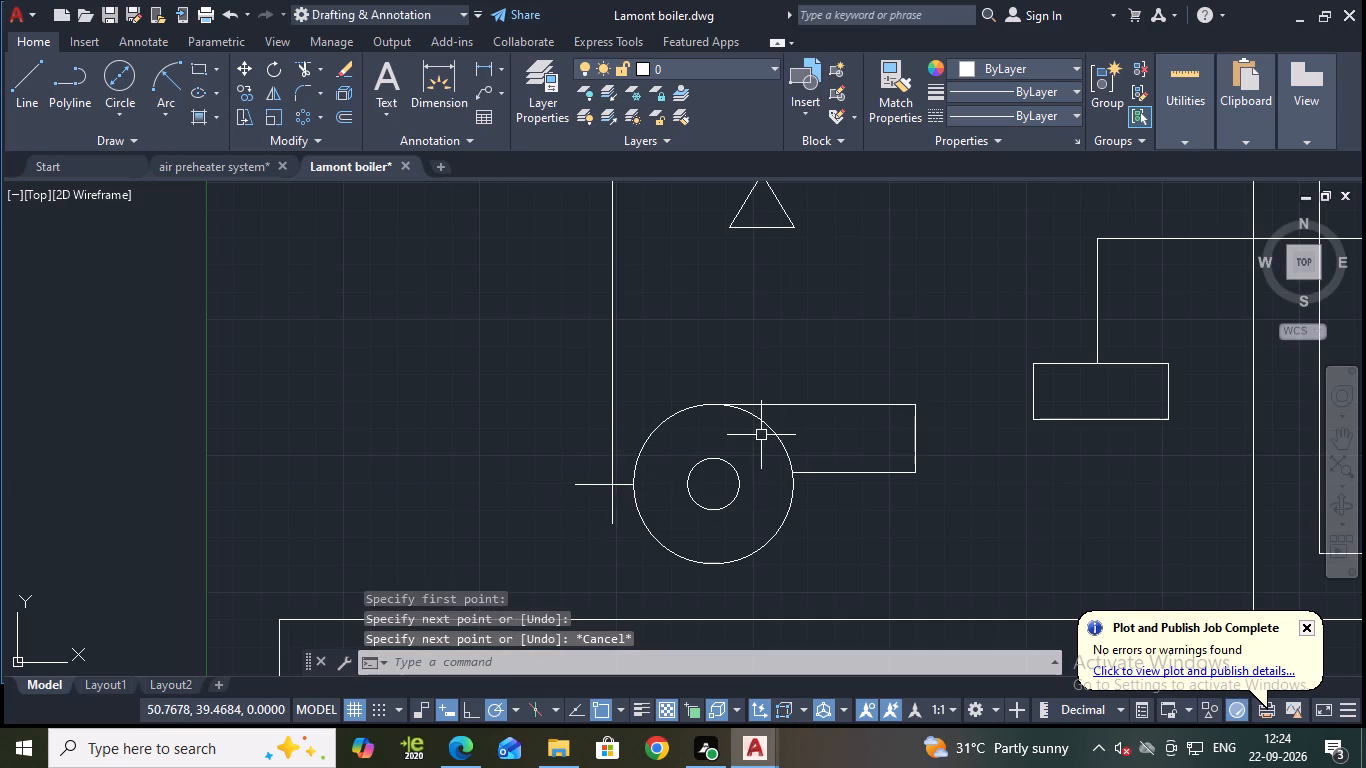
Trim the overshooting ends of the horizontal and vertical pipe lines to form a clean corner beside the lower pump.
type("T5R")
key("Escape")
type("TR")
key("Return")
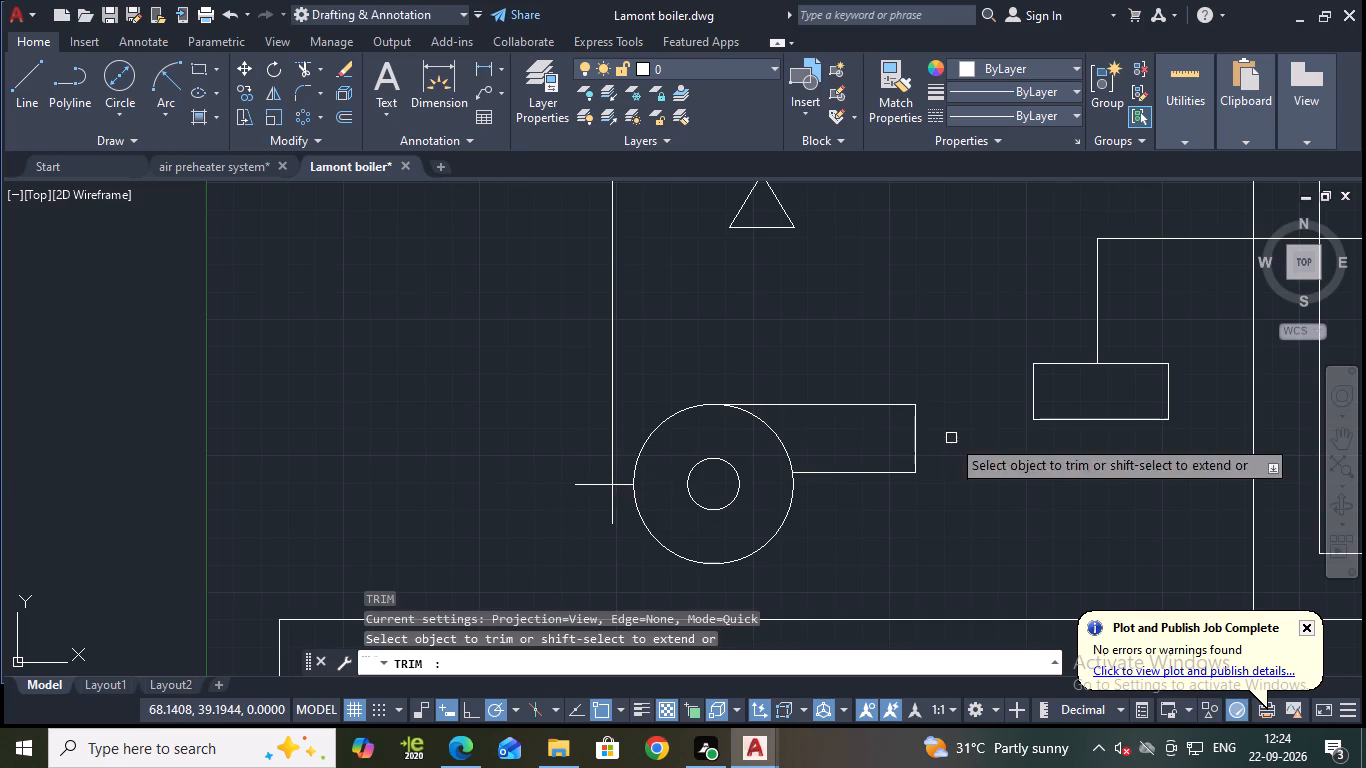
left_click(582, 487)
left_click(612, 502)
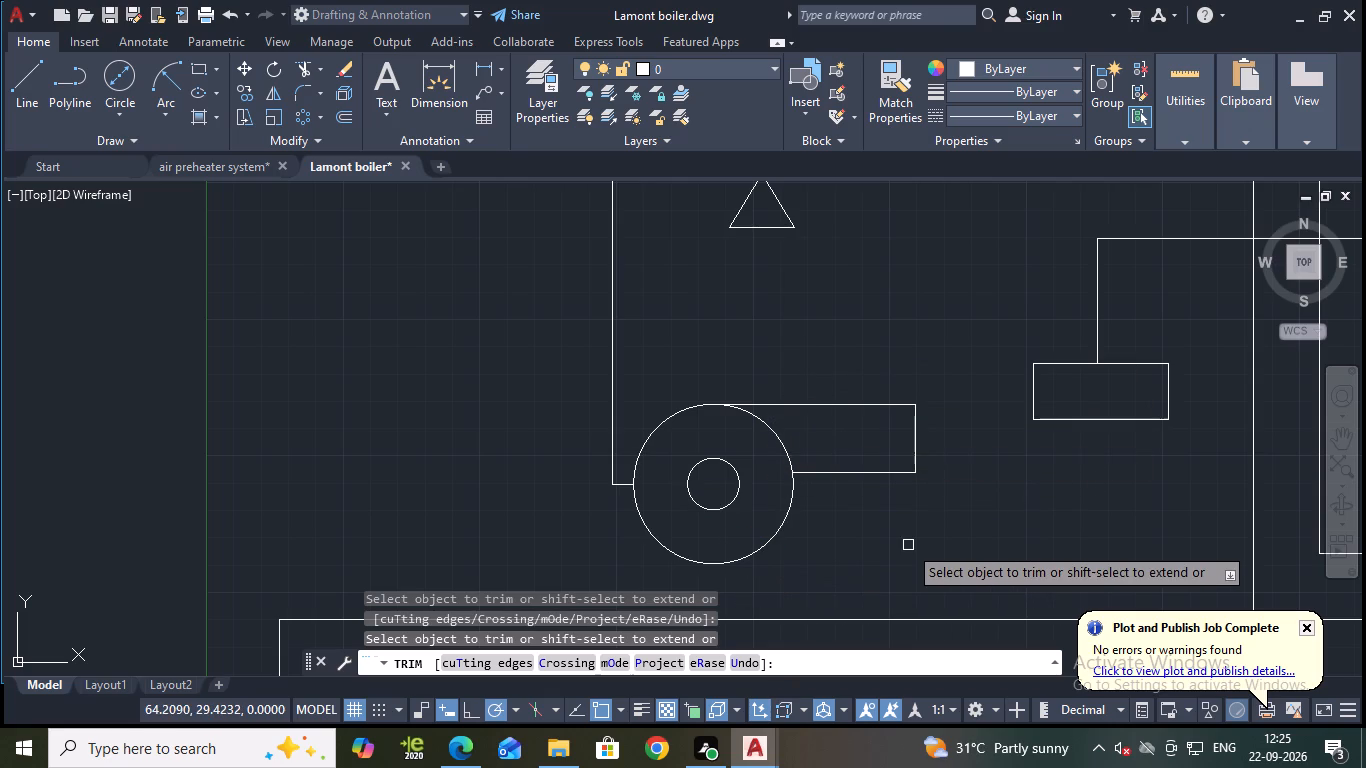
key("Escape")
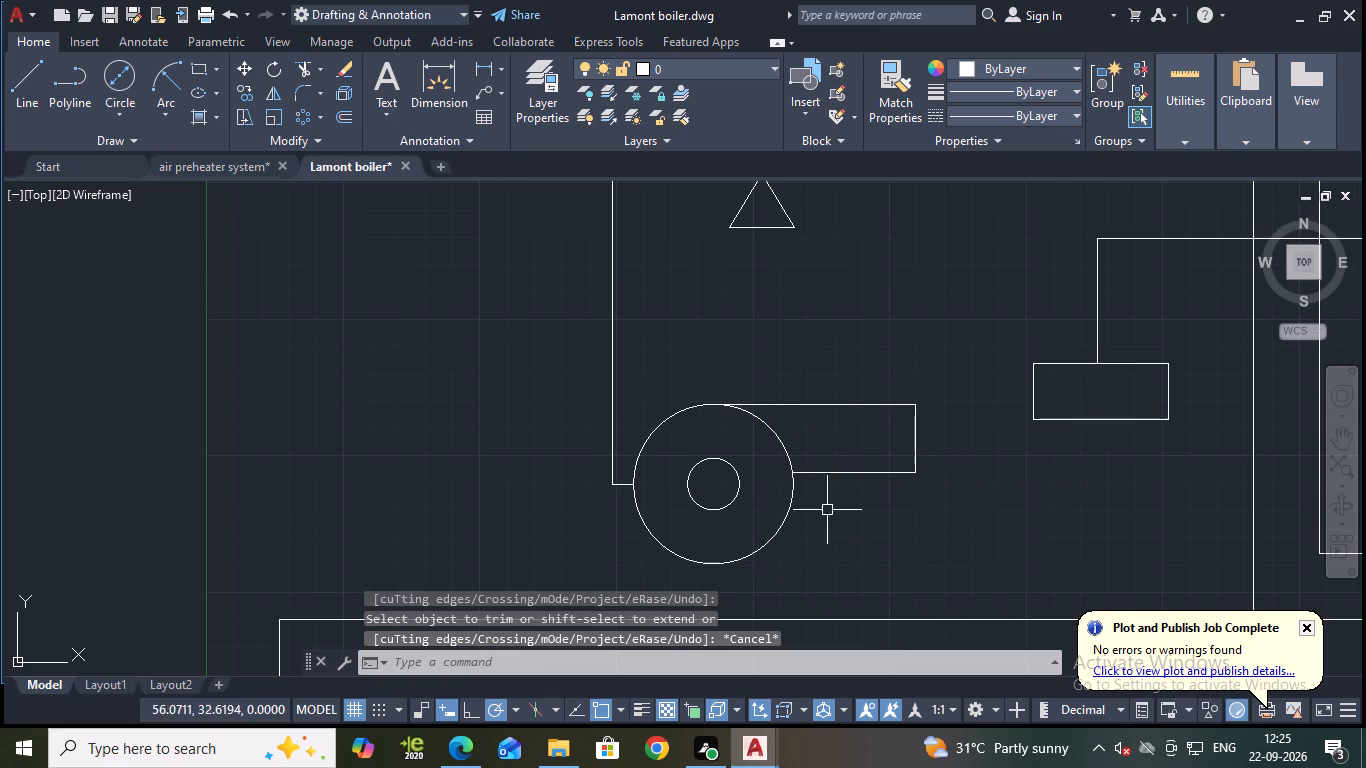
Trim the arc of the lower pump's outer circle that lies inside its rectangular outlet.
type("TR")
key("Return")
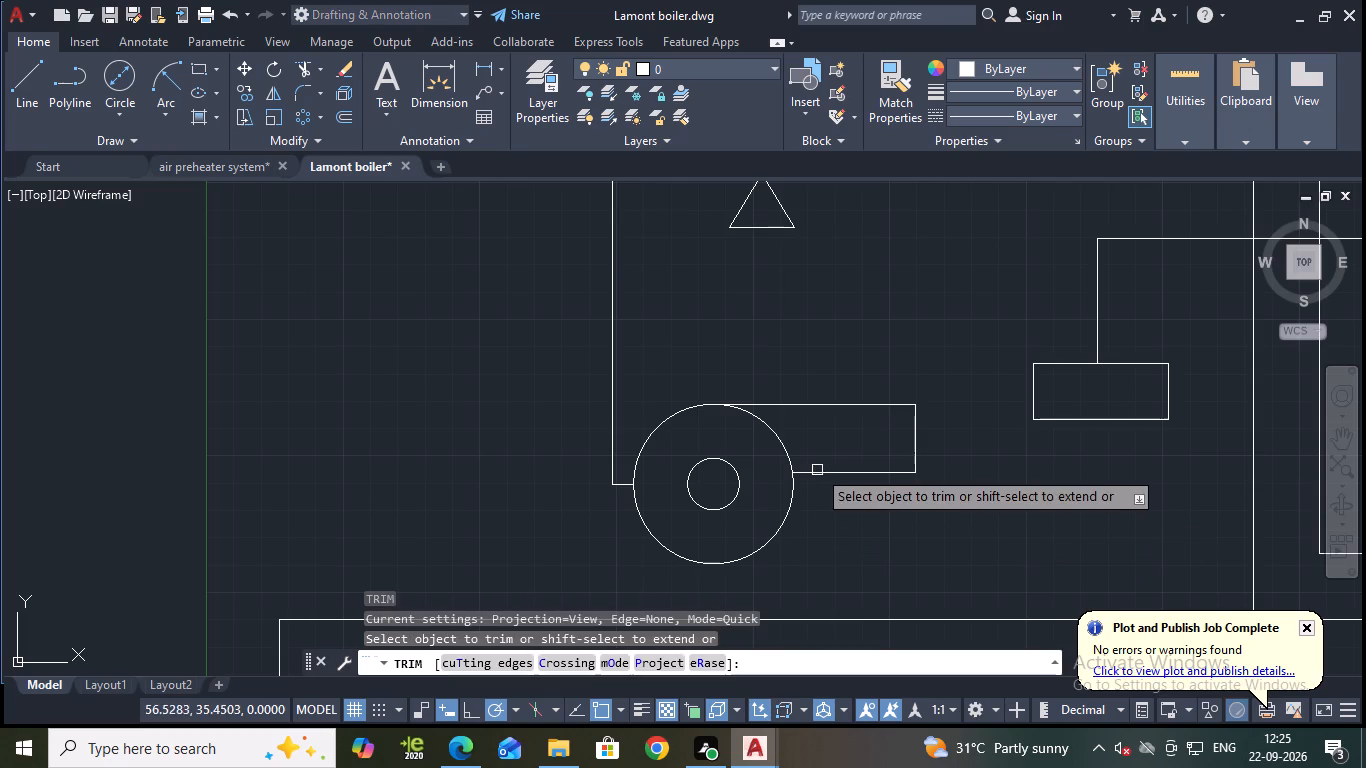
left_click(785, 448)
key("Escape")
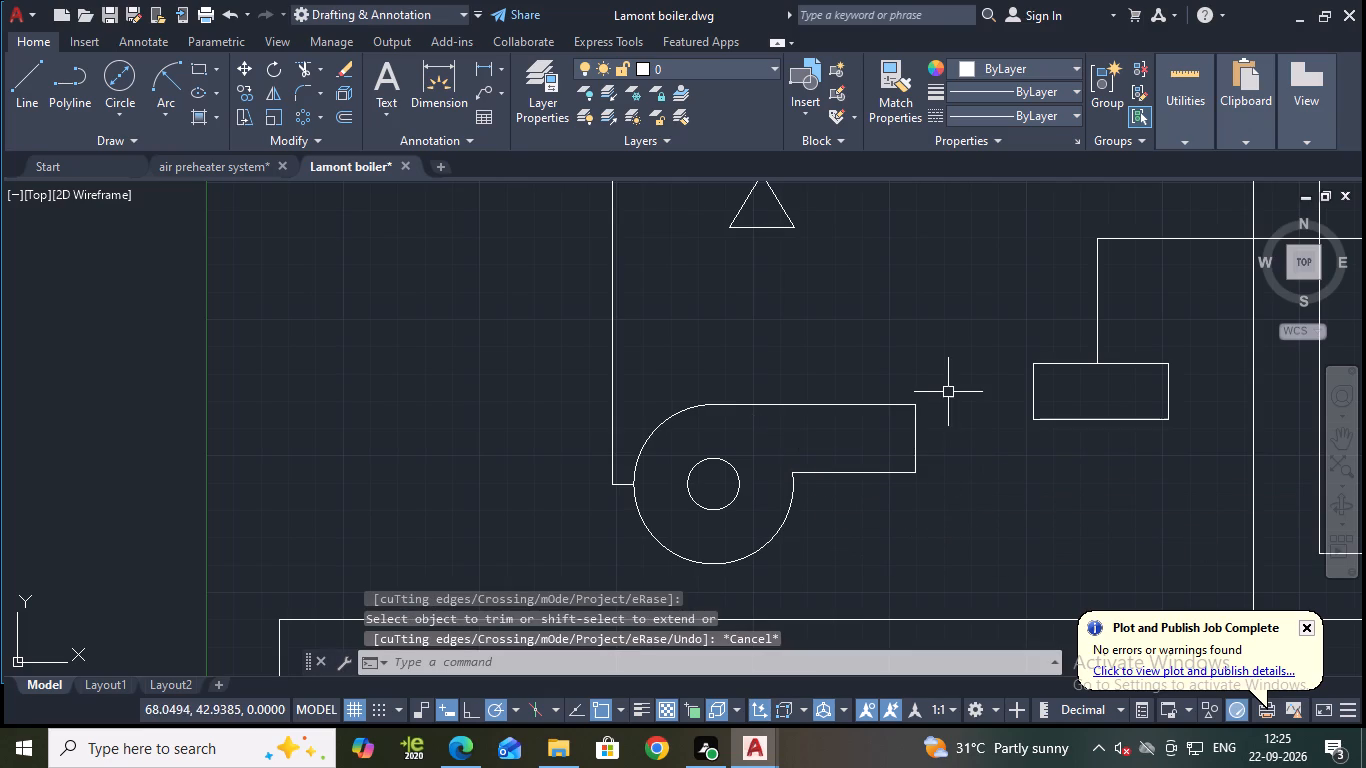
Draw a stepped pipe line from the midpoint of the lower pump's outlet: about 5.6 across, 4.6 up, and 7.2 across into the small box.
left_click(12, 86)
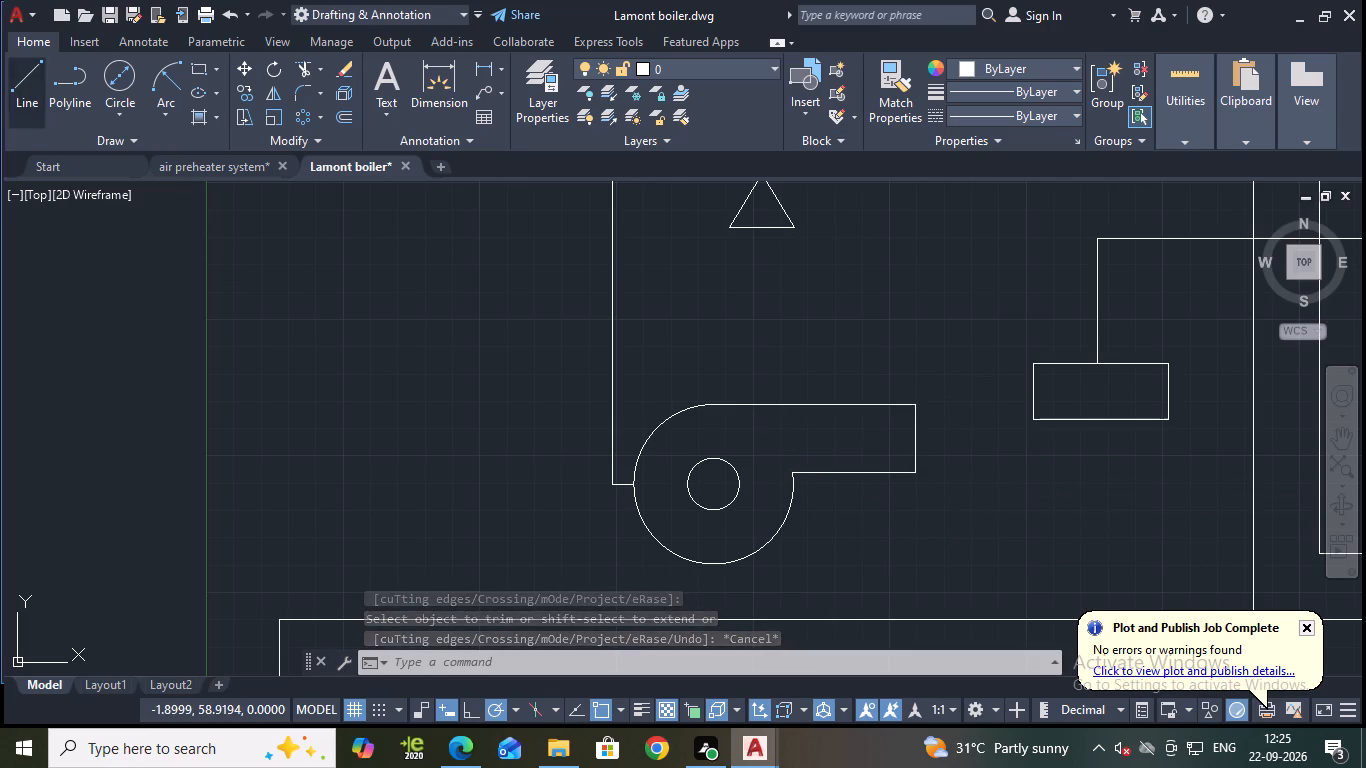
left_click(913, 440)
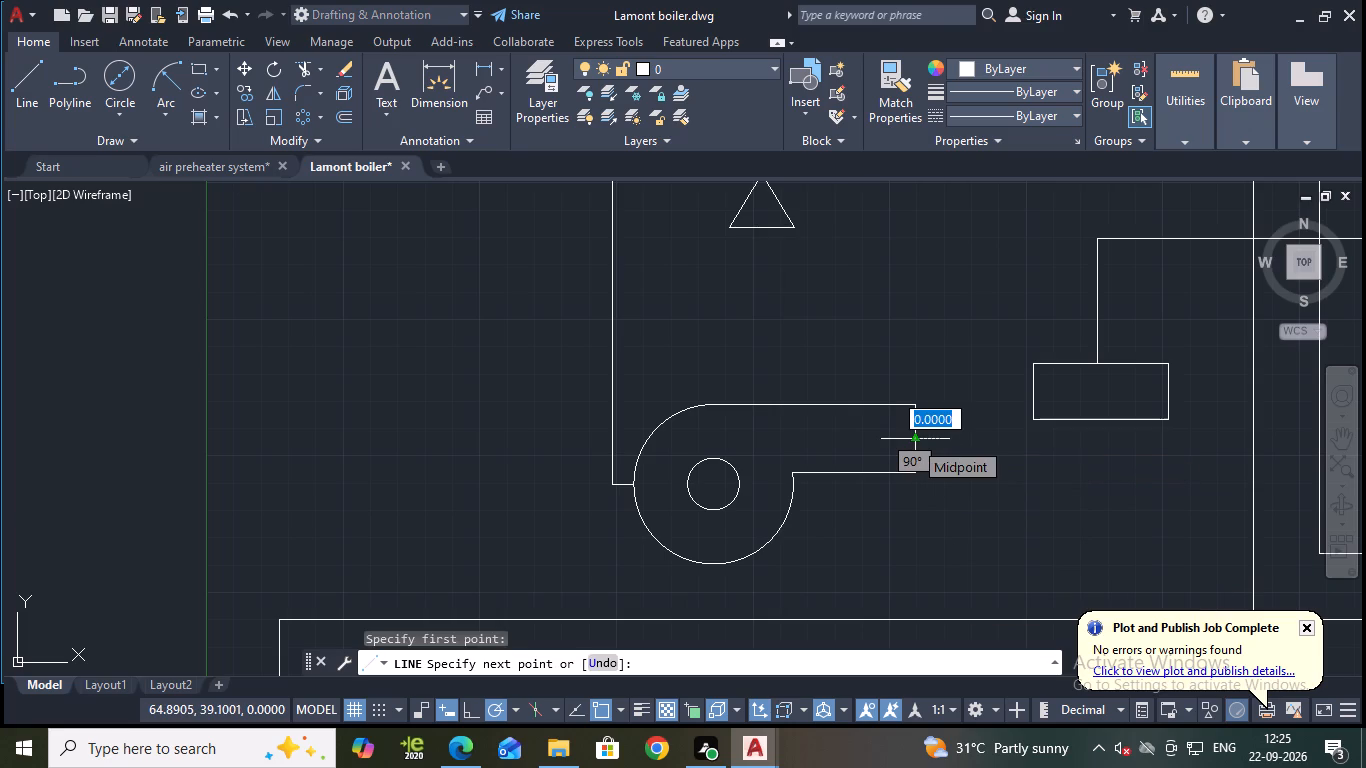
left_click(977, 439)
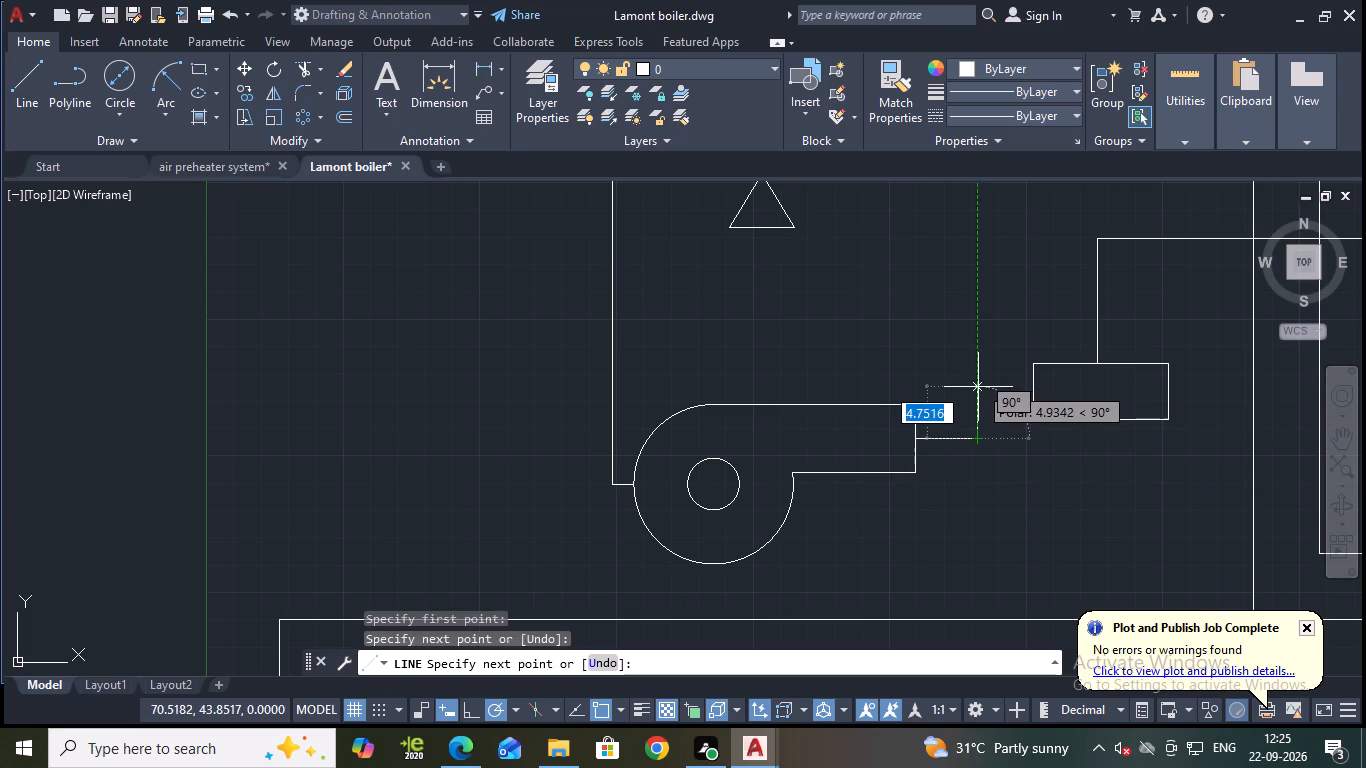
left_click(978, 389)
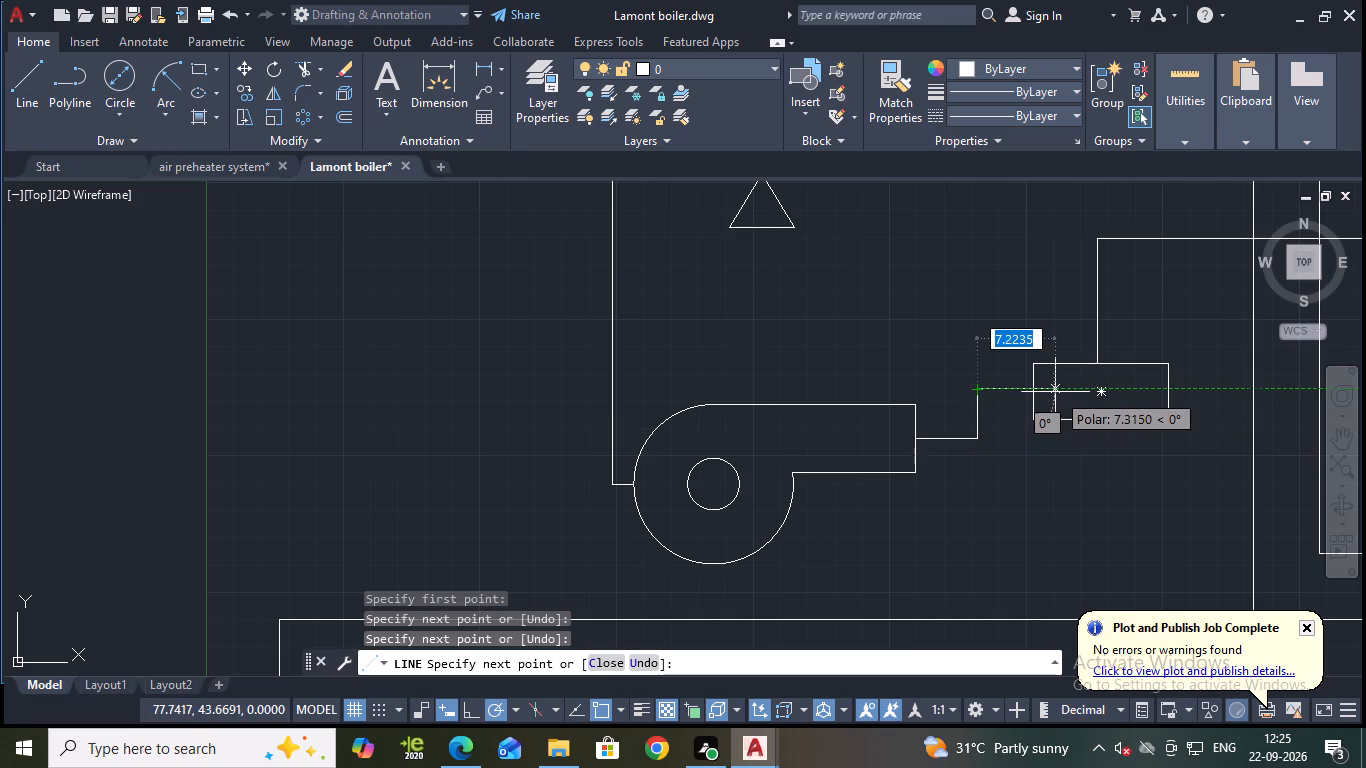
left_click(1055, 392)
key("Escape")
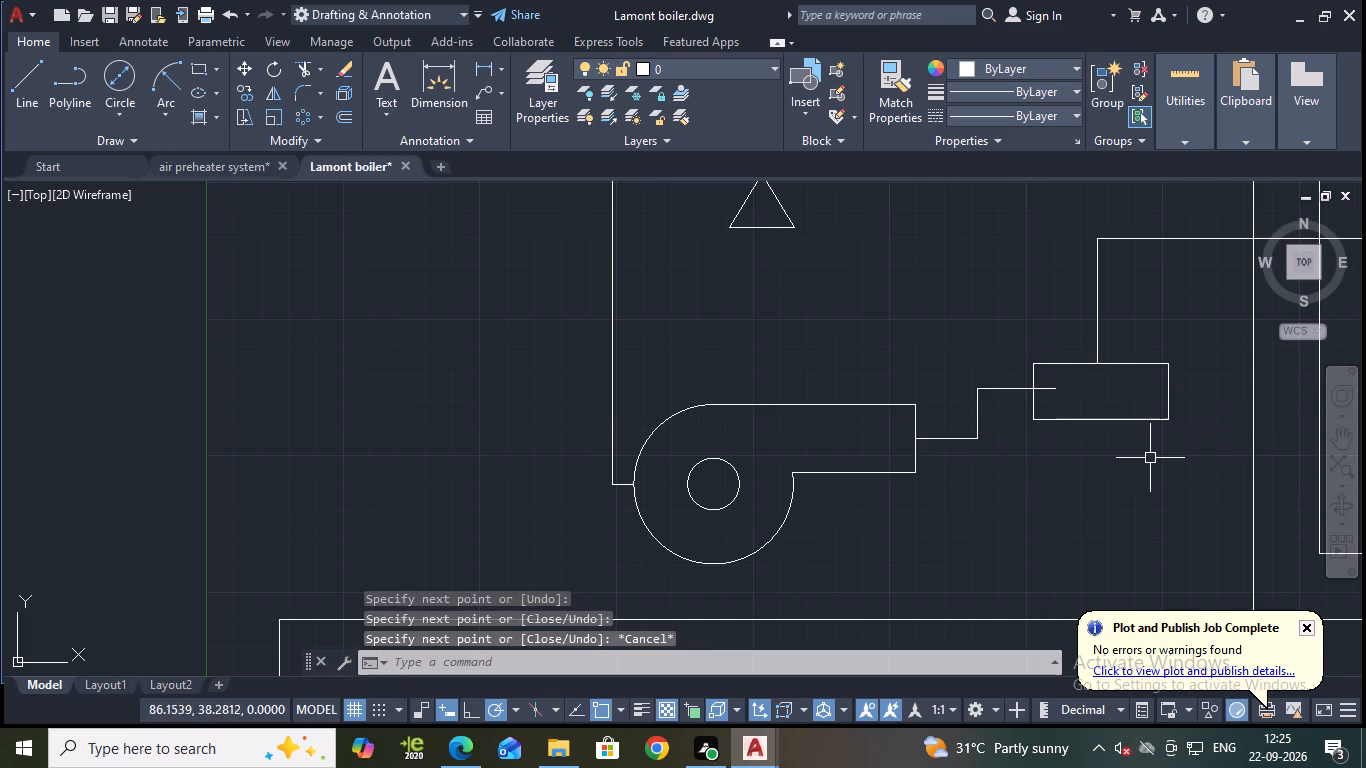
Trim the end of the stepped pipe line that overshoots into the small box.
type("TR")
key("Return")
left_click(1048, 391)
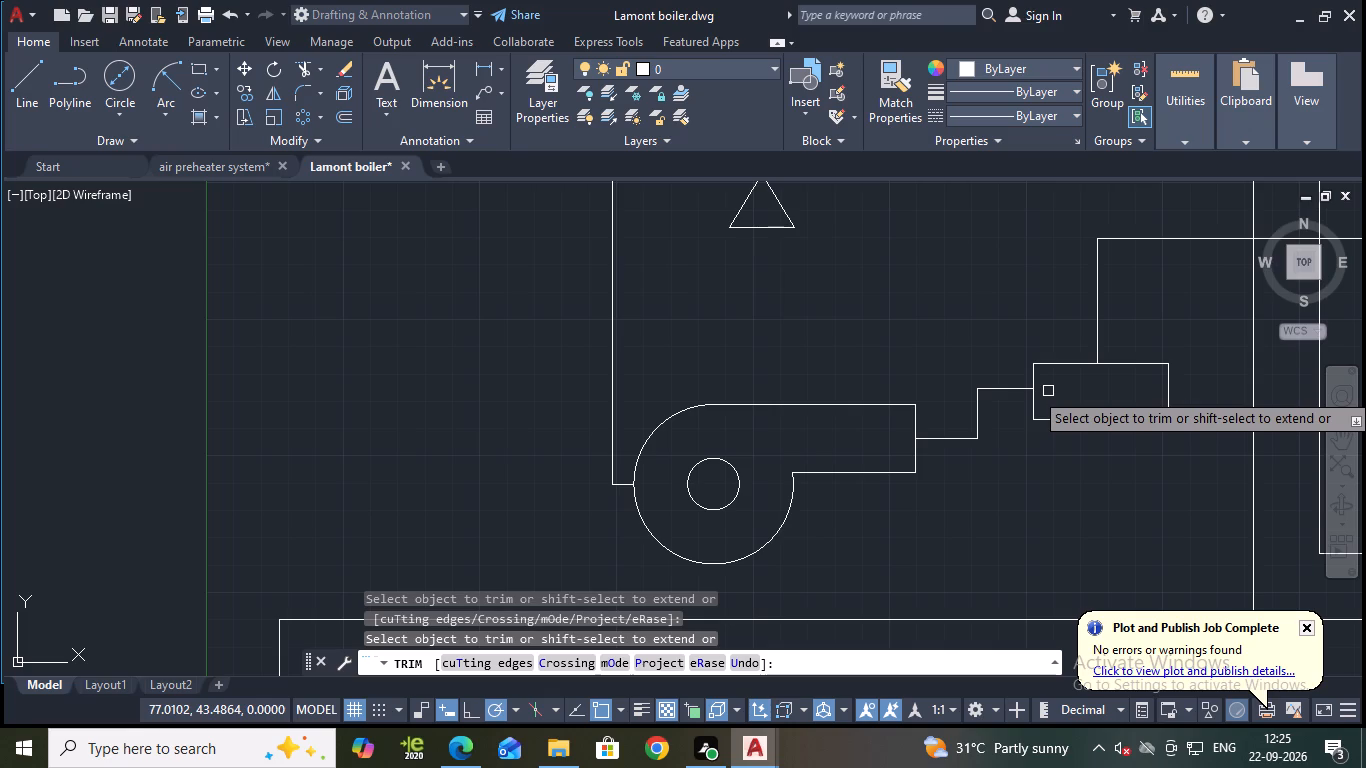
key("Escape")
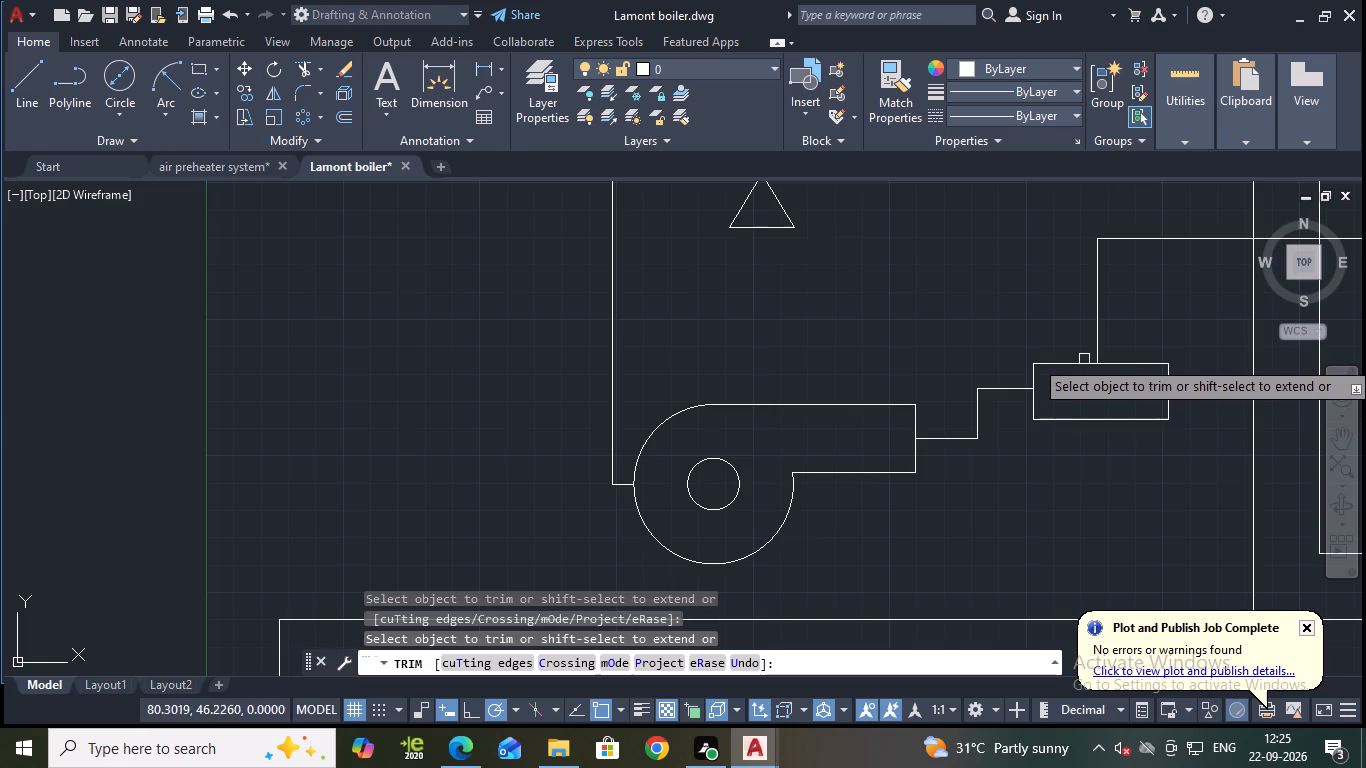
Save the drawing.
key("ctrl+s")
scroll(1002, 342, "down", 1)
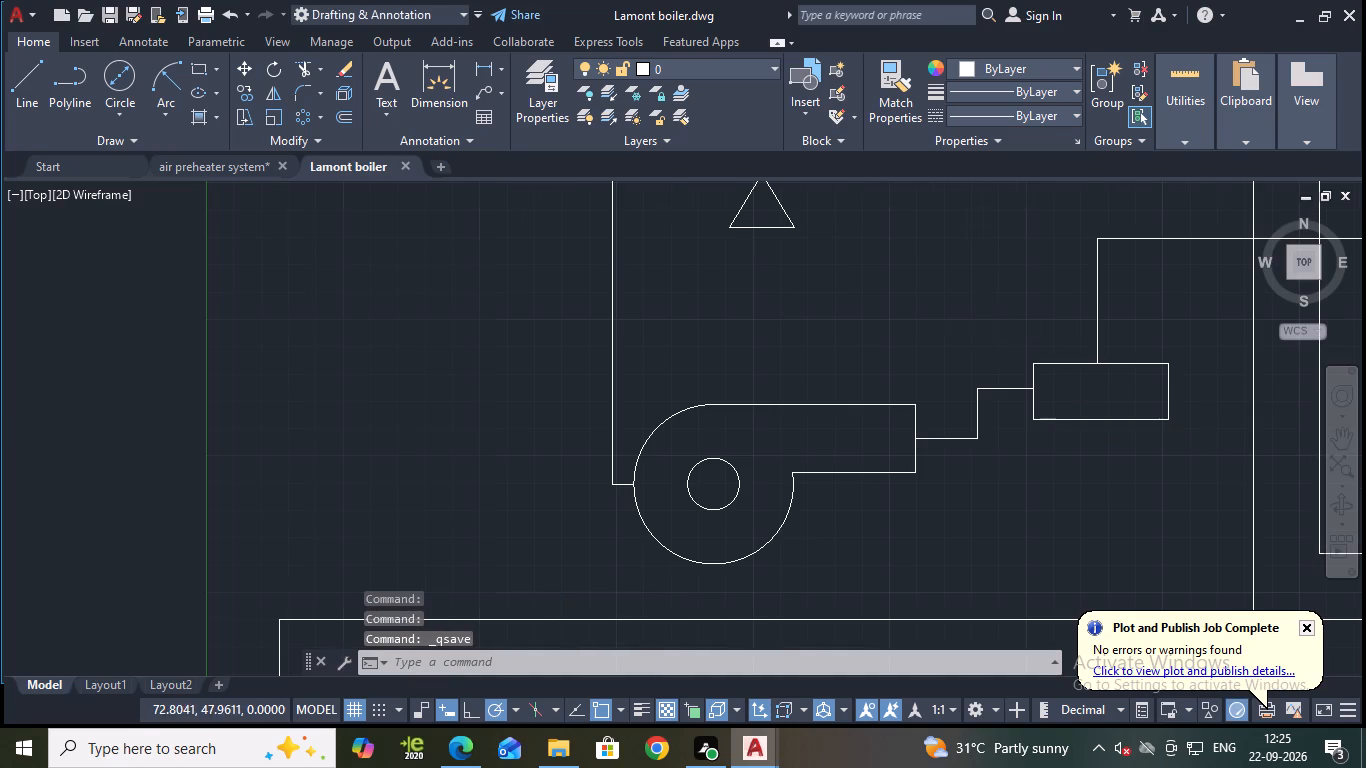
scroll(1002, 342, "down", 2)
middle_click_drag(1053, 310, 962, 421)
scroll(899, 373, "up", 2)
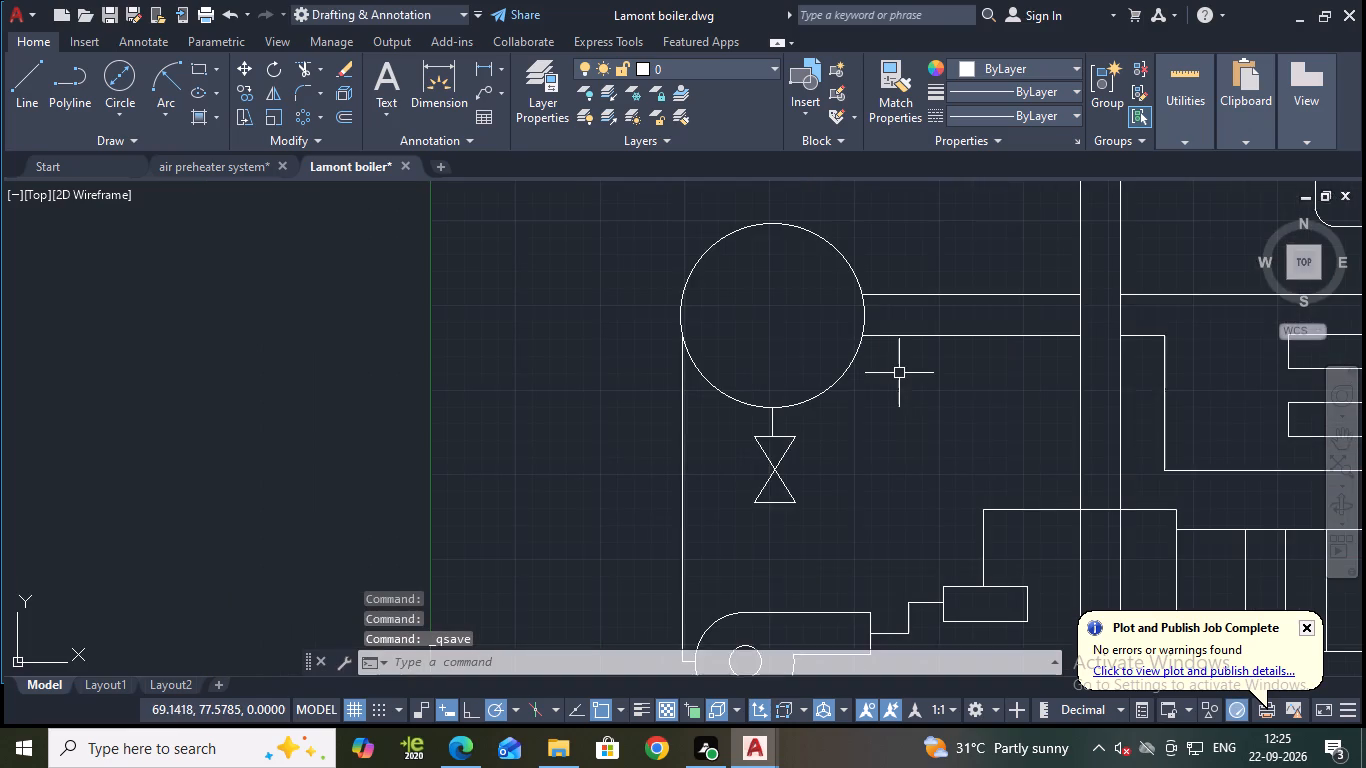
scroll(901, 373, "down", 2)
middle_click_drag(938, 397, 679, 460)
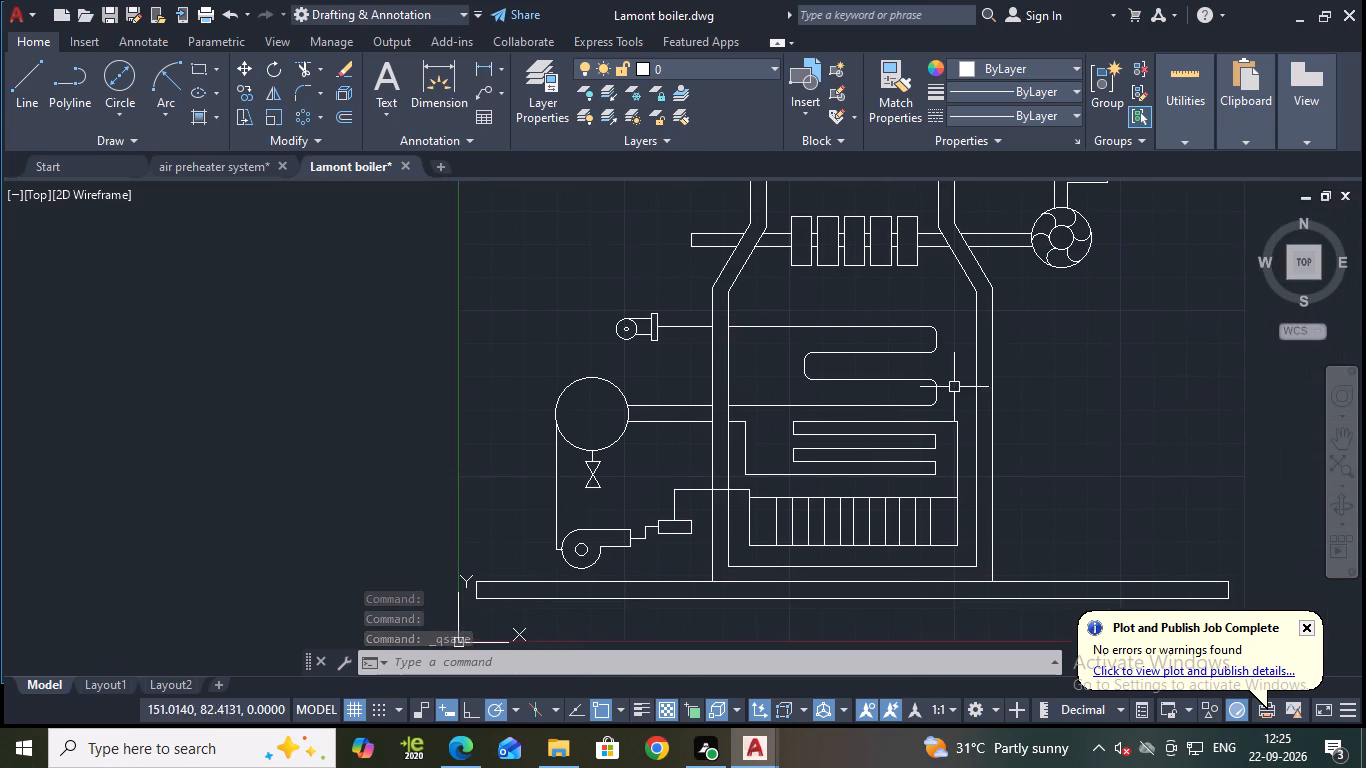
middle_click_drag(1038, 354, 953, 446)
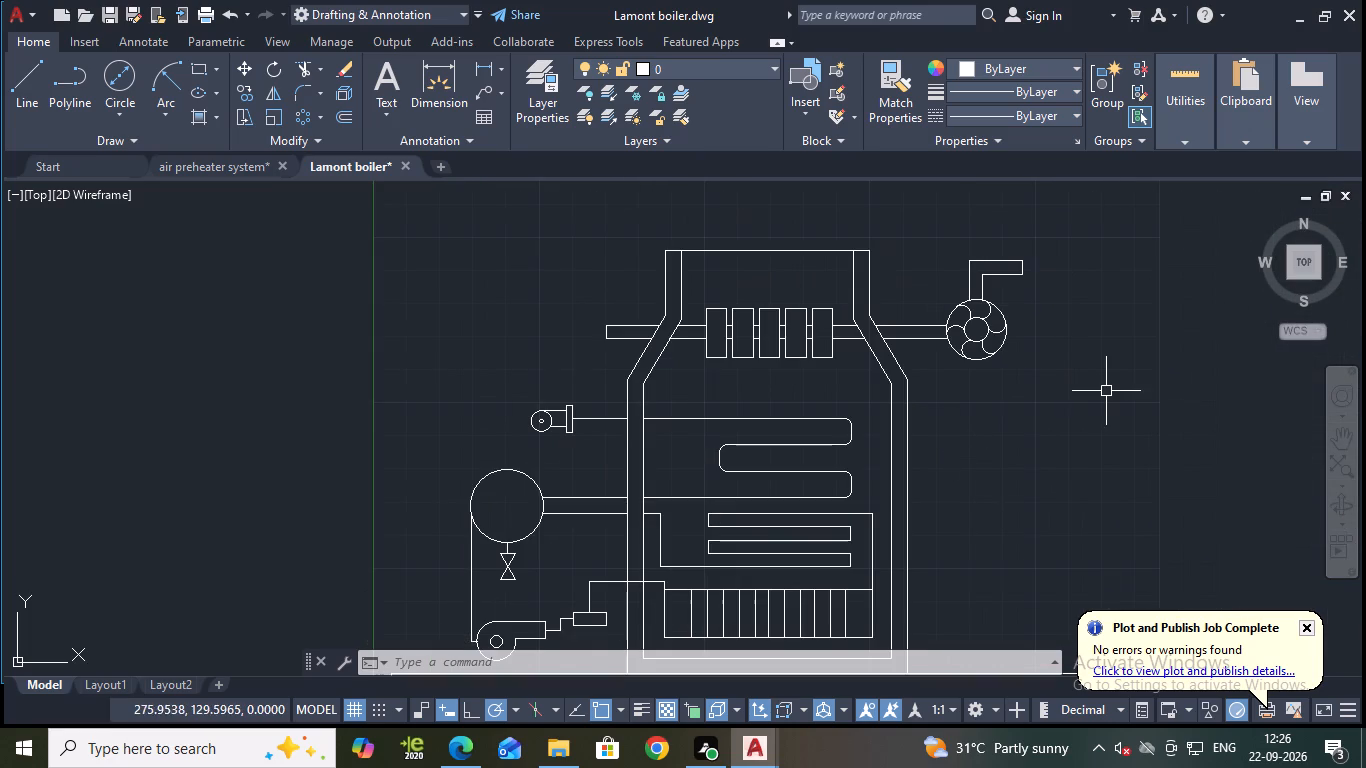
key("ctrl+s")
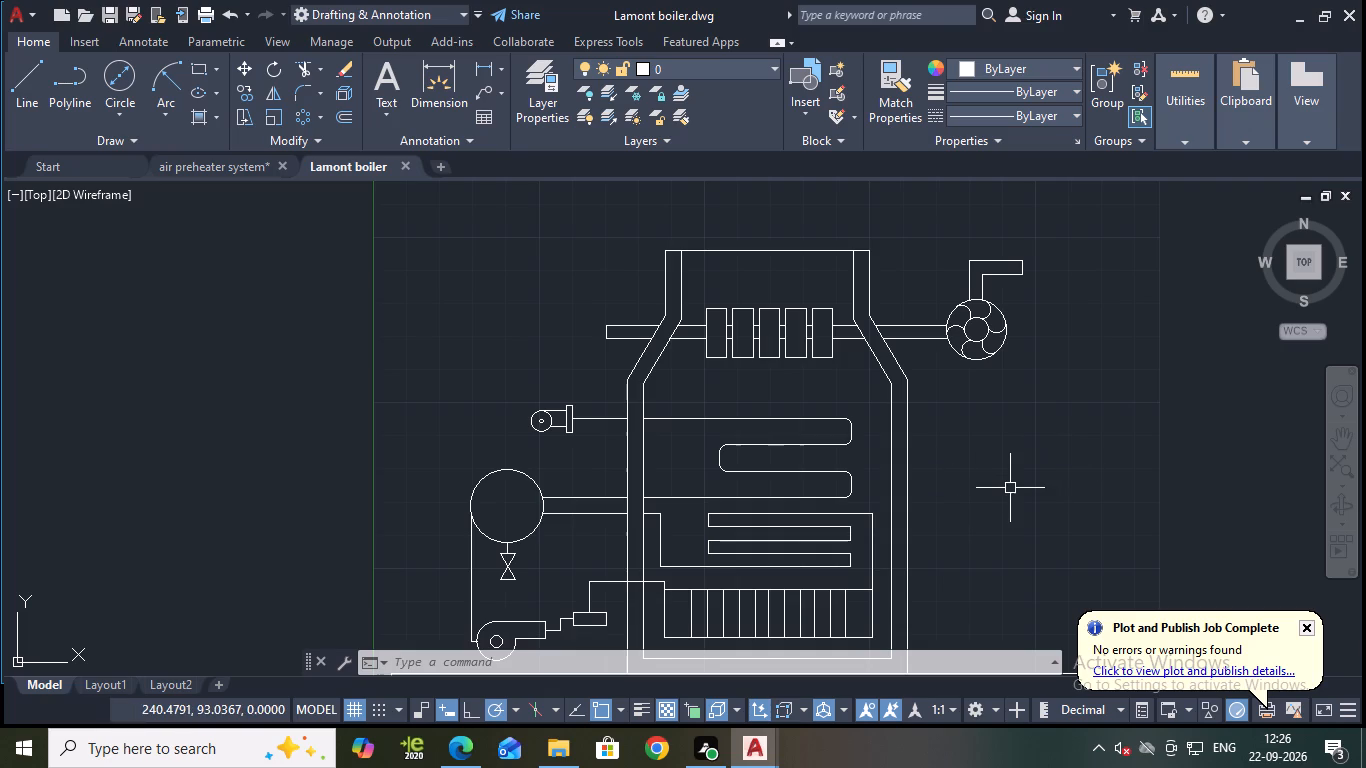
key("ctrl+s")
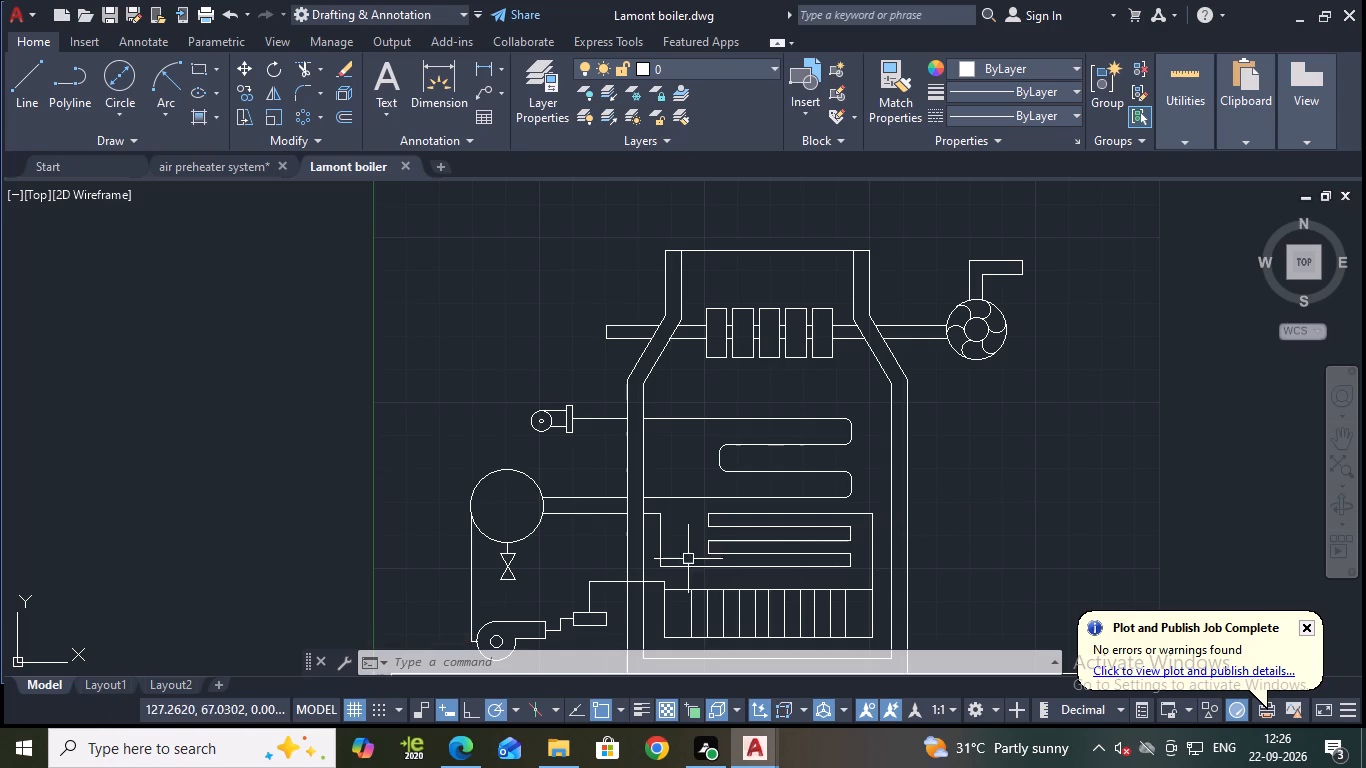
Copy the whole lower pump from its centre to a free spot above the drum, beside the small upper pump.
middle_click_drag(562, 582, 614, 497)
scroll(602, 558, "up", 1)
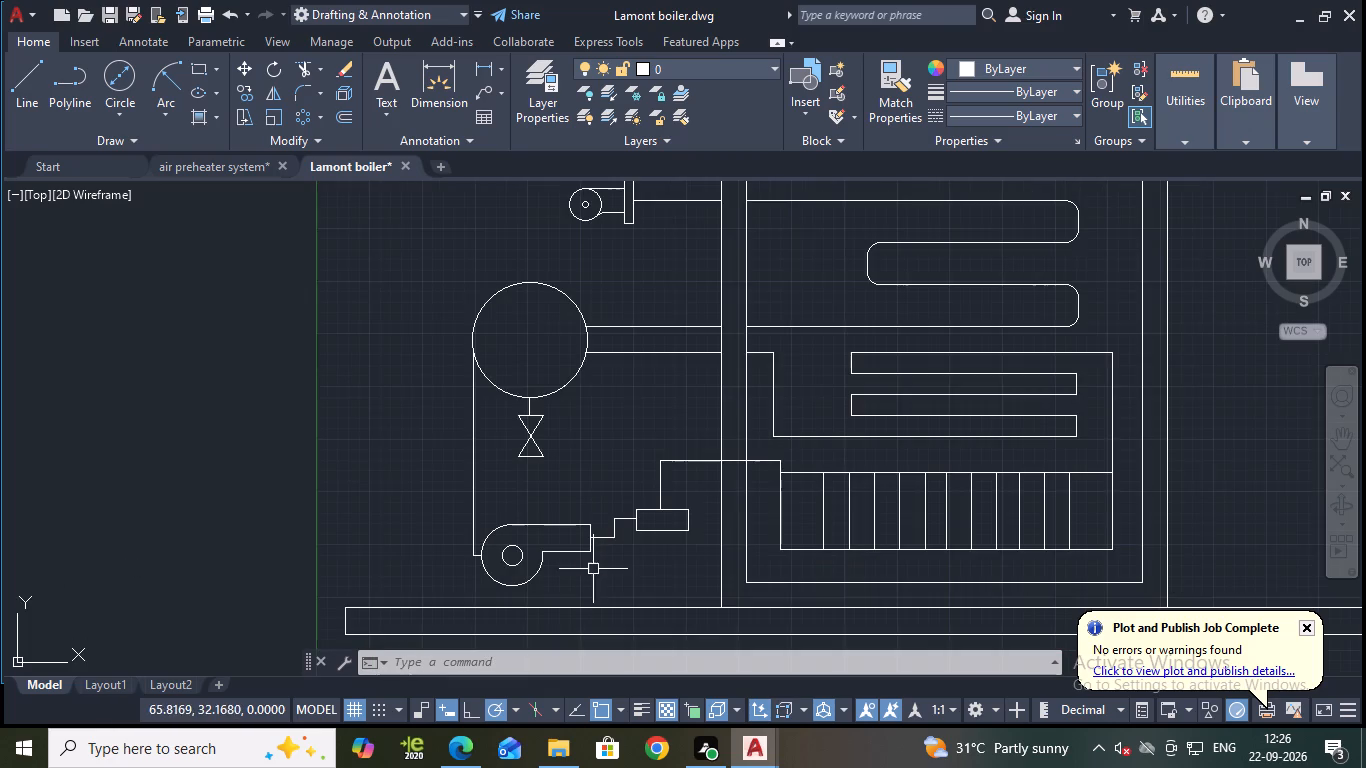
middle_click_drag(593, 569, 664, 521)
left_click_drag(636, 548, 626, 543)
left_click(582, 467)
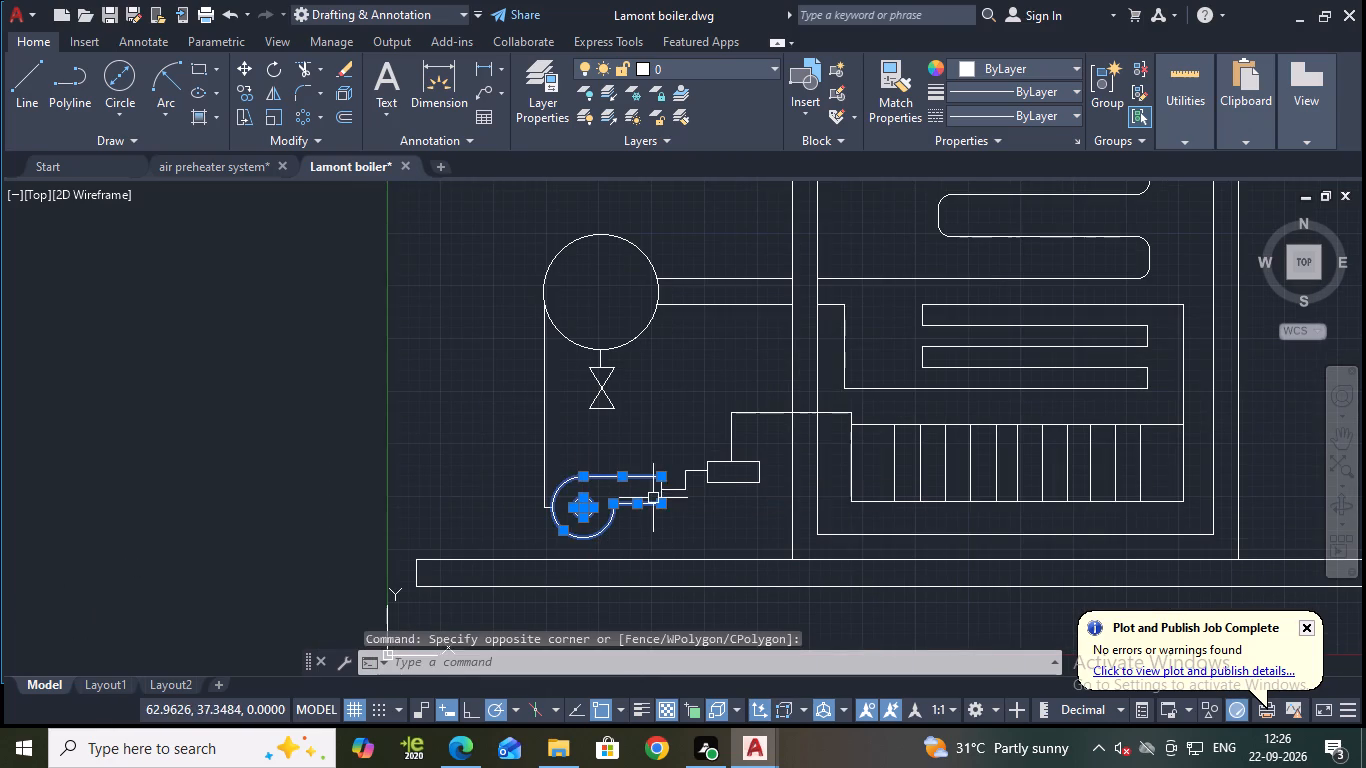
scroll(641, 520, "up", 2)
left_click(682, 451)
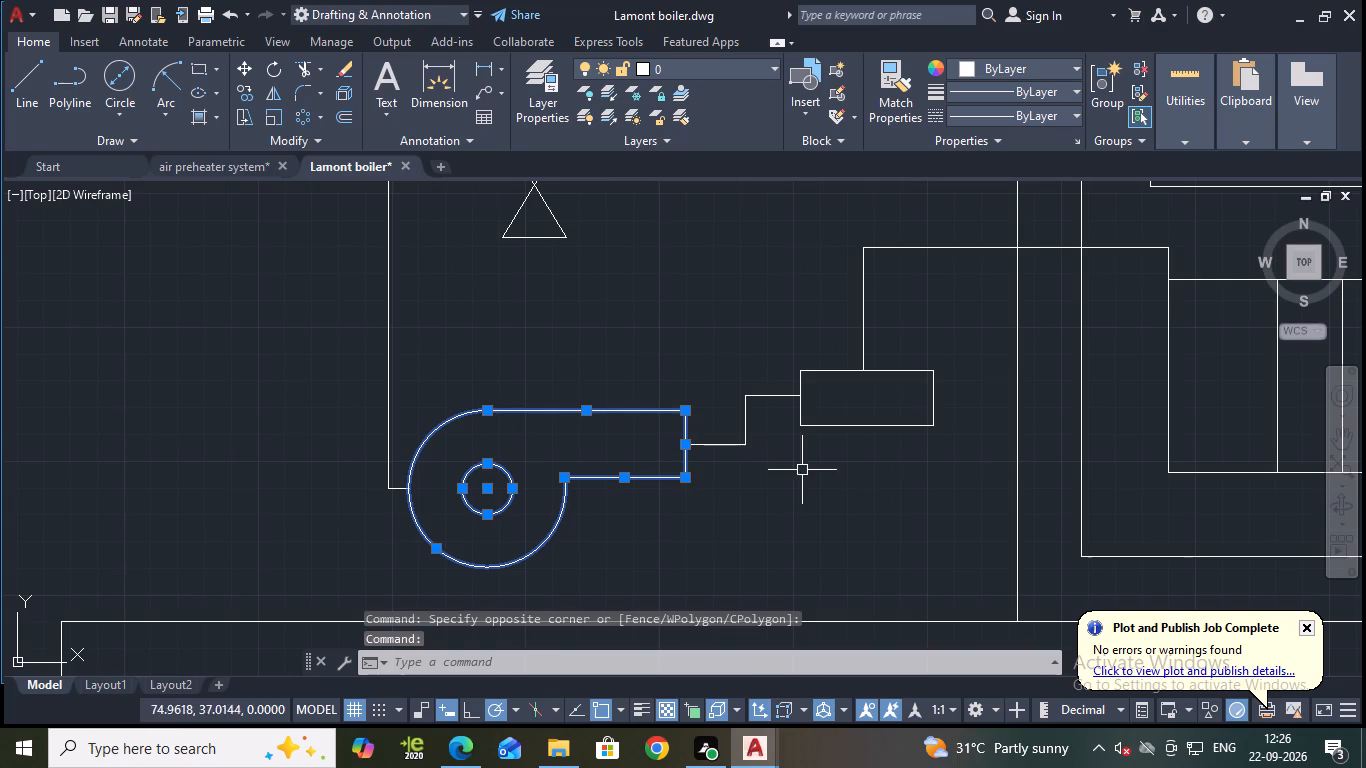
type("CO")
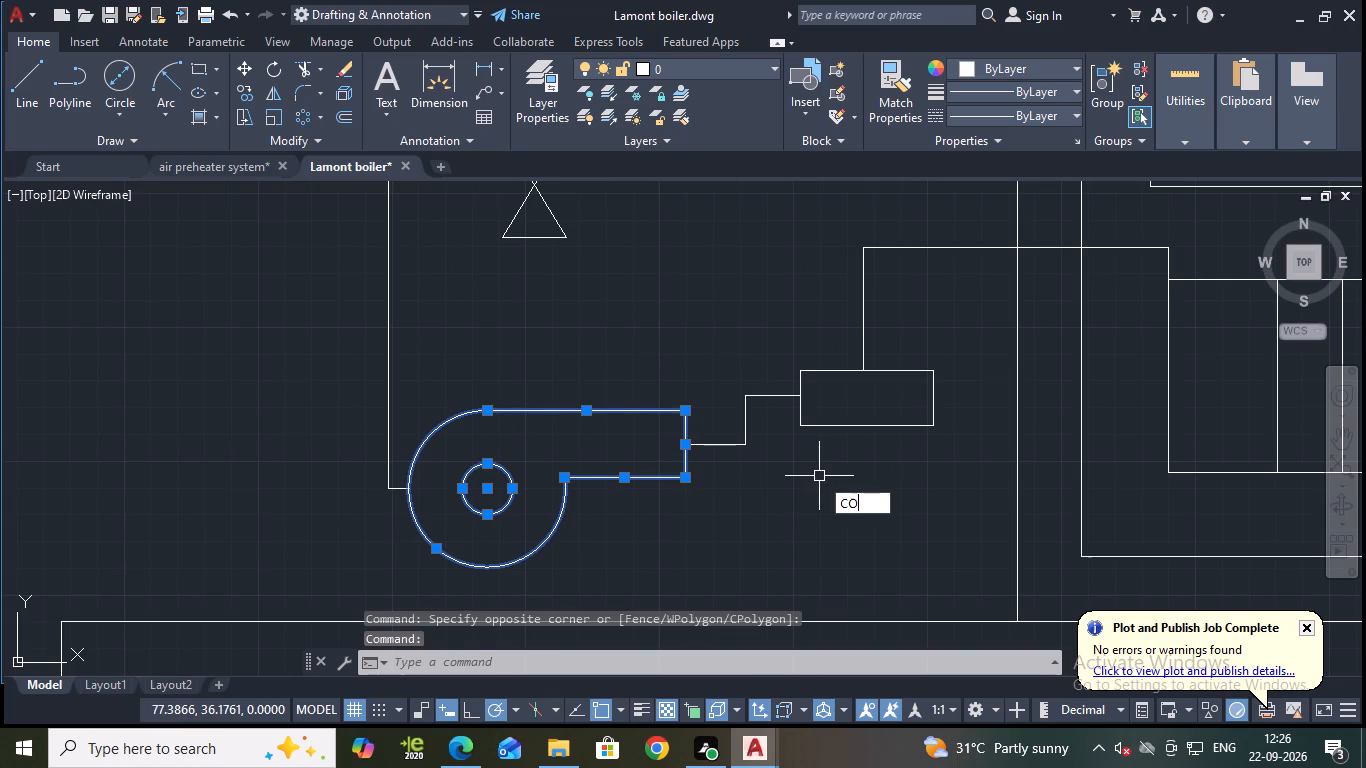
key("Return")
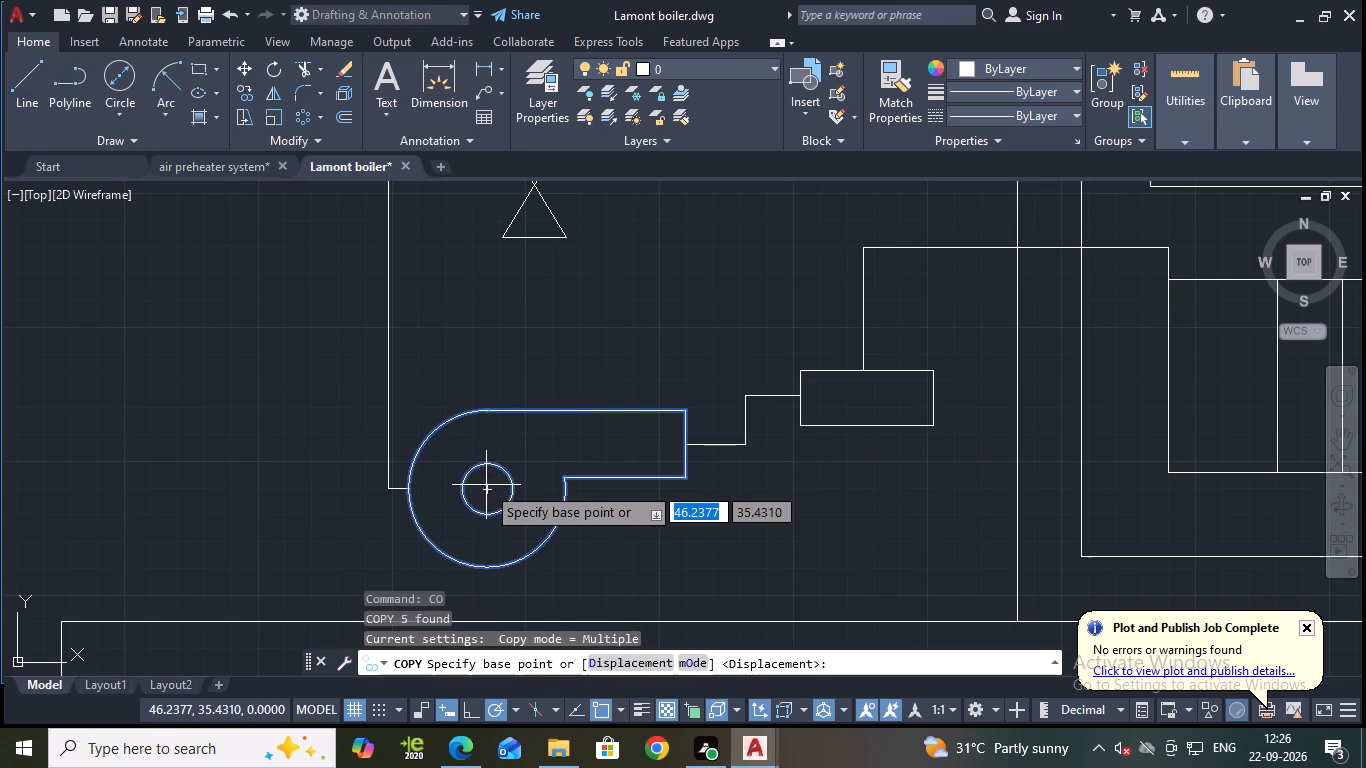
left_click(486, 486)
scroll(614, 304, "down", 2)
middle_click_drag(619, 297, 644, 596)
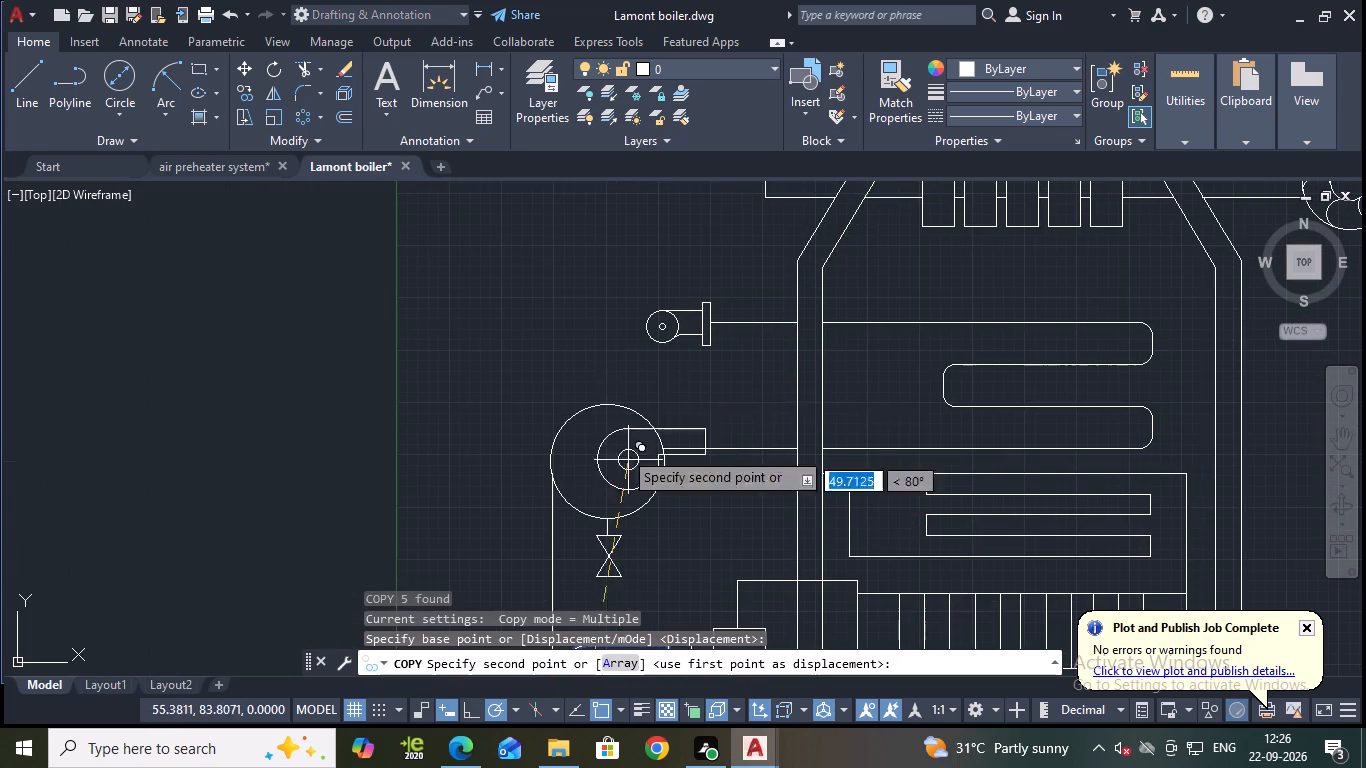
left_click(556, 309)
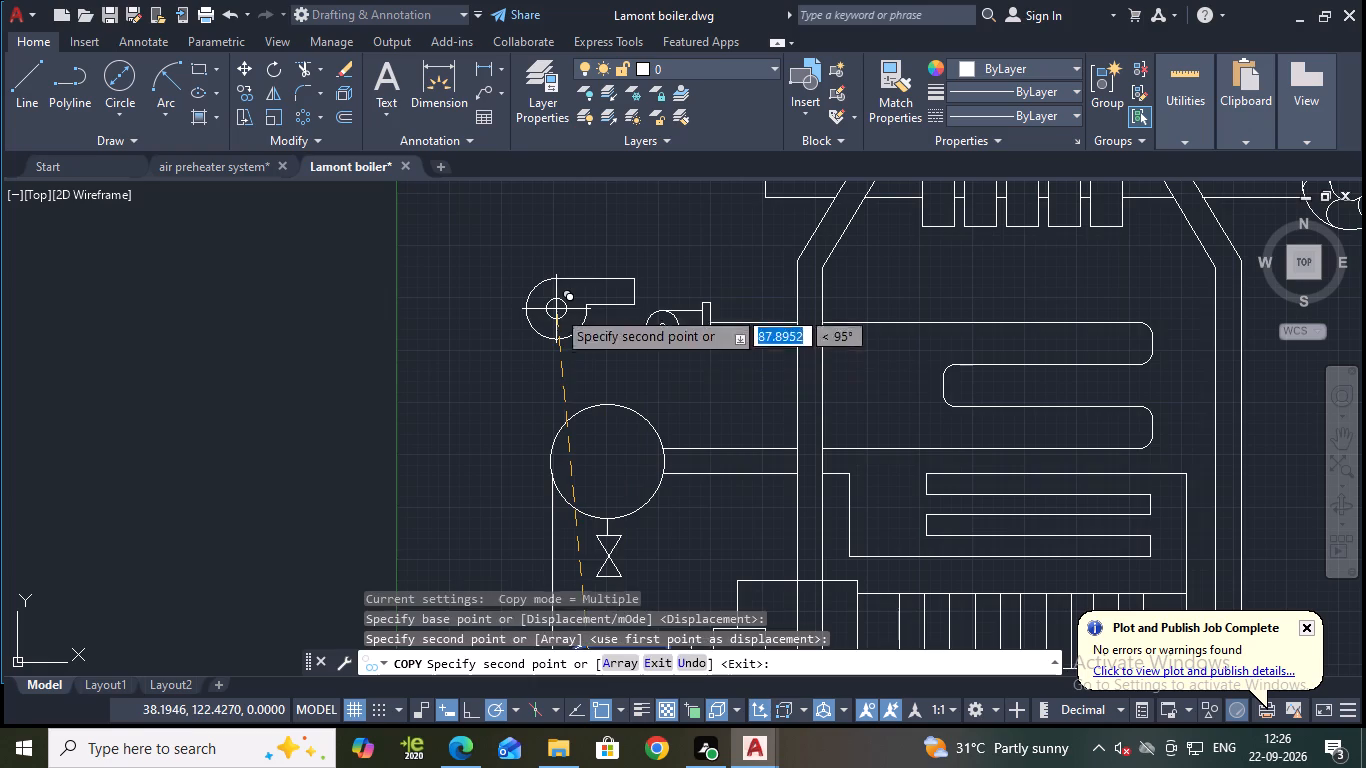
key("Escape")
Erase the old small upper pump, including its flange, inner circle and leftover fragment.
left_click(707, 380)
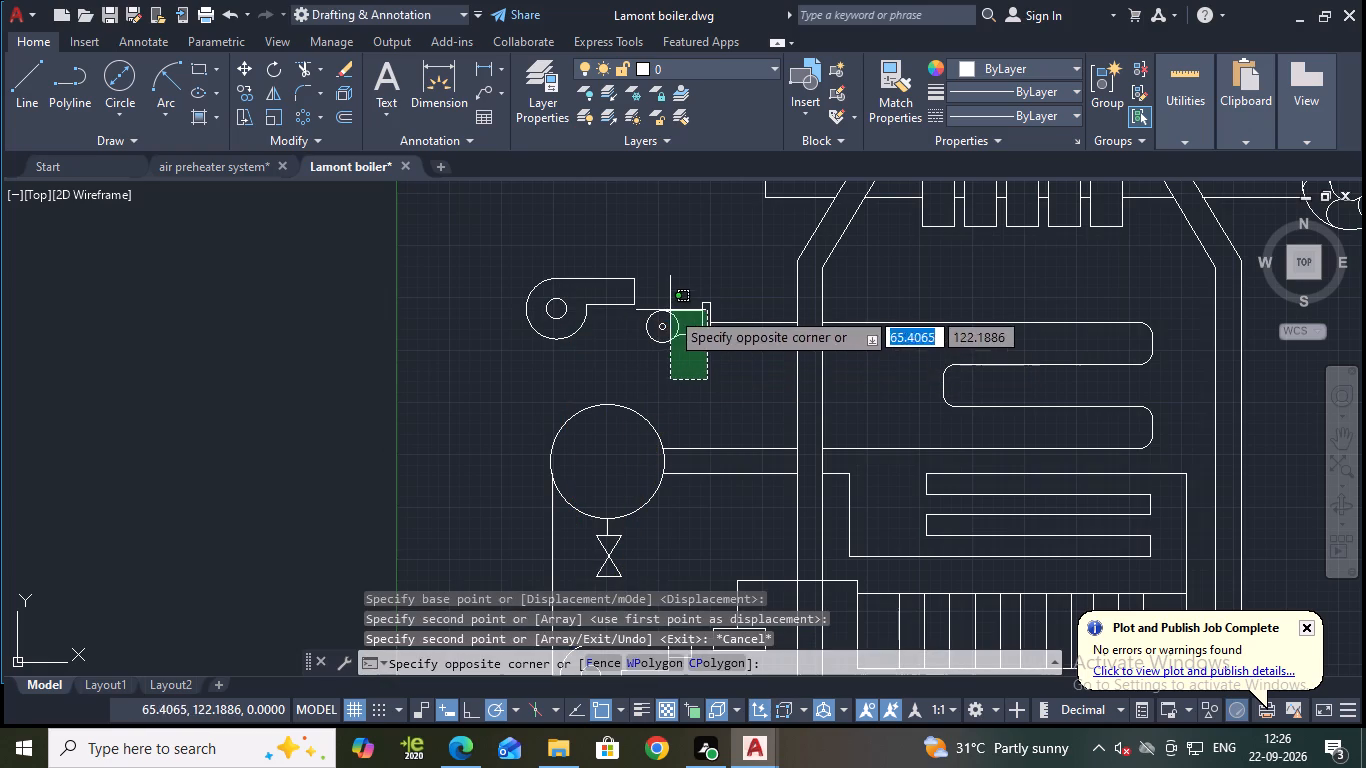
left_click(670, 310)
key("e")
key("Return")
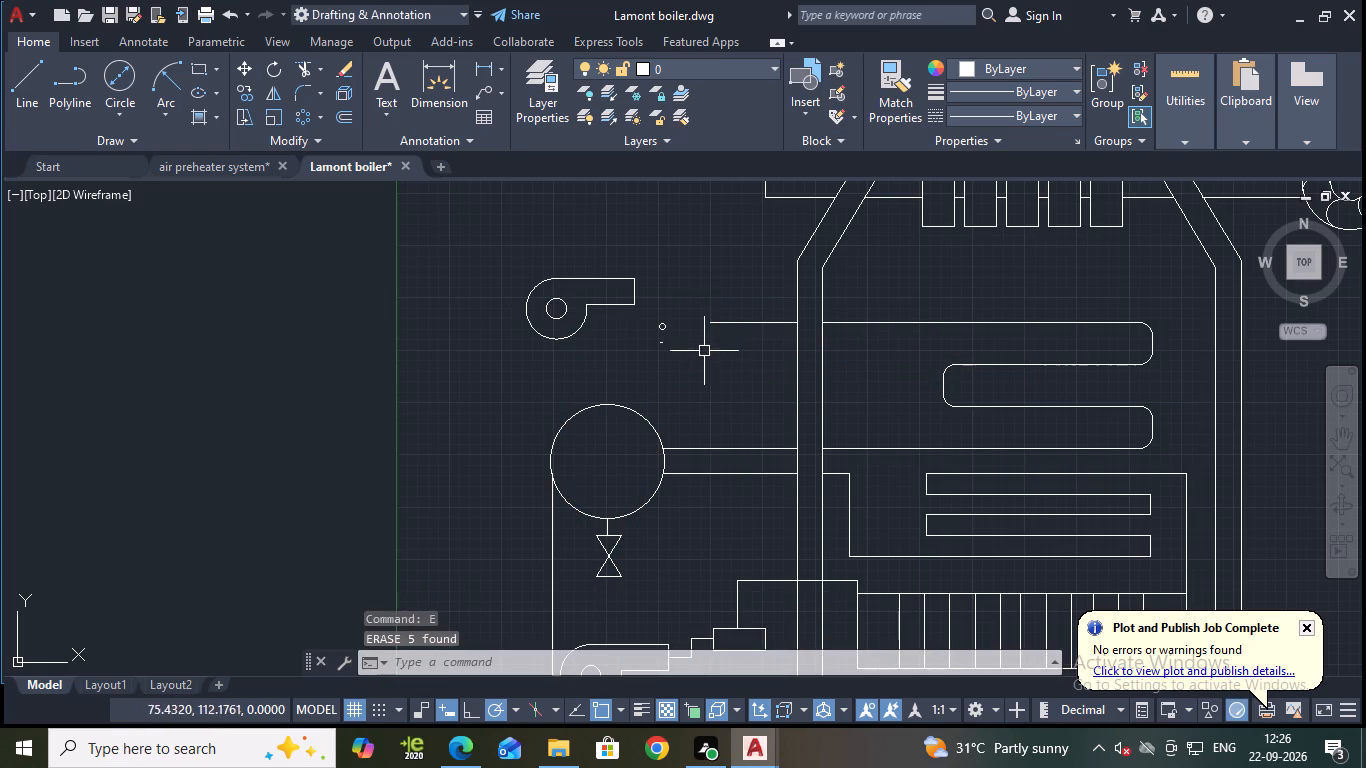
left_click_drag(690, 359, 675, 348)
left_click(646, 310)
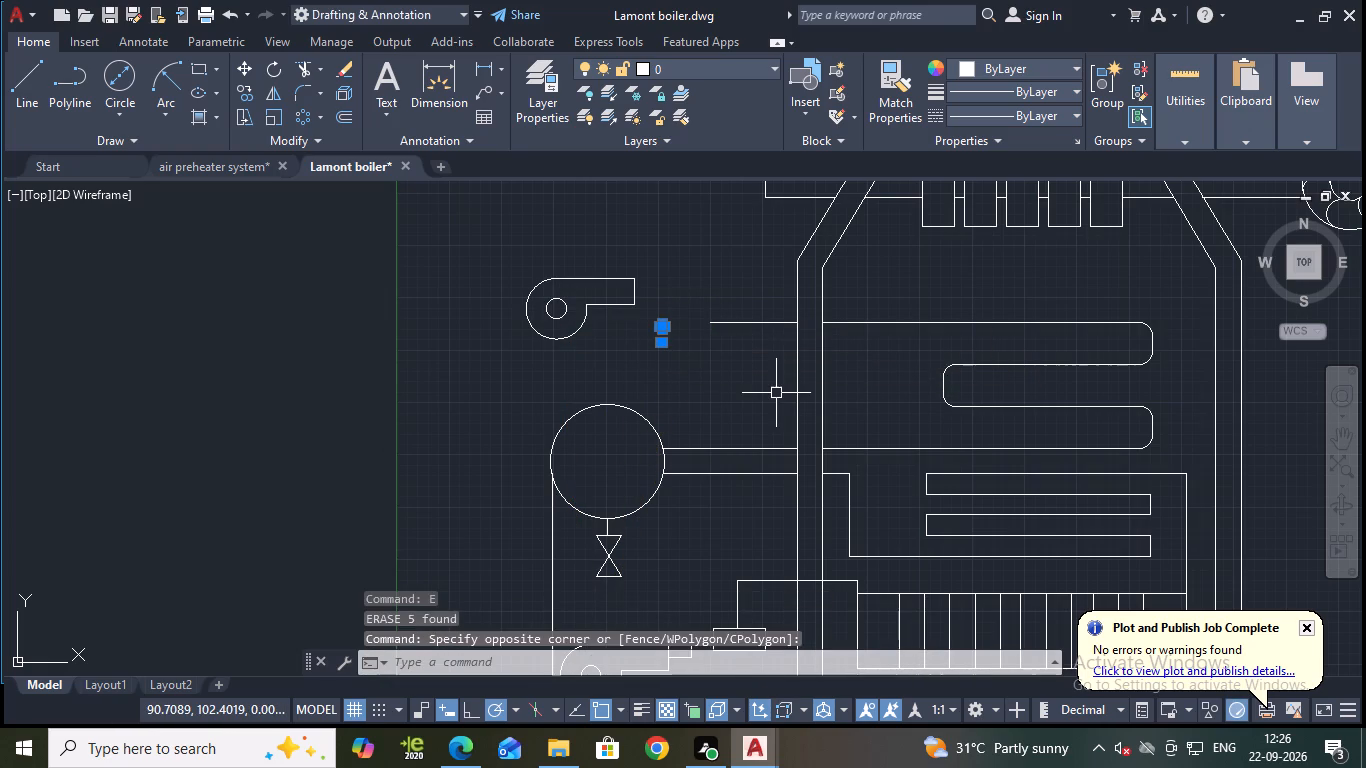
key("e")
key("Return")
Move the copied pump by its centre so that its outlet meets the upper coil's pipe line.
left_click_drag(482, 233, 520, 241)
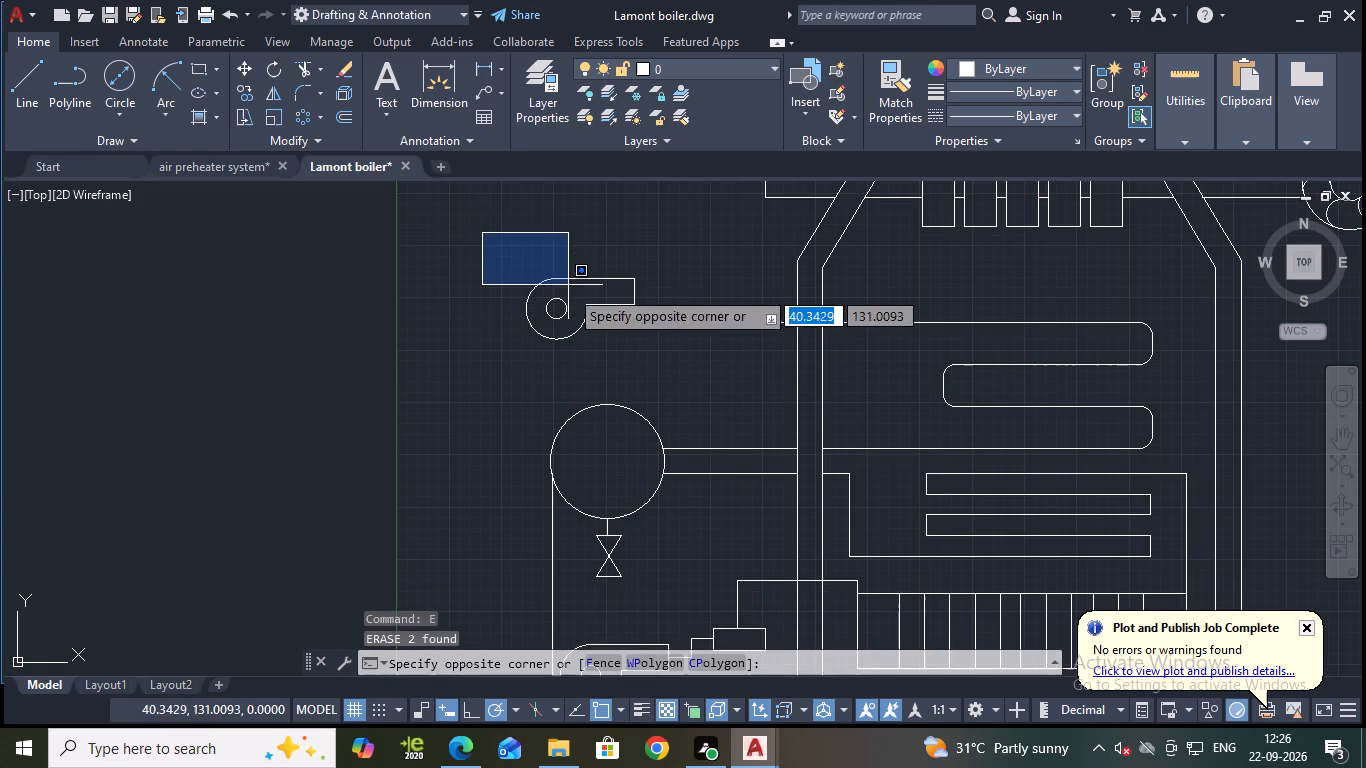
left_click(654, 367)
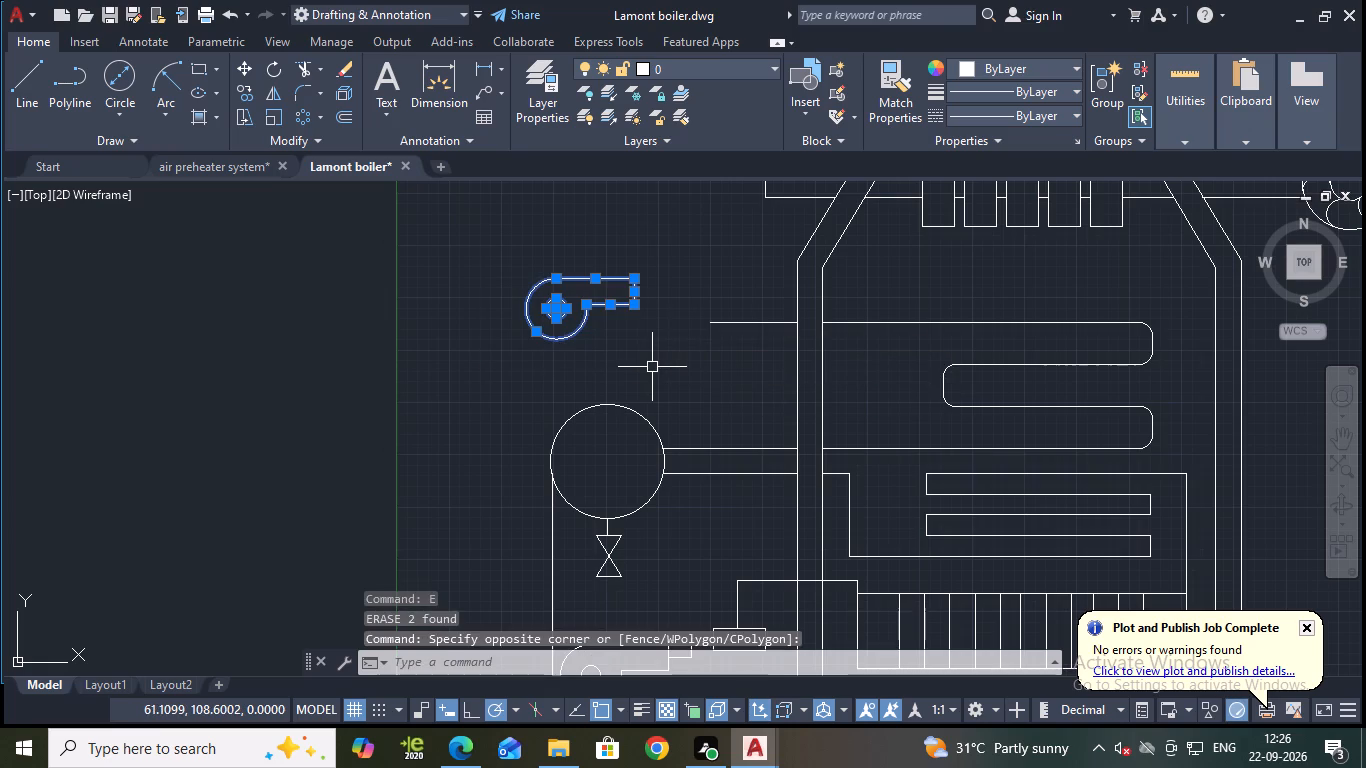
key("m")
key("Return")
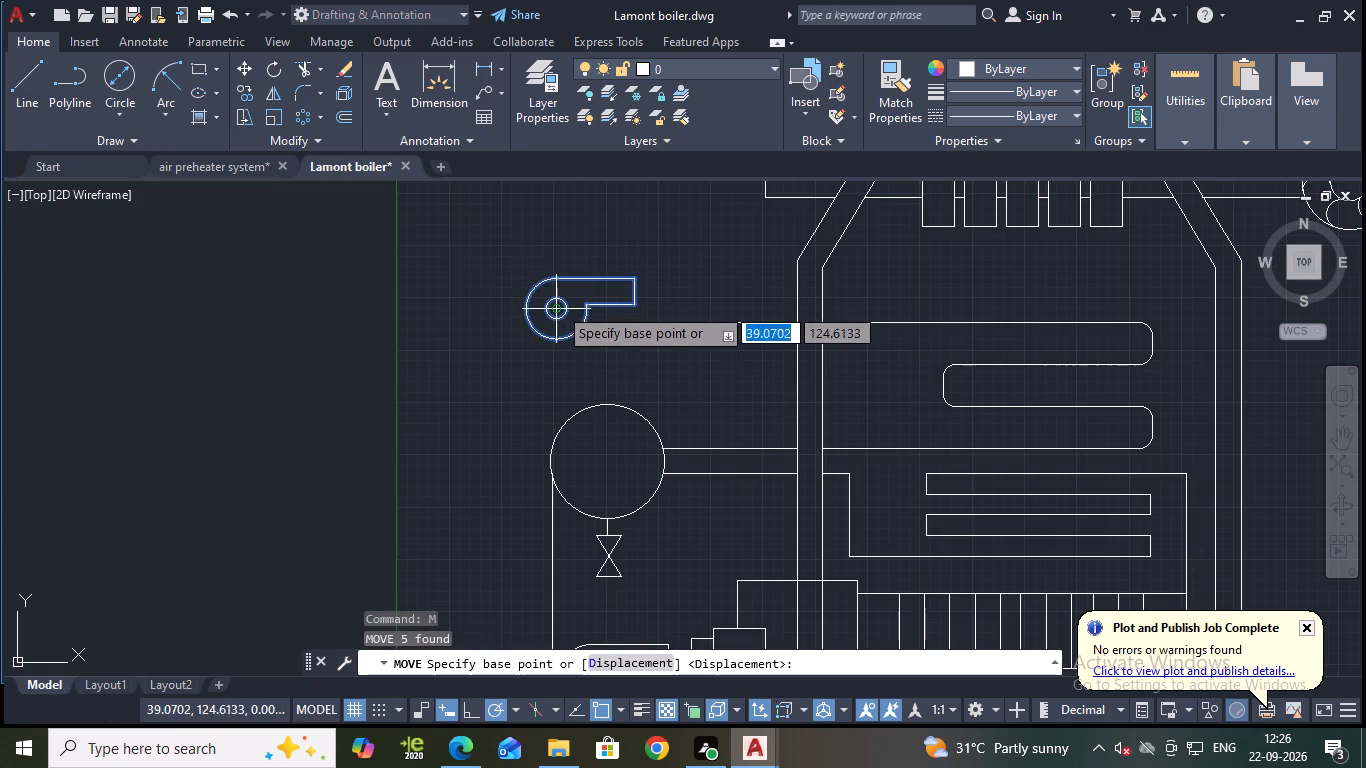
left_click(558, 308)
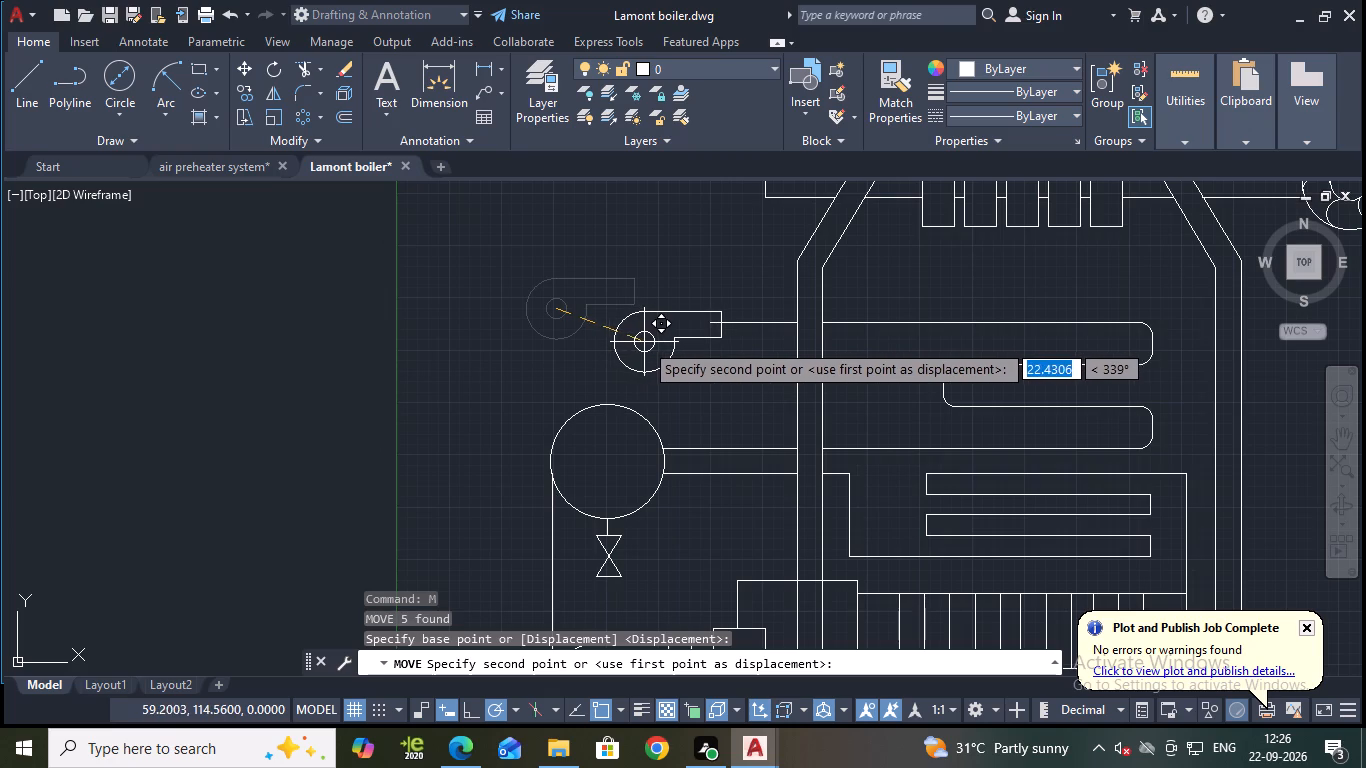
left_click(646, 340)
key("Escape")
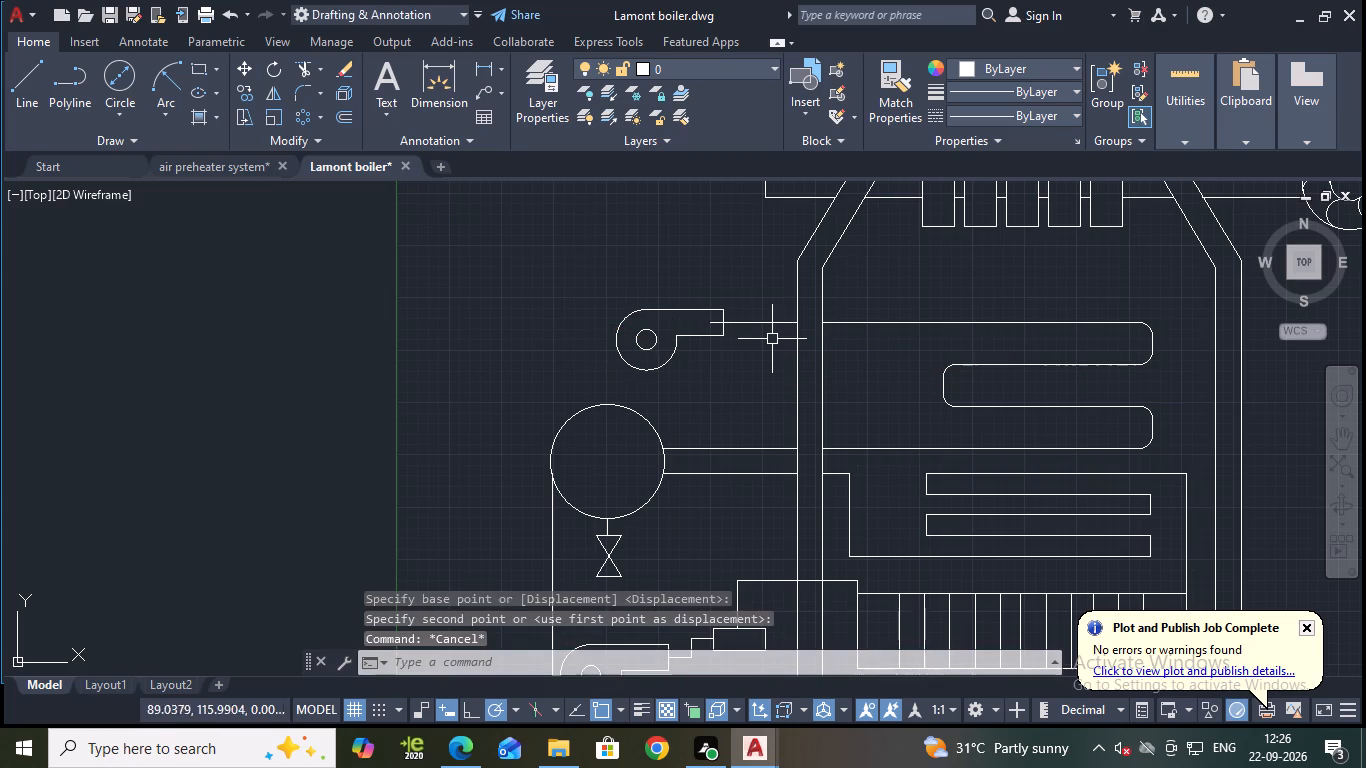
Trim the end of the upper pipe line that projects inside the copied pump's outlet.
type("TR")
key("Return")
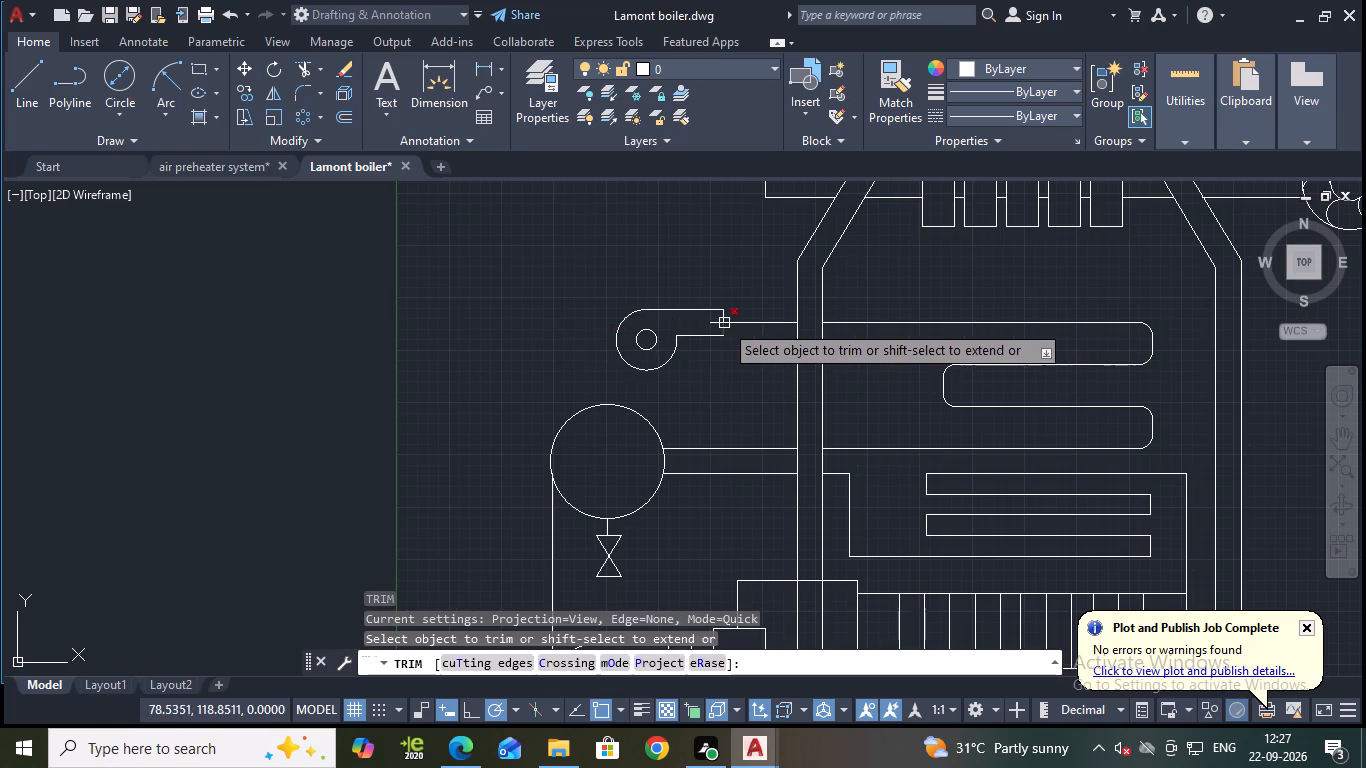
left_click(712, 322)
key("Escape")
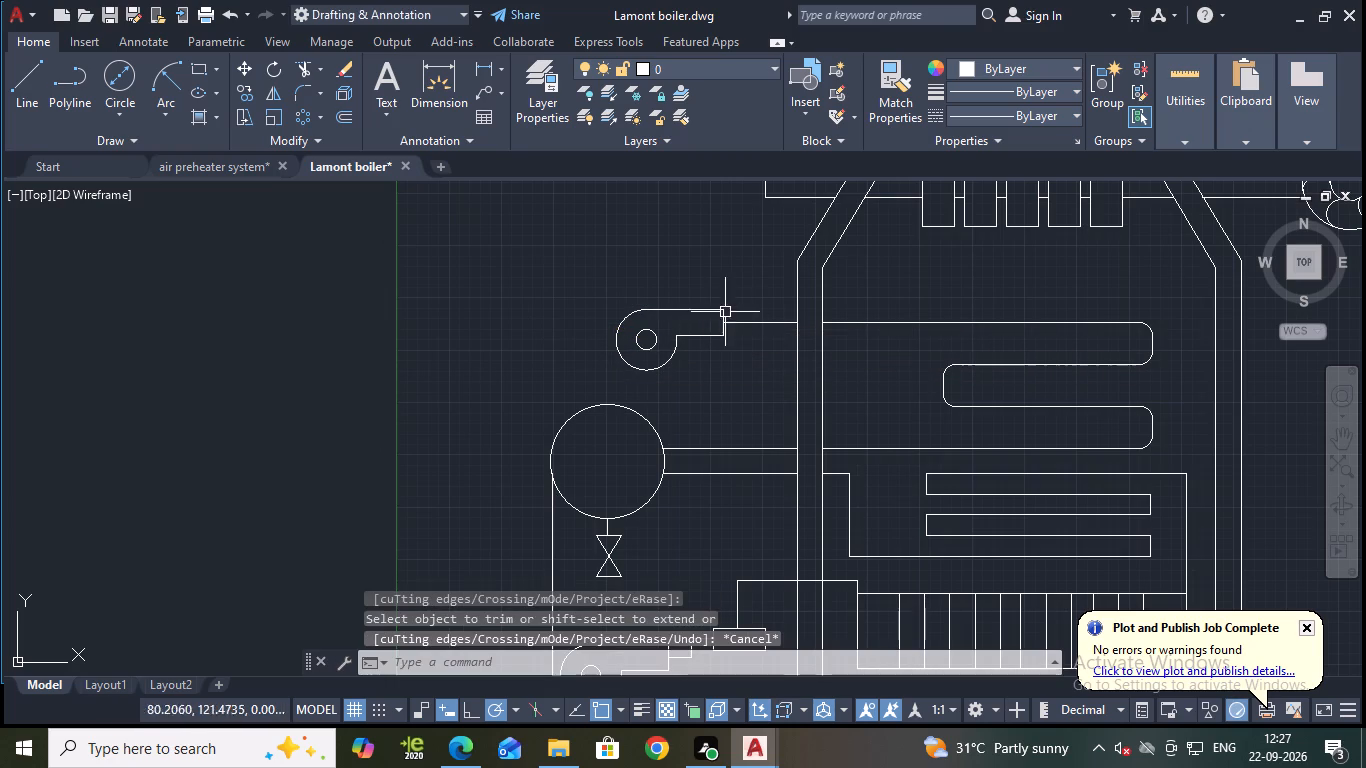
Save the drawing.
key("ctrl+s")
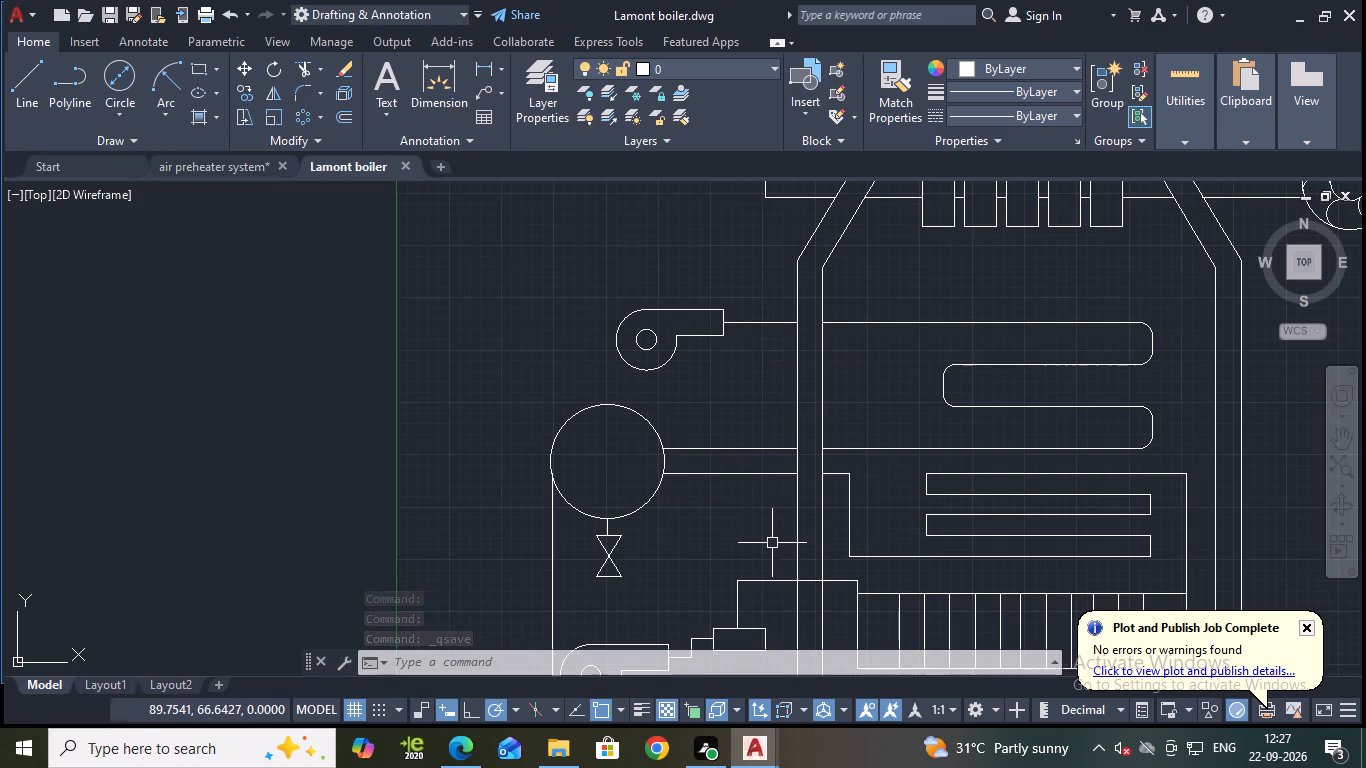
Erase the upper serpentine coil and the pipe line joining it to the upper pump.
left_click(774, 322)
left_click(864, 325)
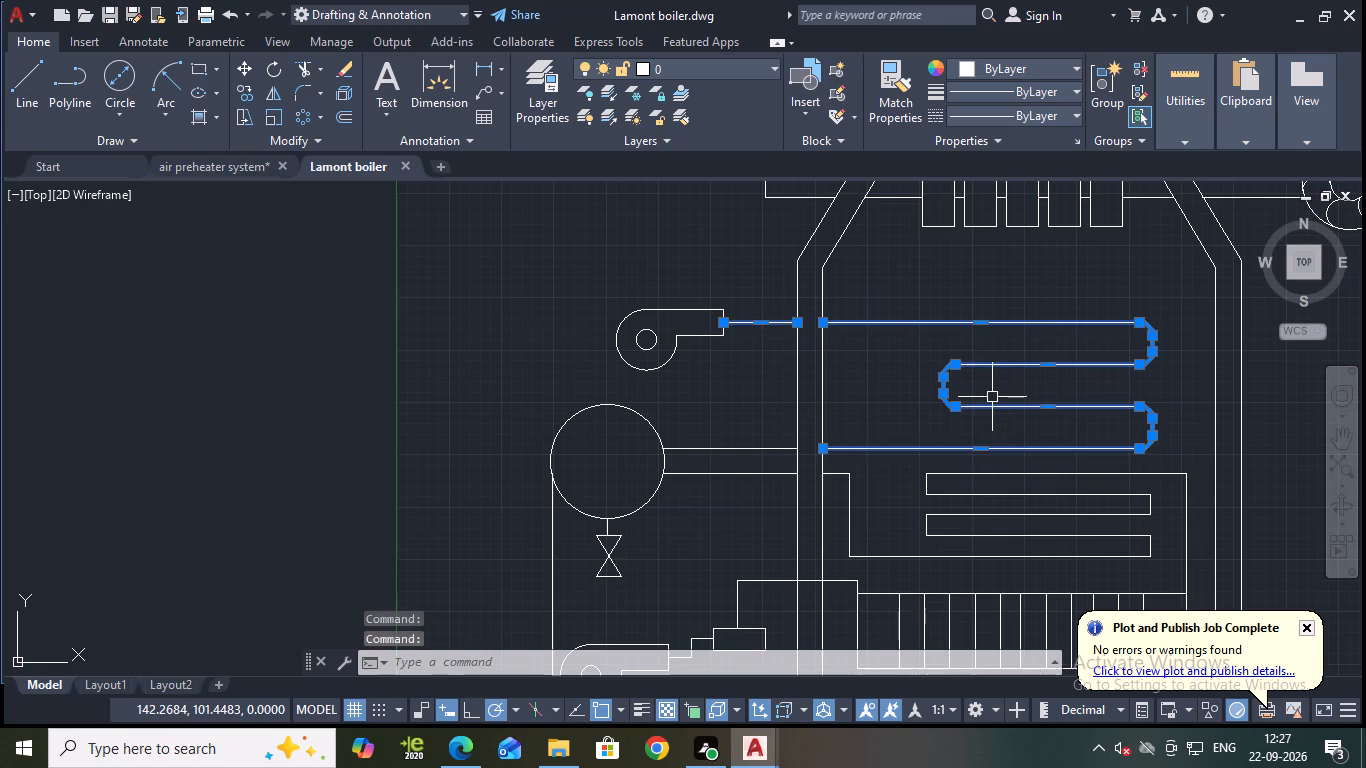
key("e")
key("Return")
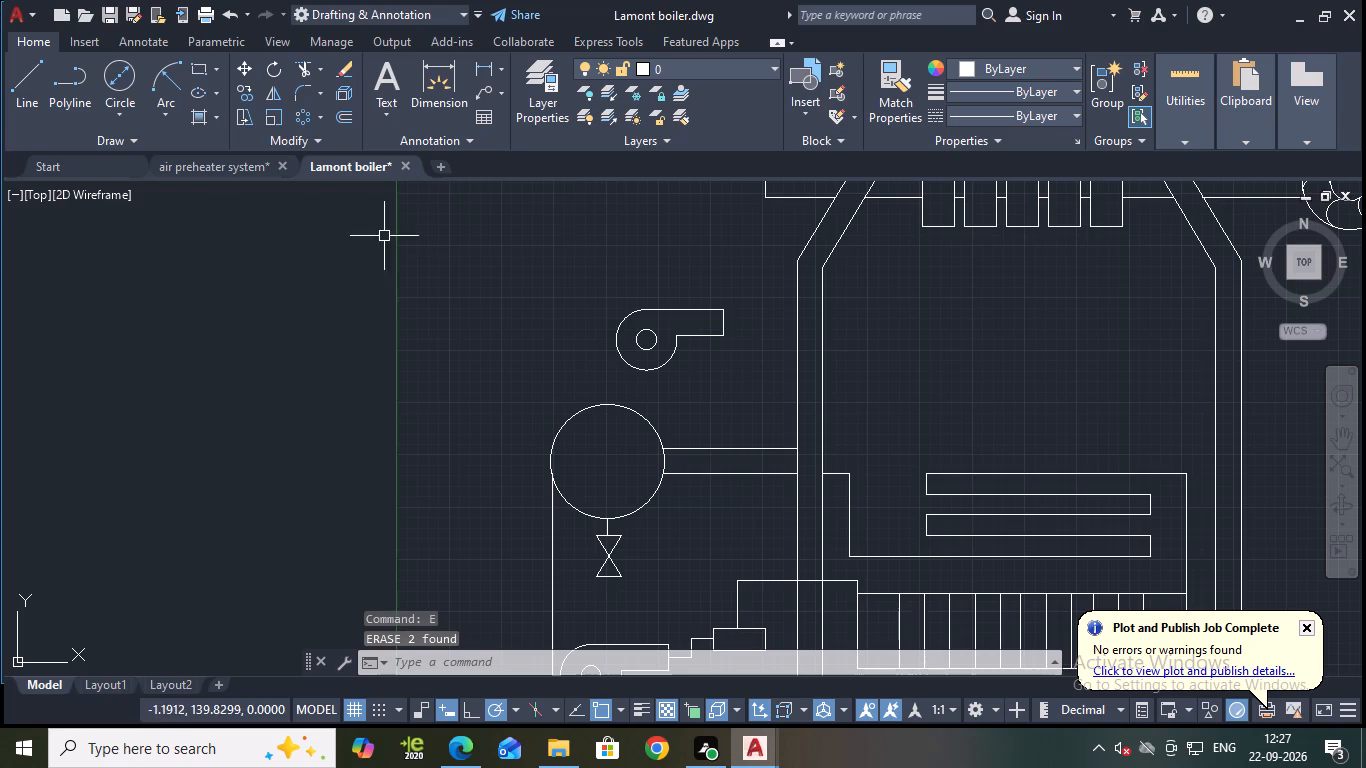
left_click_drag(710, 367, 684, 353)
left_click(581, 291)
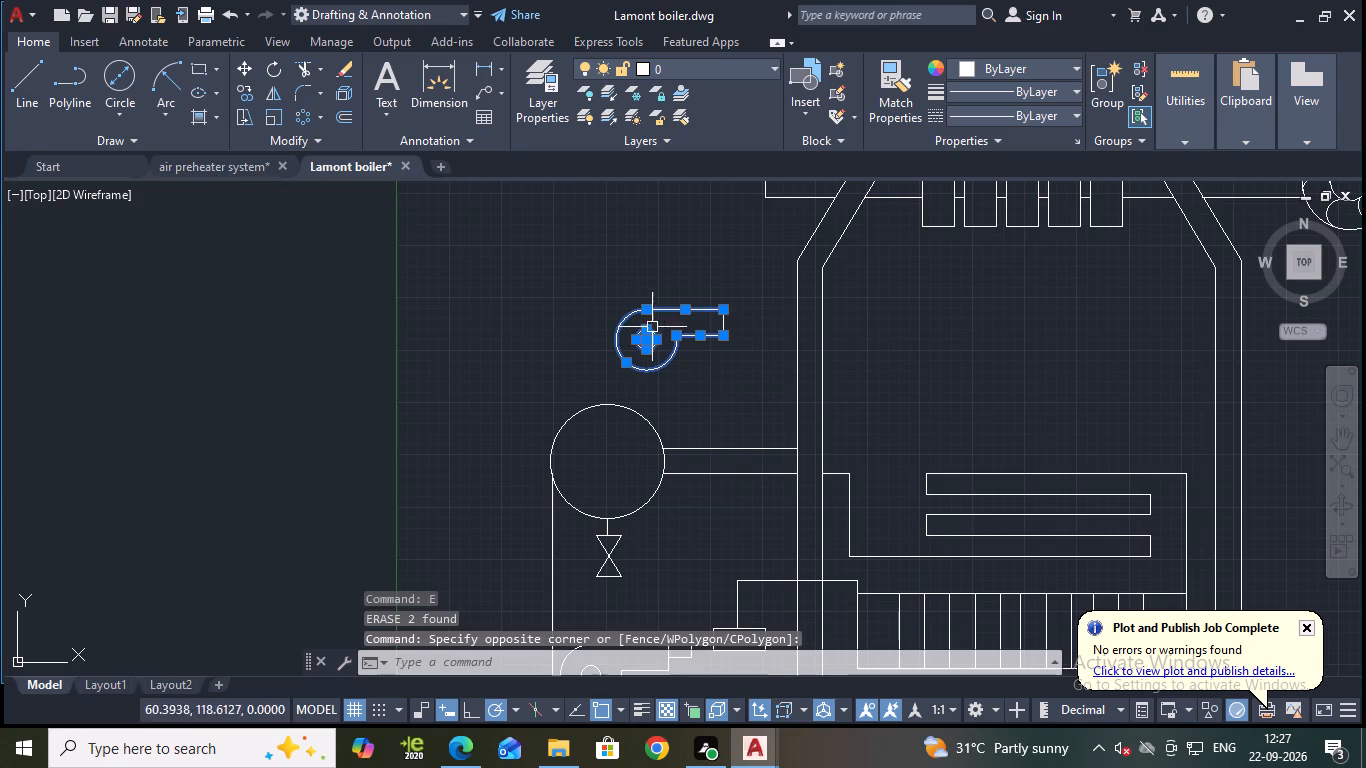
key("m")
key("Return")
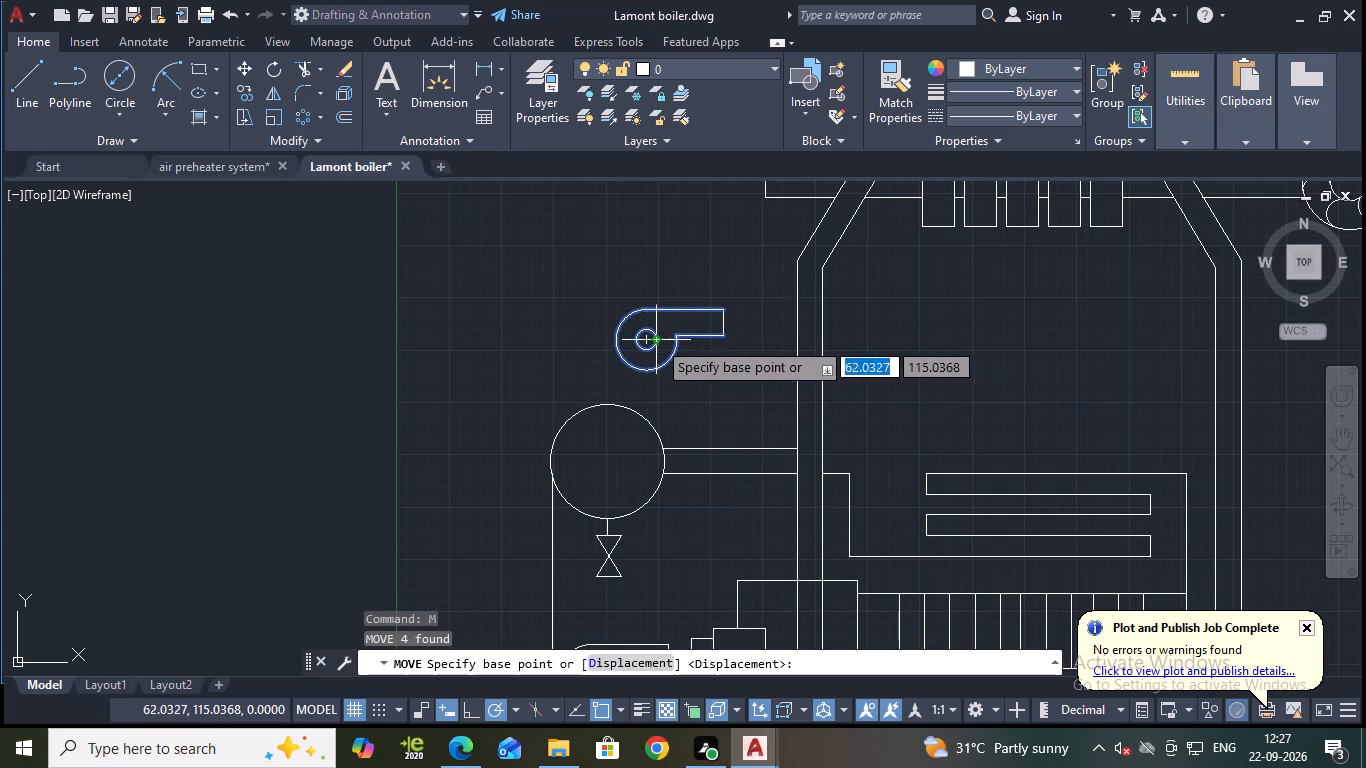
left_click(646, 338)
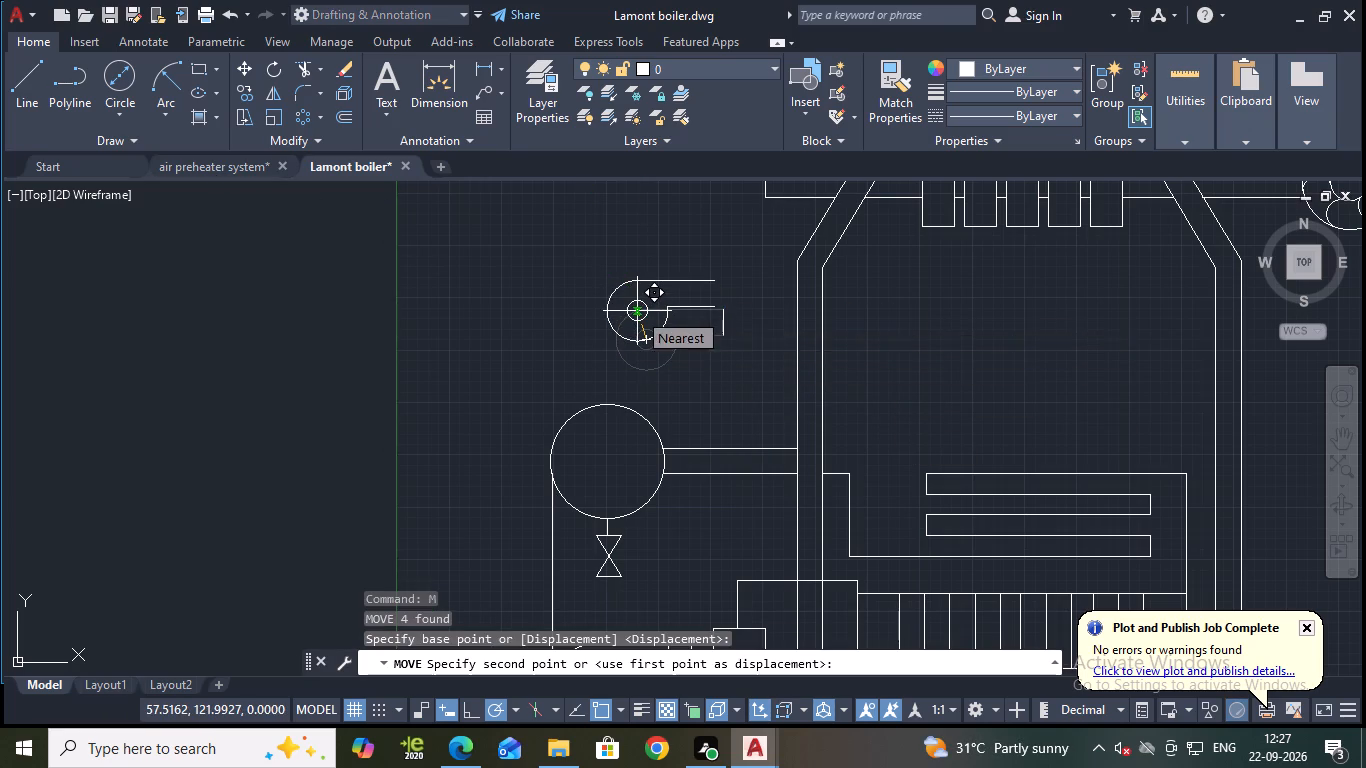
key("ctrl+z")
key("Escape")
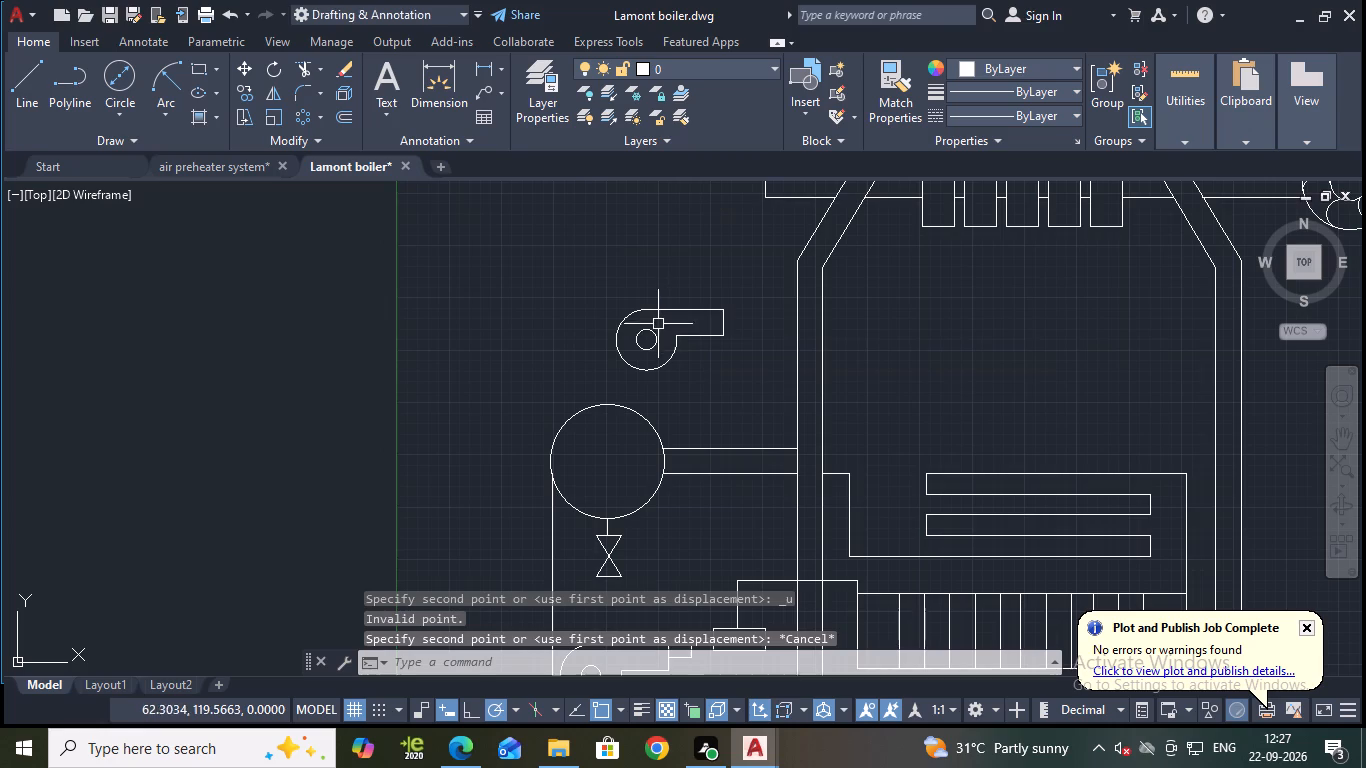
Join the upper pump's outline segments into a single polyline.
left_click(750, 343)
left_click(651, 295)
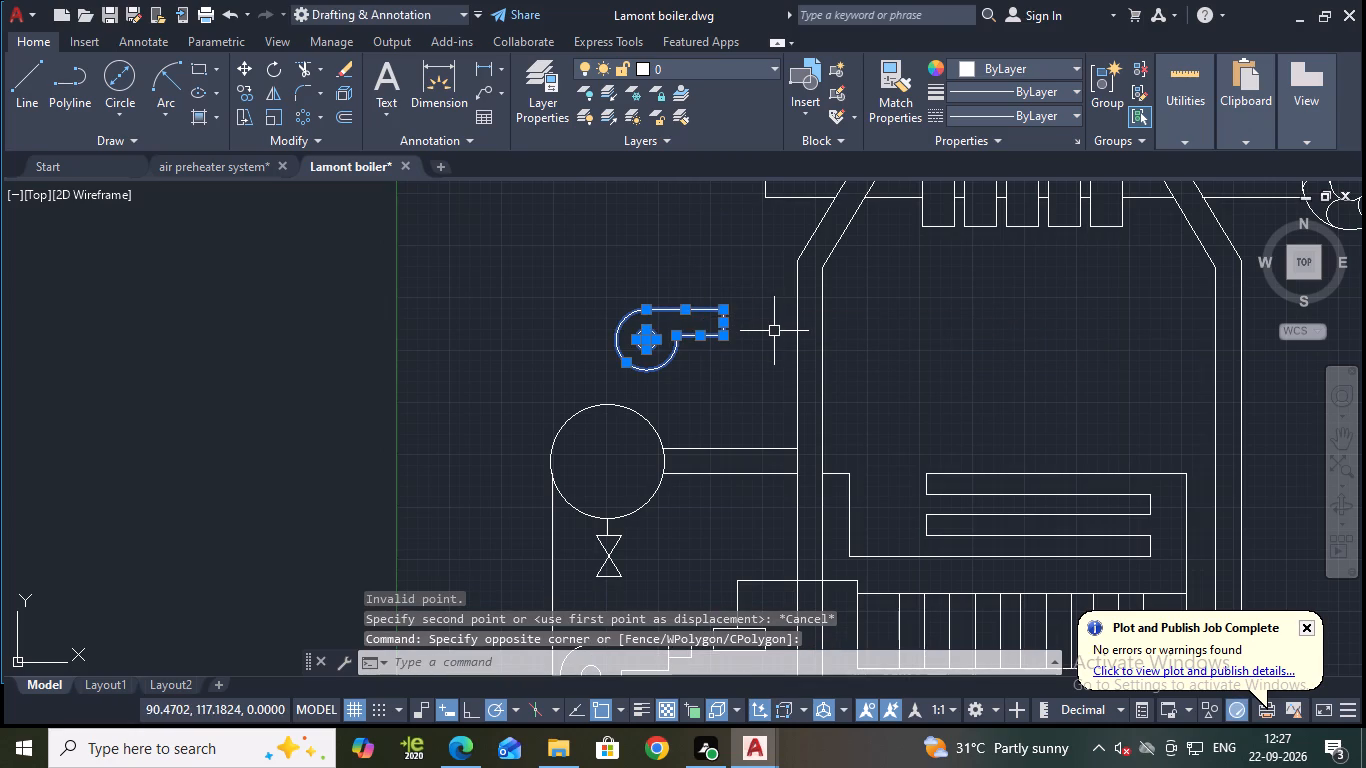
key("j")
key("Return")
Move the upper pump with its inner circle by its centre, up and to the left, farther above the drum.
left_click(748, 385)
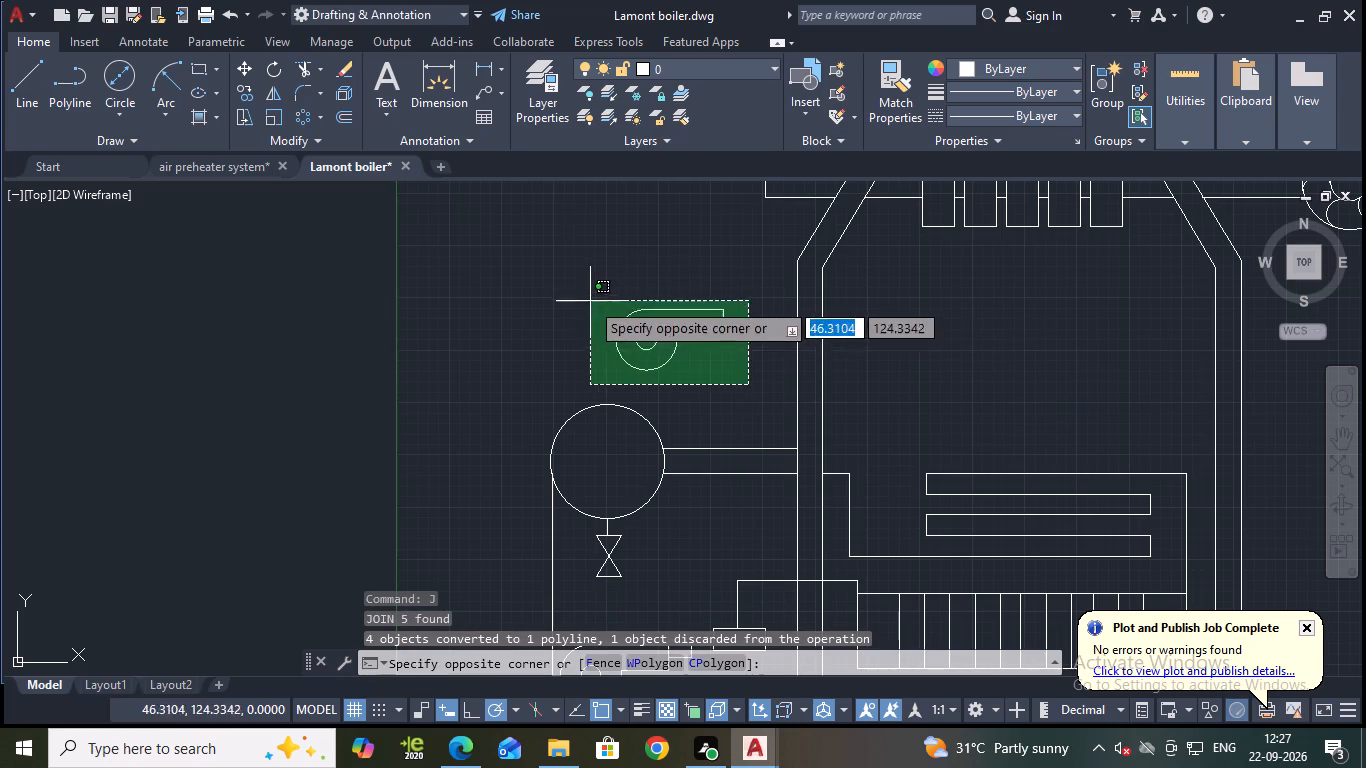
left_click(588, 299)
key("m")
key("Return")
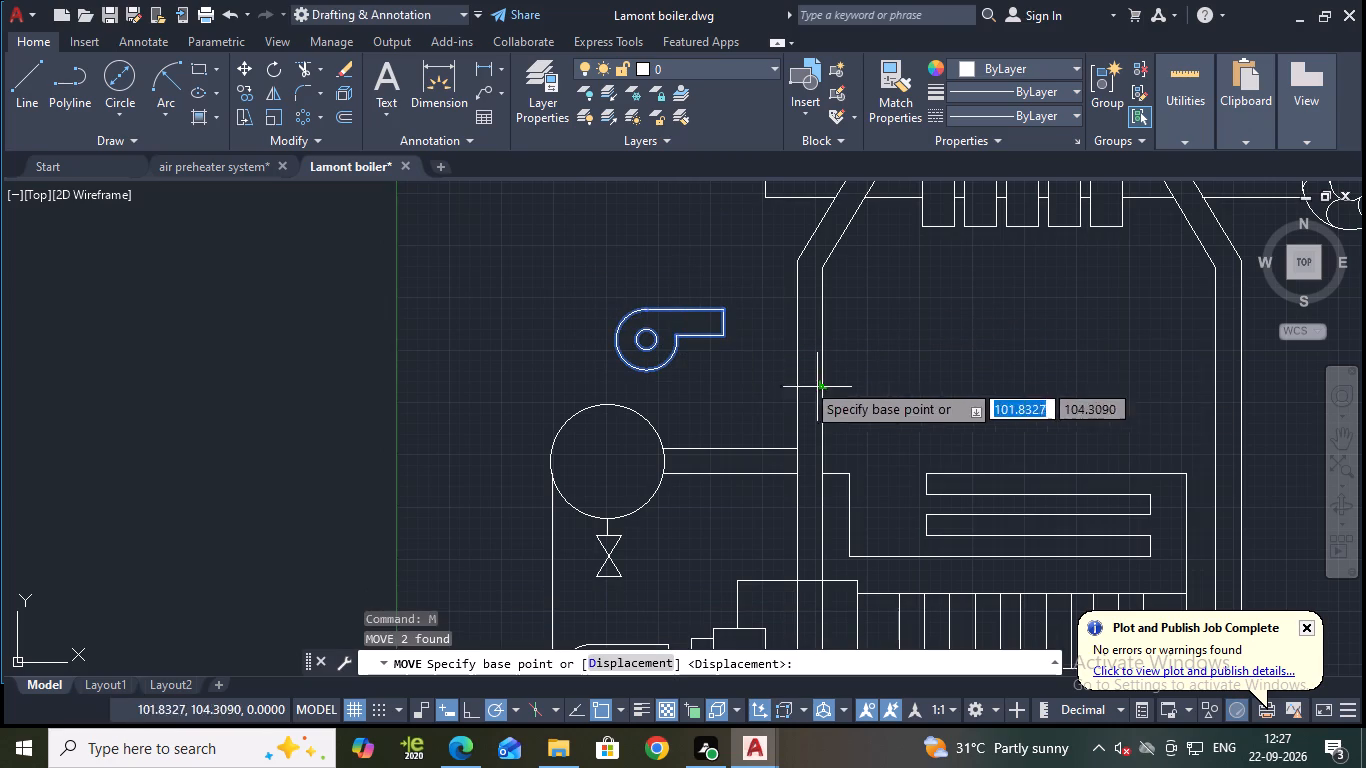
left_click(646, 339)
left_click(580, 273)
key("Escape")
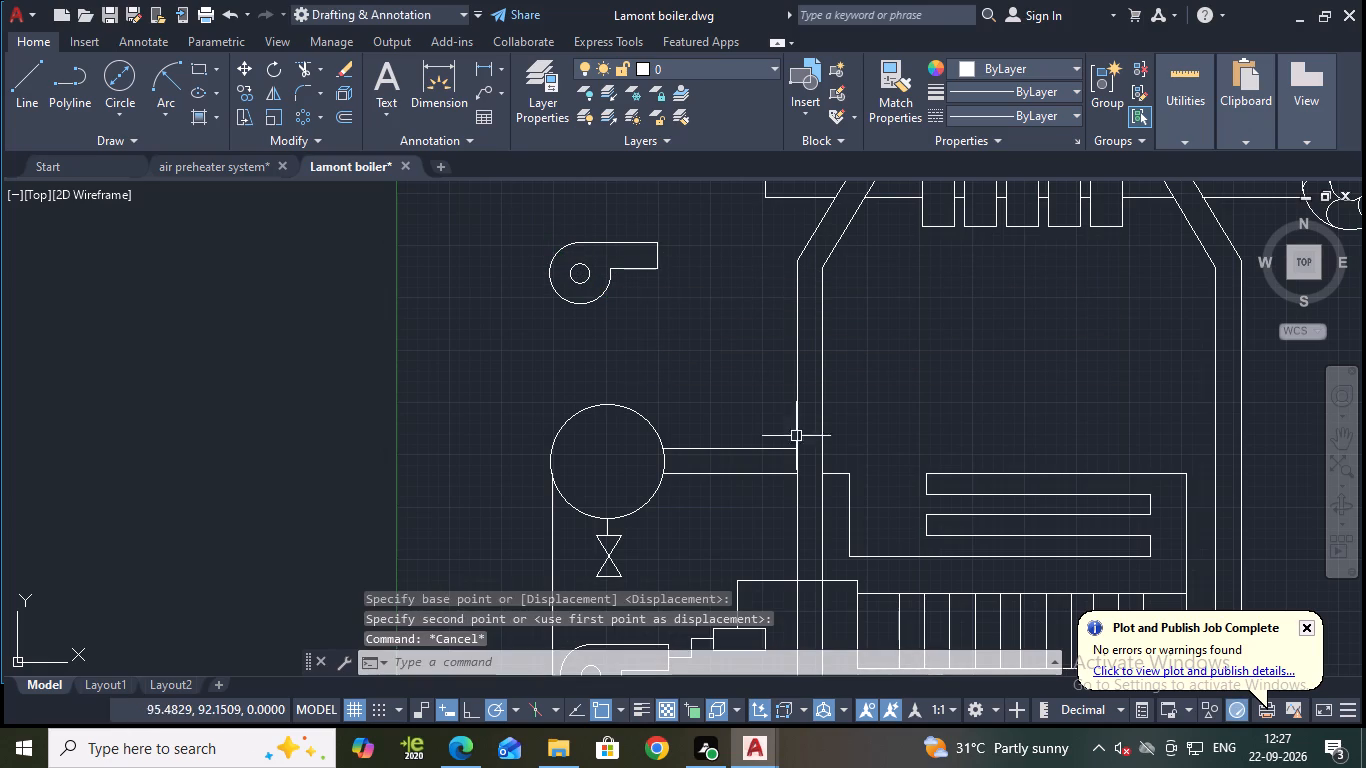
Draw a pipe line from the drum's upper-left edge, about 19 units left, 9 up and 157 right into the boiler.
left_click(37, 86)
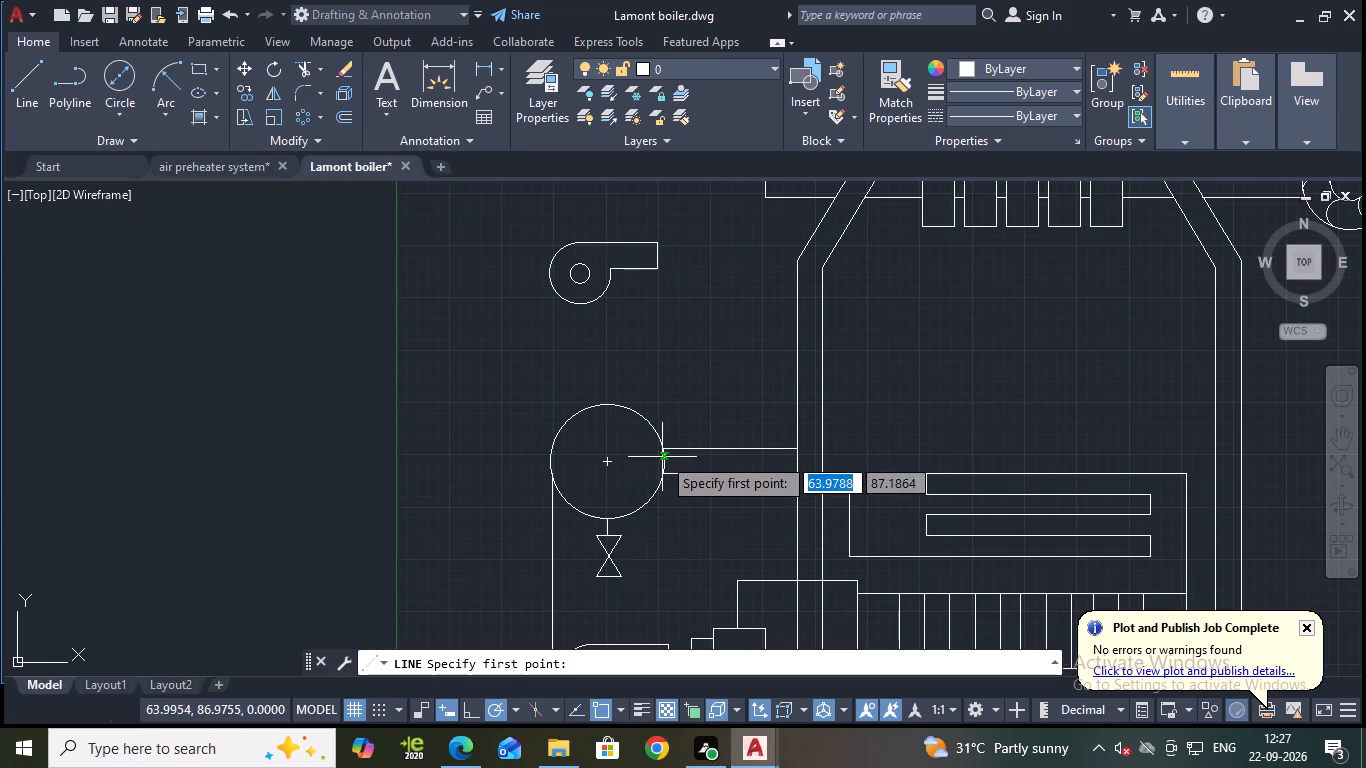
left_click(561, 426)
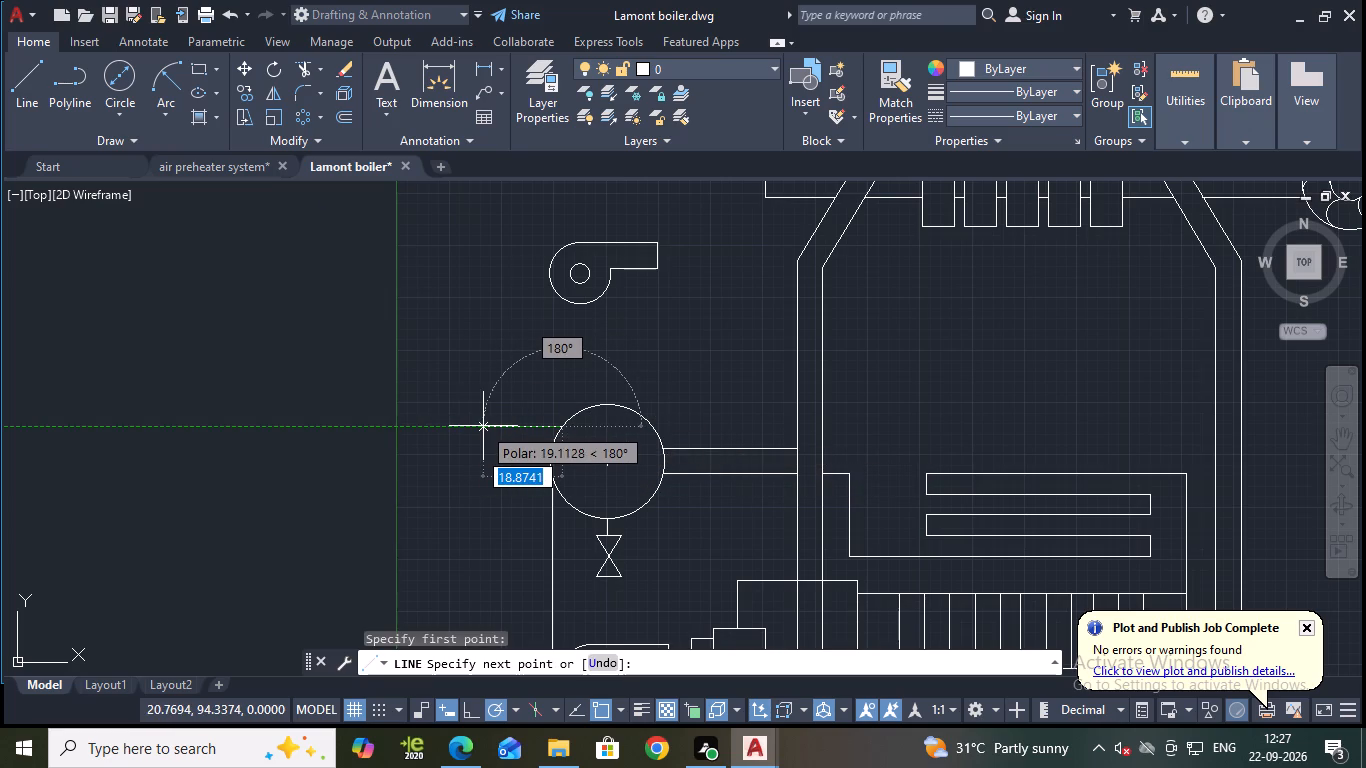
left_click(483, 426)
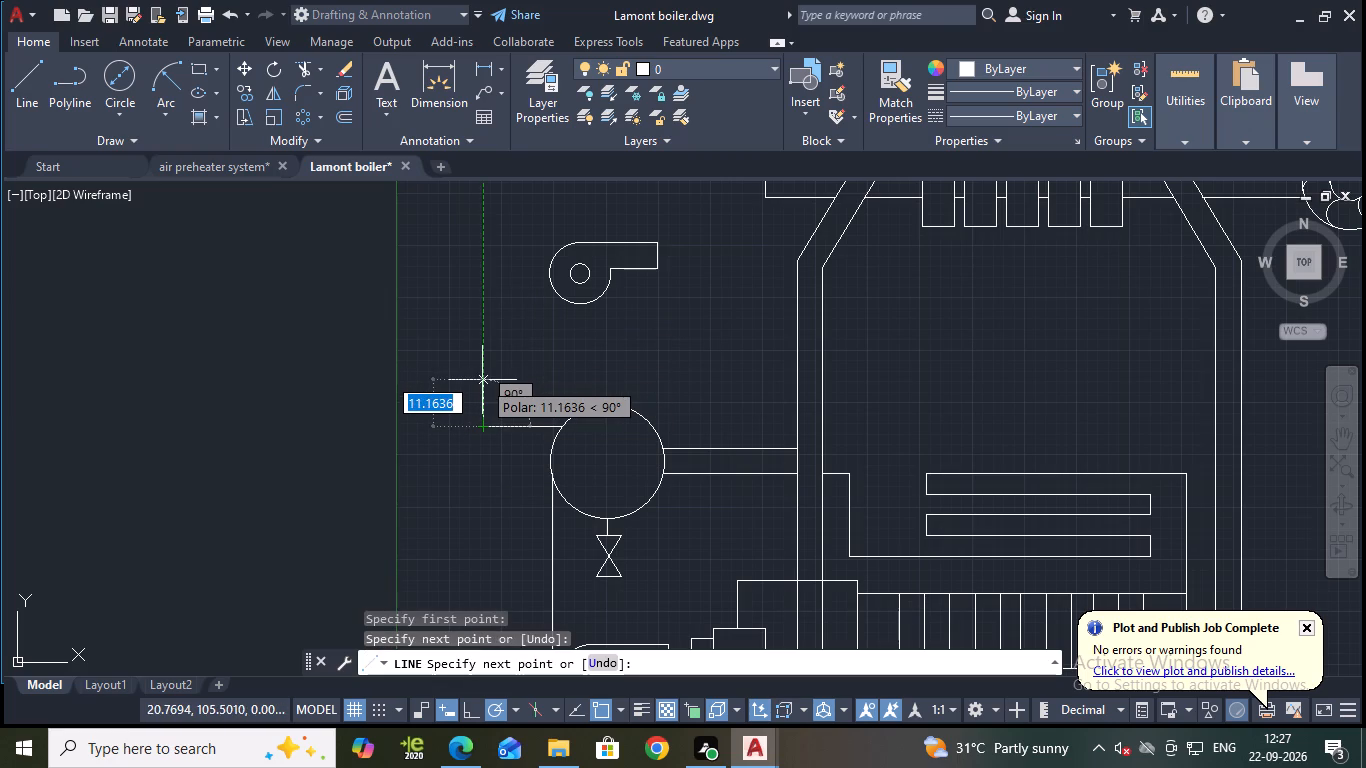
left_click(481, 388)
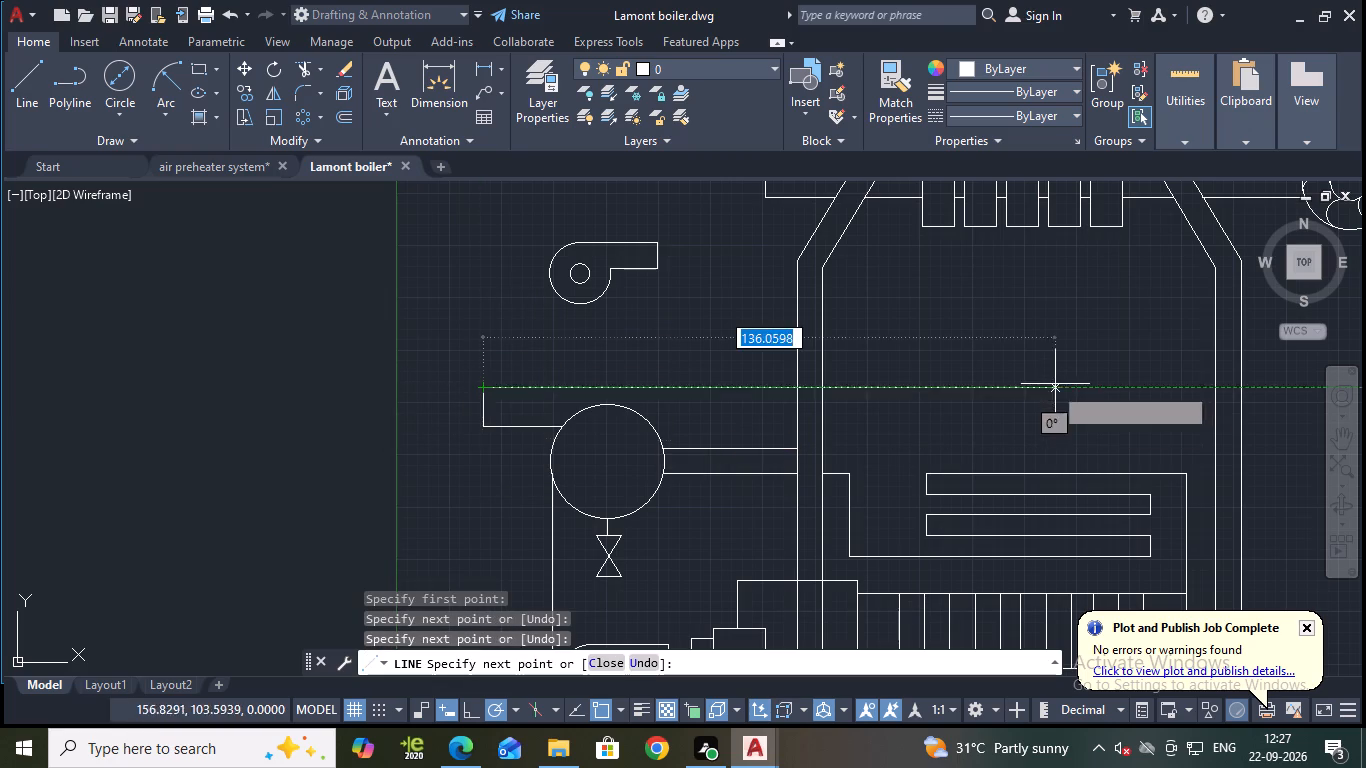
left_click(1143, 387)
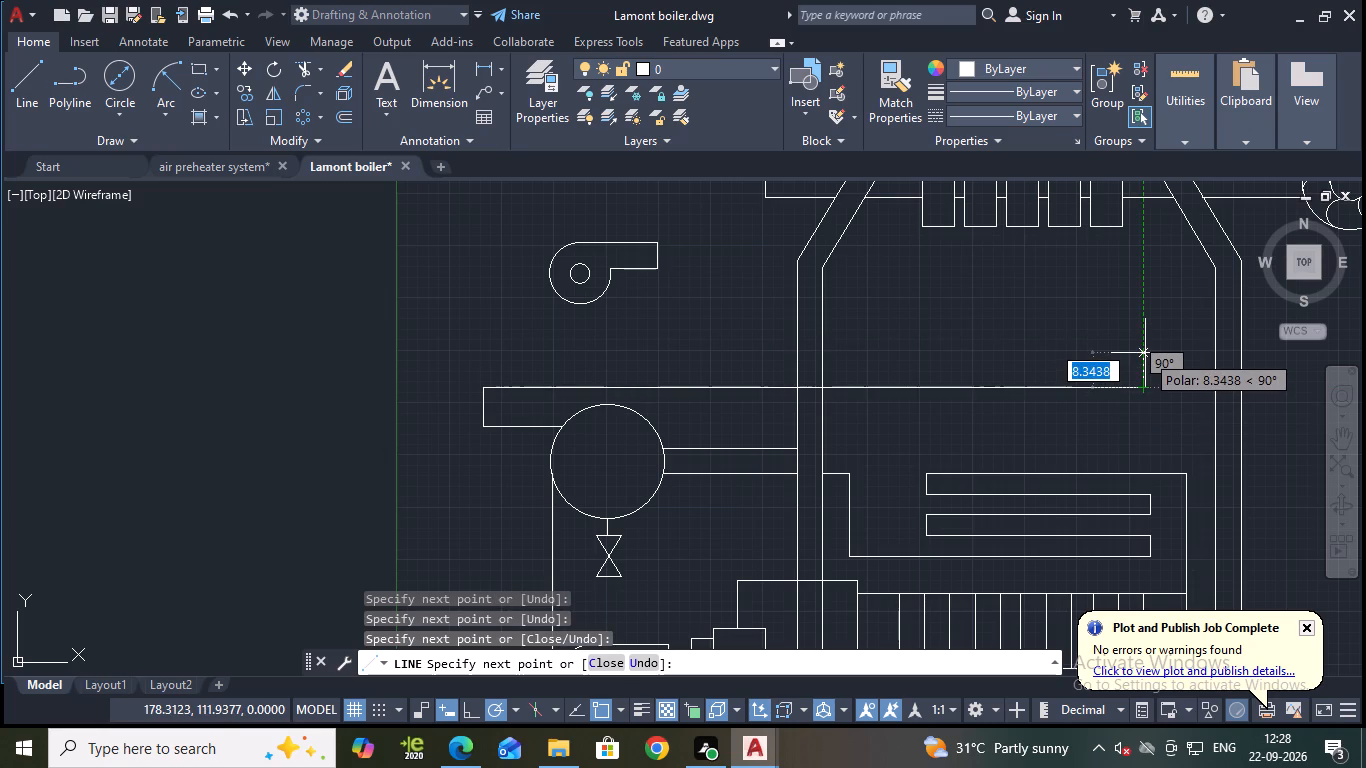
Continue the line with the new upper coil's first turn, 5 units up and 50 units left.
key("5")
key("Return")
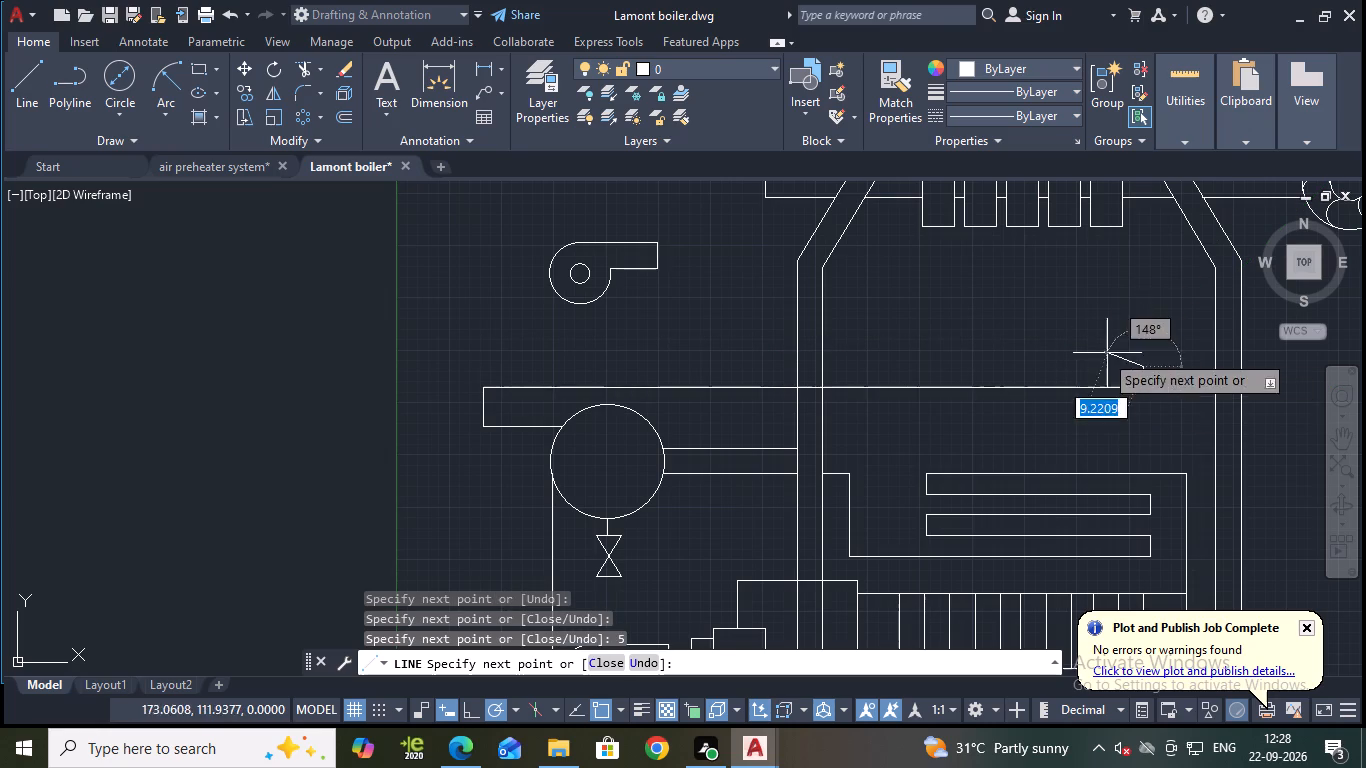
scroll(1079, 386, "up", 1)
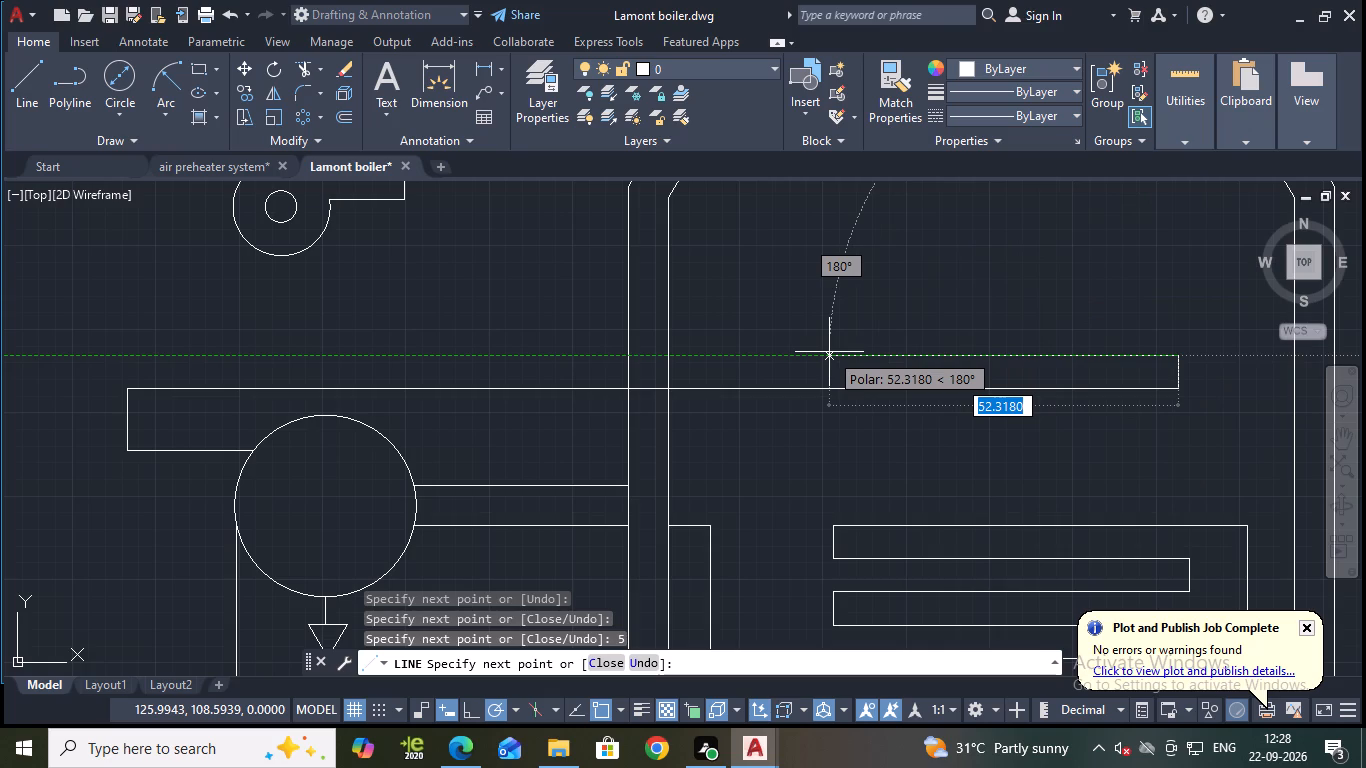
type("50")
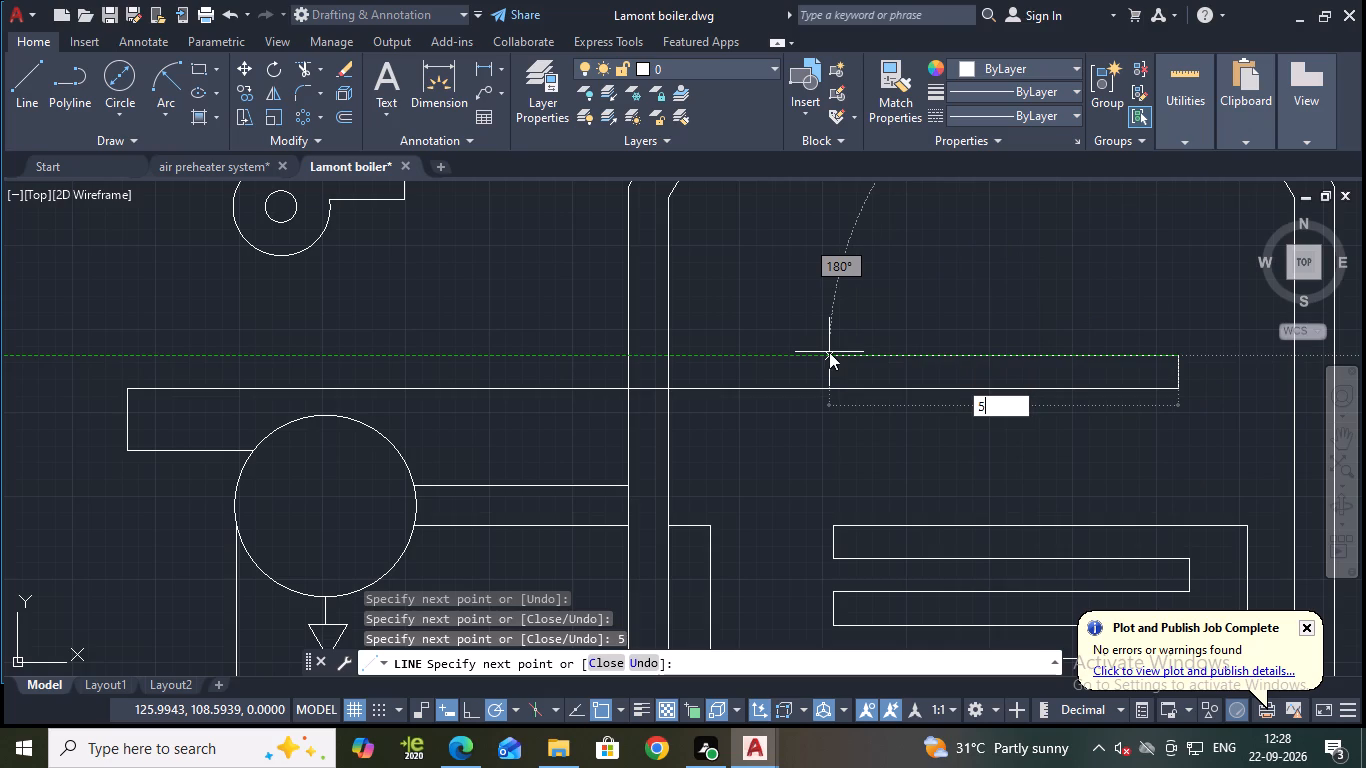
key("Return")
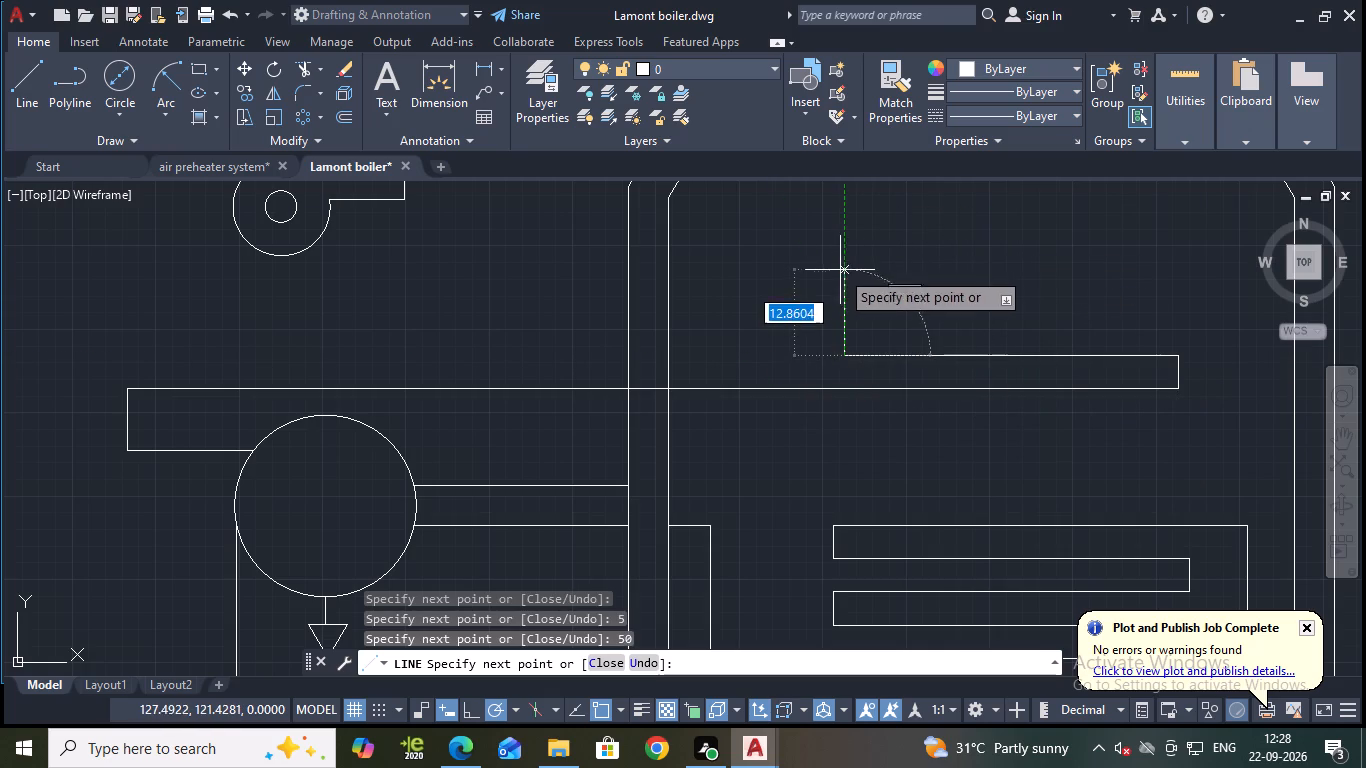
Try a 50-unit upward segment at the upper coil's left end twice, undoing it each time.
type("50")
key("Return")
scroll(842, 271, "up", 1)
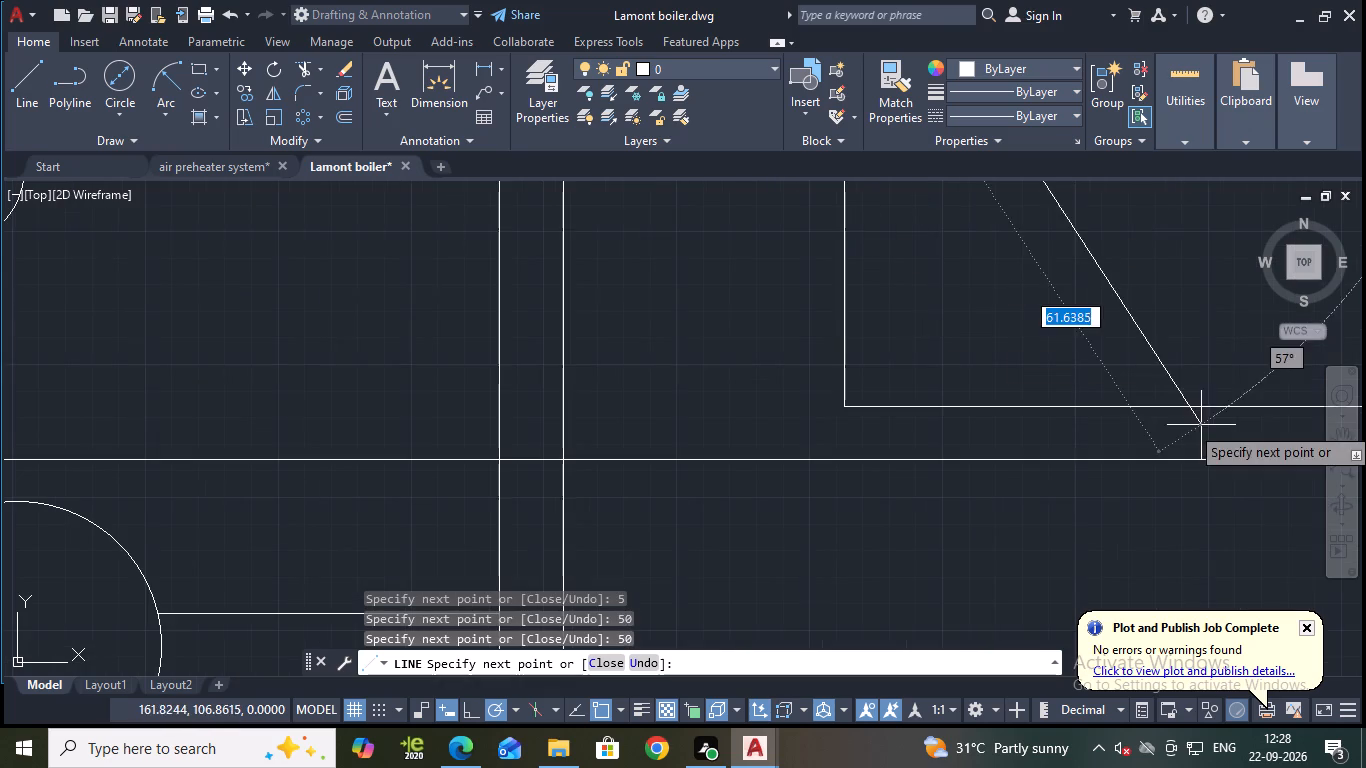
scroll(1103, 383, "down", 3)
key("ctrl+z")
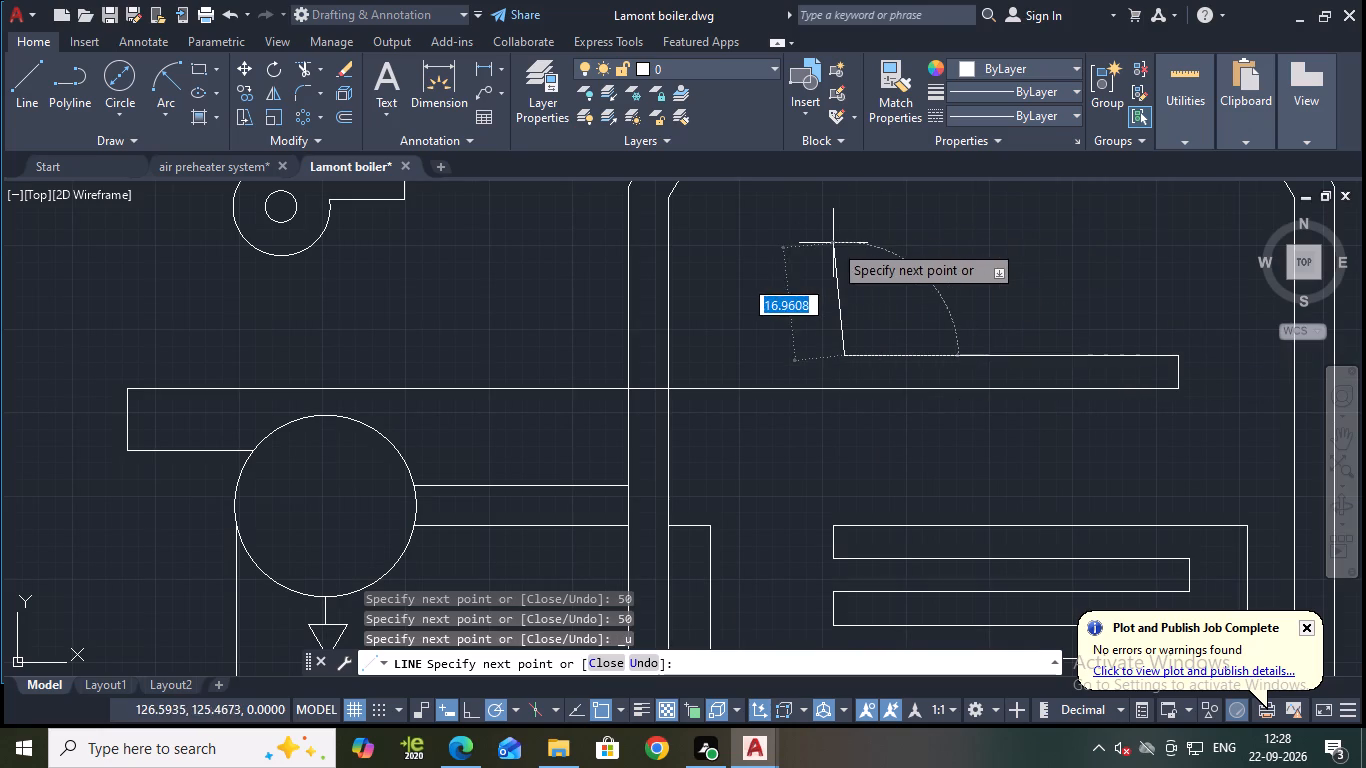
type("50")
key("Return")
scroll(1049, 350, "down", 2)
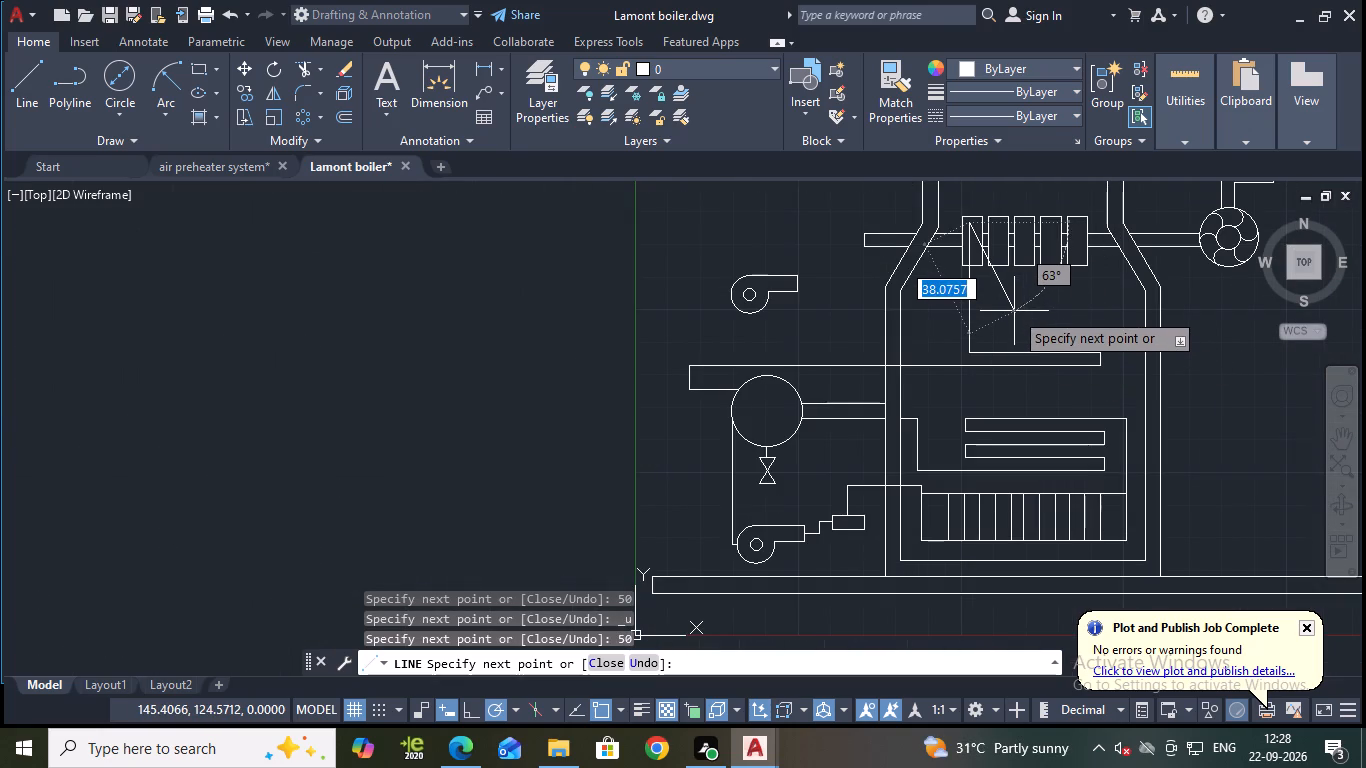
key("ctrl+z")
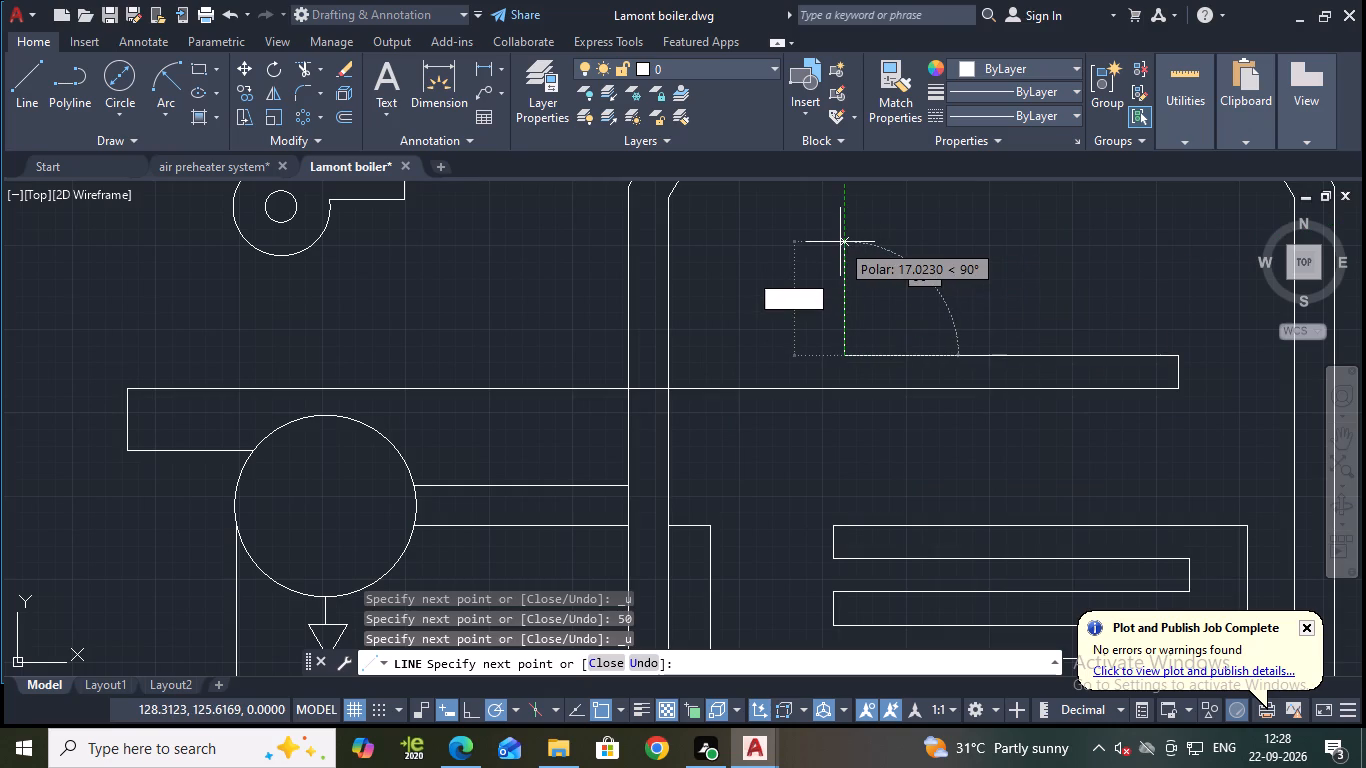
Continue the upper coil with segments 5 units up, 50 right, 5 up and 50 left.
key("5")
key("Return")
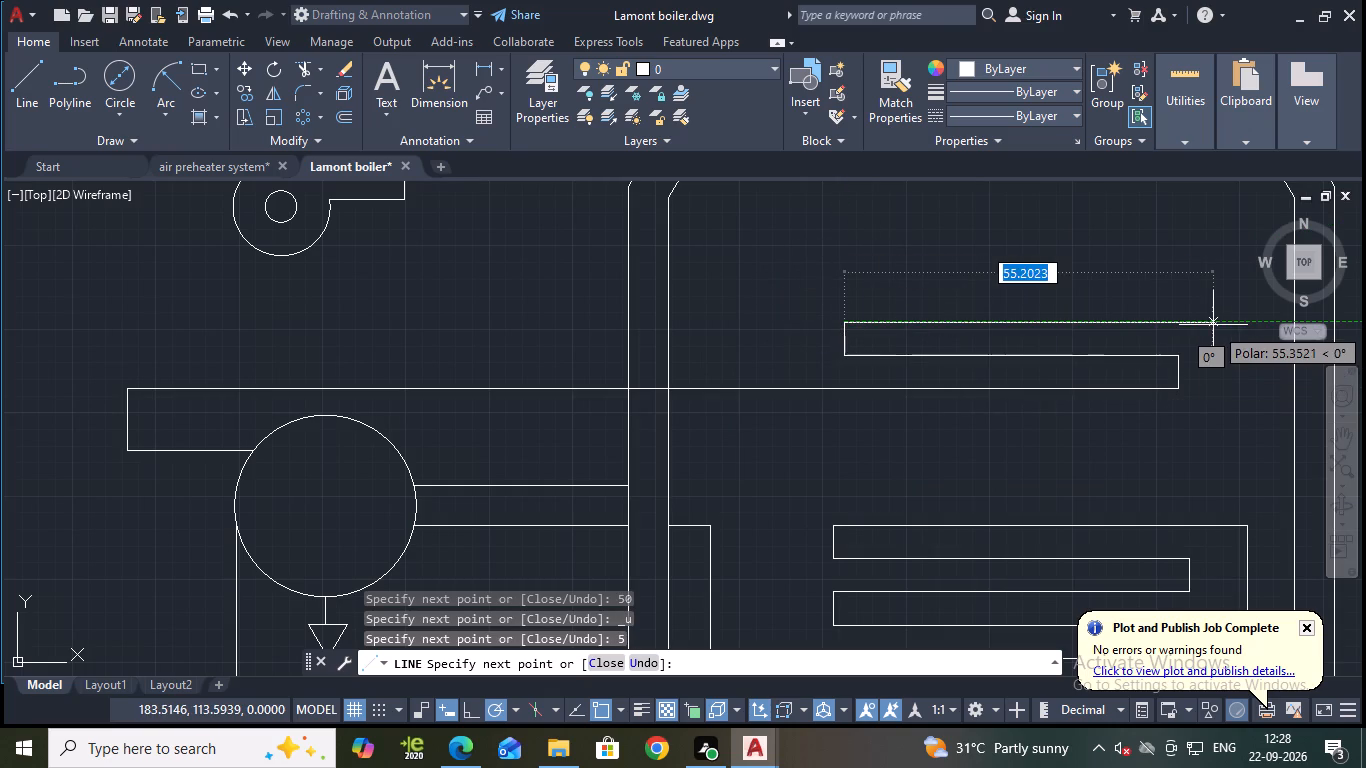
type("50")
key("Return")
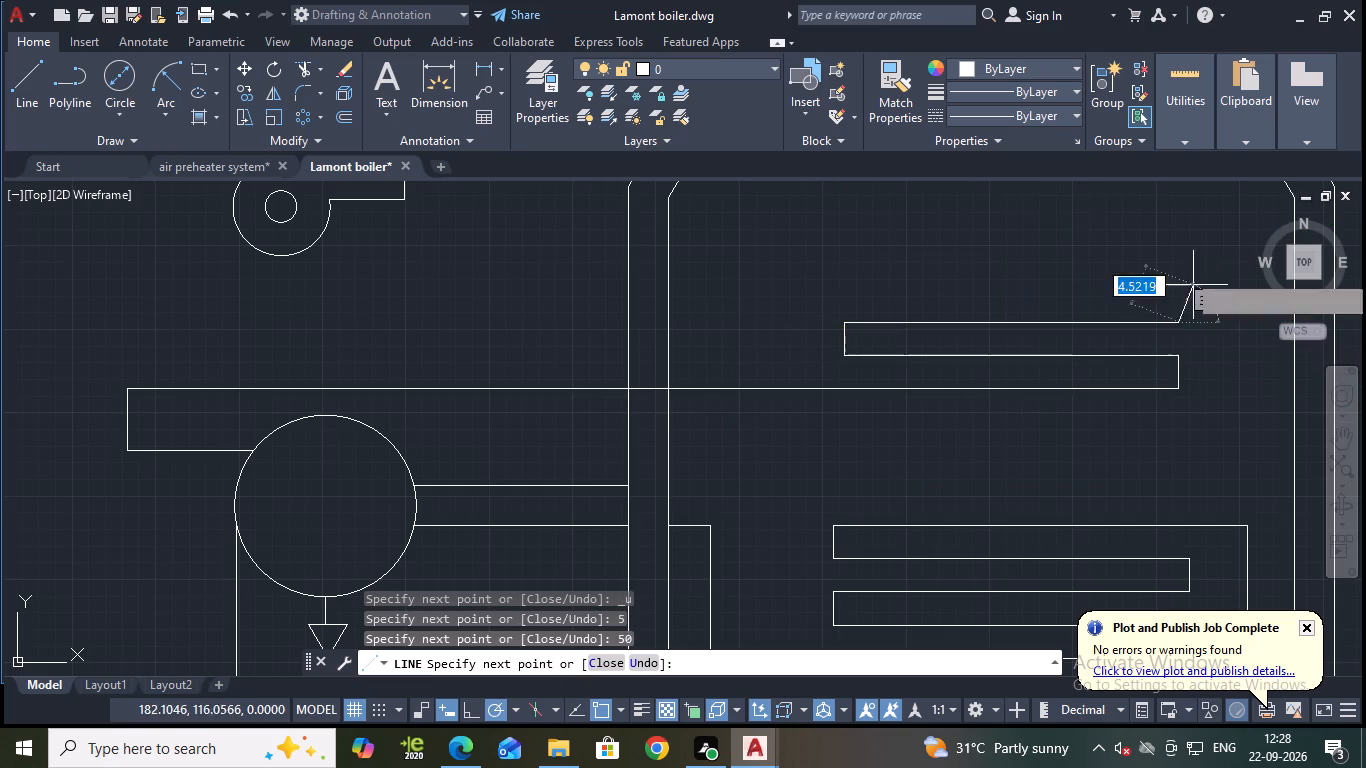
key("5")
key("Return")
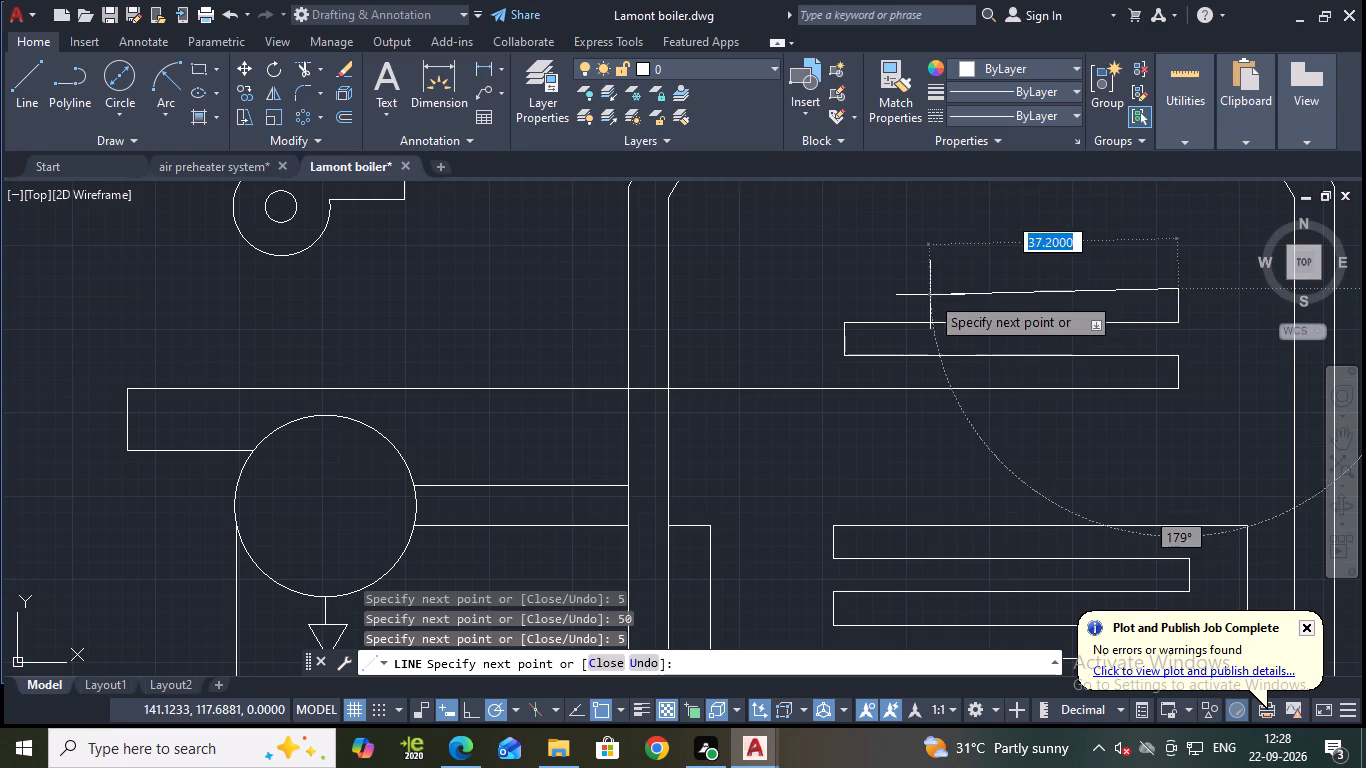
type("50")
key("Return")
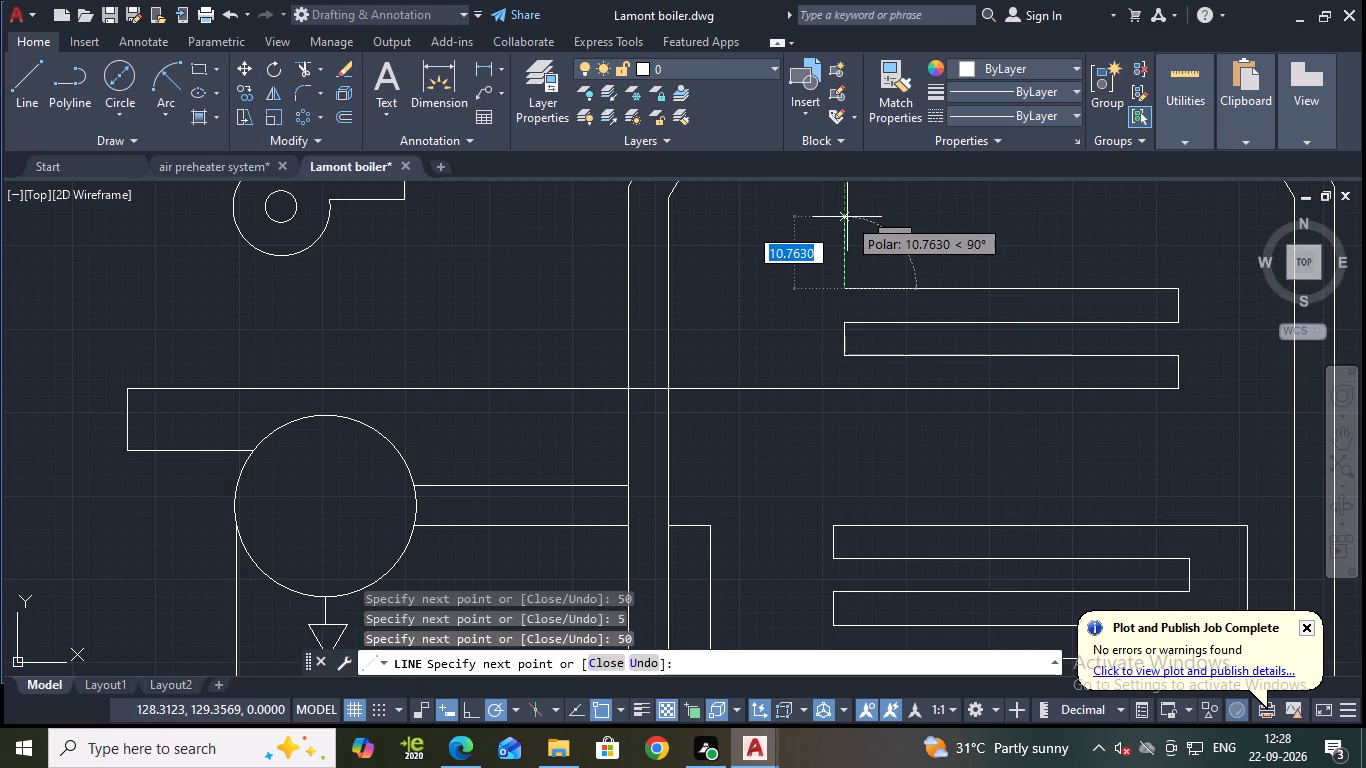
Finish the upper coil 5 units up, 50 right and 5 up, with a pipe line about 102 units left through the boiler wall.
key("5")
key("Return")
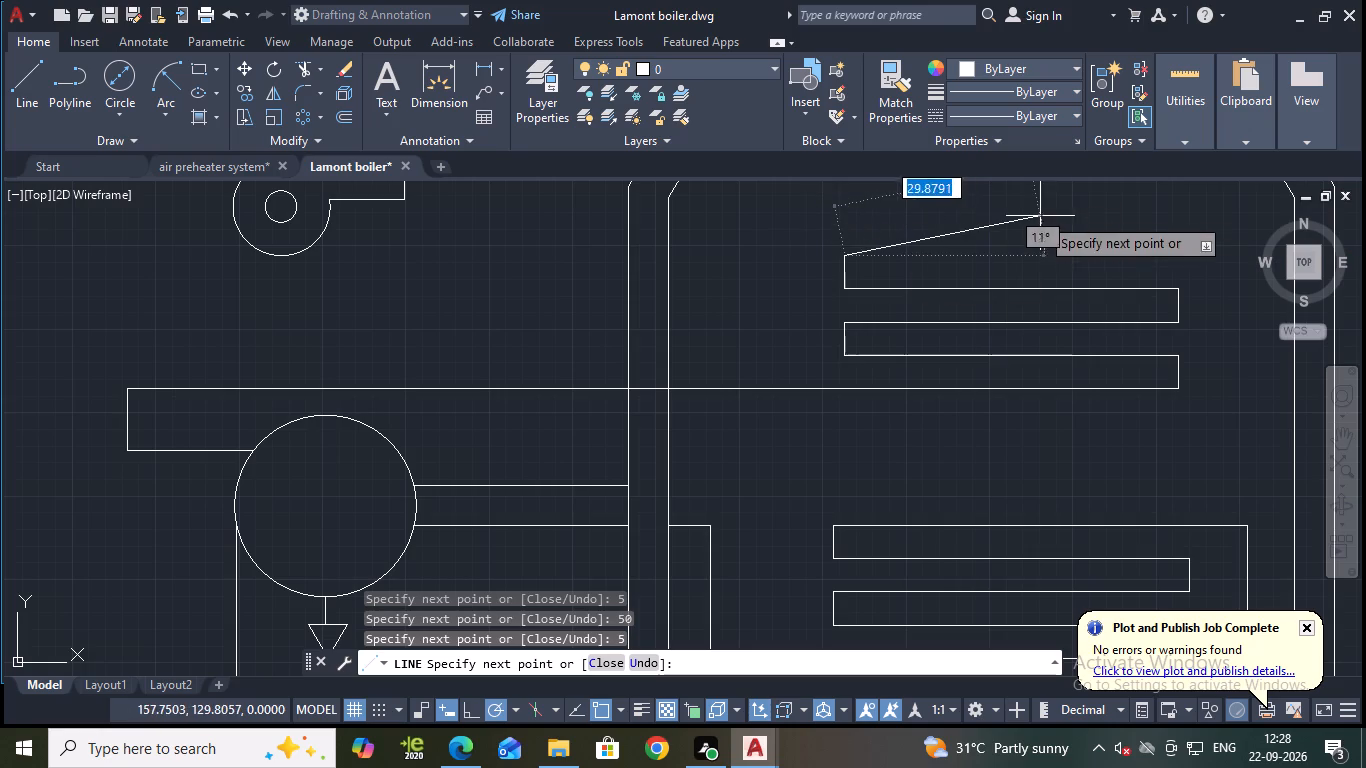
middle_click_drag(1040, 217, 1025, 288)
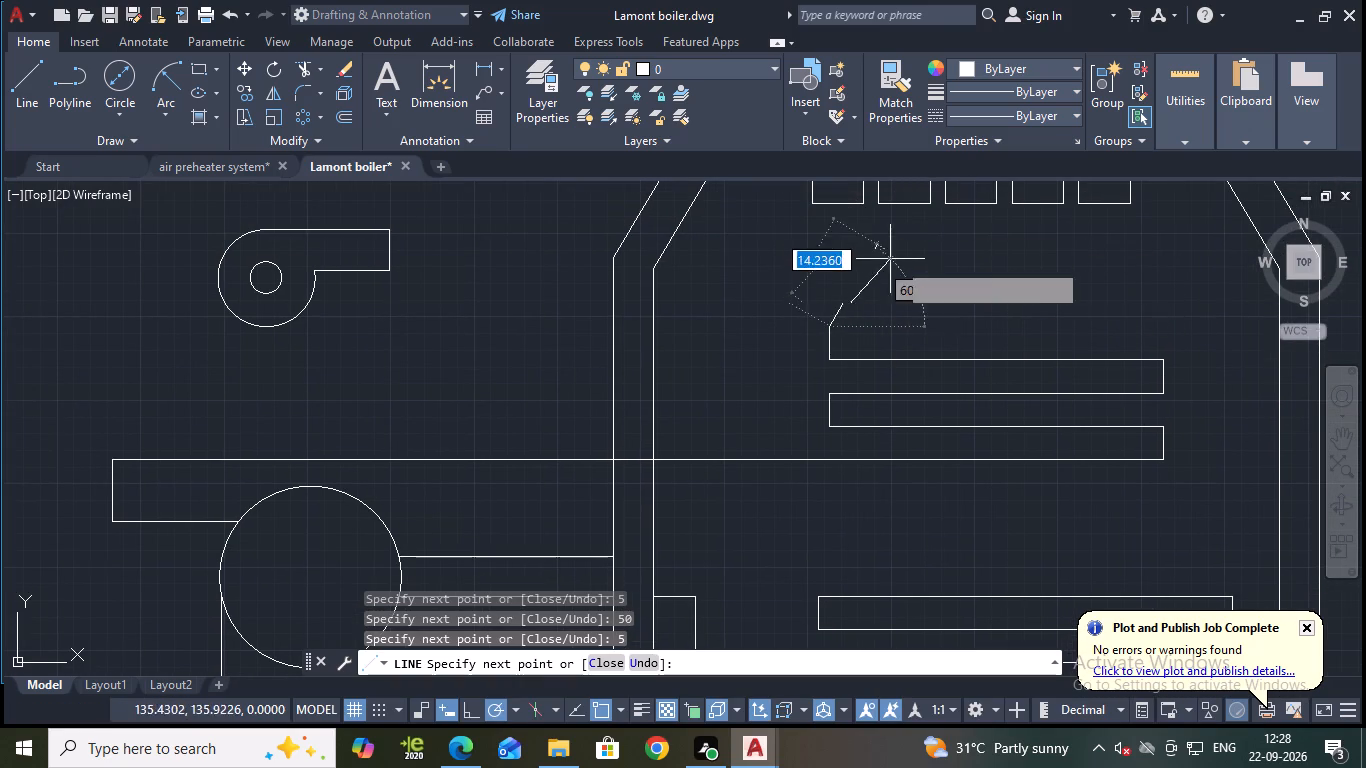
type("50")
key("Return")
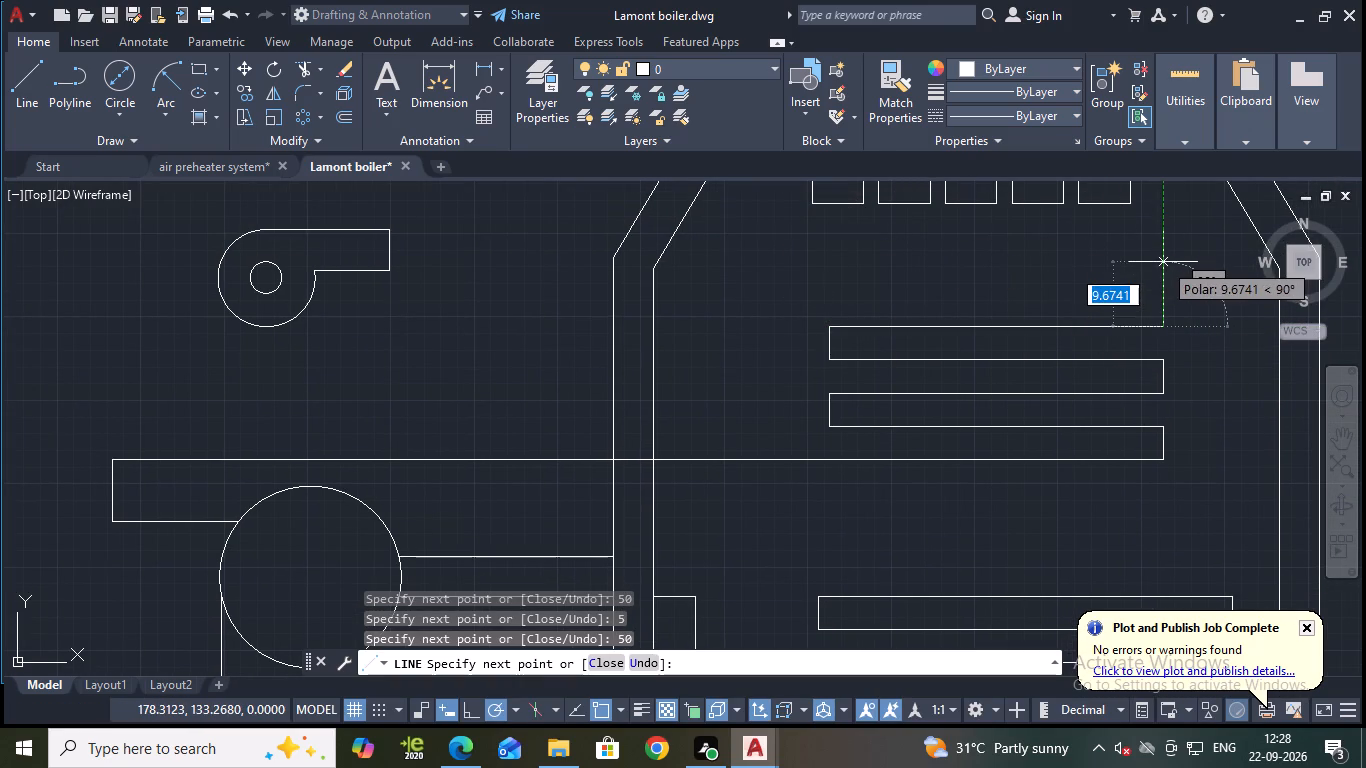
key("5")
key("Return")
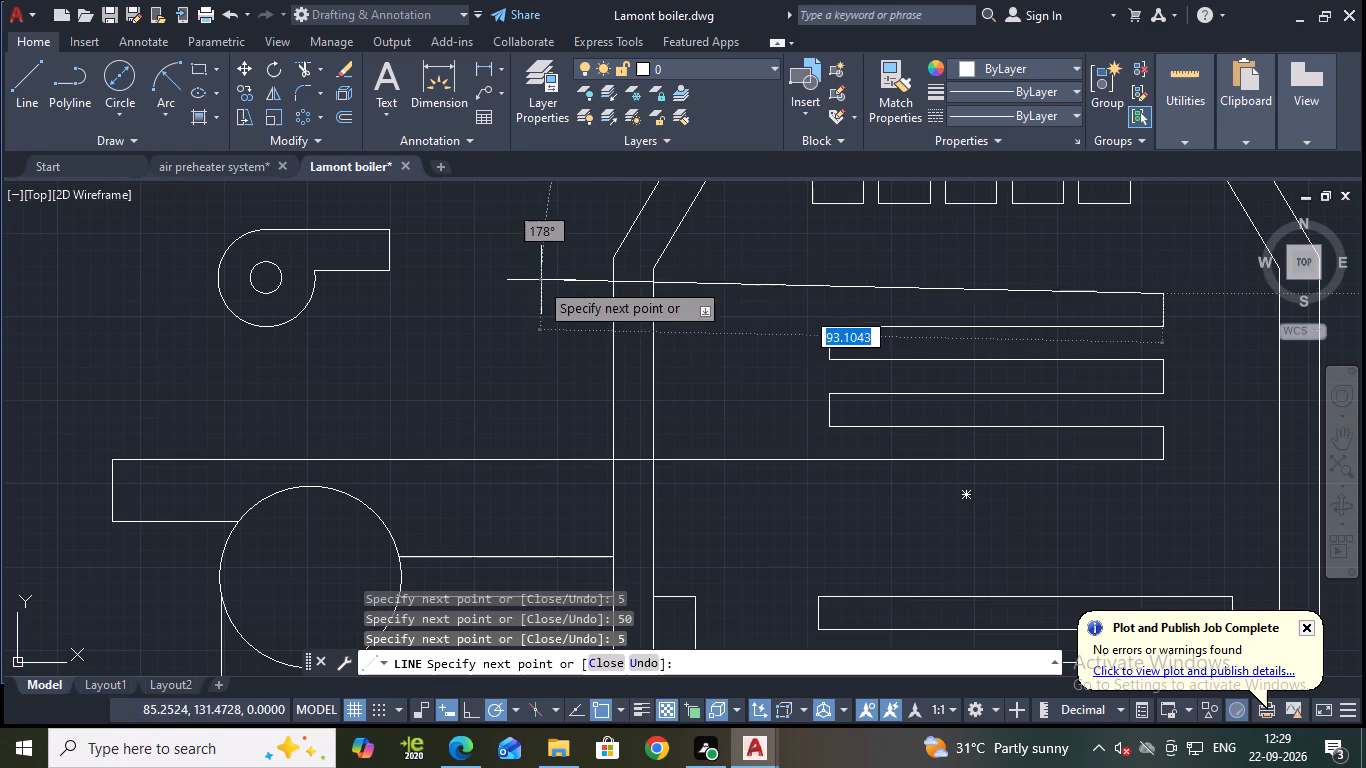
left_click(478, 292)
key("Escape")
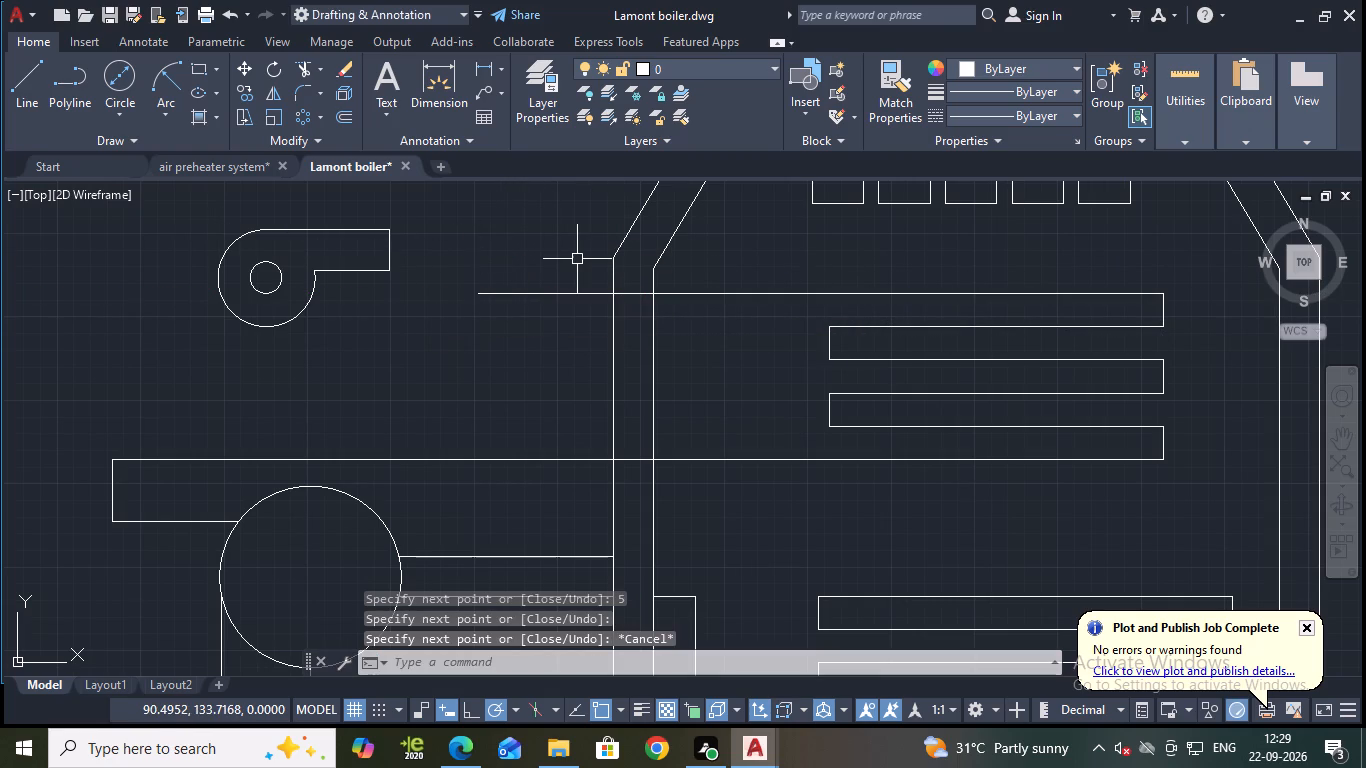
Move the upper pump's joined outline by its outlet end's midpoint onto the free end of the upper coil's pipe line.
key("m")
key("Return")
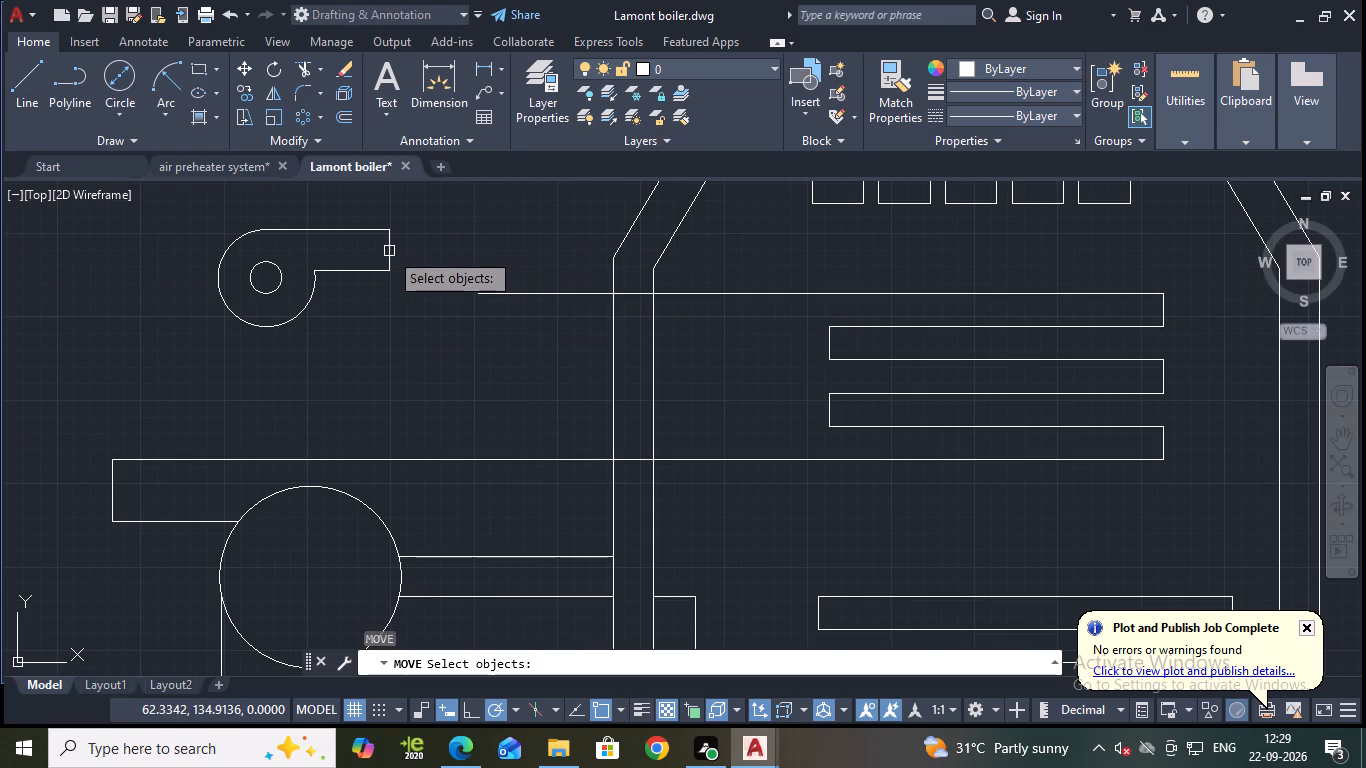
left_click(389, 251)
key("Return")
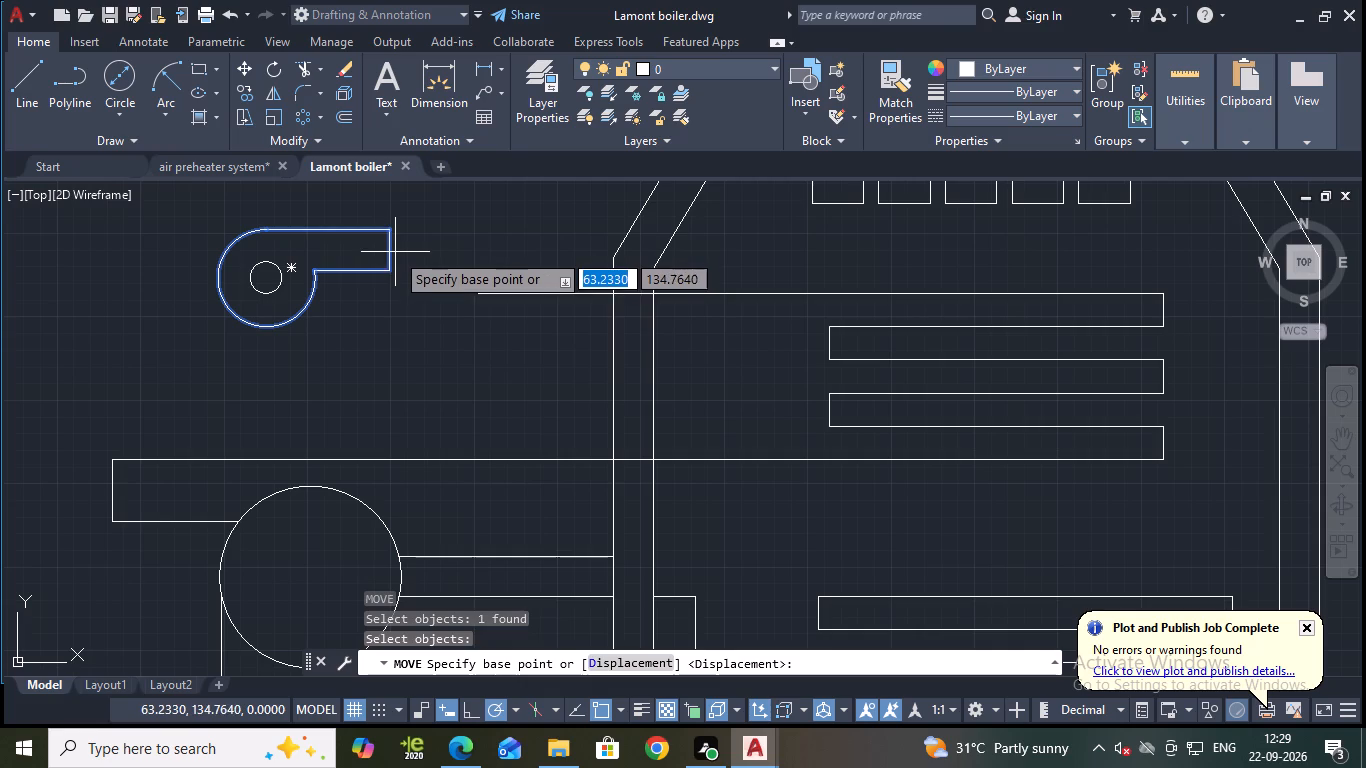
left_click(387, 253)
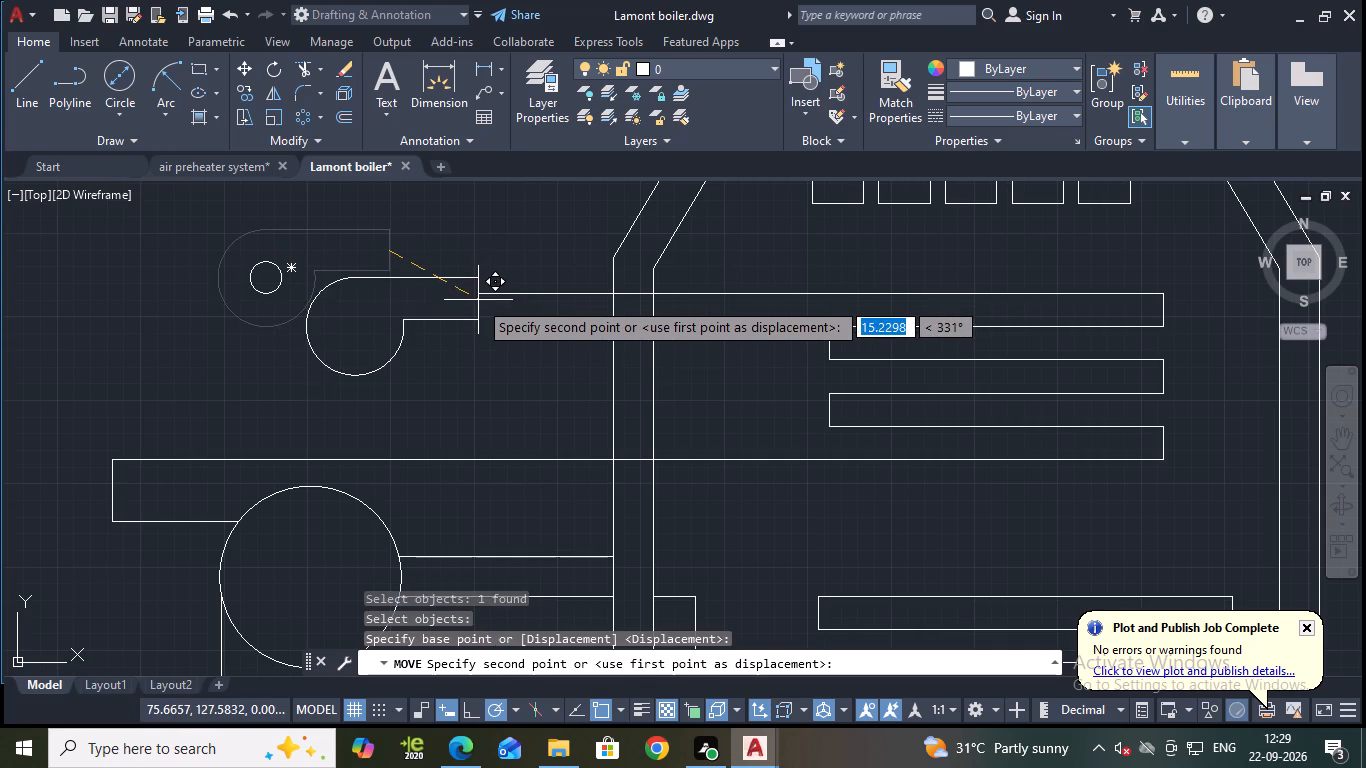
scroll(478, 299, "up", 2)
left_click(473, 282)
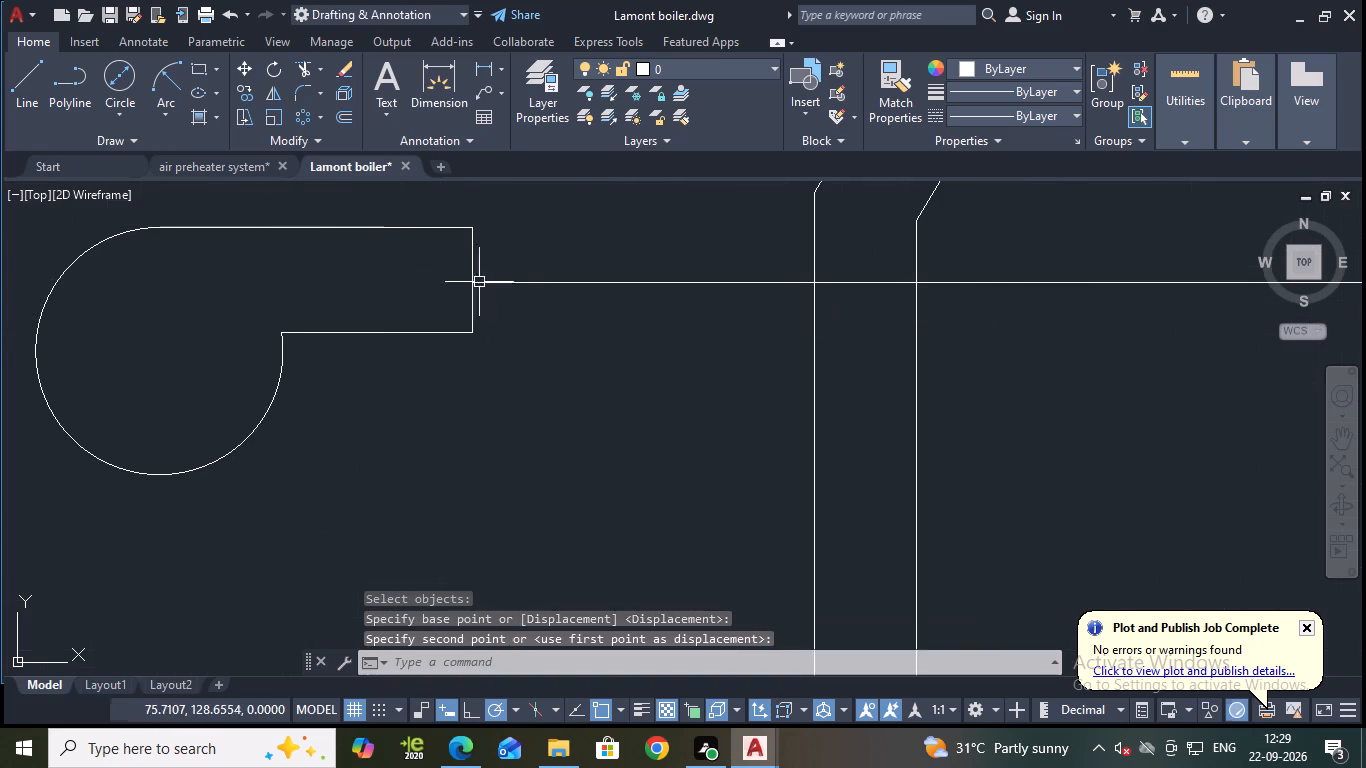
scroll(551, 335, "down", 3)
key("Escape")
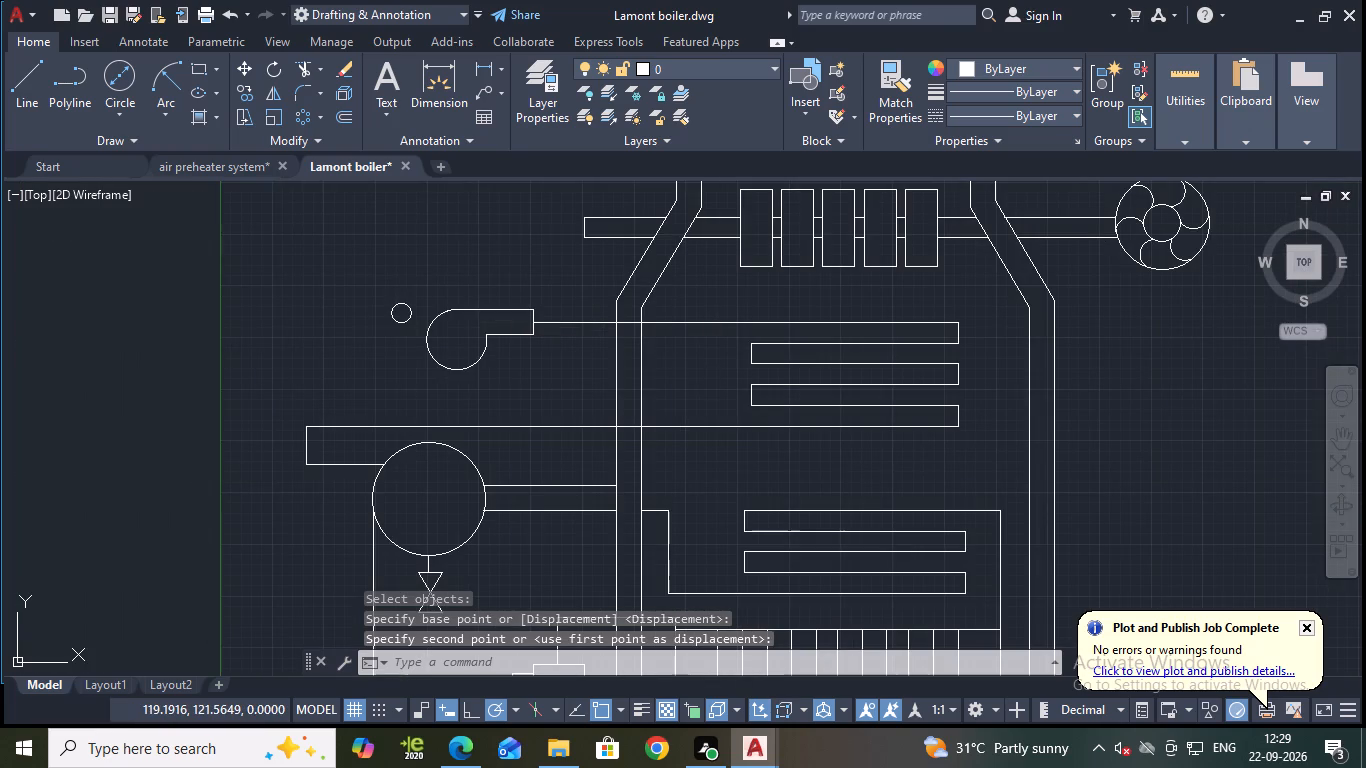
Trim the upper coil's two pipe lines where they cross between the double lines of the boiler's left wall, and save.
type("TR")
key("Return")
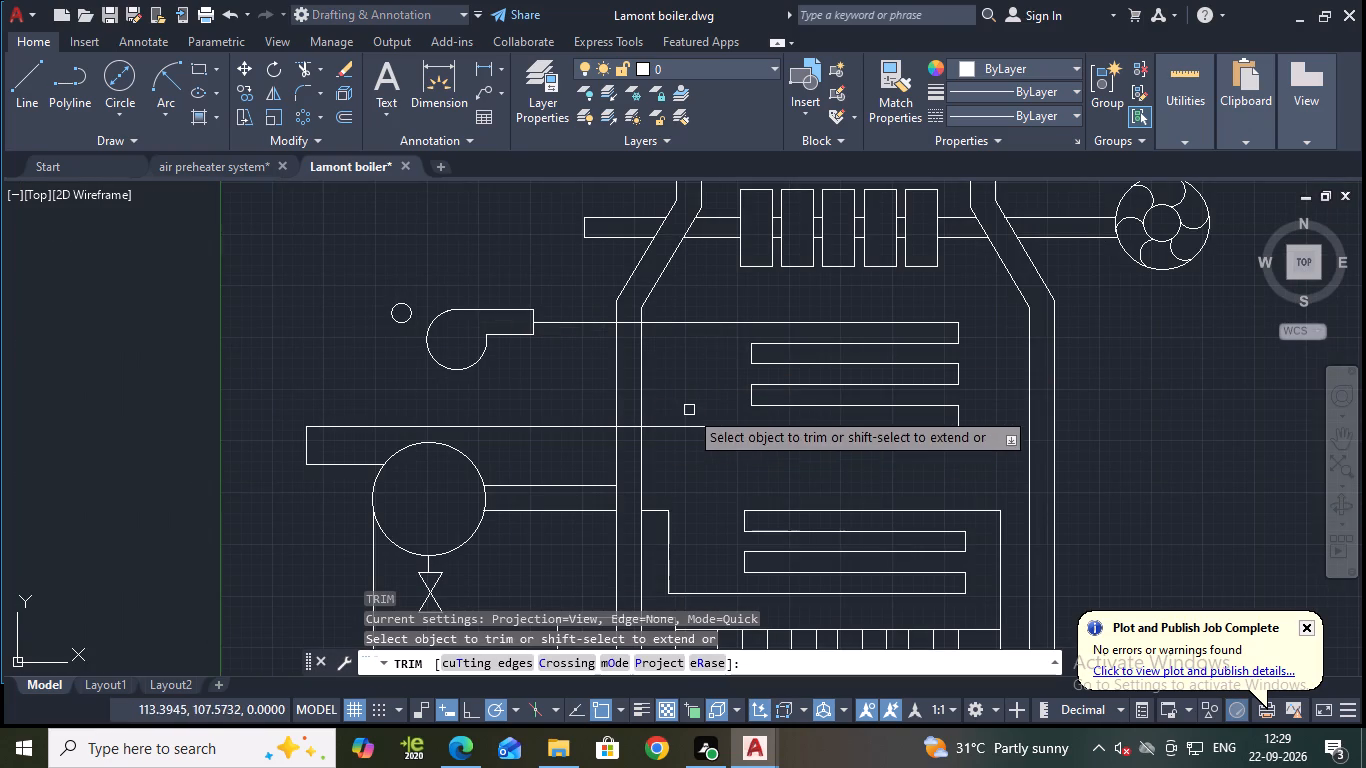
left_click(628, 322)
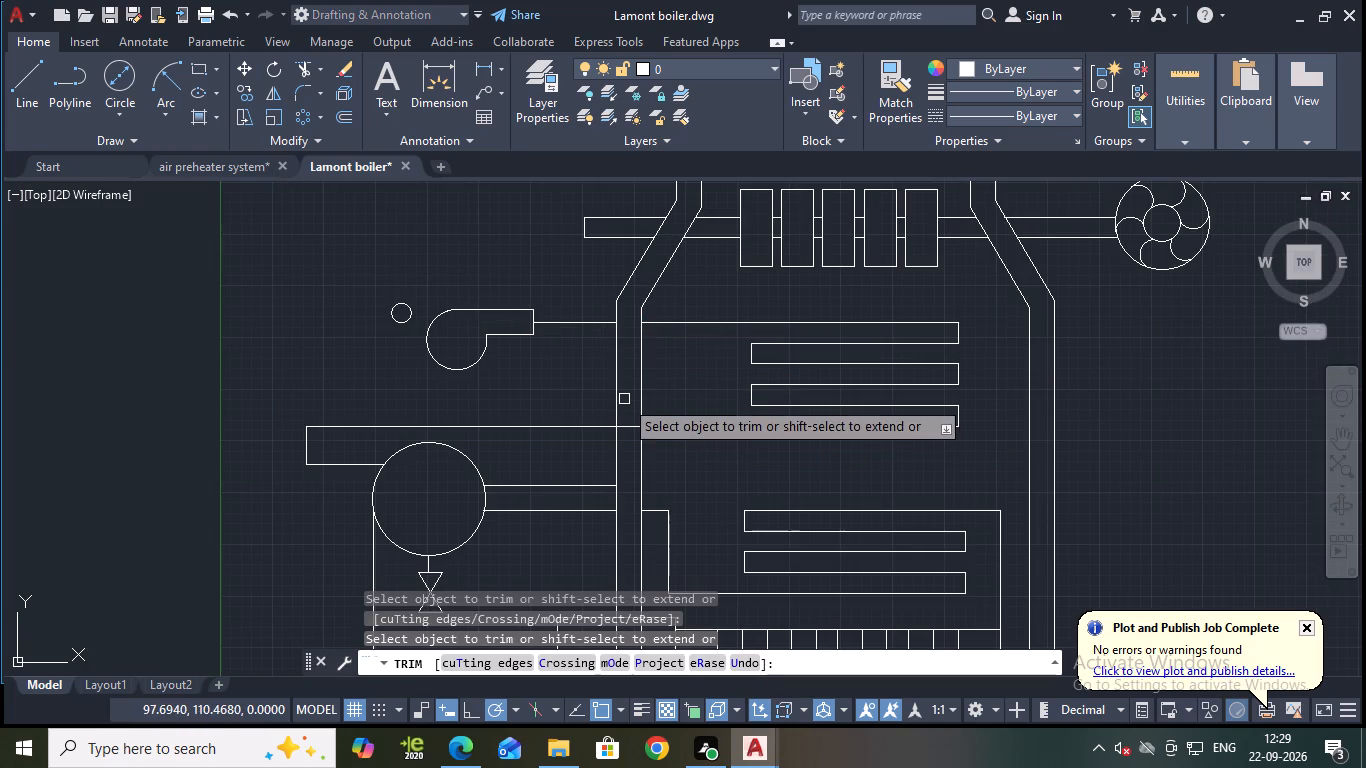
left_click(632, 424)
key("Escape")
key("ctrl+s")
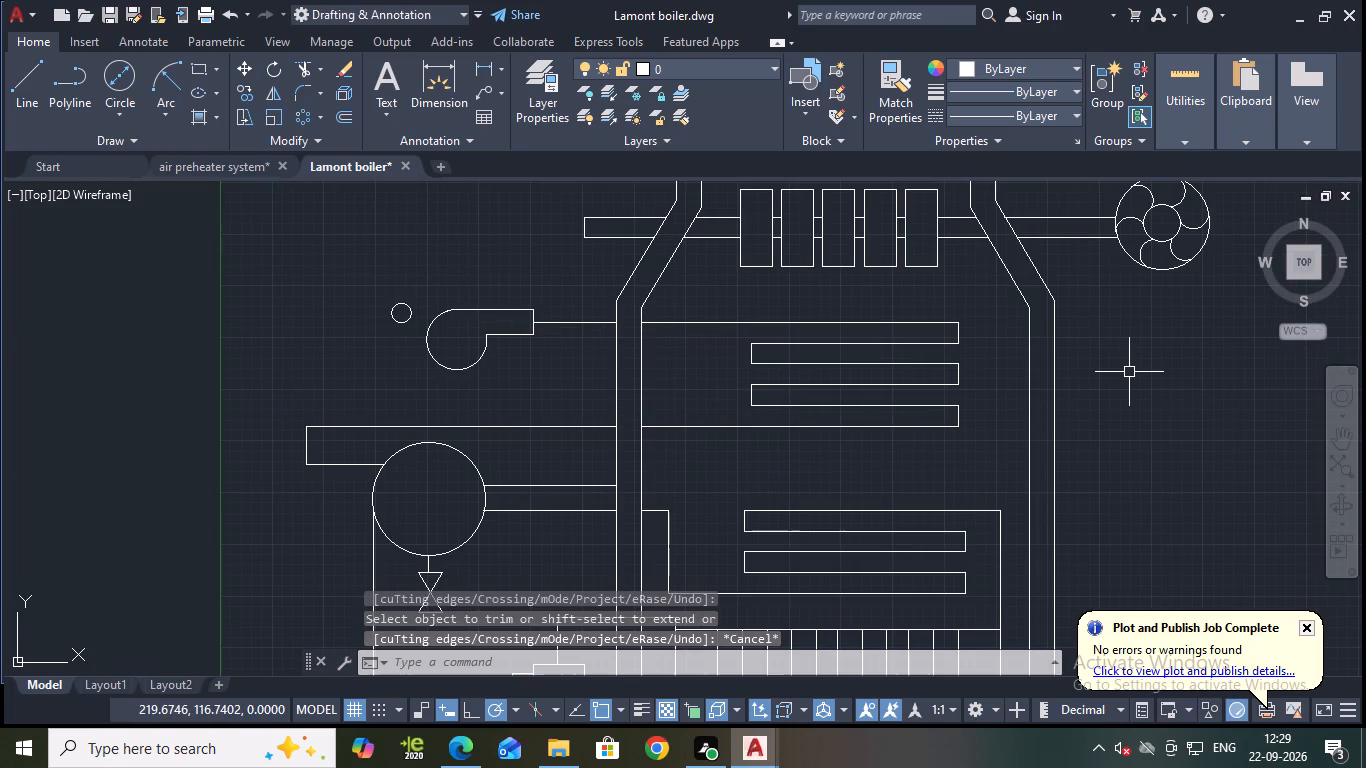
Replace the stray circle beside the upper pump with a circle about 4 units in diameter at the pump body's centre.
left_click(394, 322)
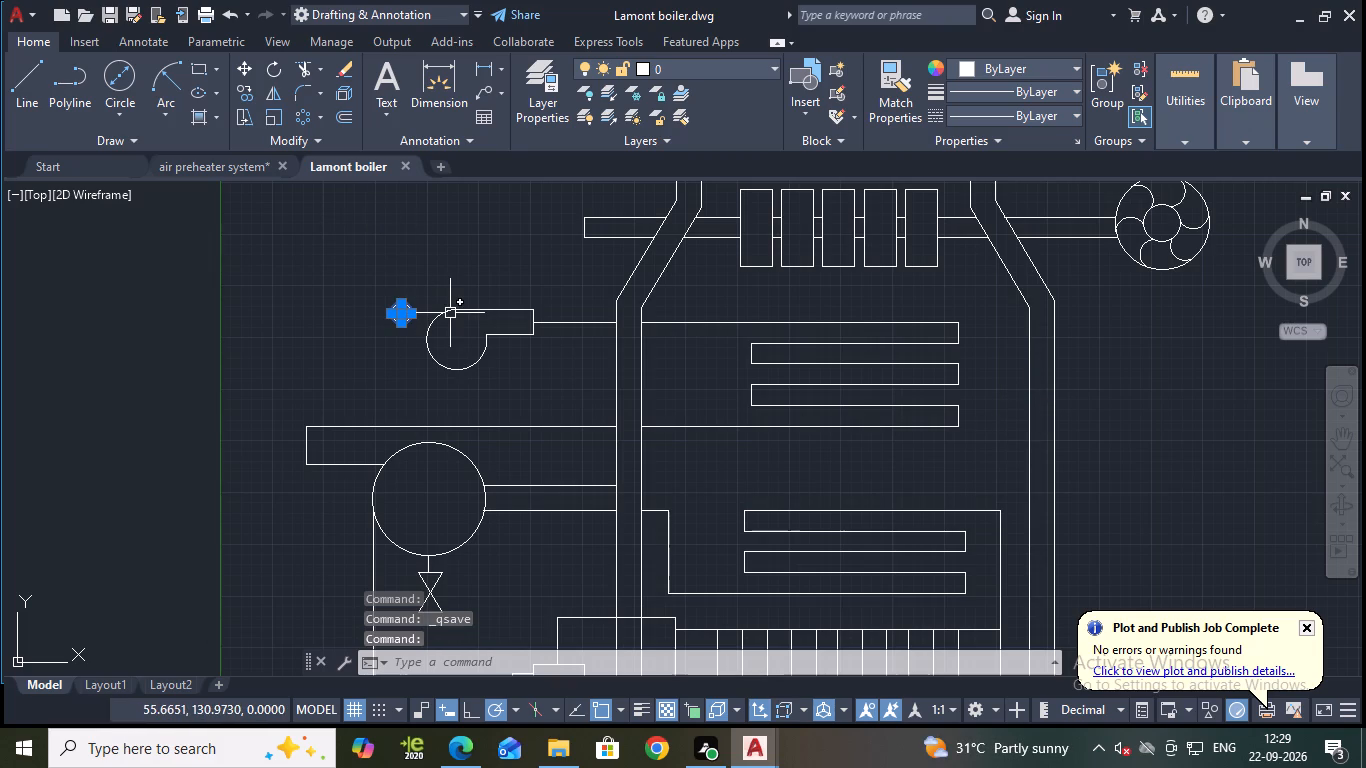
key("e")
key("Return")
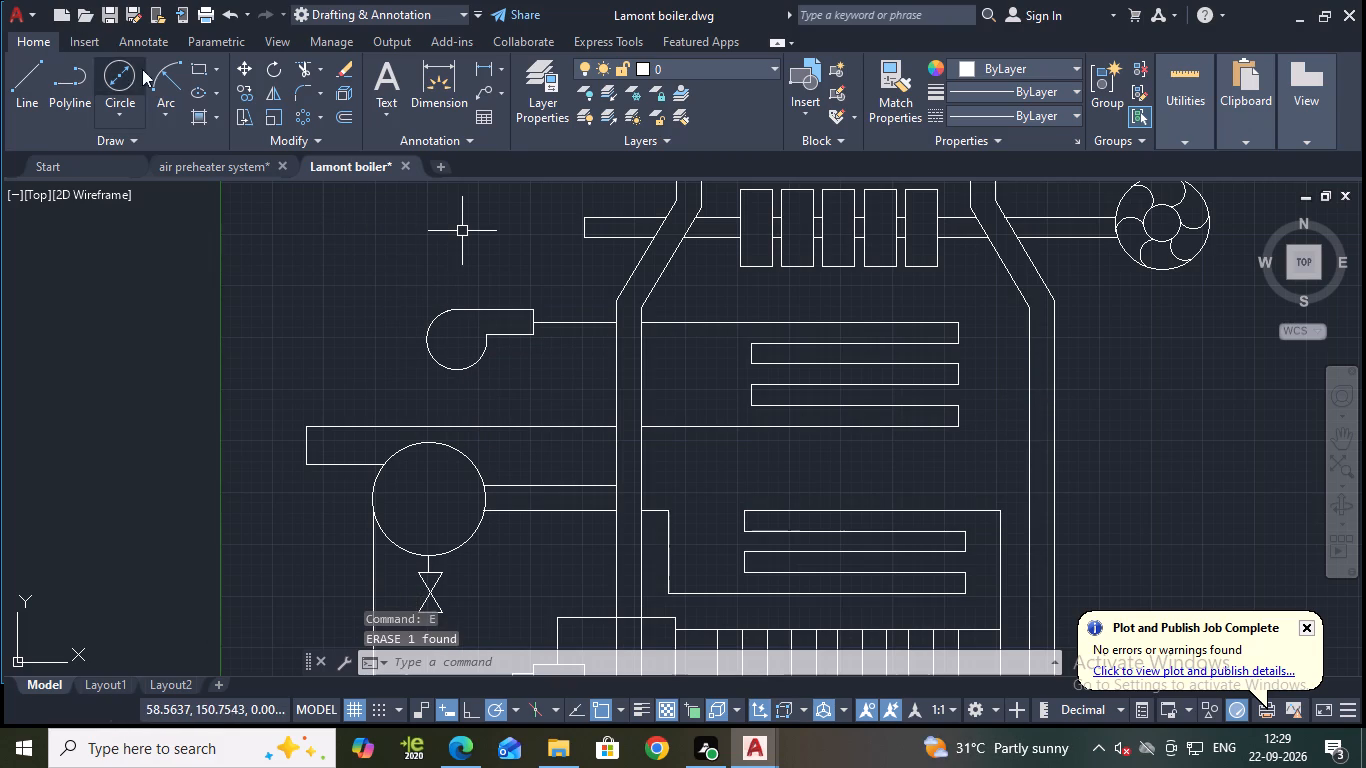
left_click(128, 68)
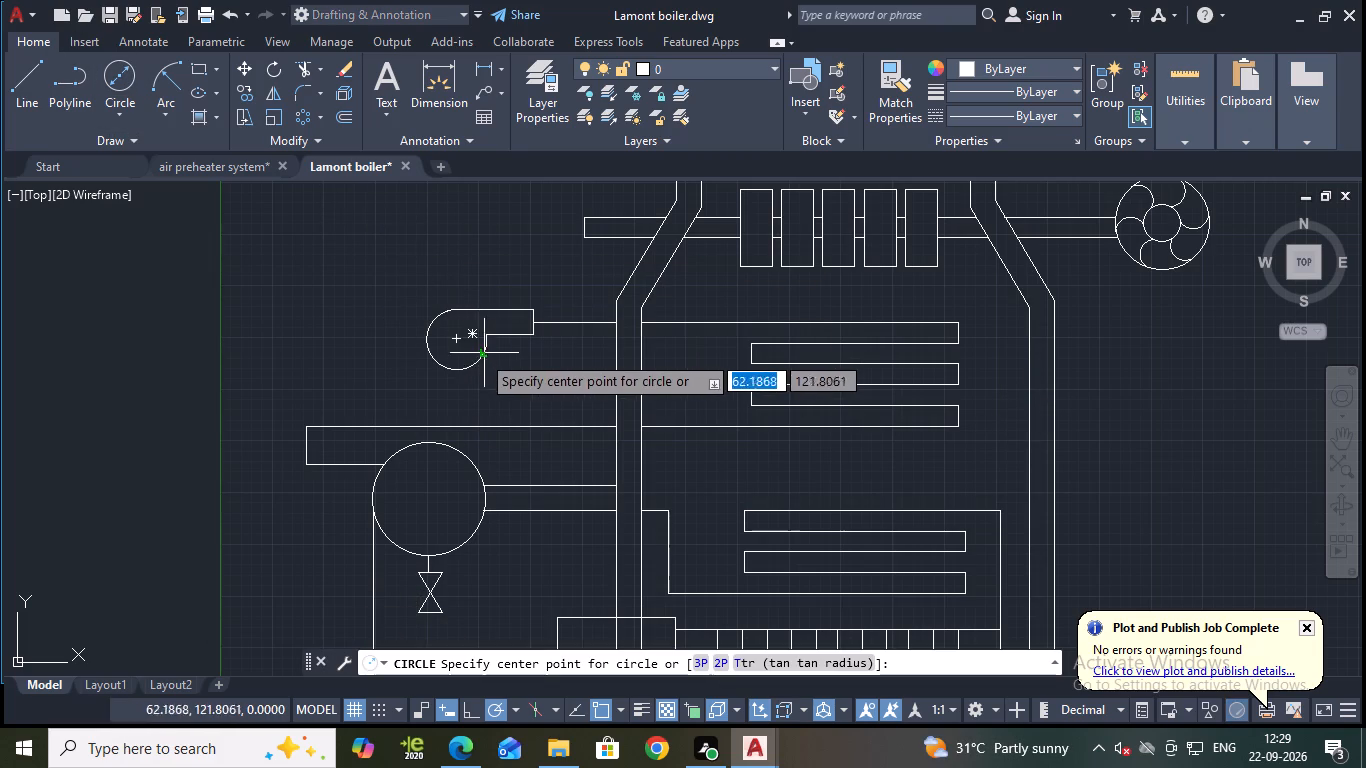
left_click(458, 340)
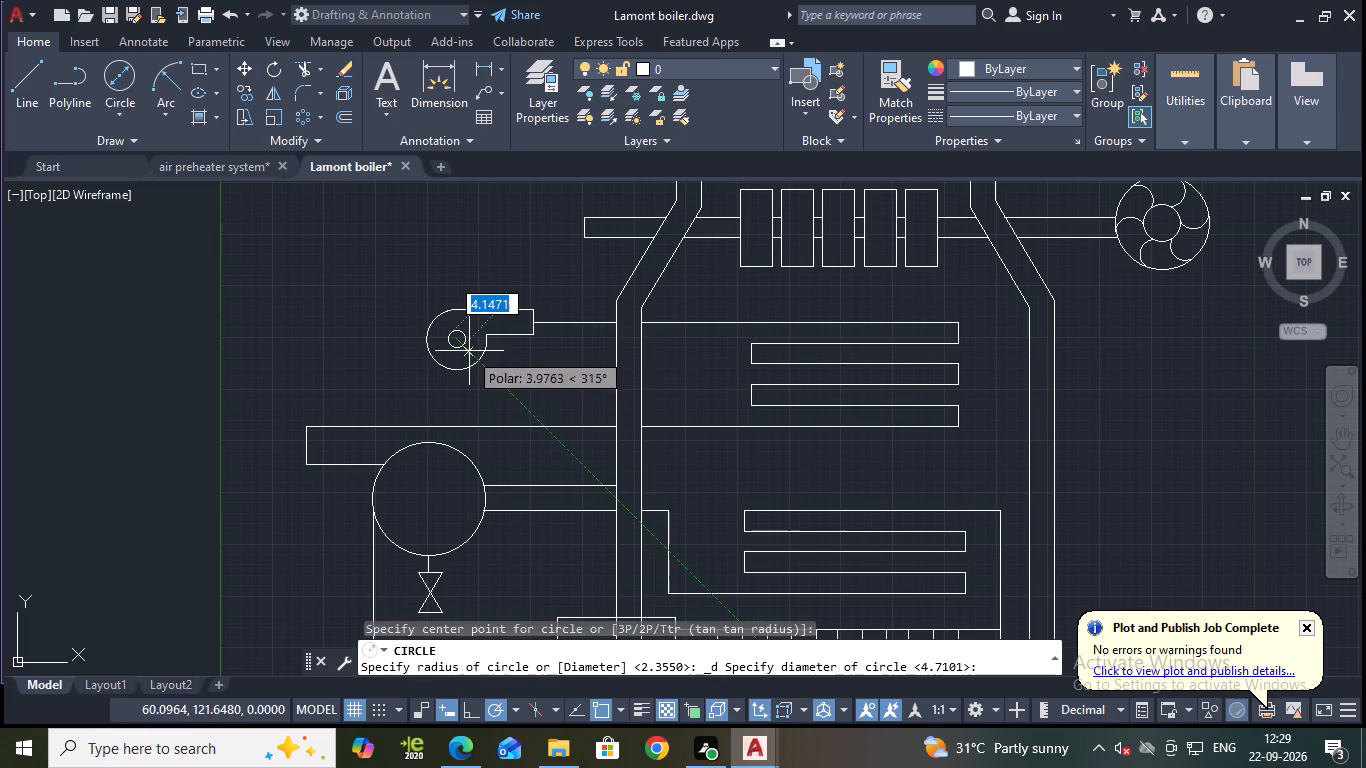
left_click(471, 352)
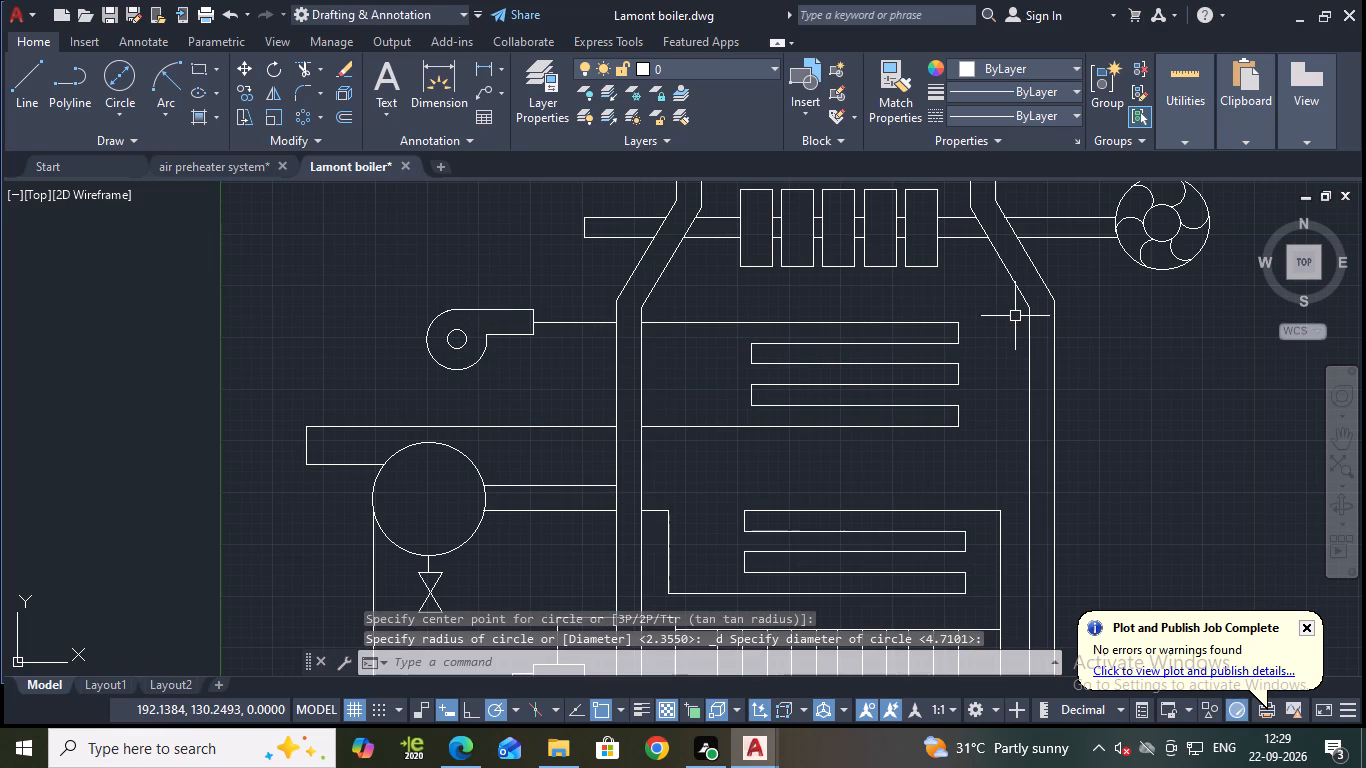
key("Escape")
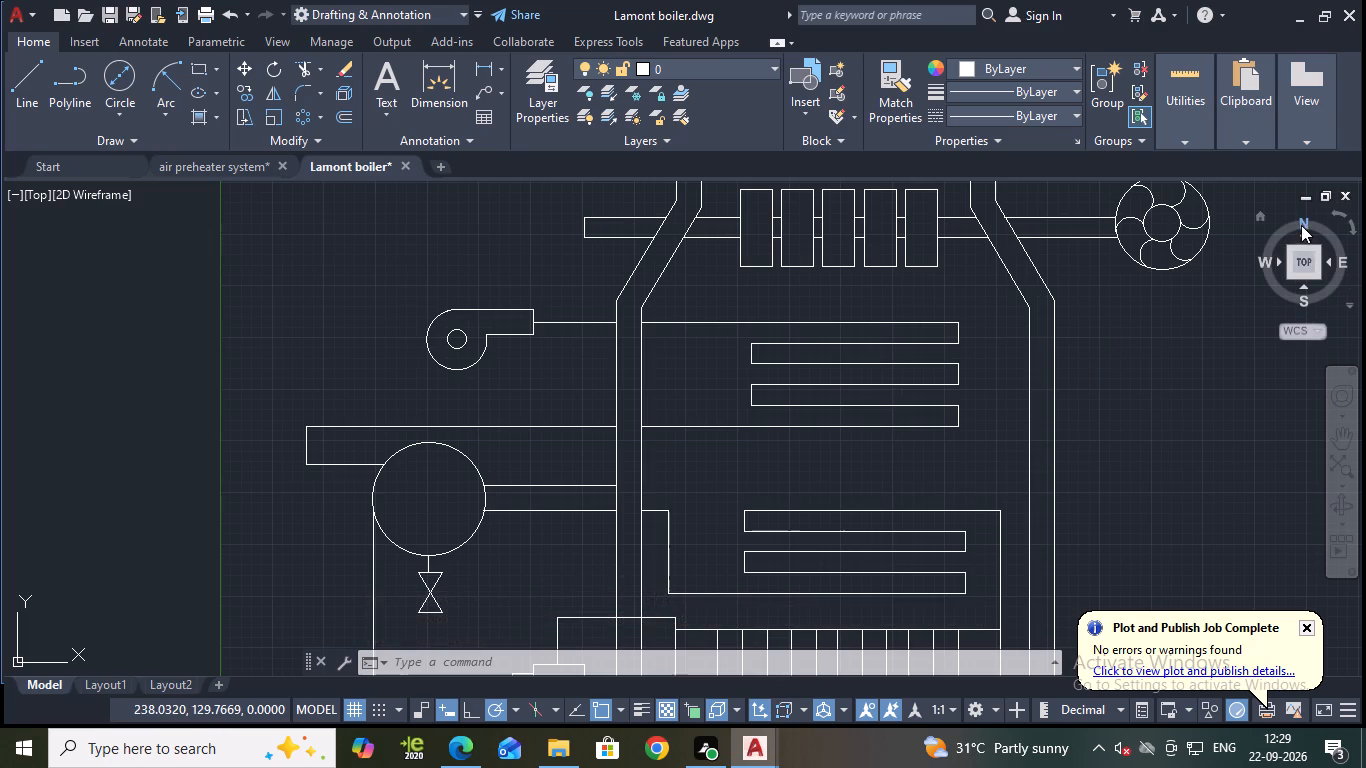
Erase the vertical pipe line between the drum's left side and the lower pump.
scroll(1032, 388, "down", 1)
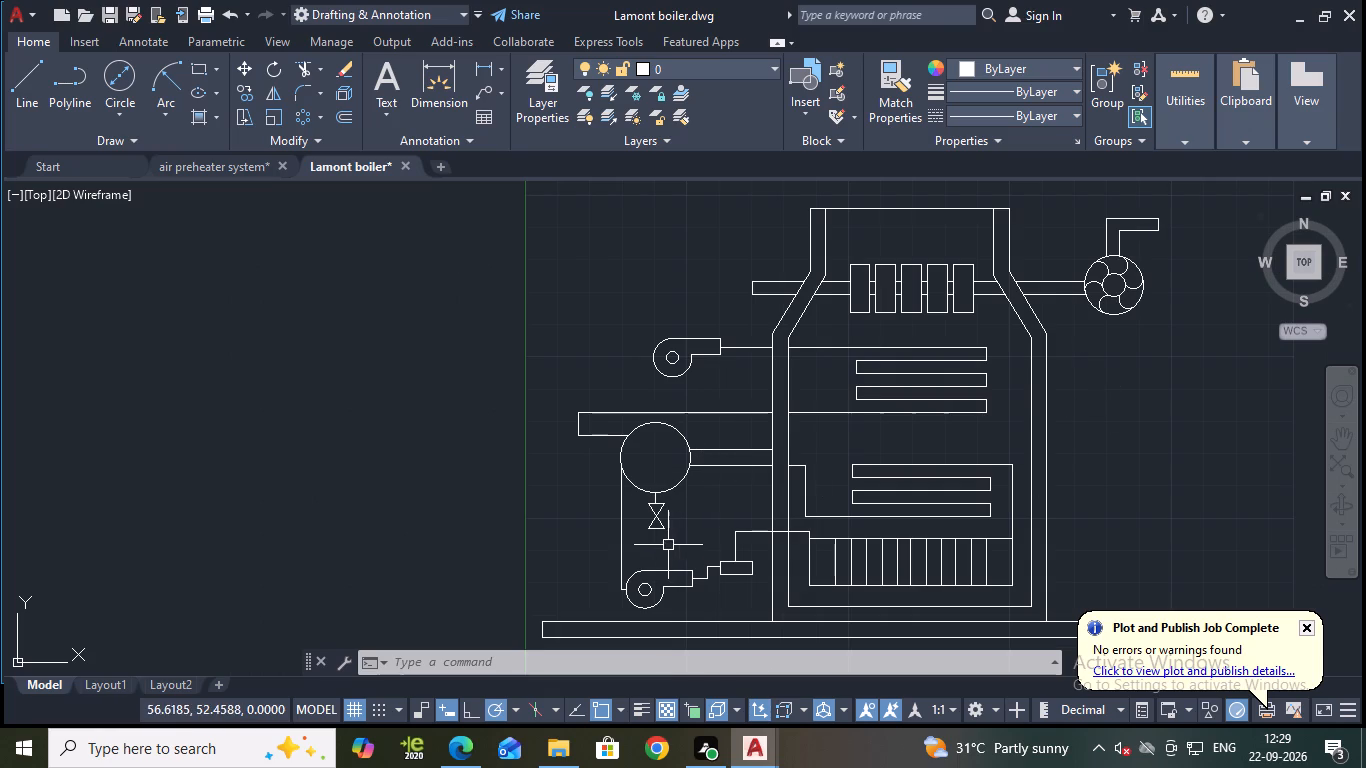
scroll(672, 496, "up", 2)
scroll(641, 514, "down", 2)
middle_click_drag(719, 521, 729, 443)
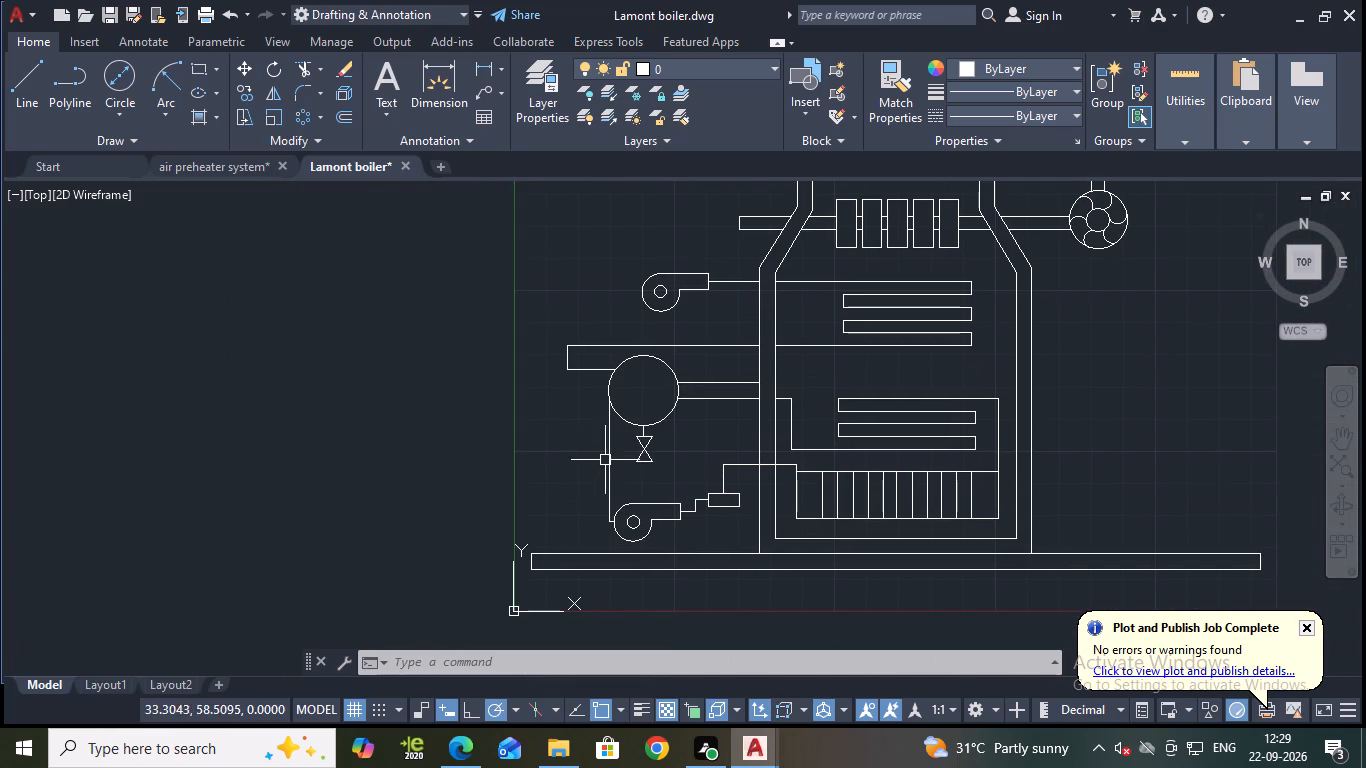
left_click(607, 455)
key("e")
key("Return")
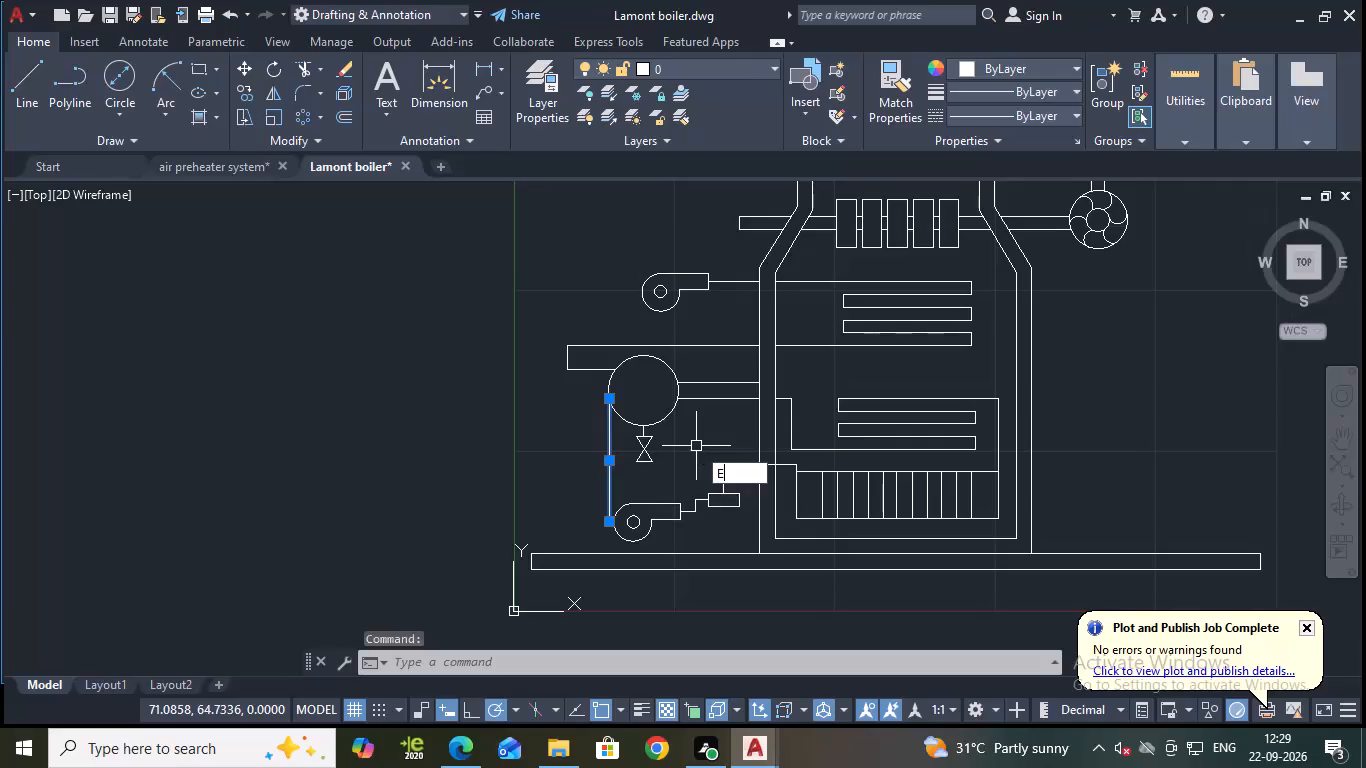
Draw a pipe line from the drum's left side about 16 units left, 48 down and 15 right toward the lower pump.
left_click(19, 87)
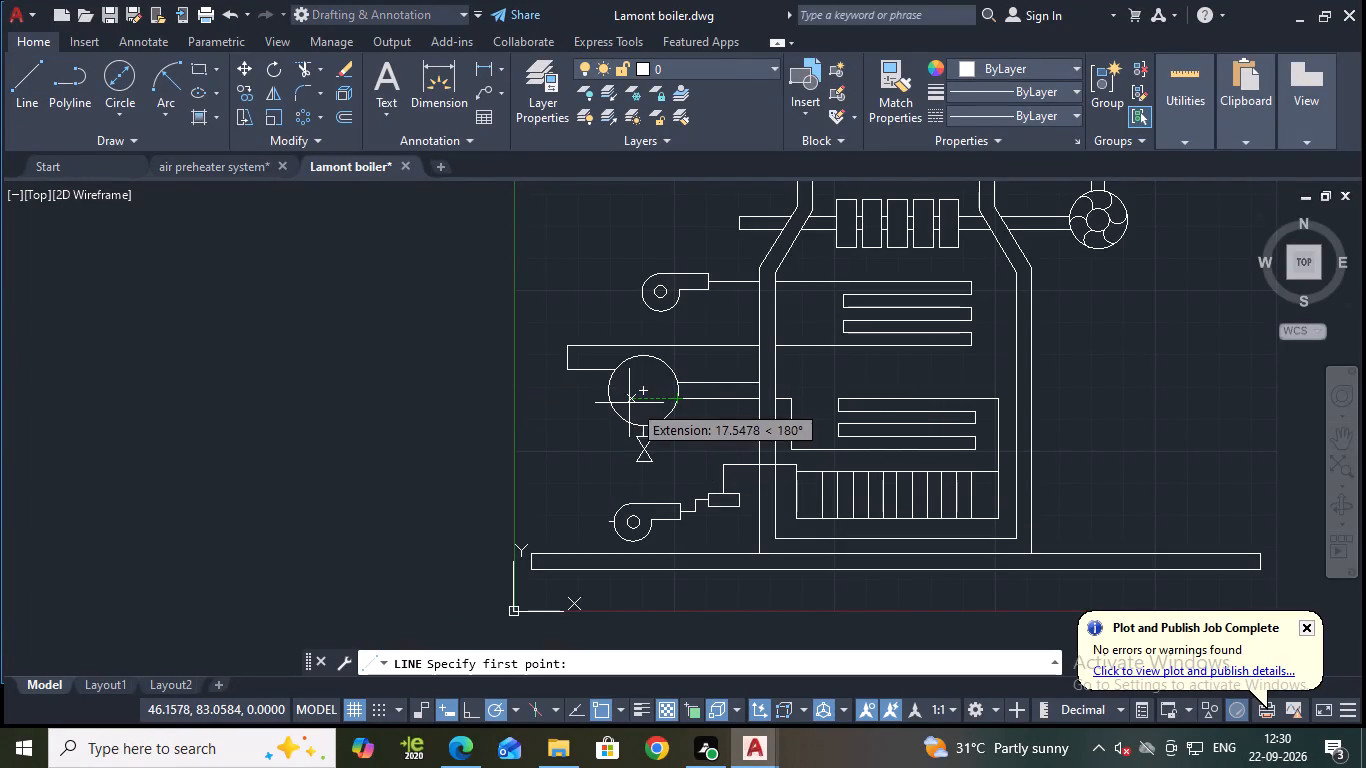
left_click(610, 399)
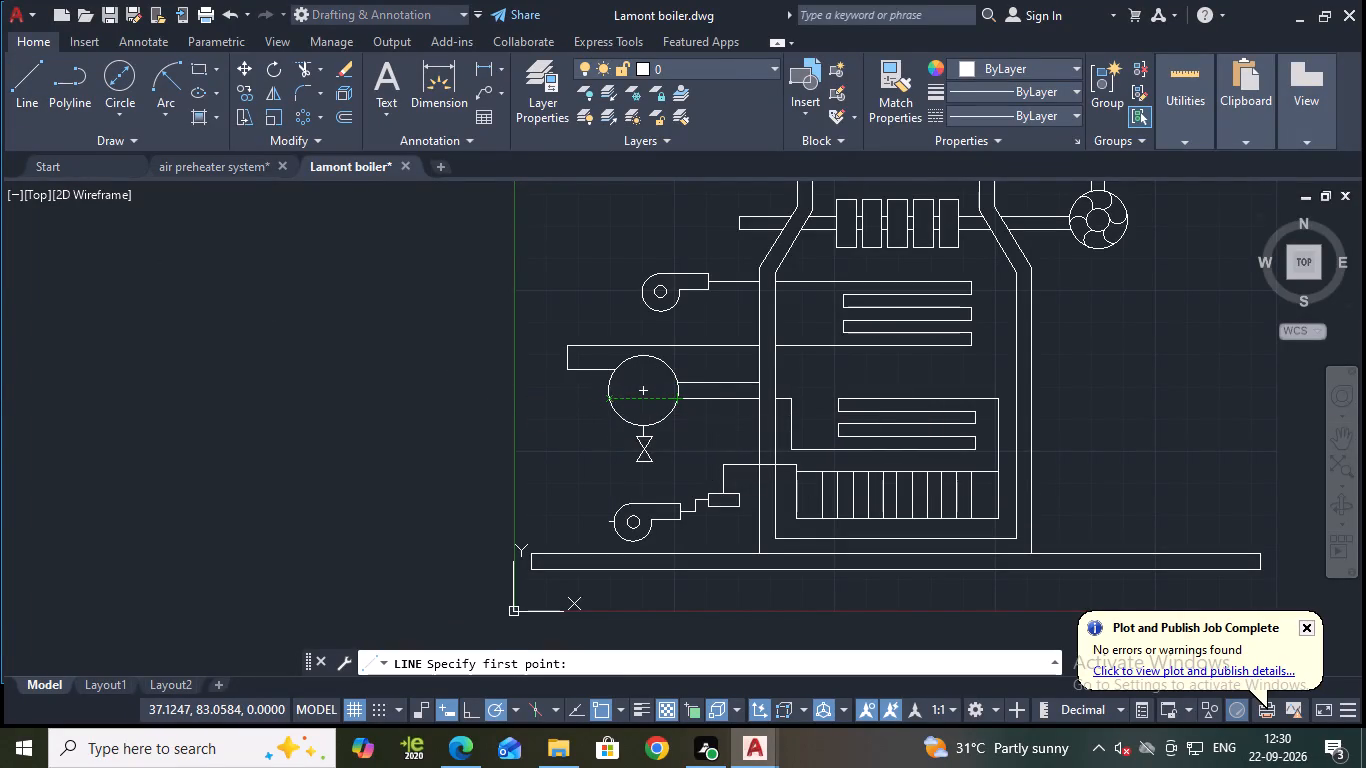
left_click(567, 399)
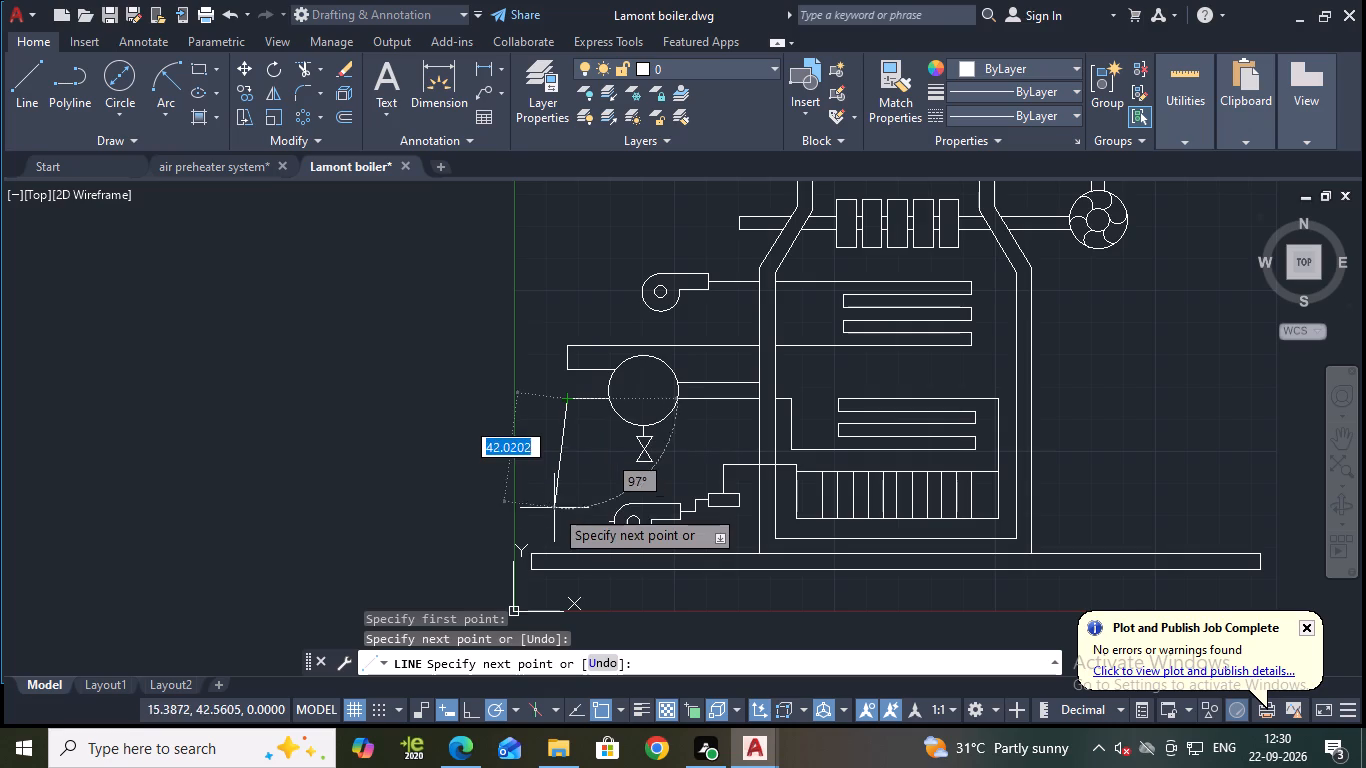
scroll(566, 527, "up", 2)
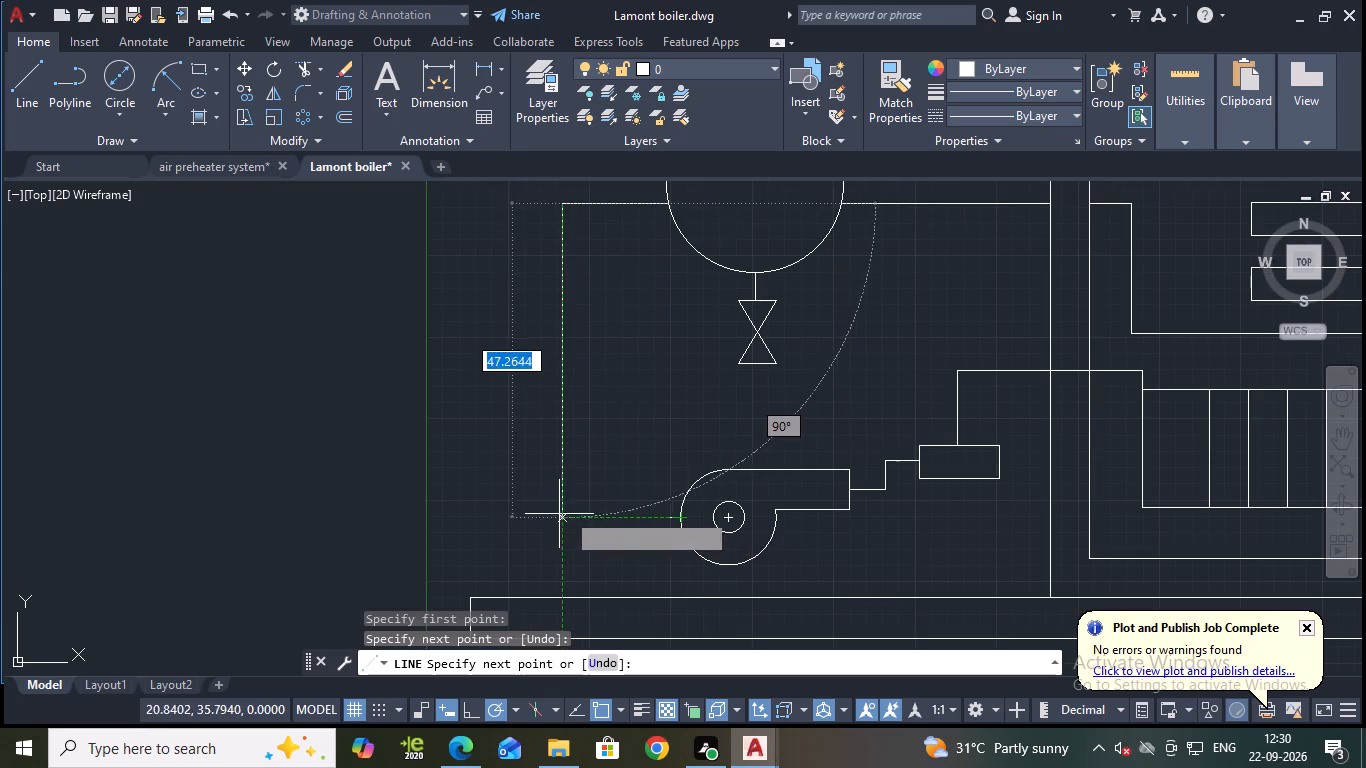
left_click(562, 520)
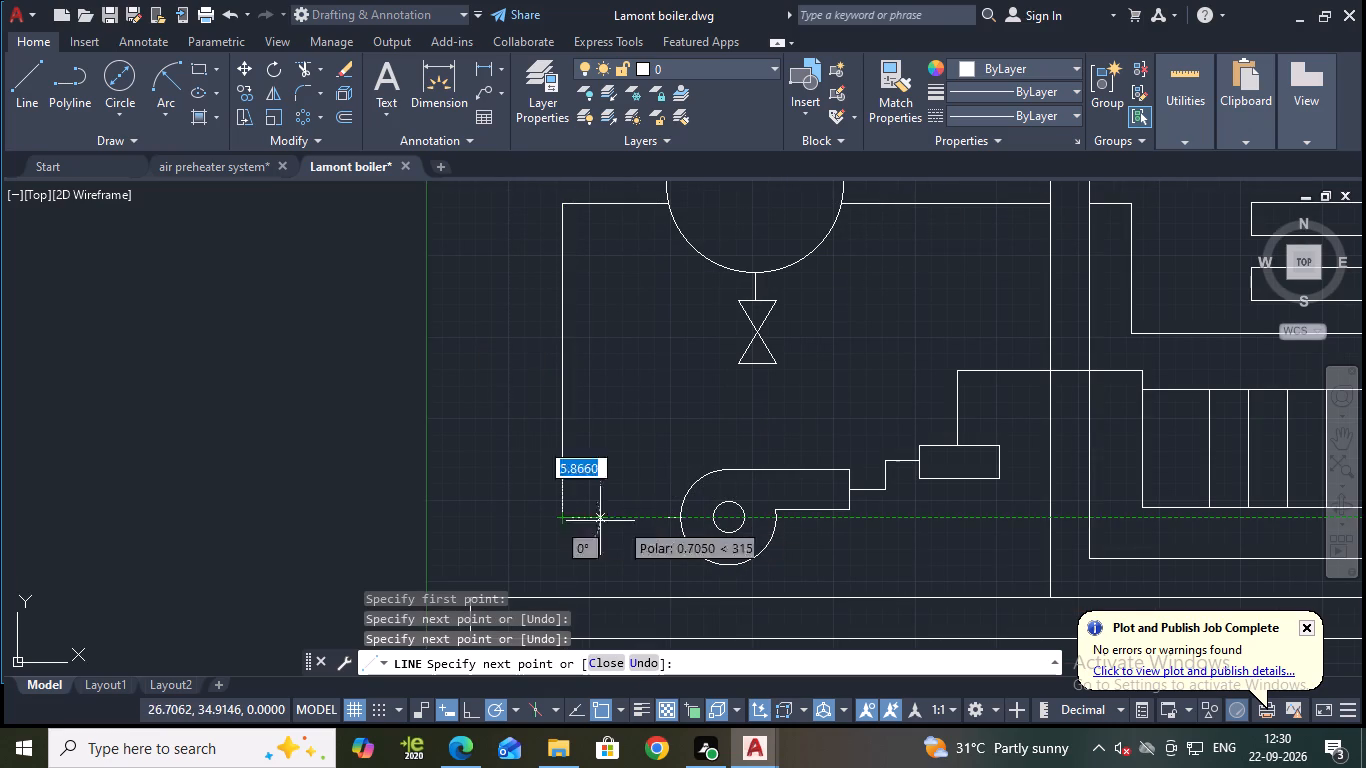
scroll(679, 516, "up", 3)
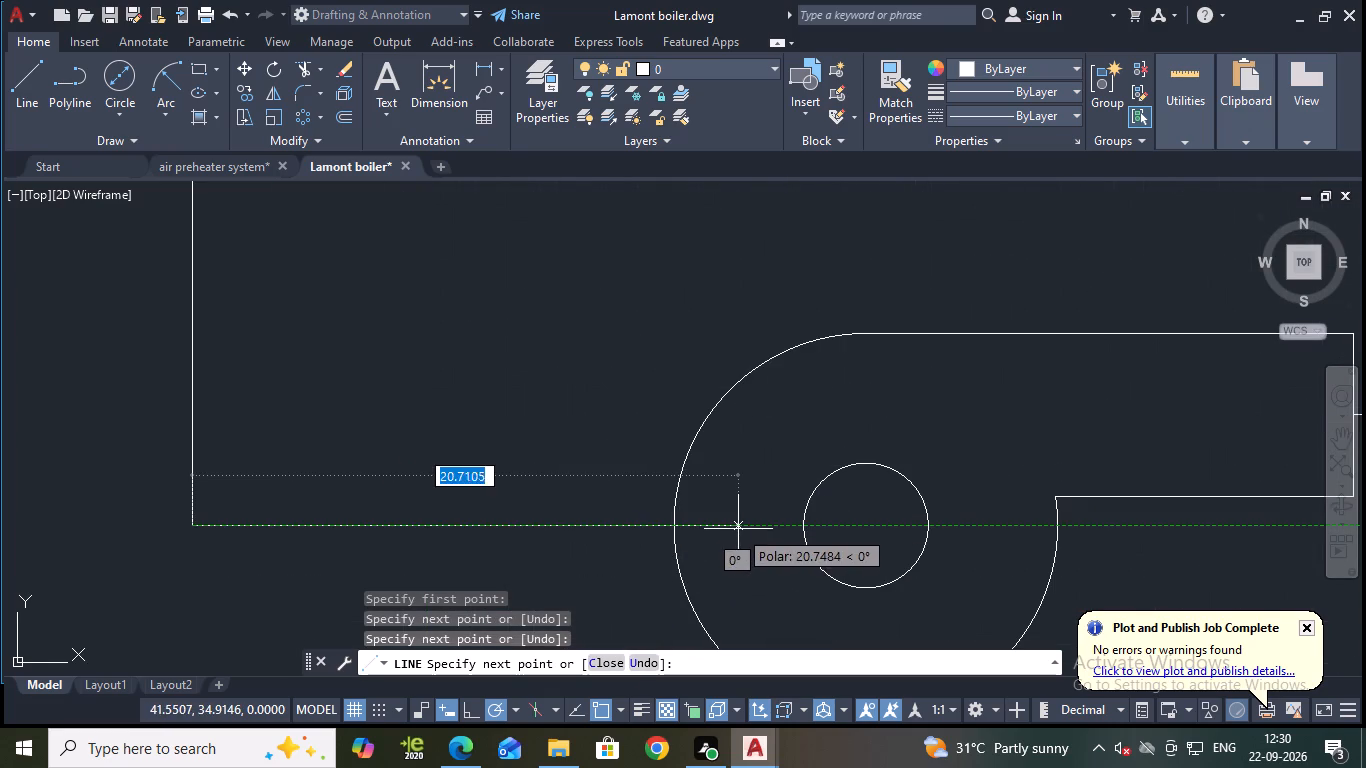
left_click(579, 523)
key("Escape")
Erase the short leftover stub line at the left of the lower pump.
key("e")
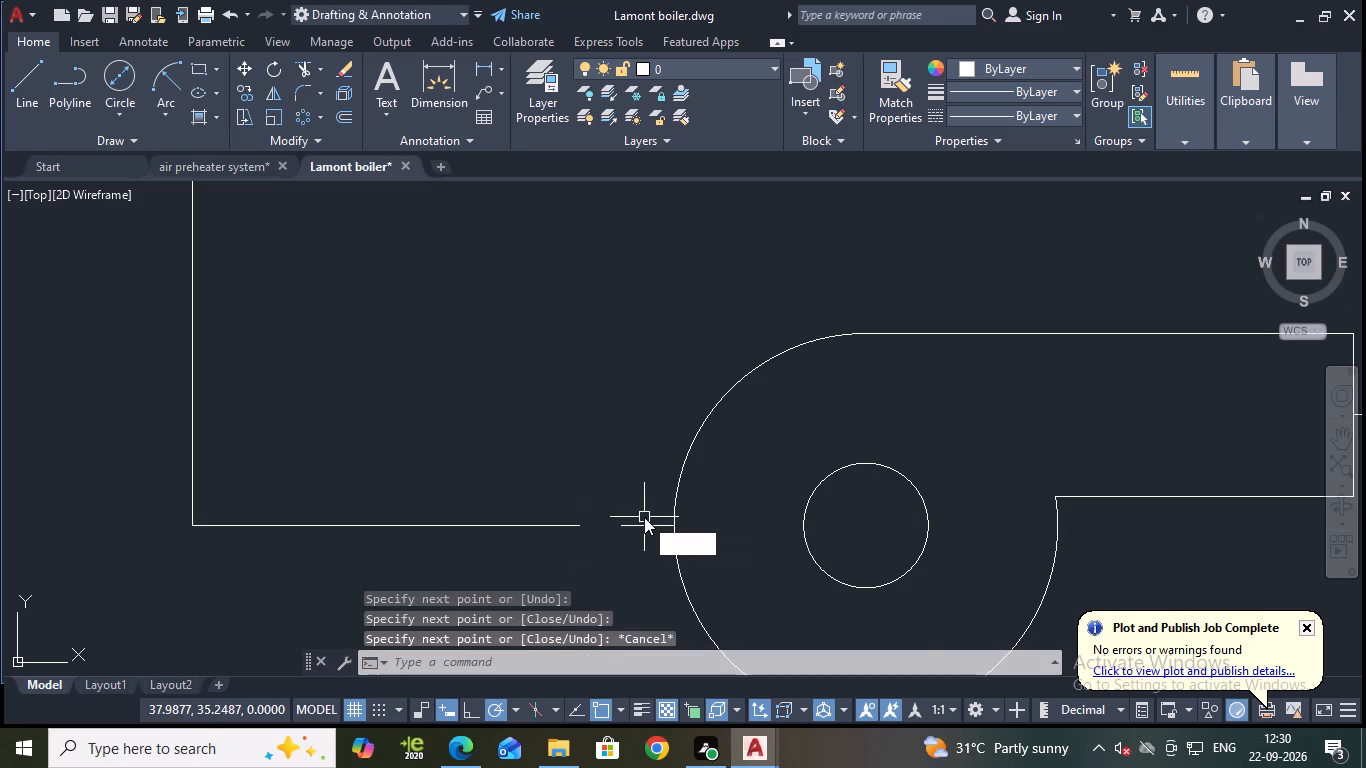
key("Escape")
left_click(652, 523)
key("e")
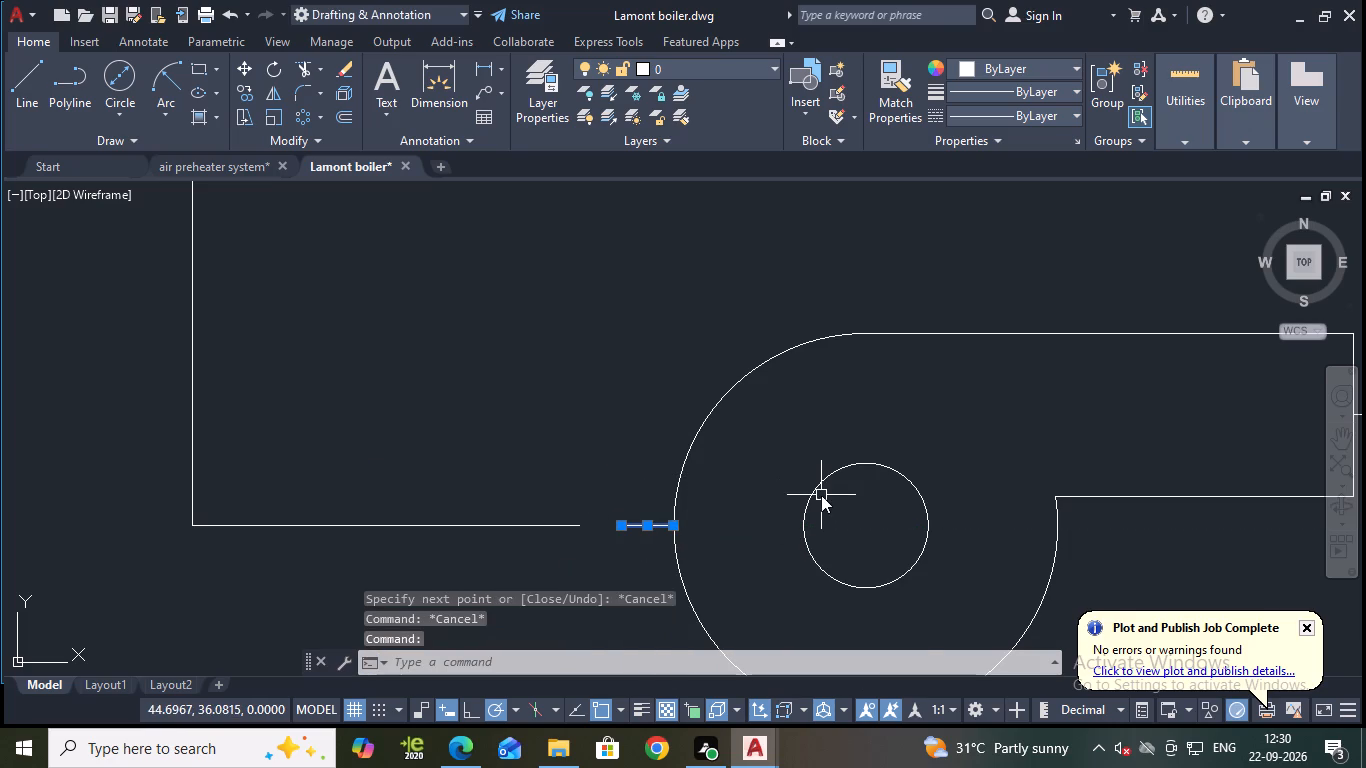
key("Return")
Extend the new horizontal pipe line to the lower pump's outline and save the drawing.
type("EX")
key("Return")
left_click(531, 528)
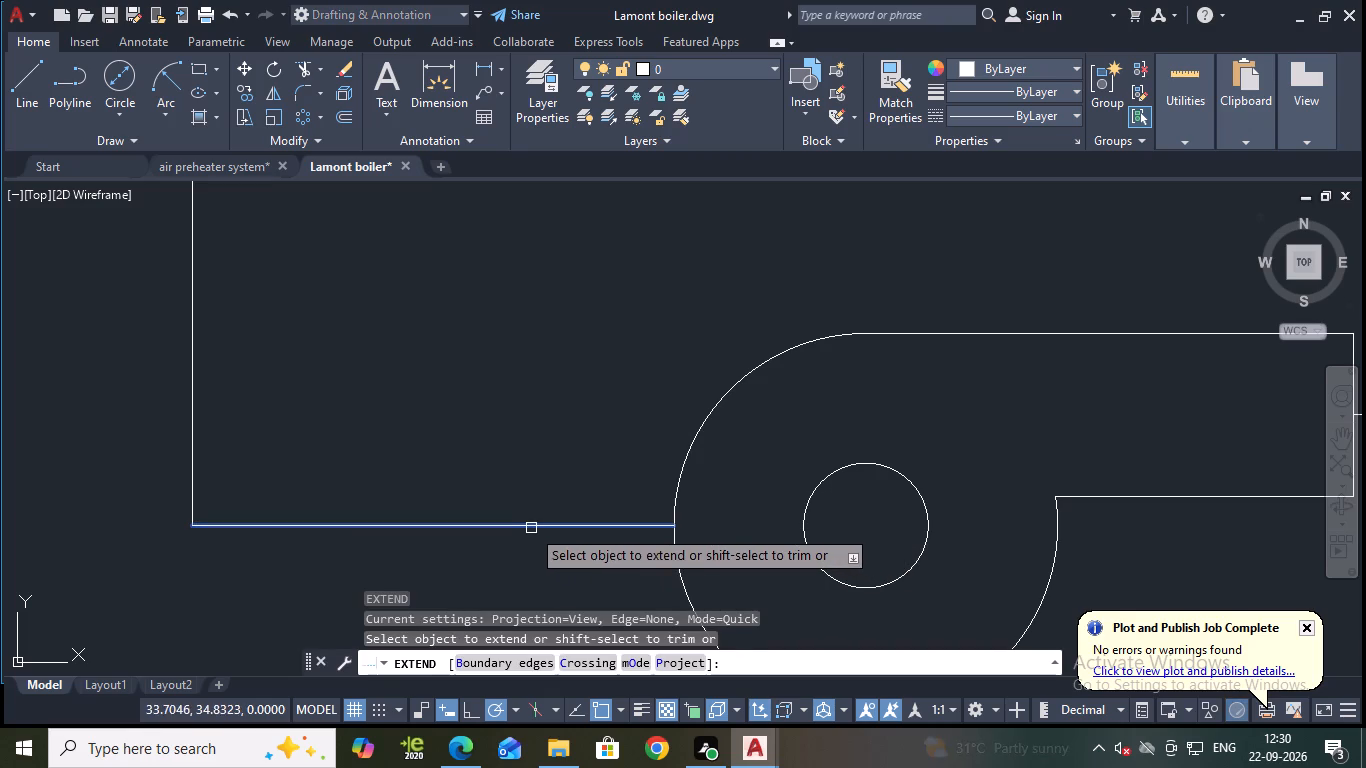
key("Escape")
key("ctrl+s")
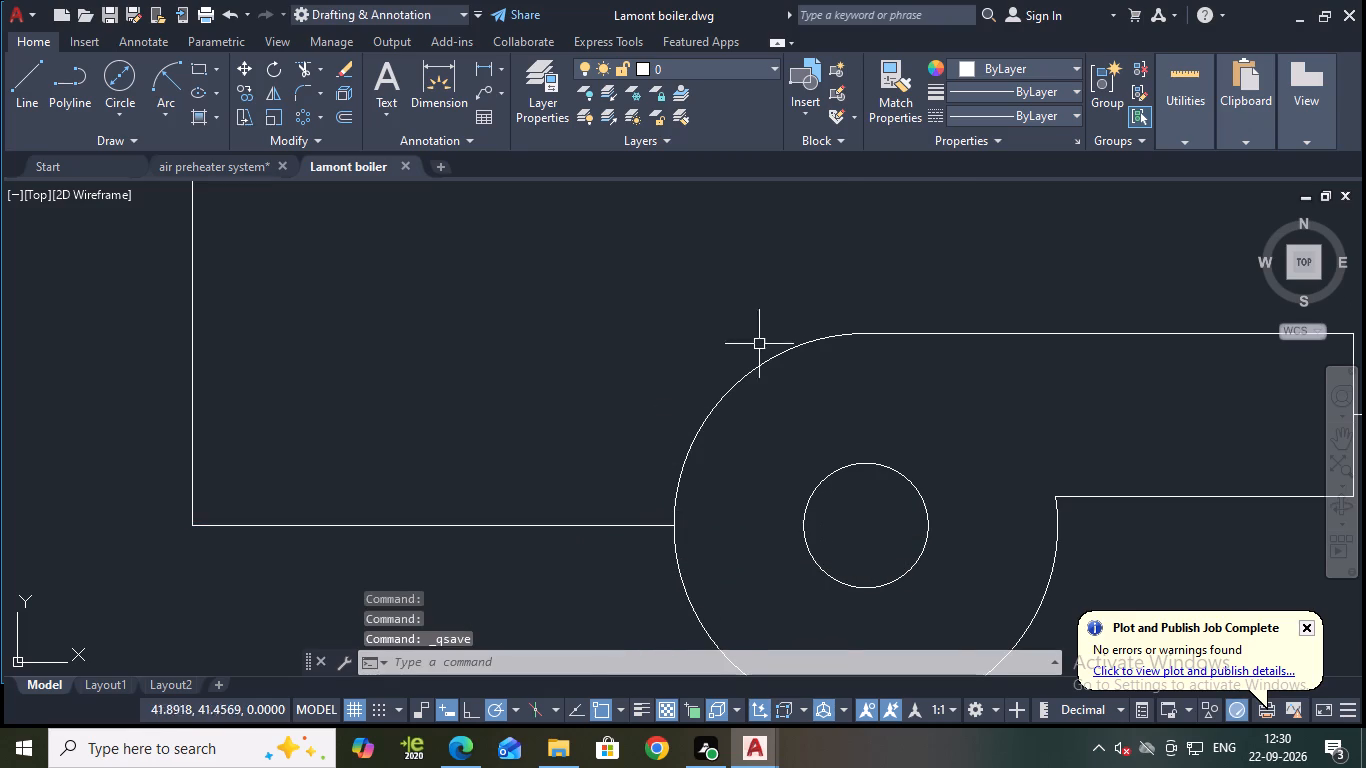
Draw the lower pump's pedestal from its bottom point: 10 units left, 20 right, with legs about 8 and 7 units down into the base slab.
scroll(772, 338, "down", 2)
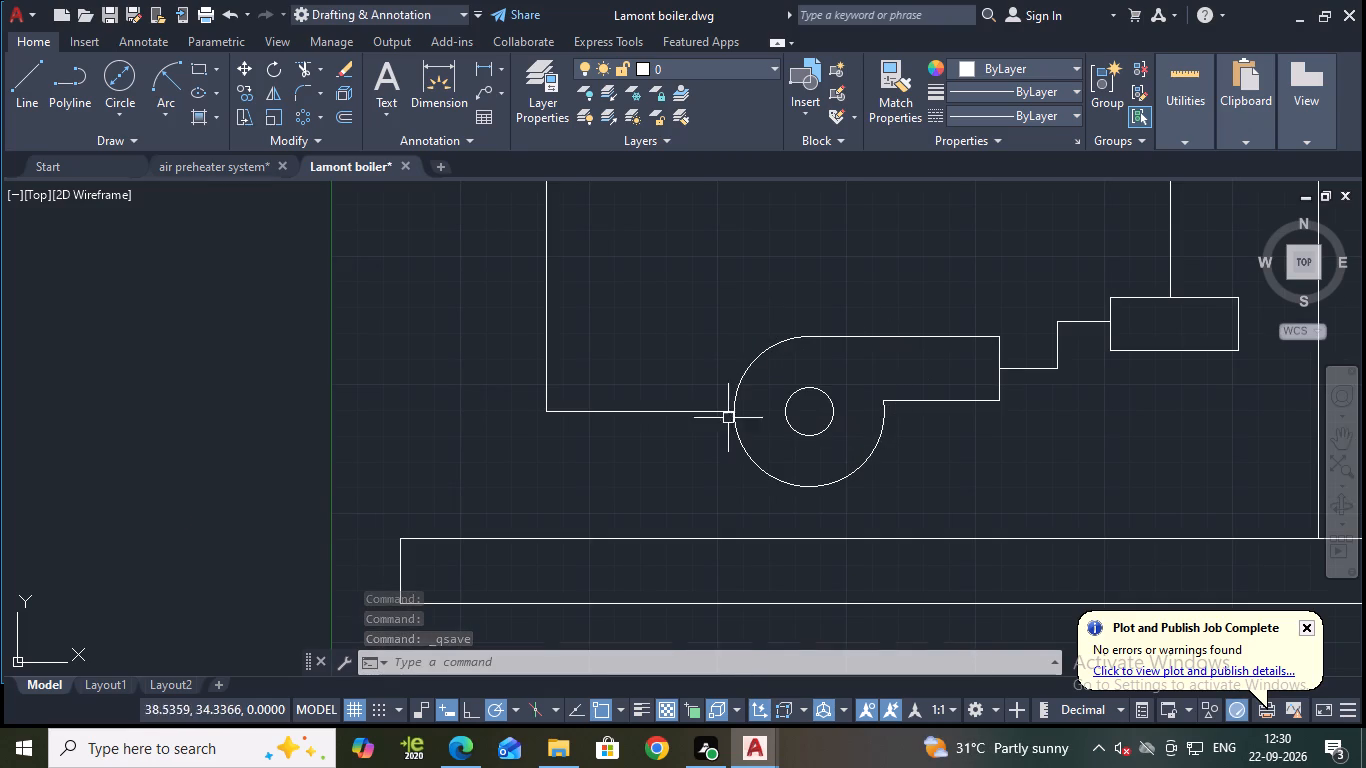
left_click(16, 84)
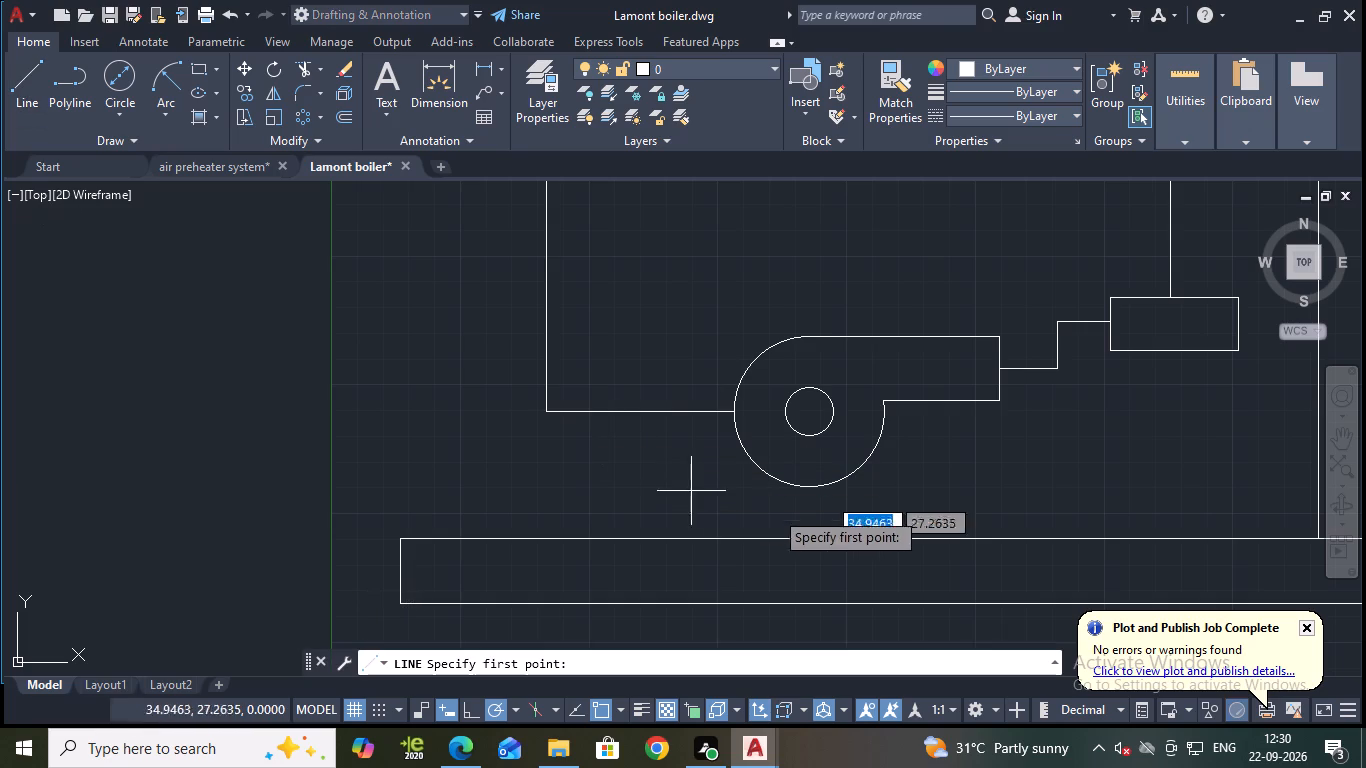
left_click(809, 488)
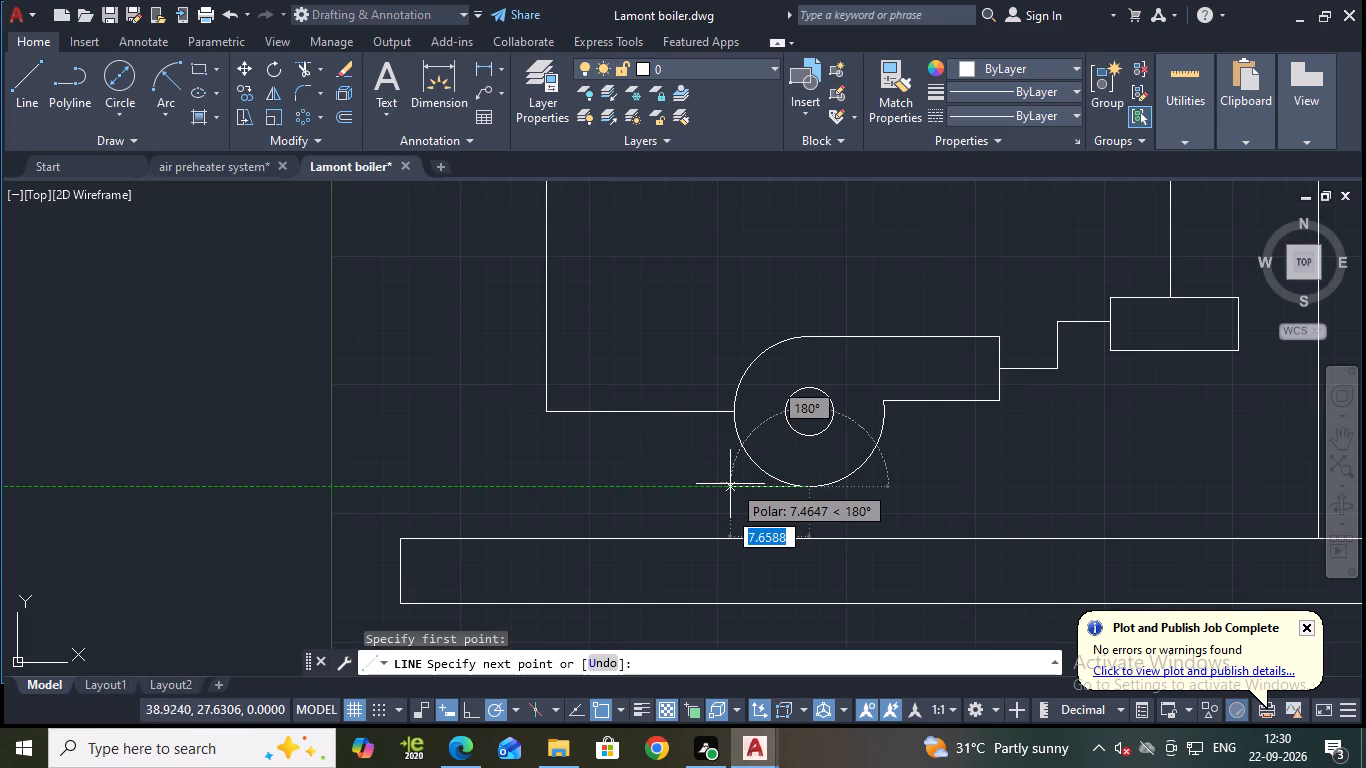
type("10")
key("Return")
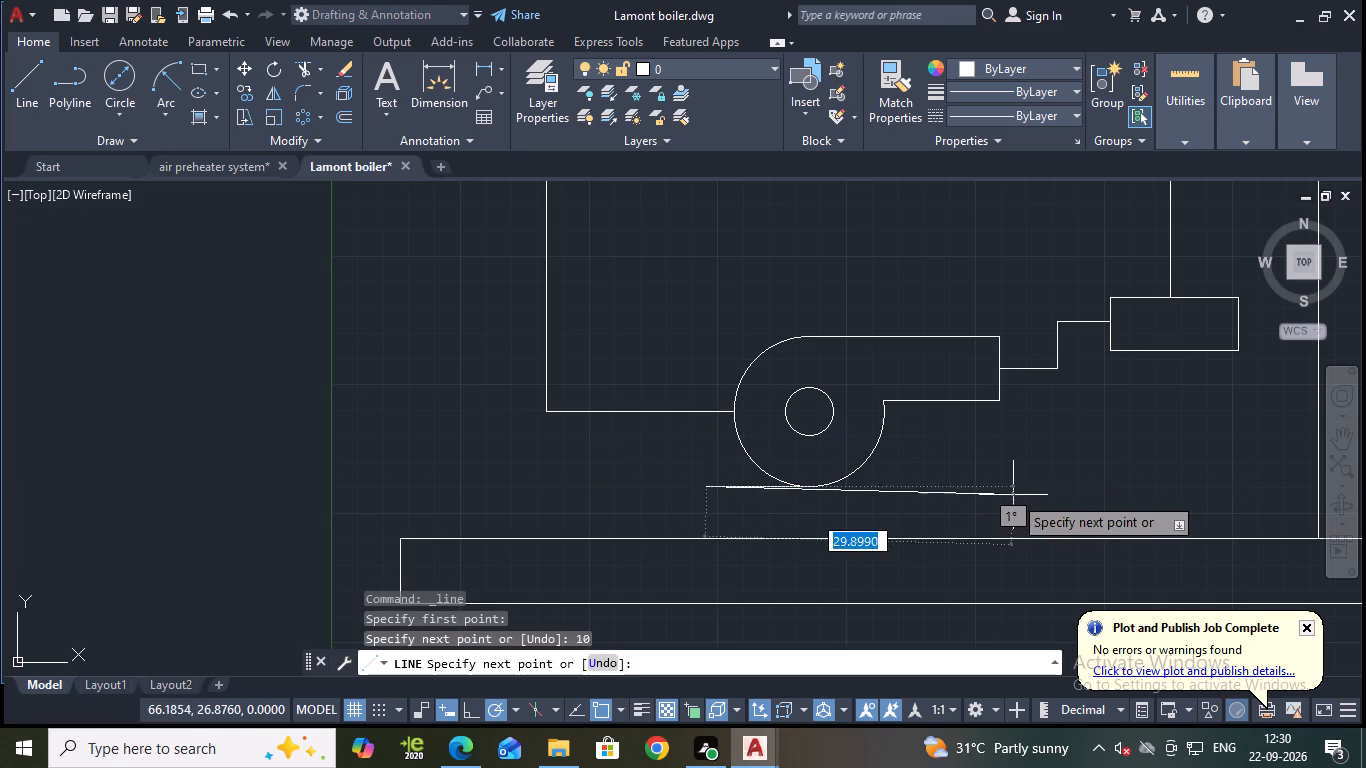
type("20")
key("Return")
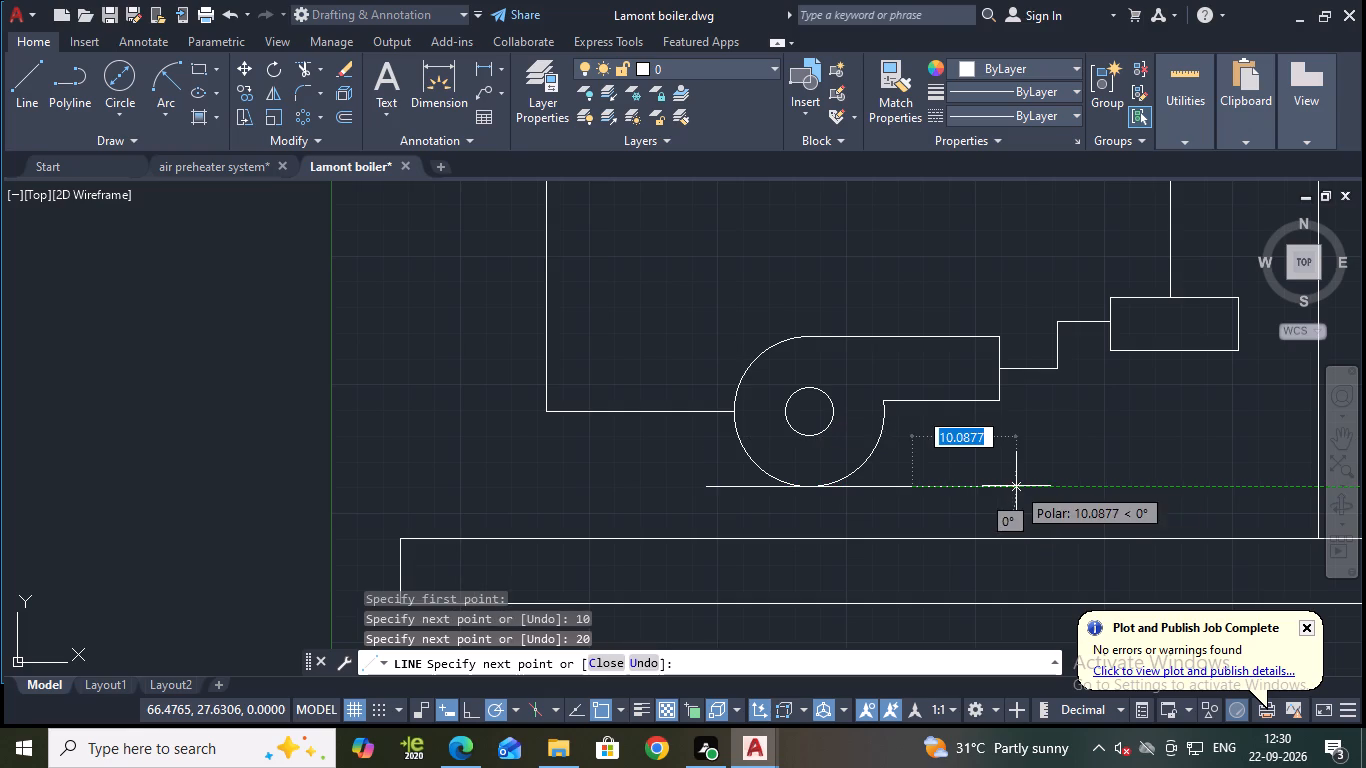
left_click(915, 568)
key("Escape")
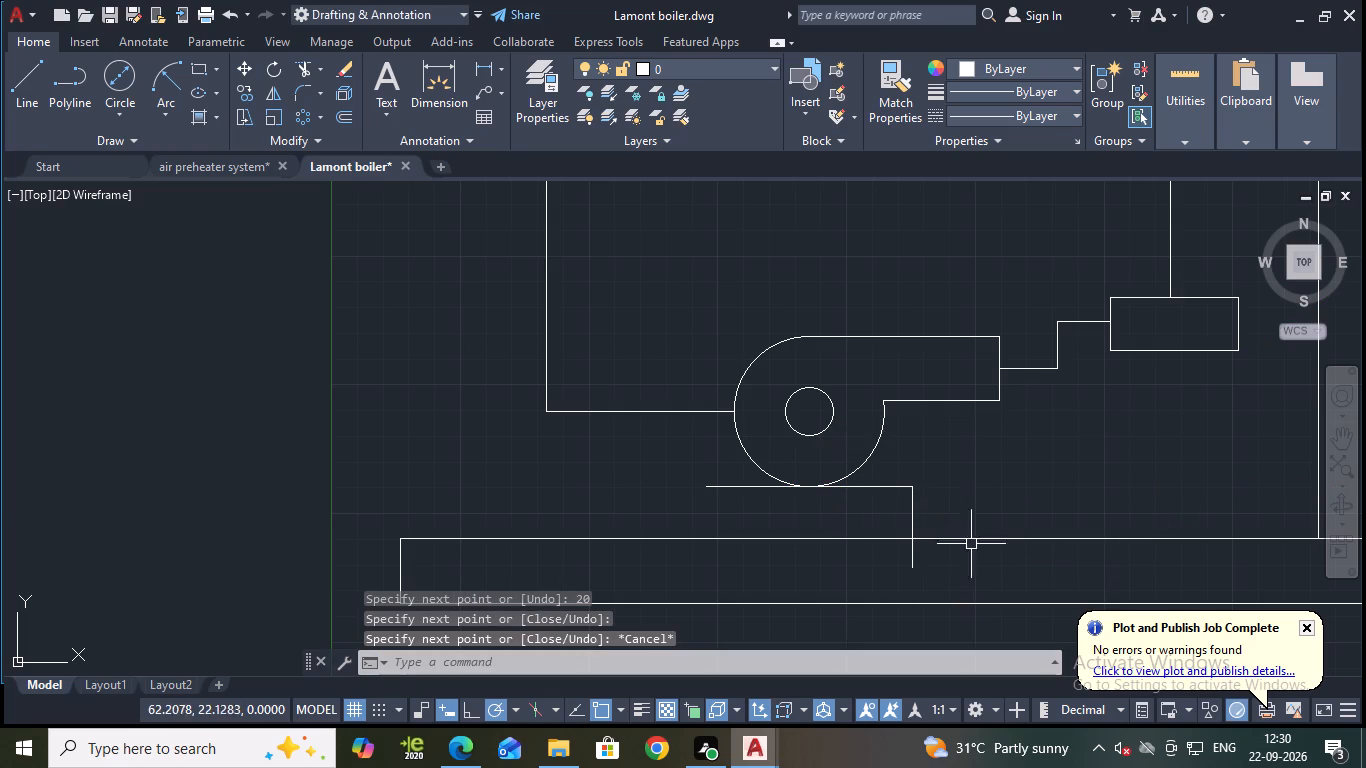
key("space")
left_click(705, 486)
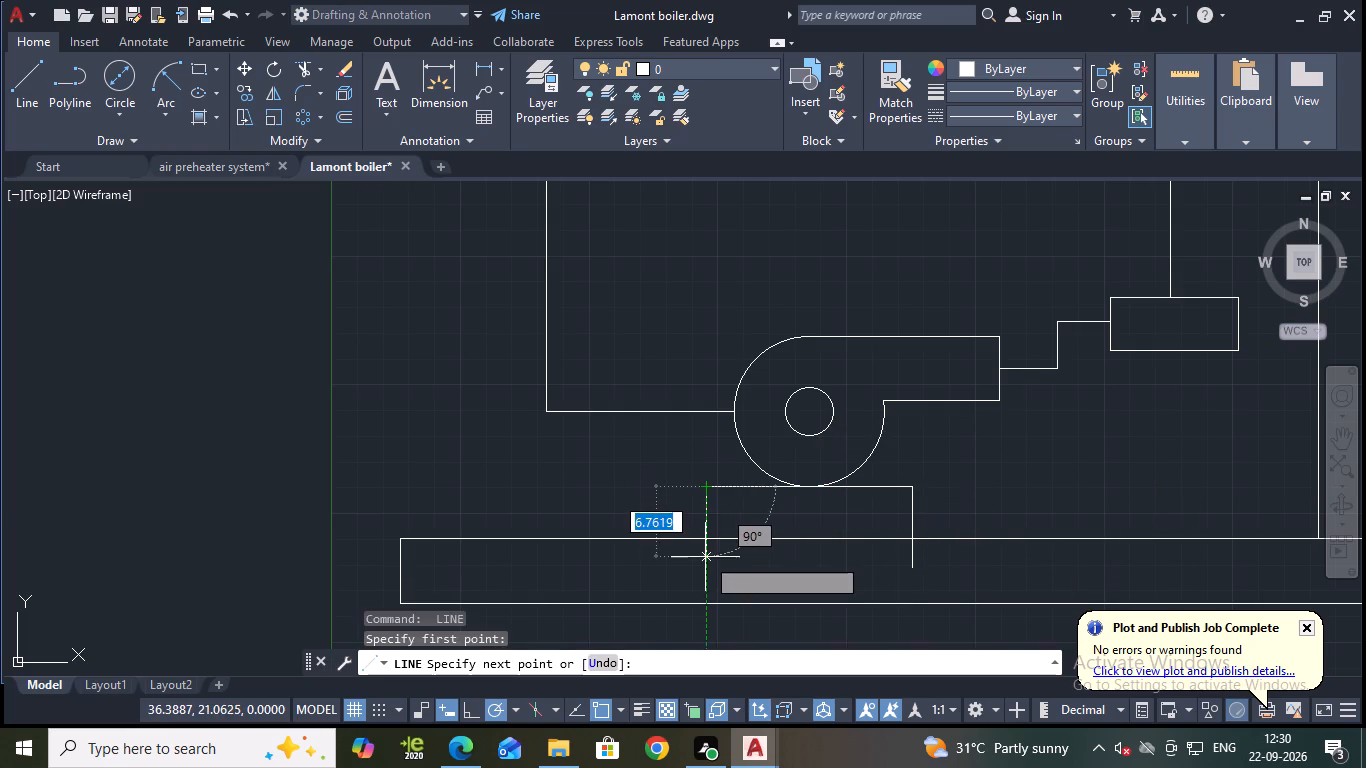
left_click(705, 557)
key("Escape")
Trim both pedestal legs at the top edge of the base slab and save the drawing.
type("TR")
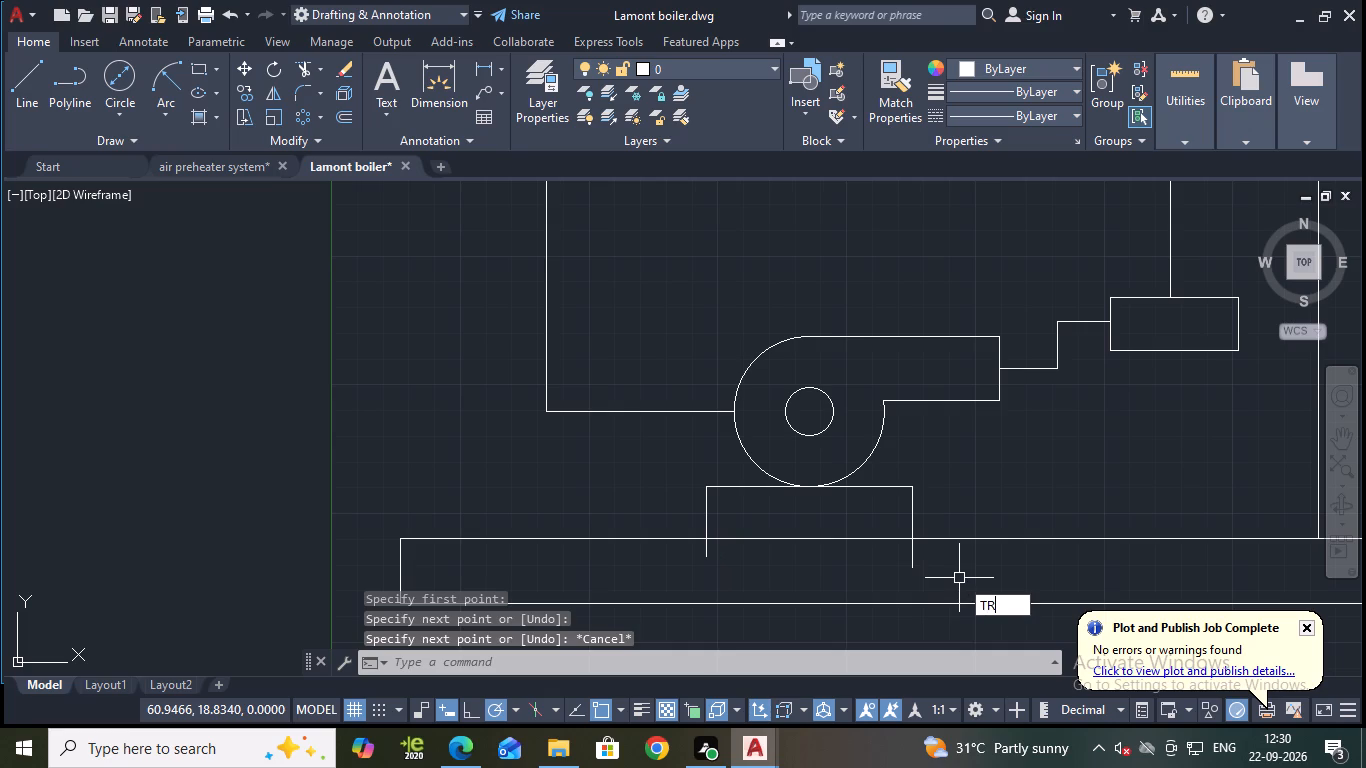
key("Return")
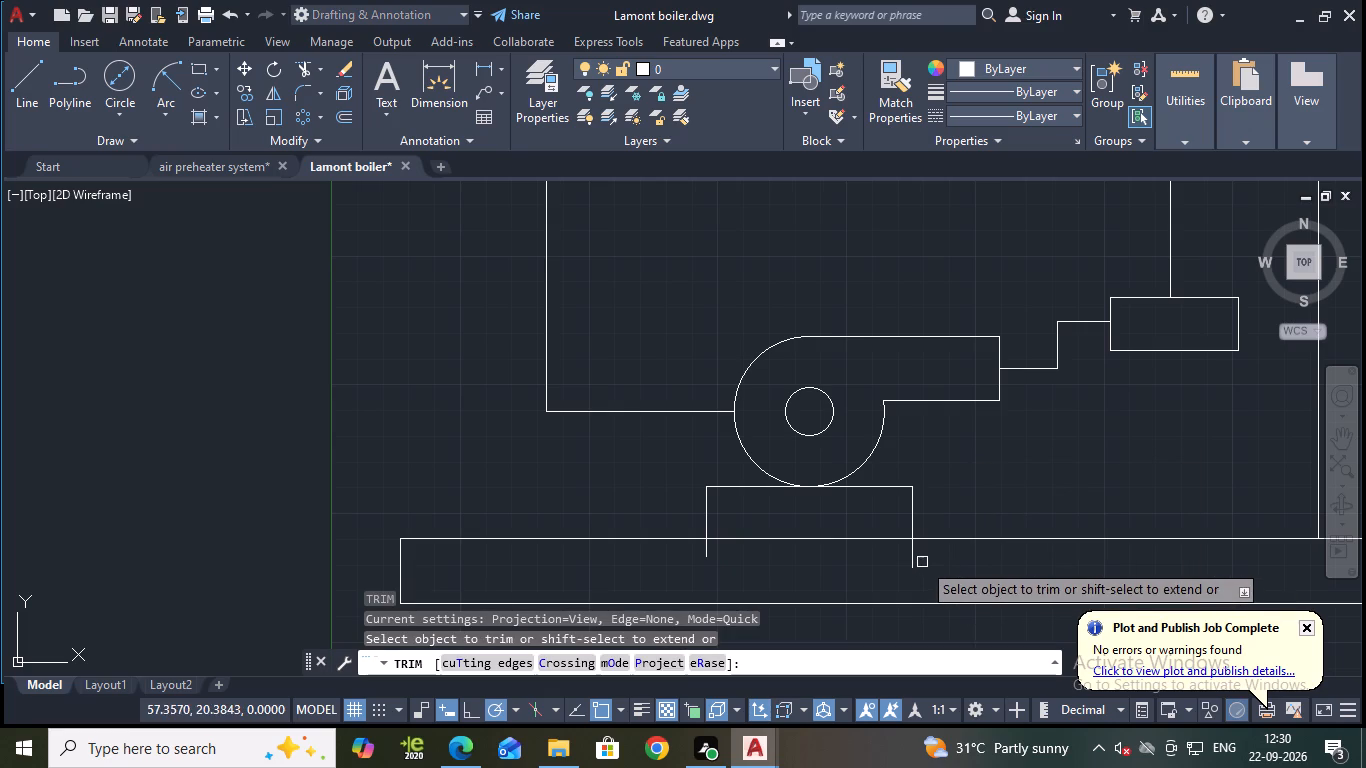
left_click(916, 561)
left_click(706, 553)
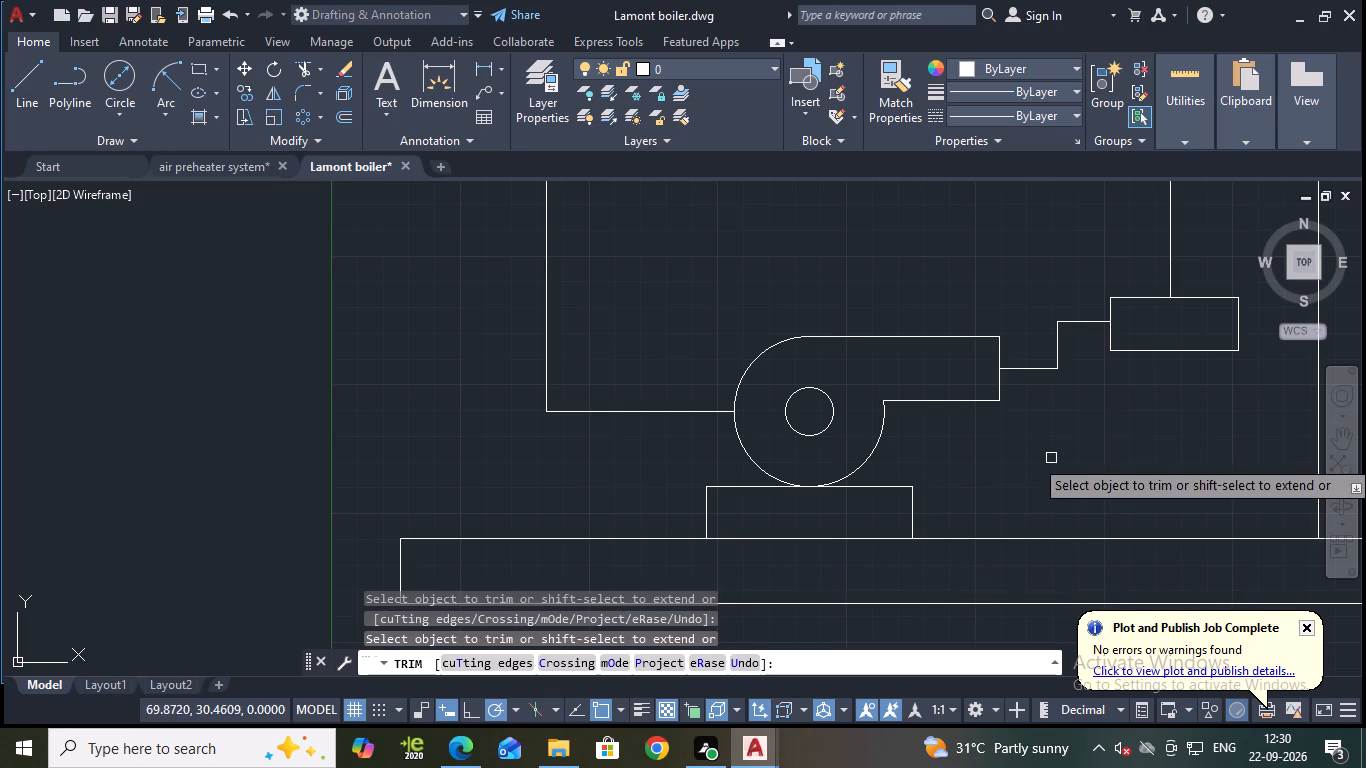
scroll(1051, 458, "down", 1)
key("Escape")
key("ctrl+s")
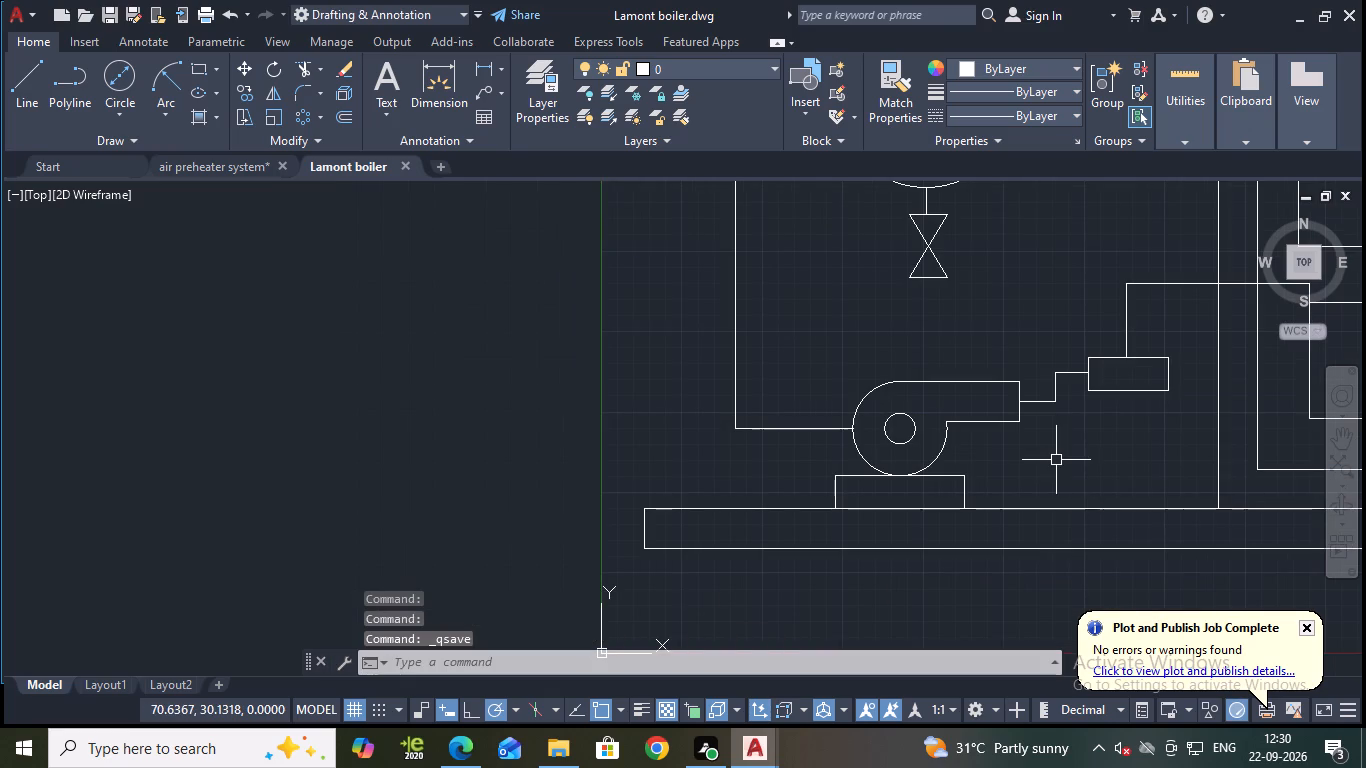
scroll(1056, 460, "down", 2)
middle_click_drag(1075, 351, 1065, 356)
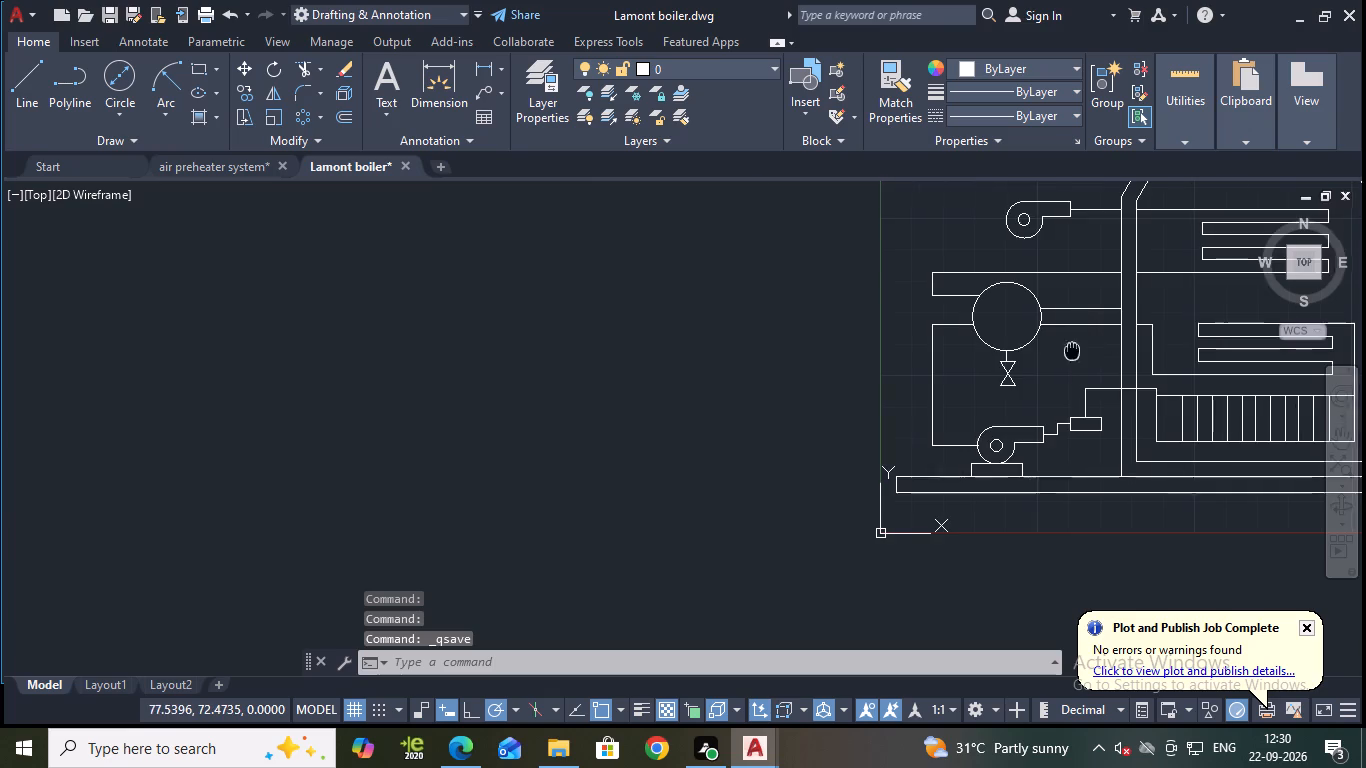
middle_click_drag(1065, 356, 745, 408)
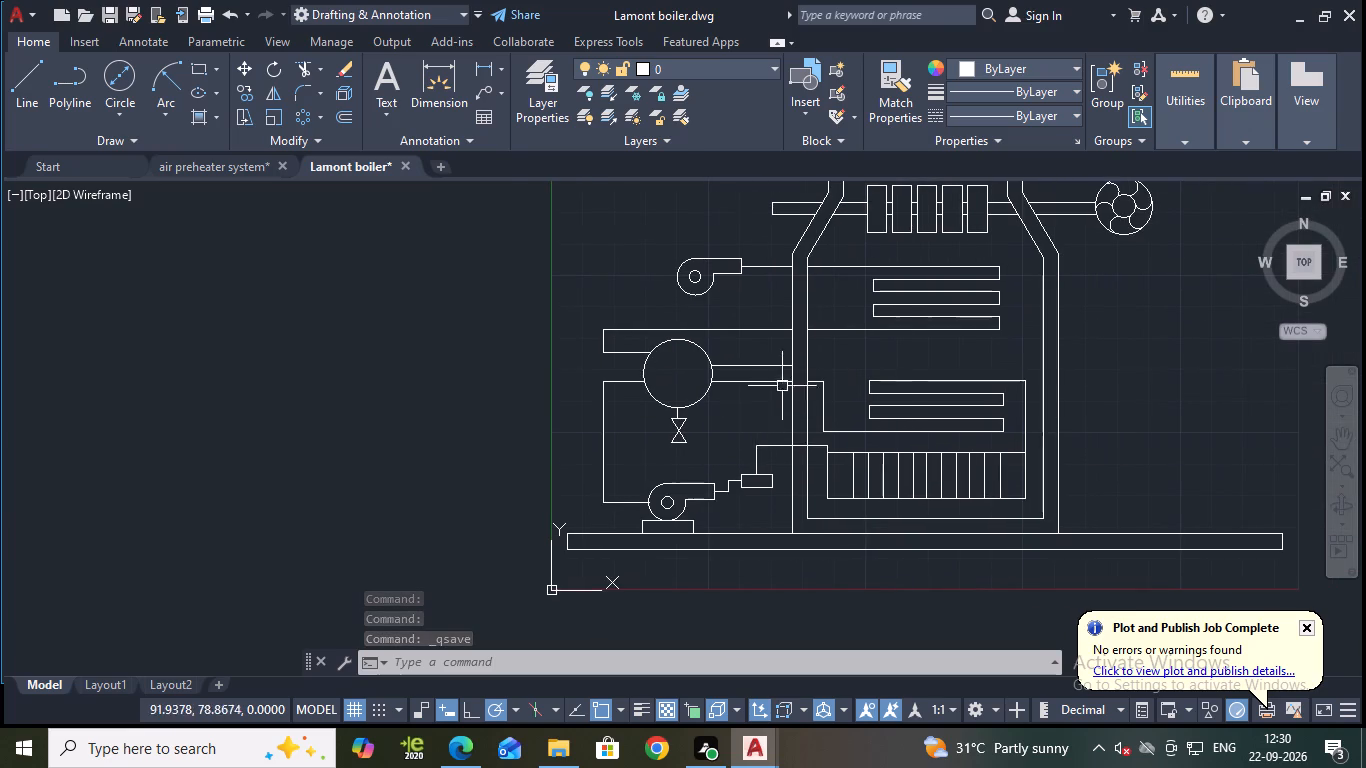
Draw a pipe line from the drum's upper right side: about 124 units right, about 7 diagonally down-left, then about 36 right through the wall.
scroll(785, 377, "up", 1)
left_click(19, 70)
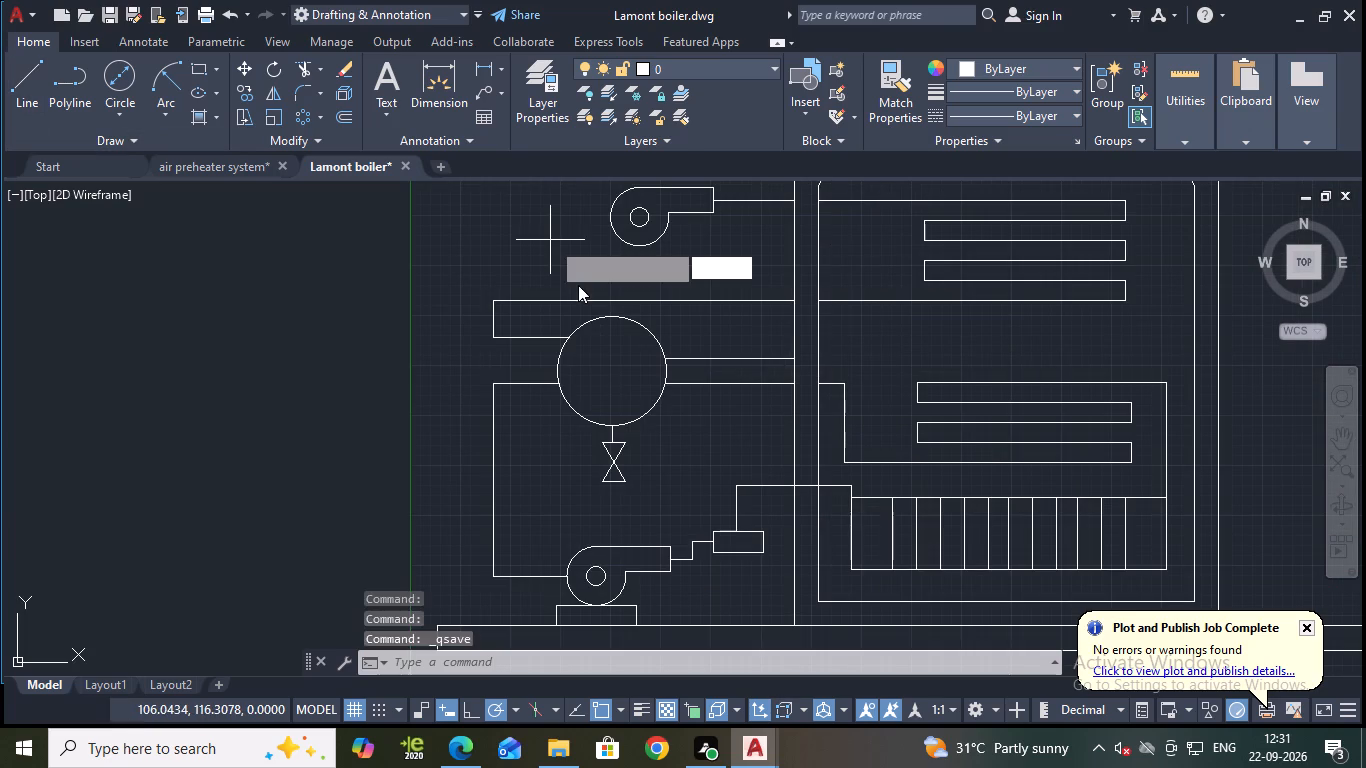
left_click(652, 339)
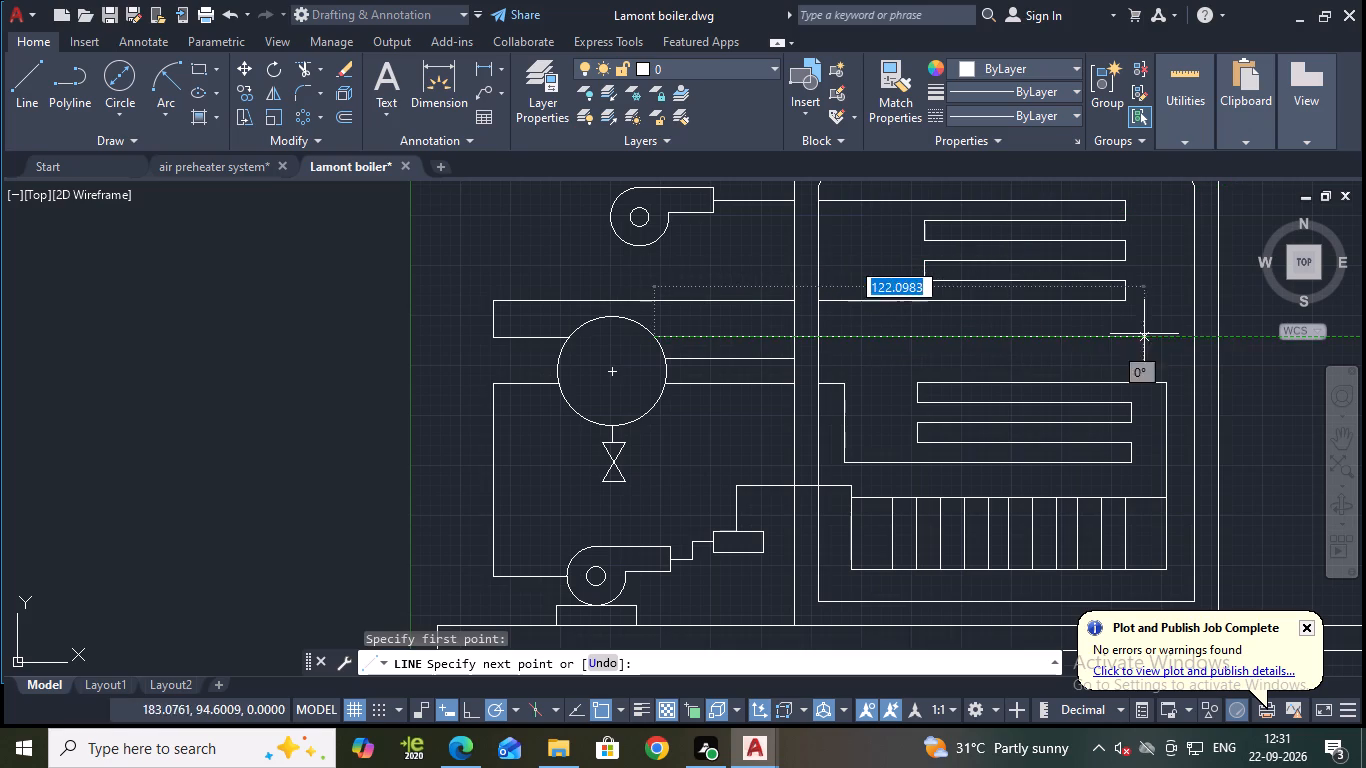
scroll(1134, 336, "up", 3)
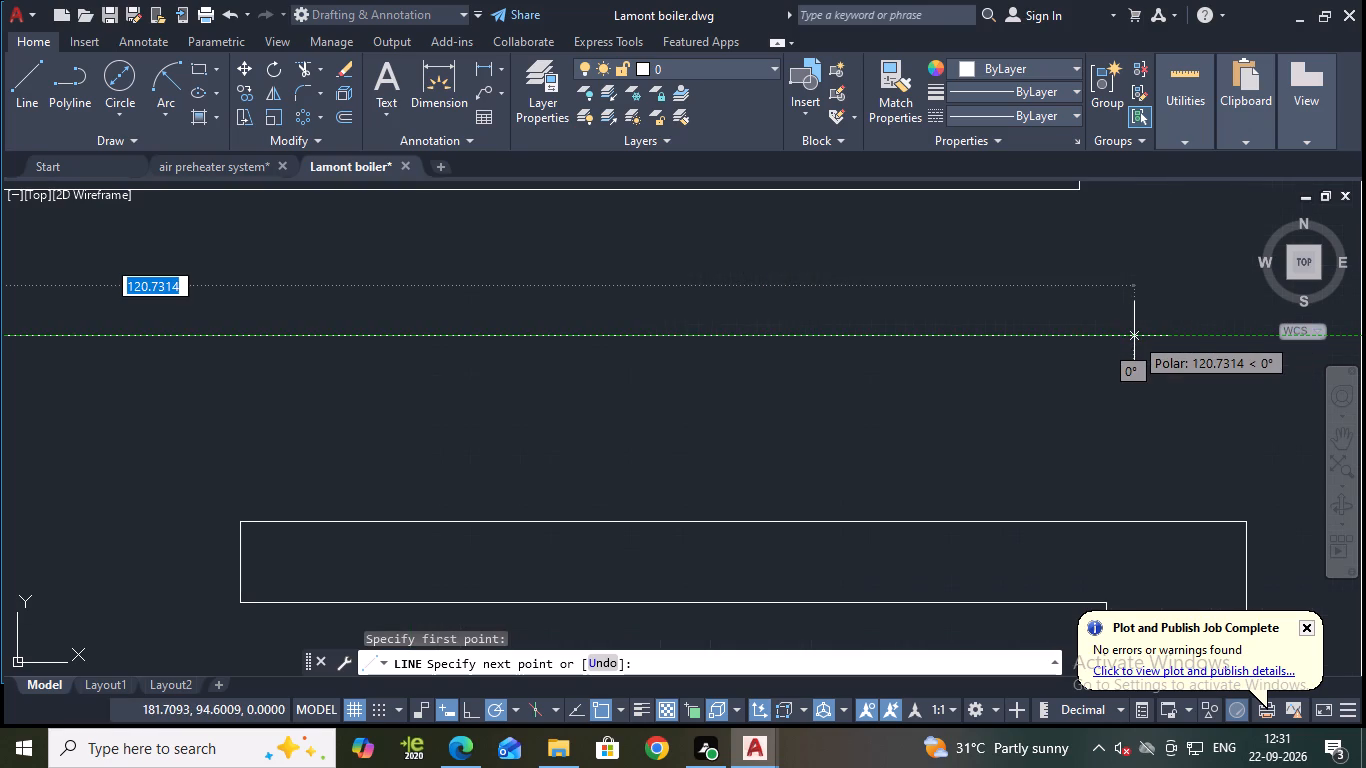
left_click(1191, 339)
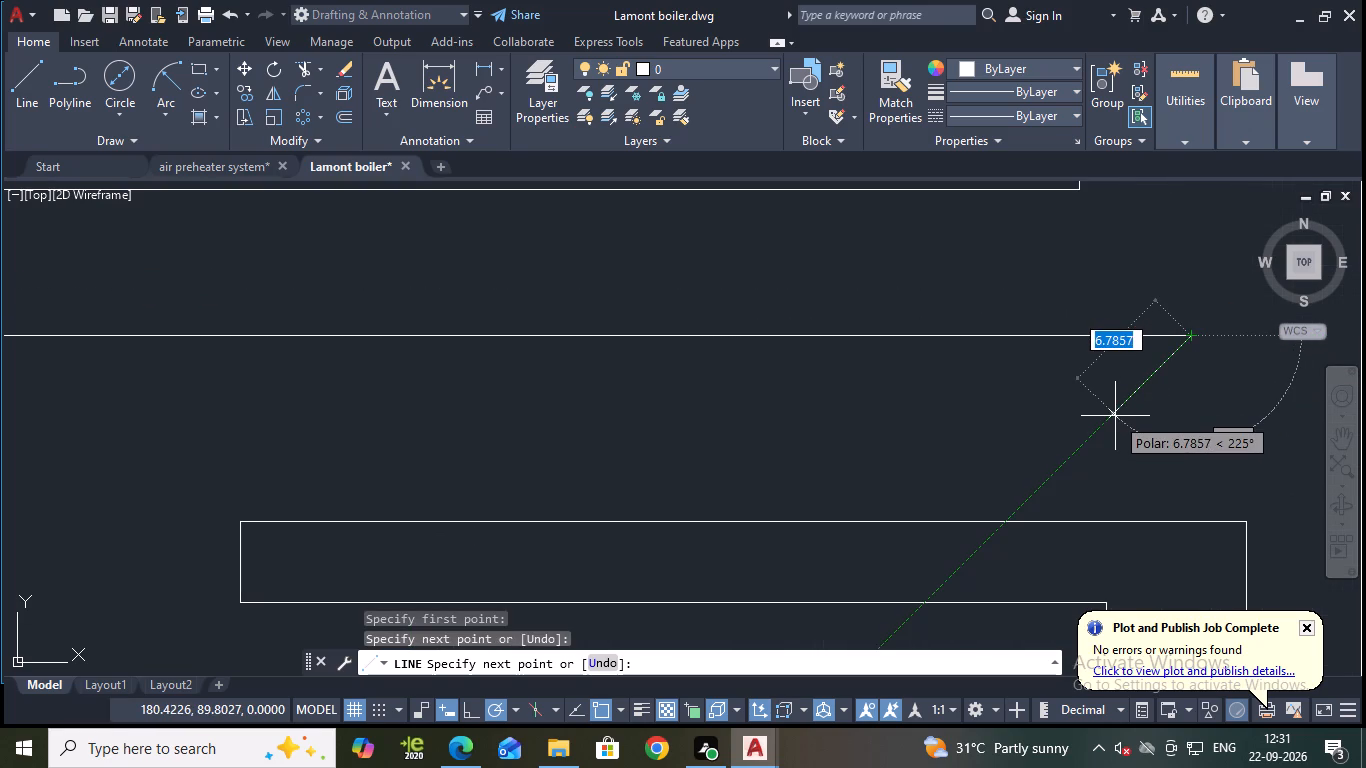
left_click(1109, 419)
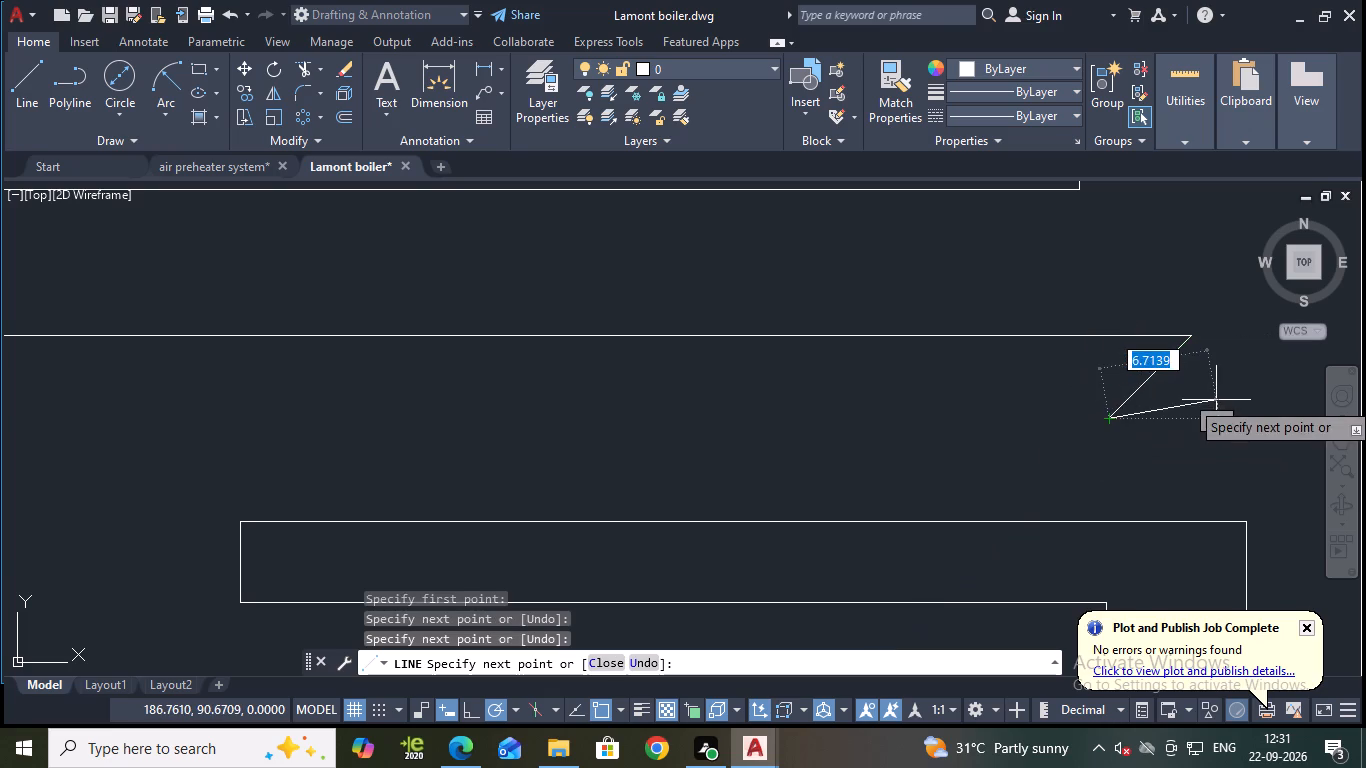
scroll(1216, 400, "down", 1)
middle_click_drag(1210, 415, 672, 384)
scroll(779, 383, "down", 2)
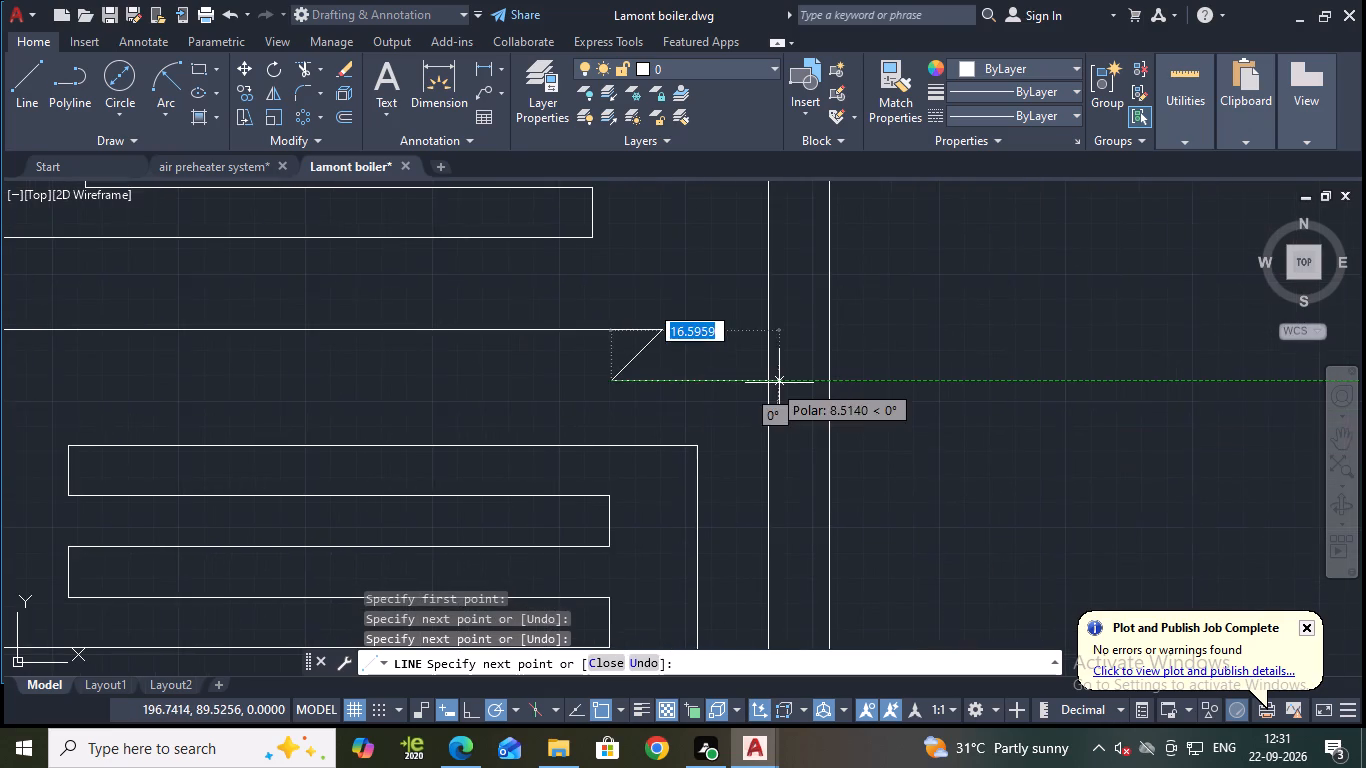
left_click(854, 387)
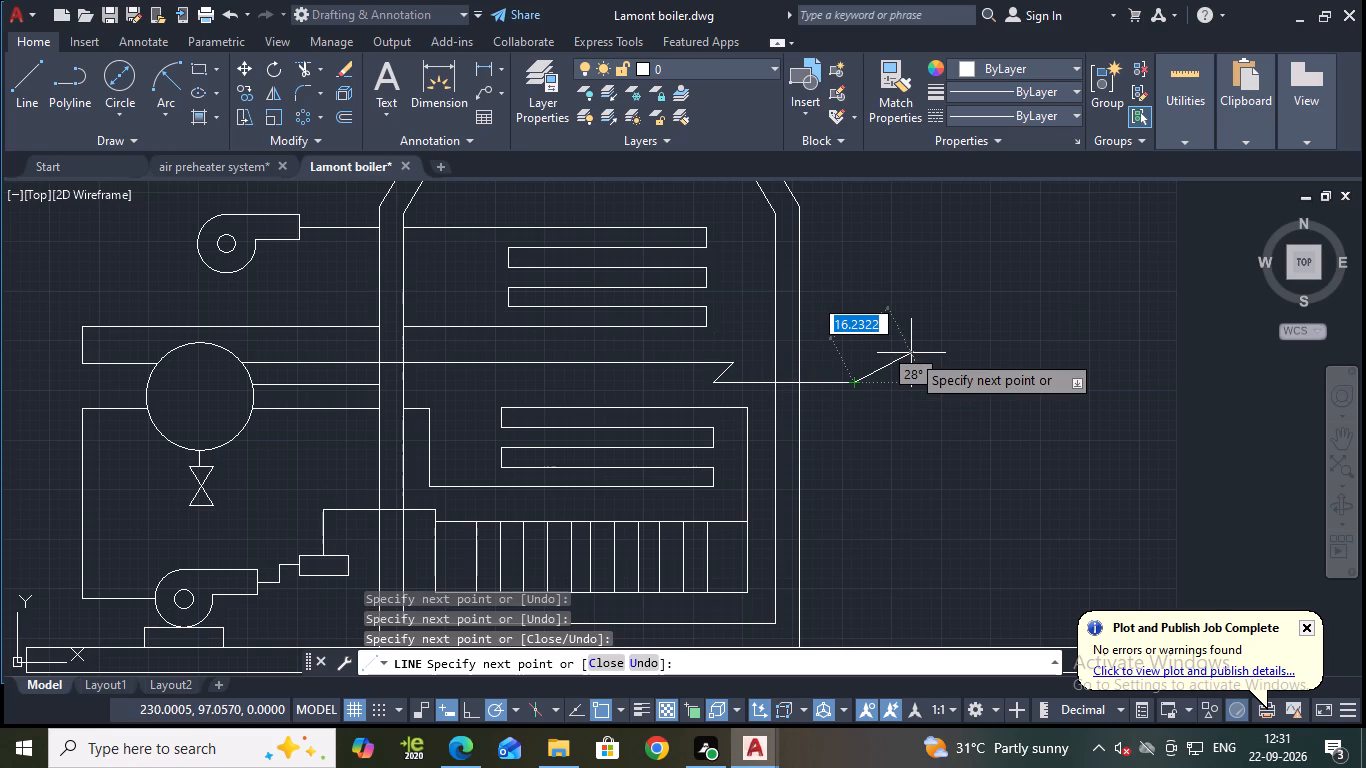
key("Escape")
Copy the valve below the drum from its centre point to just beyond the new pipe line's free end outside the boiler's right wall.
scroll(911, 353, "down", 2)
scroll(911, 353, "up", 1)
middle_click_drag(926, 358, 1018, 321)
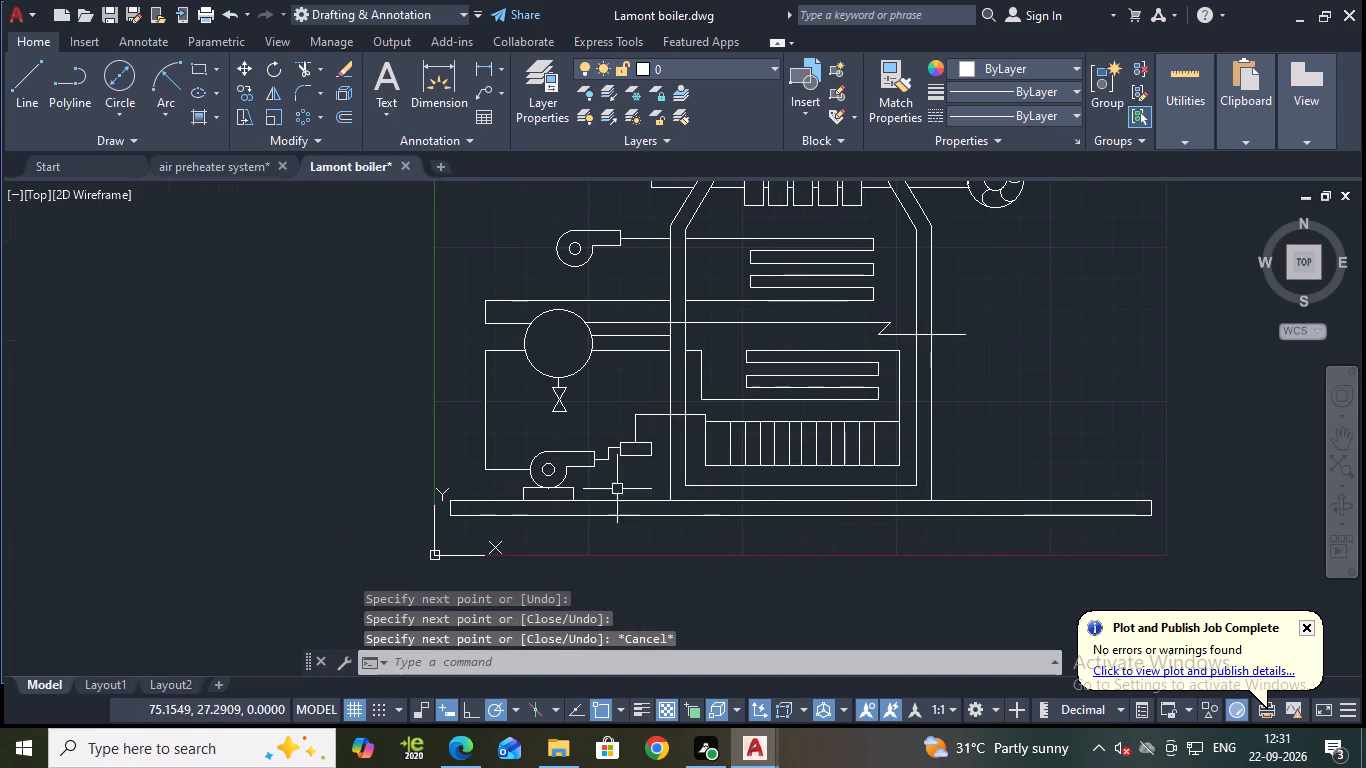
left_click(559, 402)
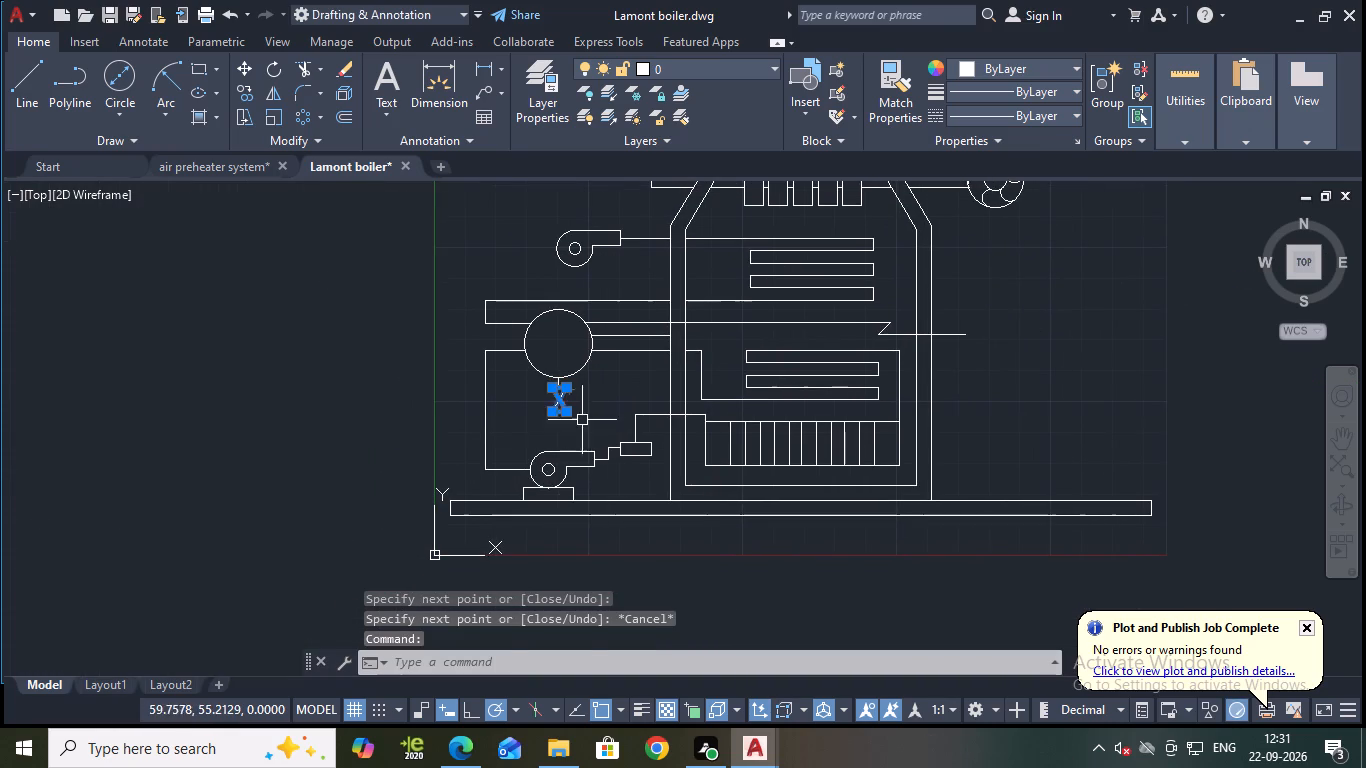
scroll(583, 420, "up", 3)
type("CO")
key("Return")
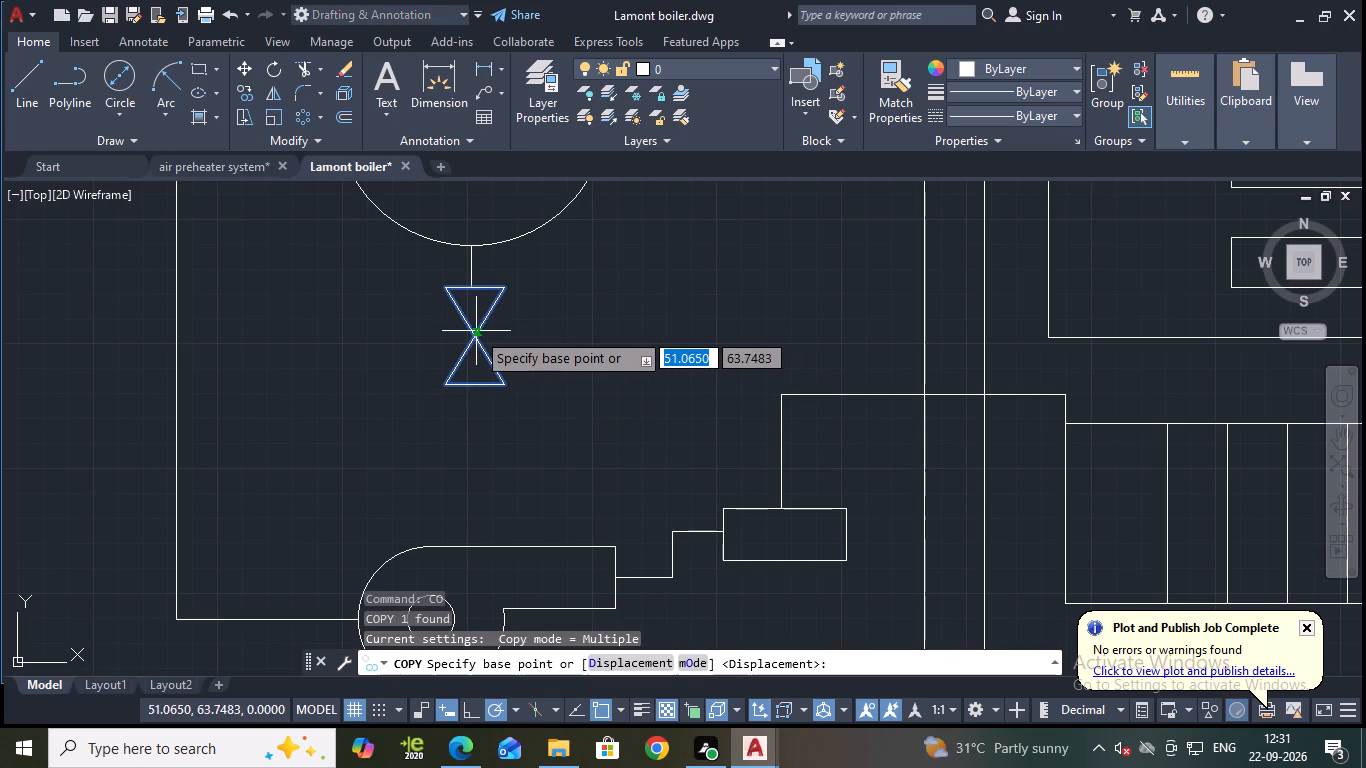
left_click(475, 337)
scroll(623, 352, "down", 2)
middle_click_drag(651, 350, 485, 458)
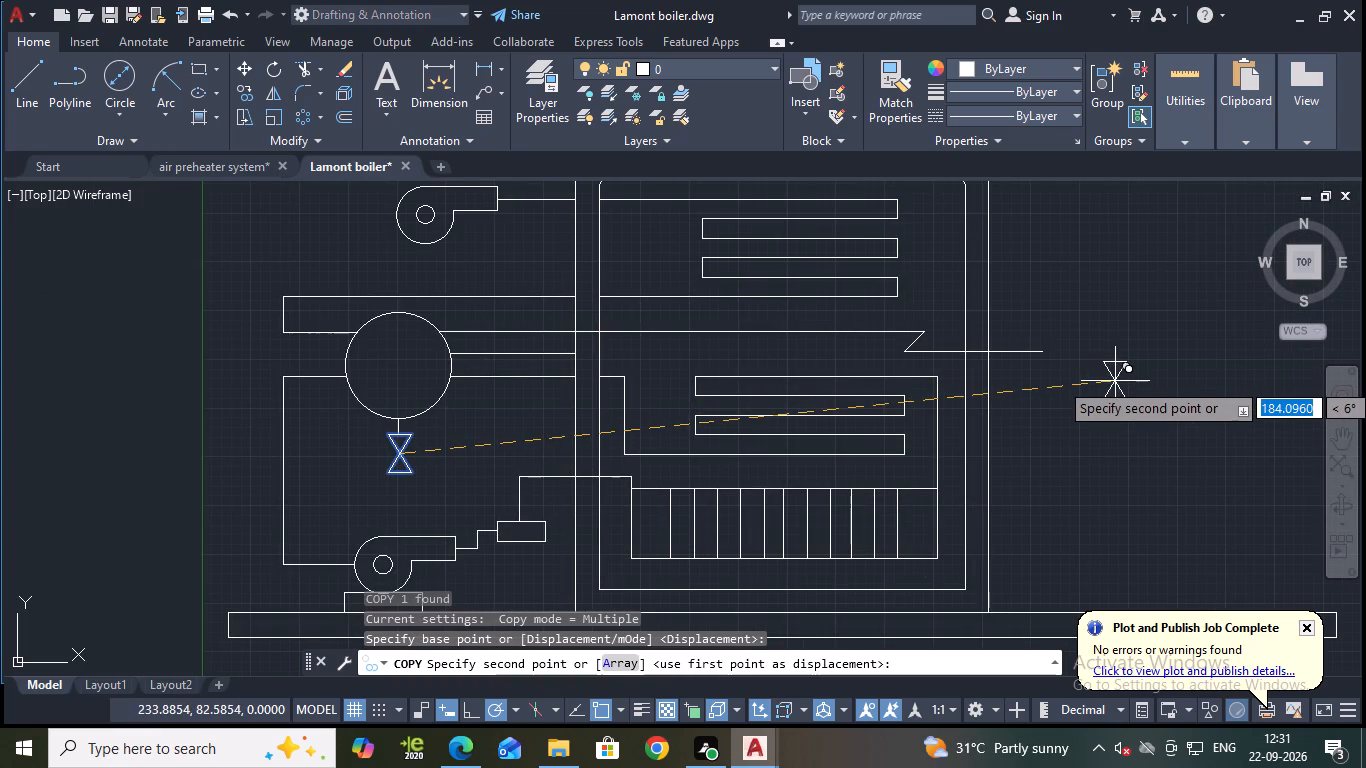
scroll(1115, 380, "up", 2)
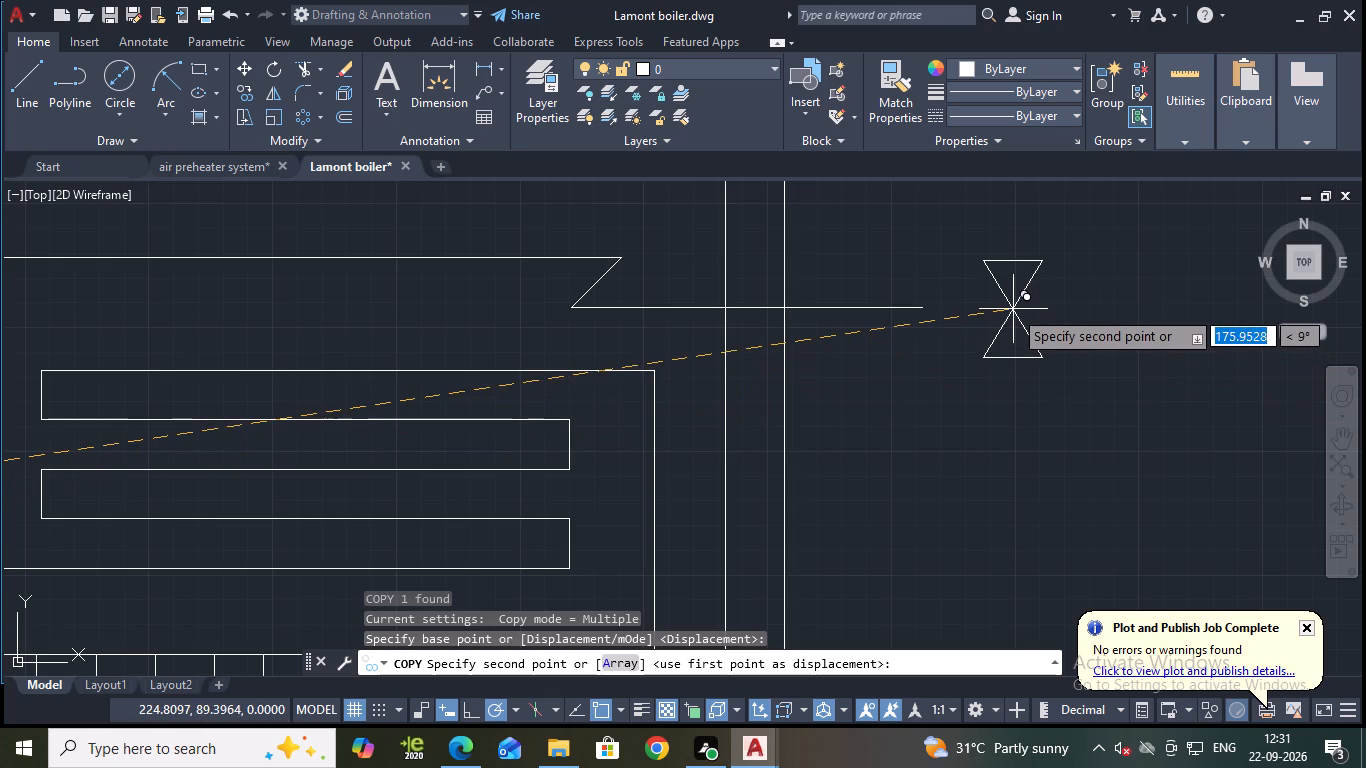
left_click(1013, 309)
key("Escape")
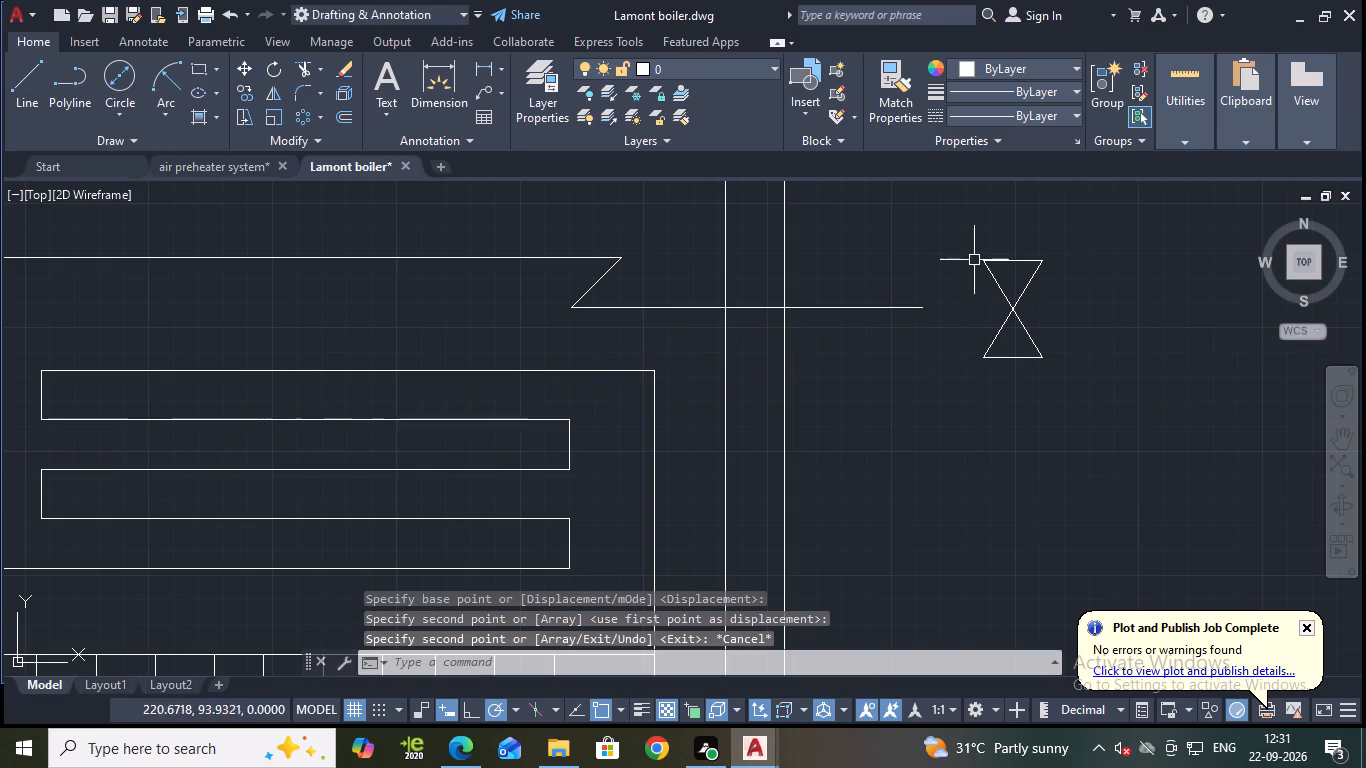
Rotate the copied valve a quarter turn clockwise about its lower-right corner so that it lies horizontally.
left_click(953, 233)
left_click(1101, 442)
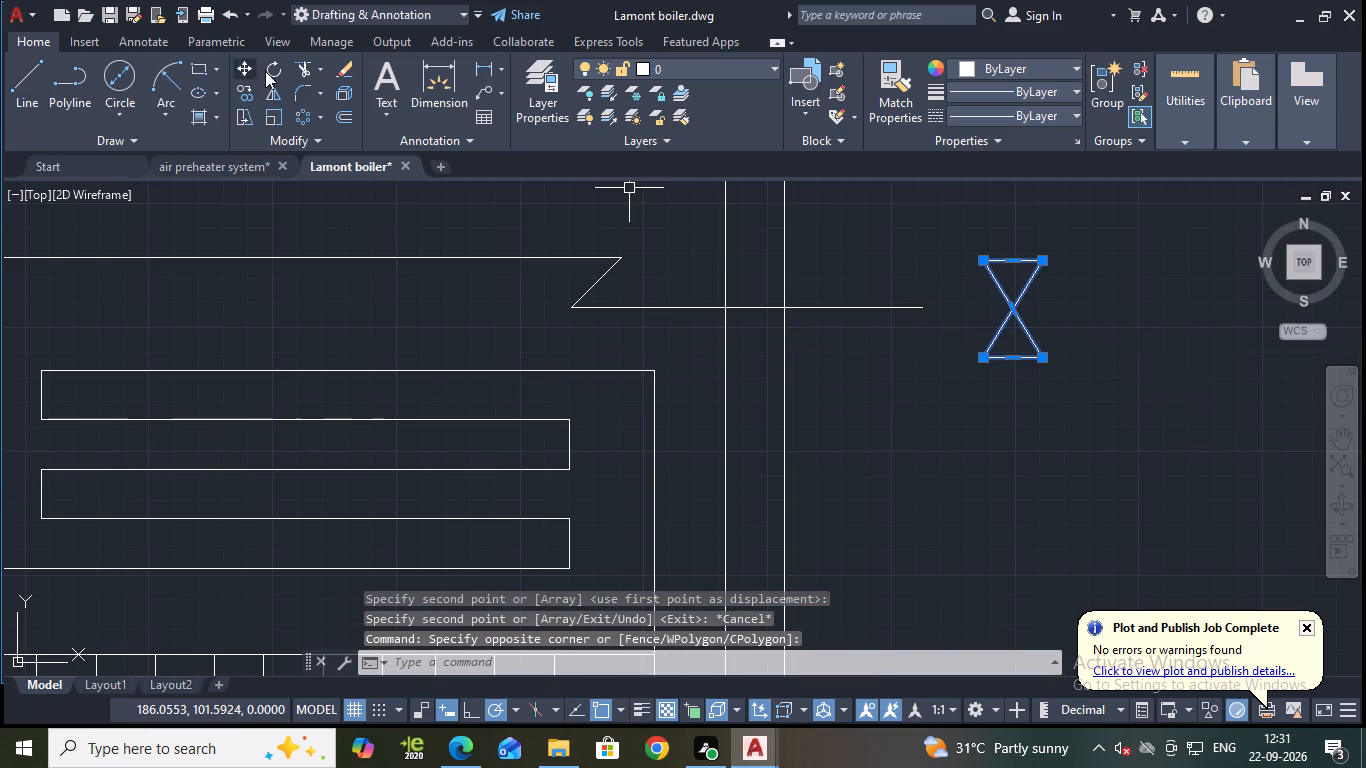
left_click(266, 68)
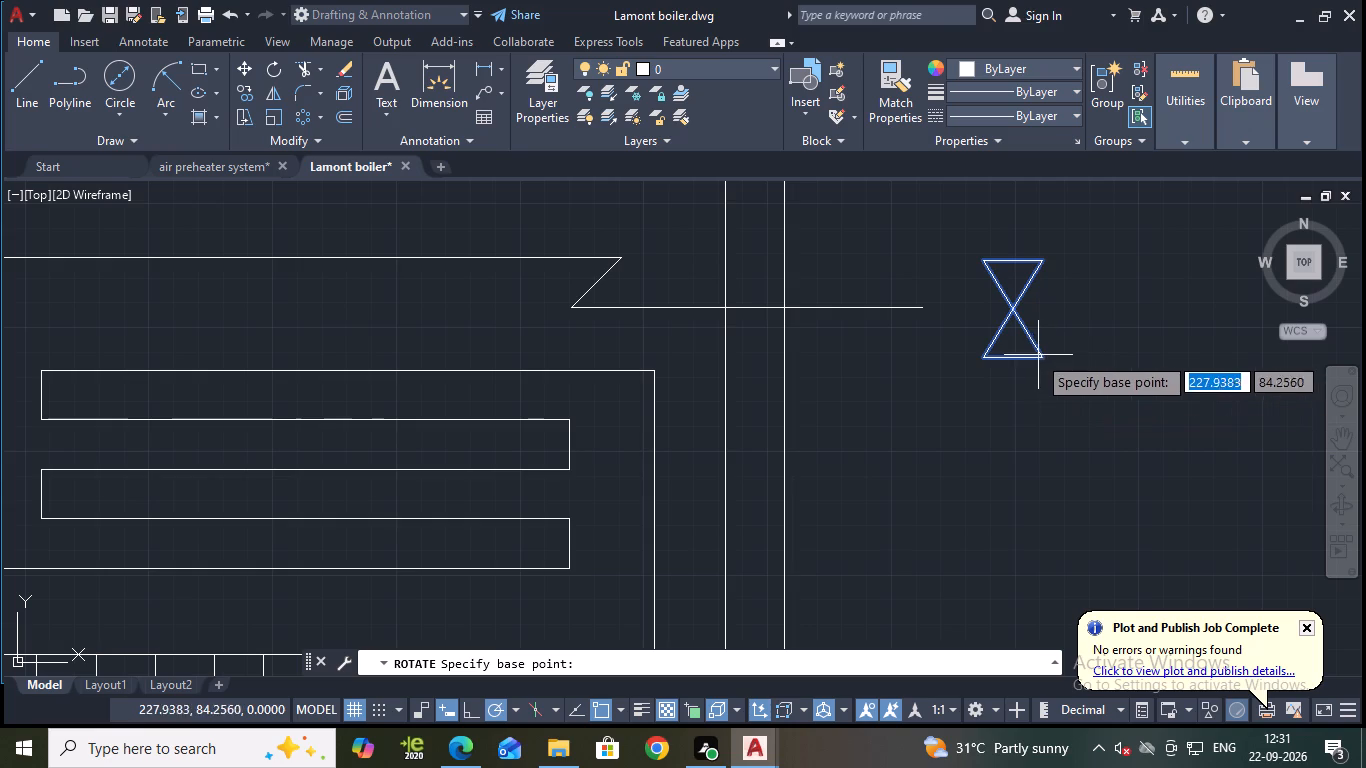
left_click(1042, 358)
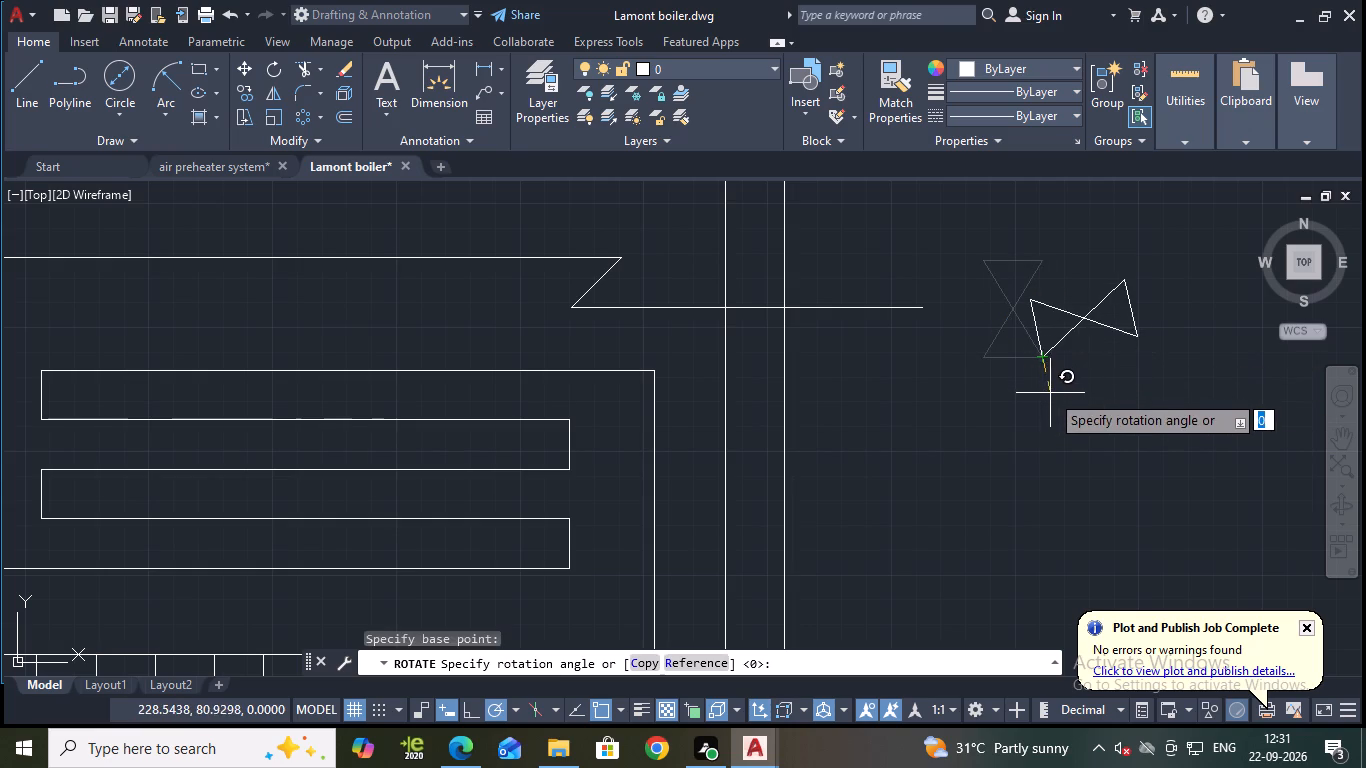
left_click(1043, 409)
key("Escape")
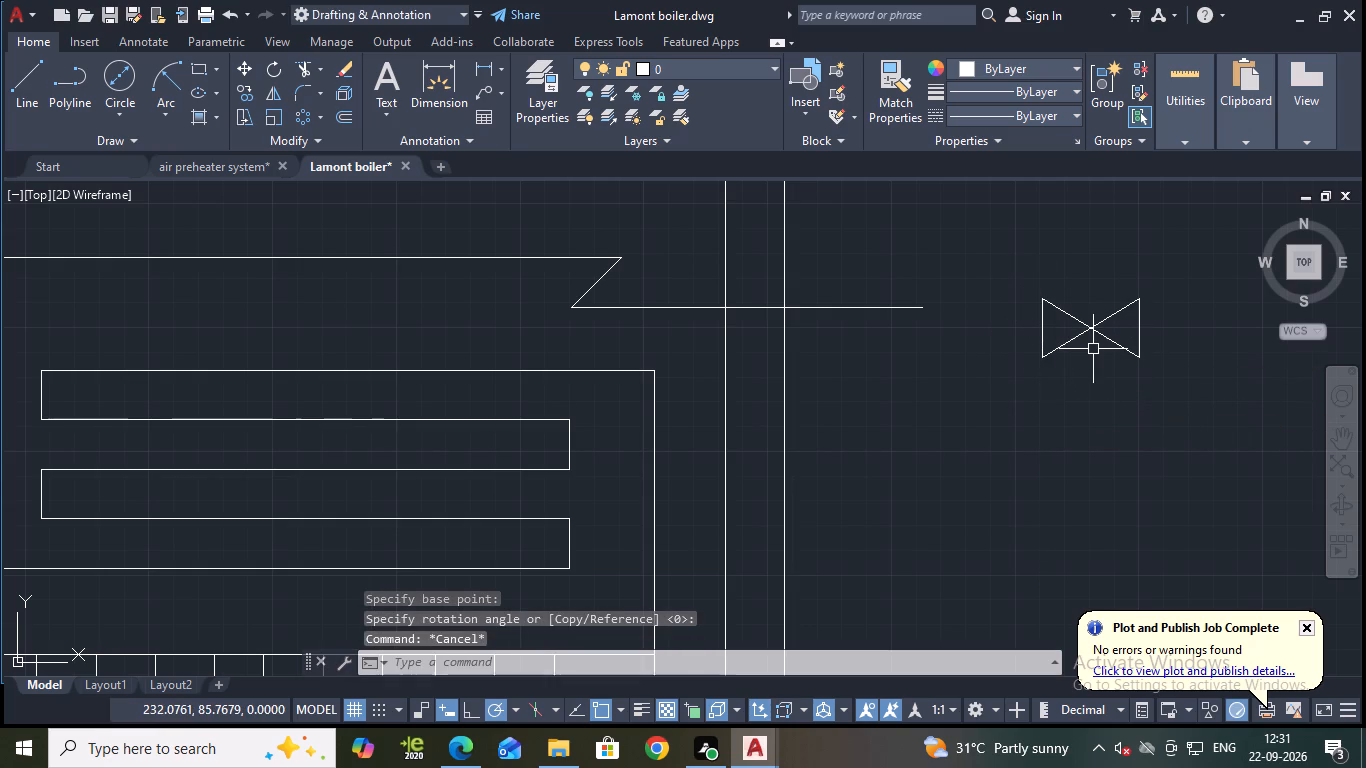
Move the horizontal valve by its left edge's midpoint onto the free end of the new pipe line and save the drawing.
key("m")
key("Return")
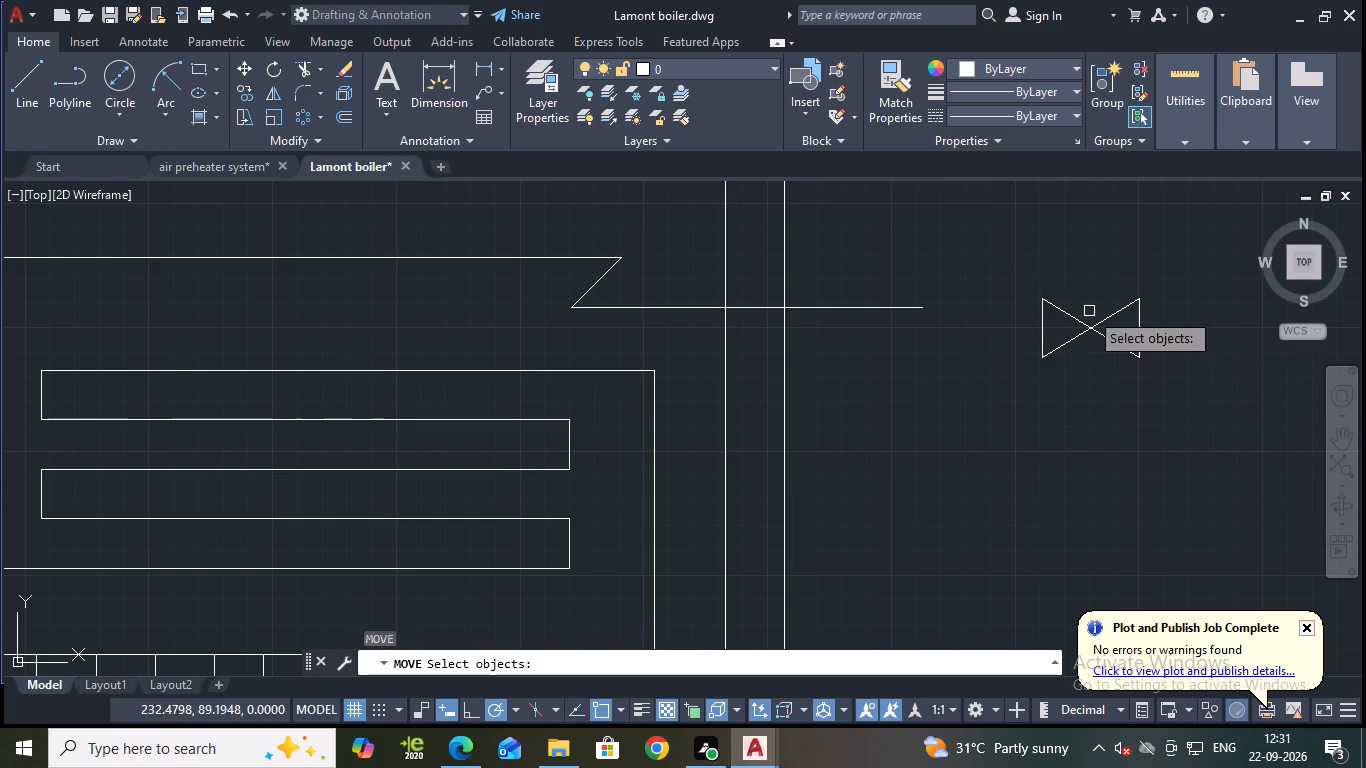
left_click_drag(984, 274, 1000, 283)
left_click(1184, 403)
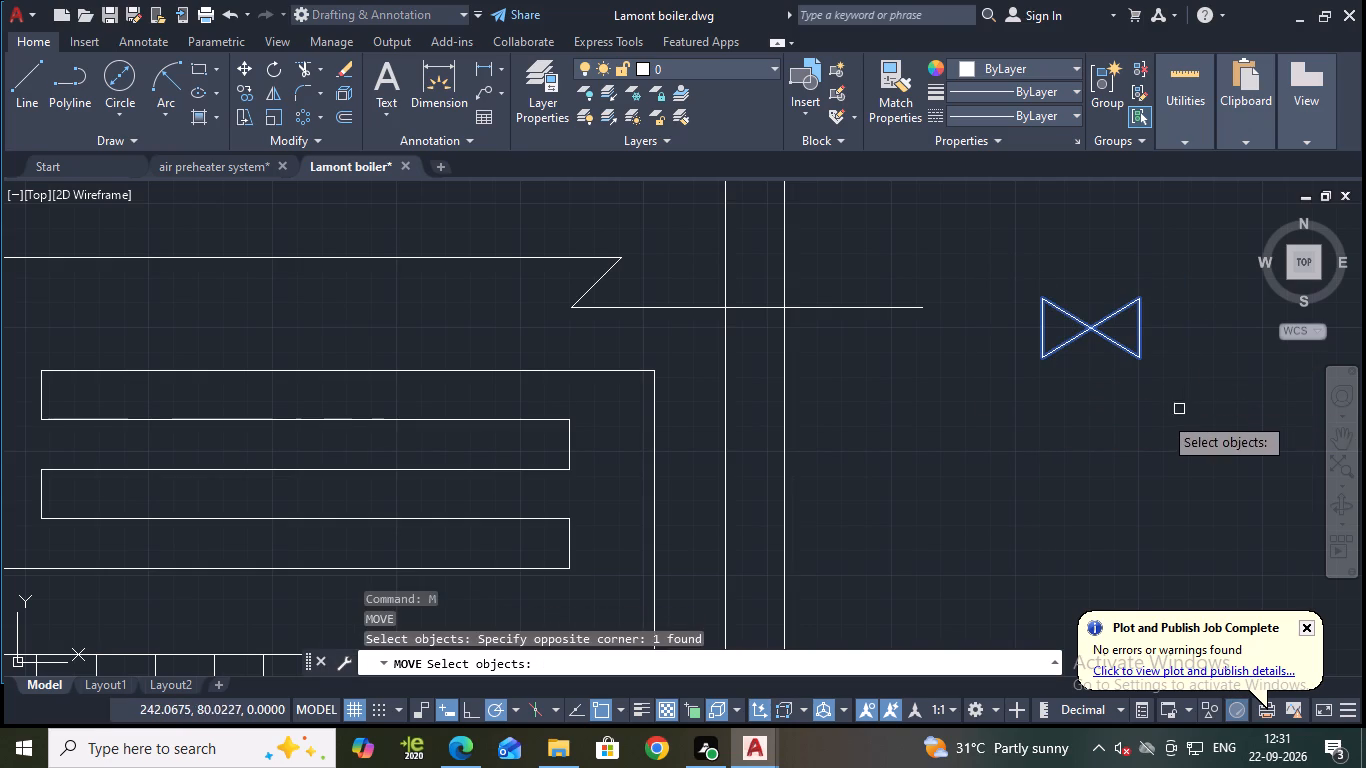
key("m")
key("Return")
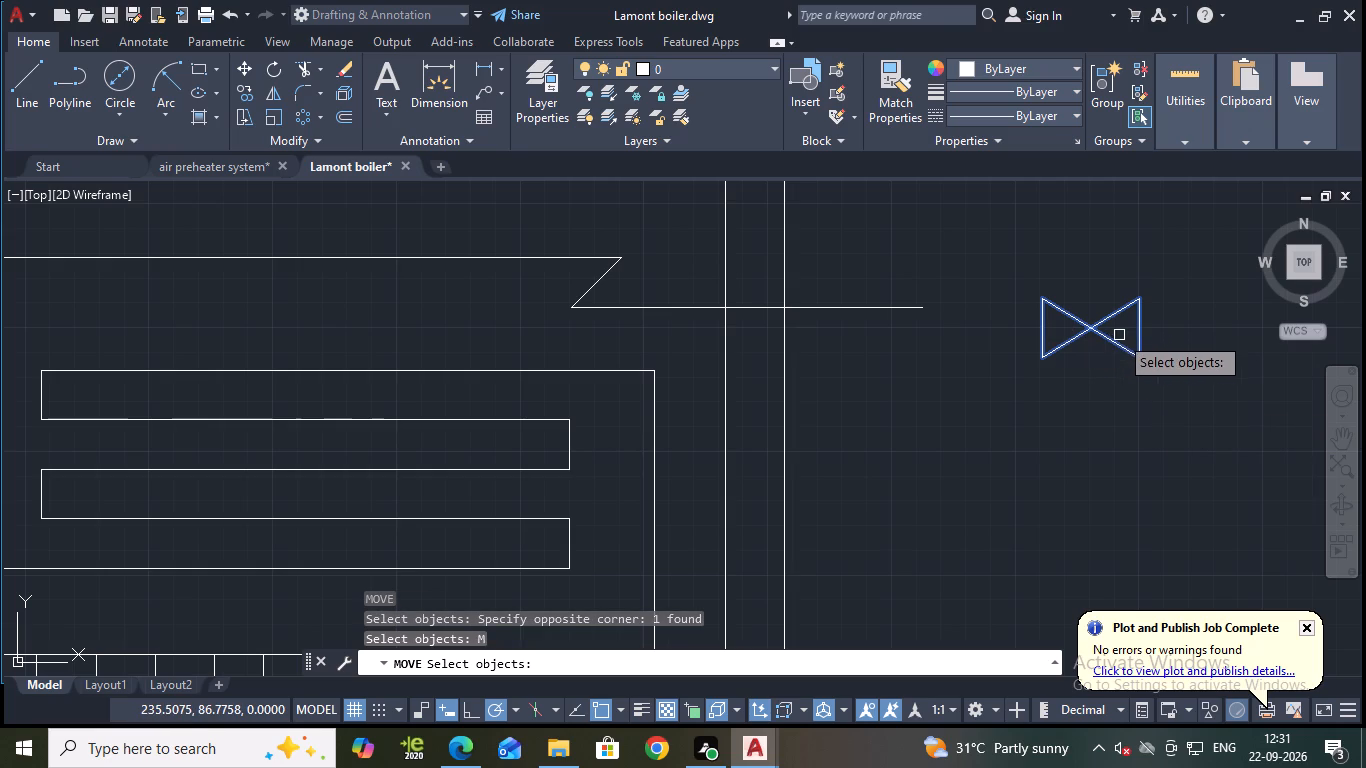
key("Return")
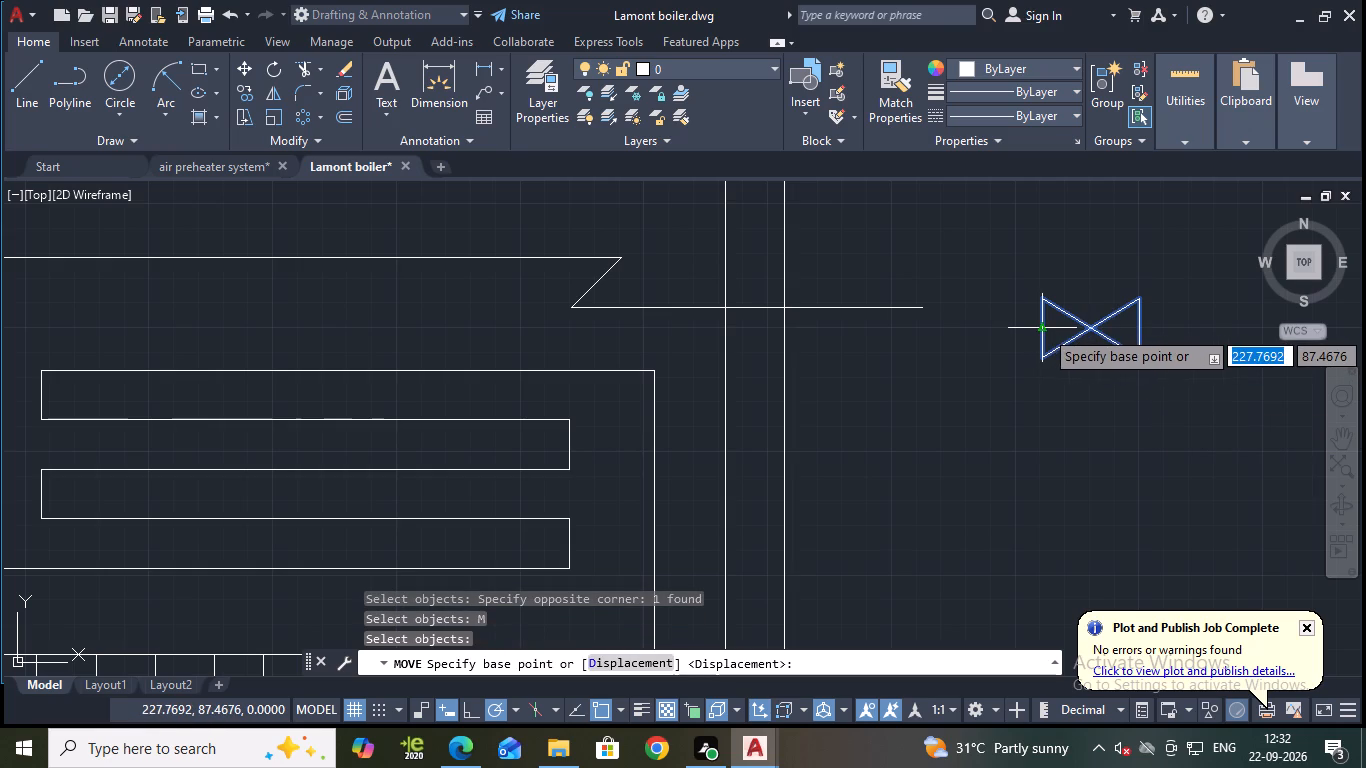
left_click(1044, 329)
scroll(967, 313, "up", 2)
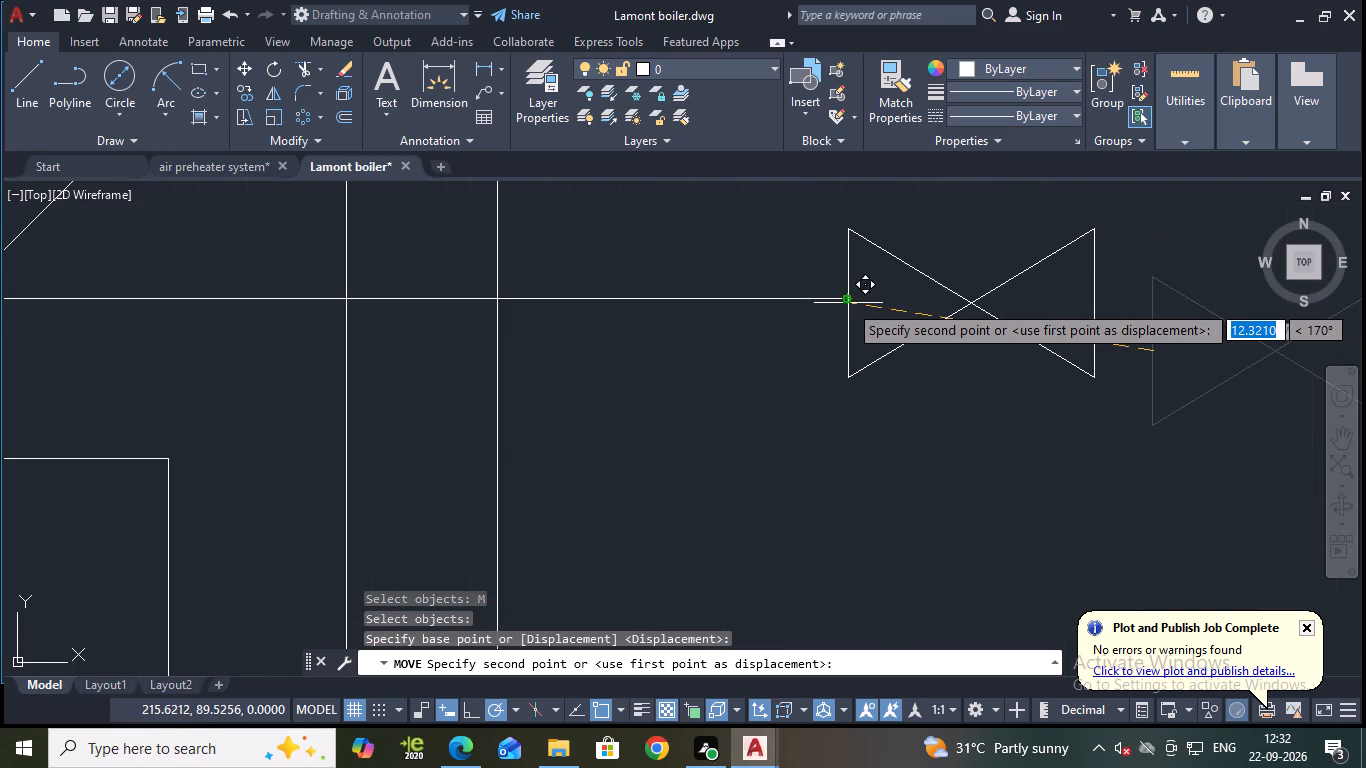
left_click(845, 300)
scroll(947, 322, "down", 2)
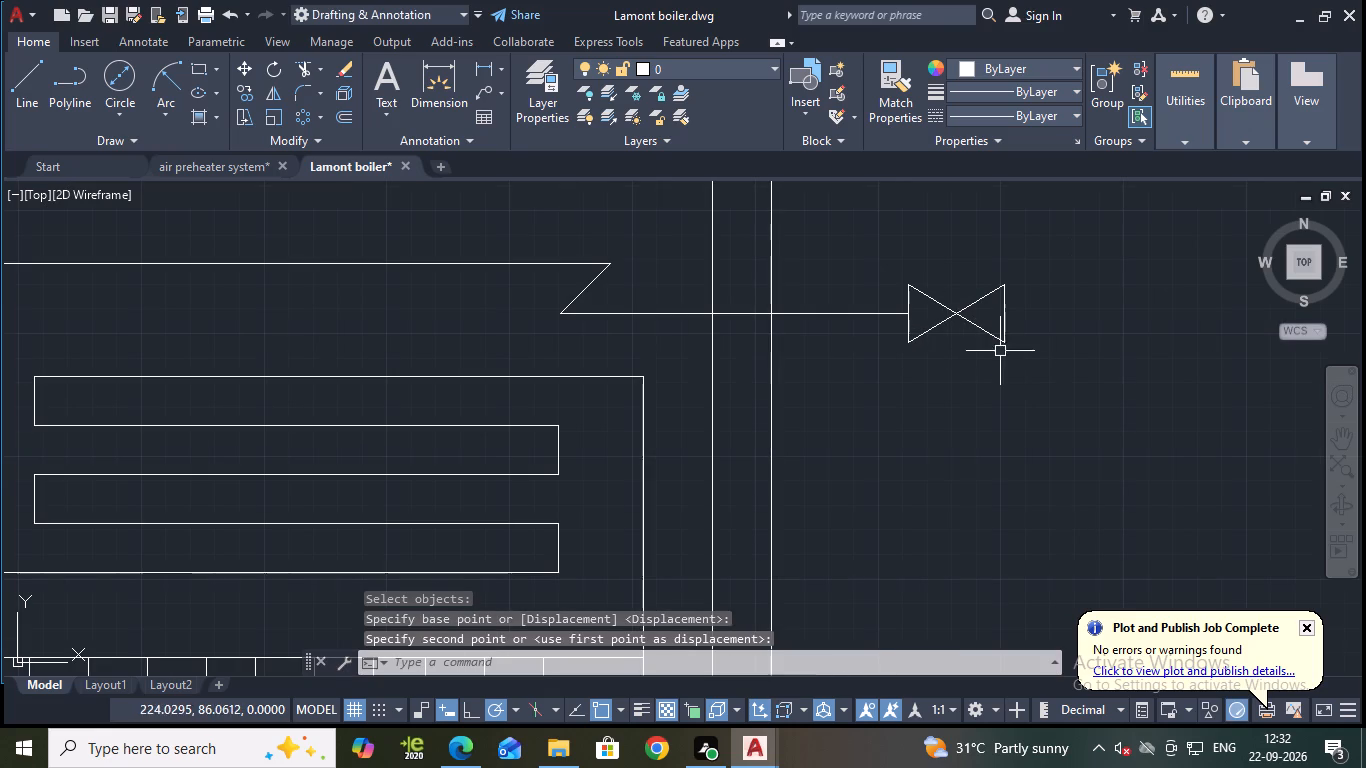
key("ctrl+s")
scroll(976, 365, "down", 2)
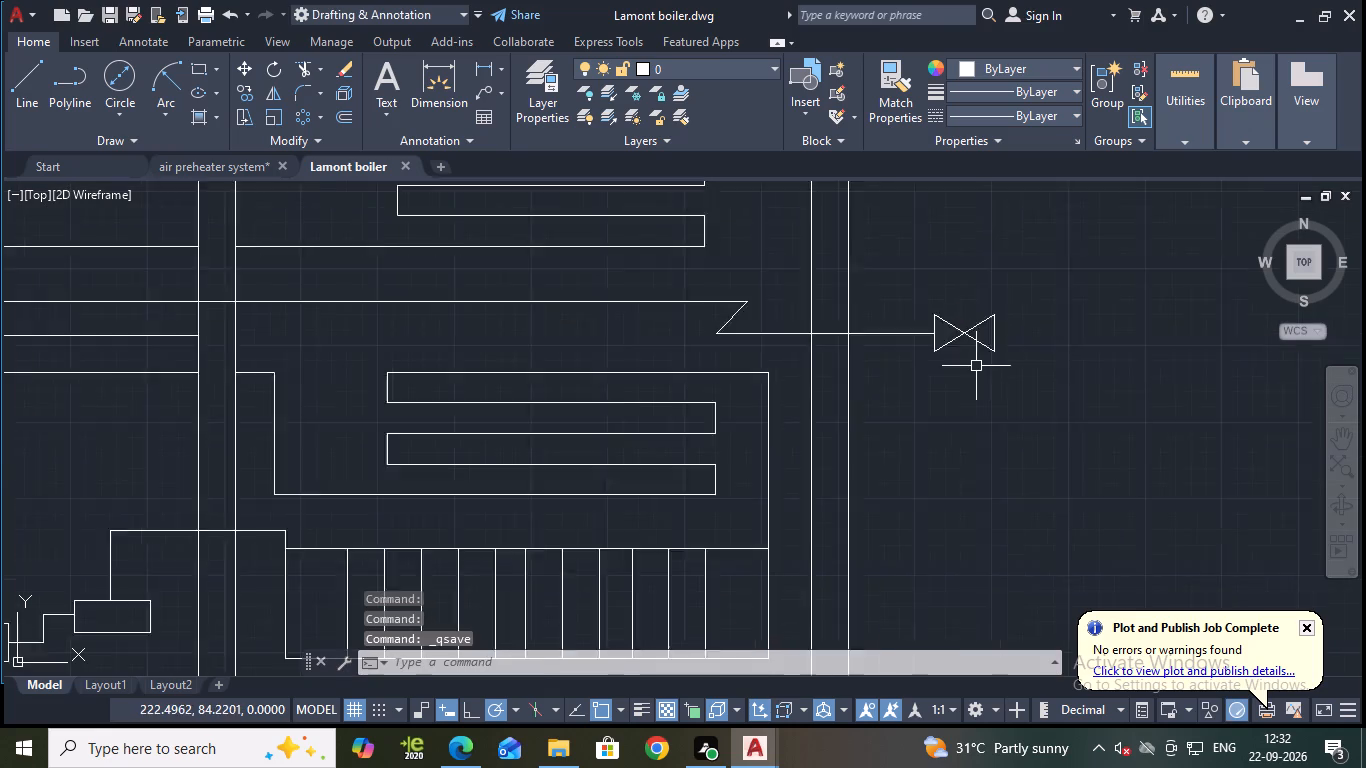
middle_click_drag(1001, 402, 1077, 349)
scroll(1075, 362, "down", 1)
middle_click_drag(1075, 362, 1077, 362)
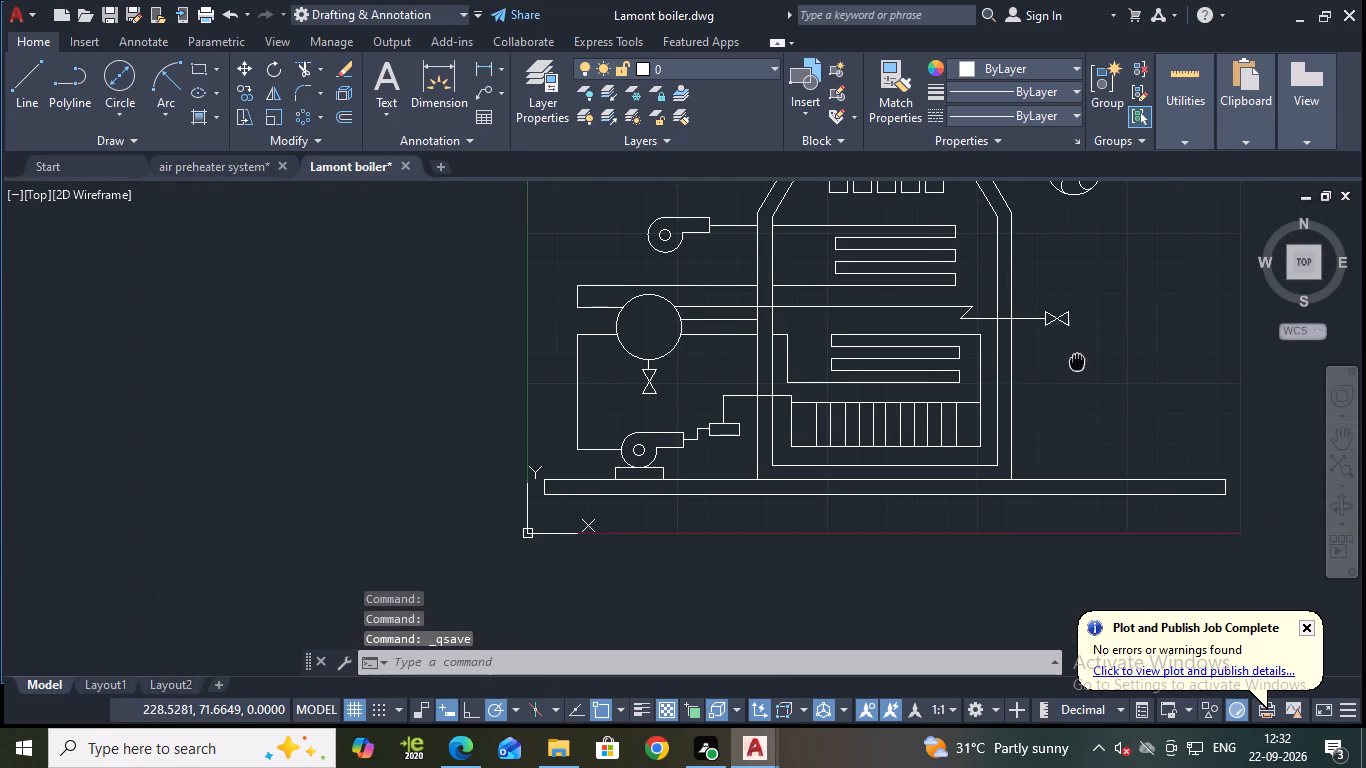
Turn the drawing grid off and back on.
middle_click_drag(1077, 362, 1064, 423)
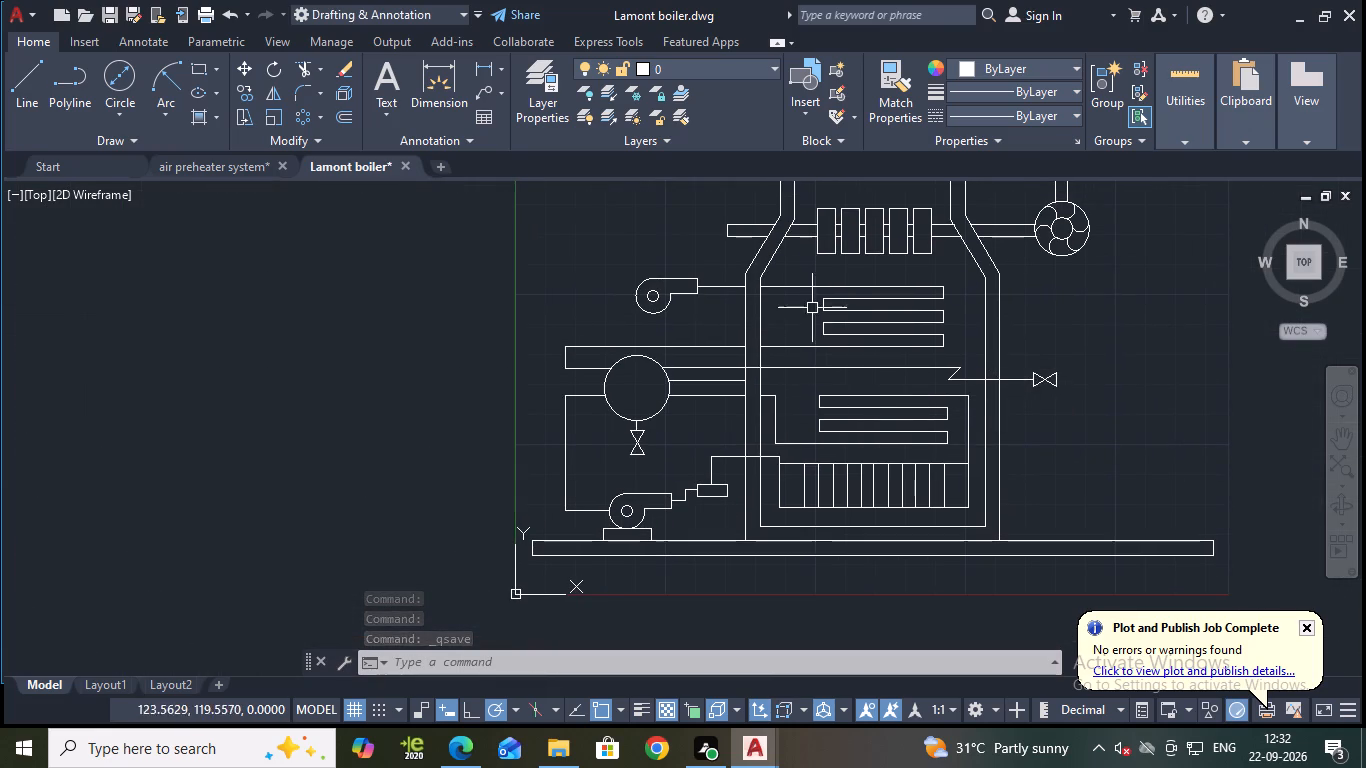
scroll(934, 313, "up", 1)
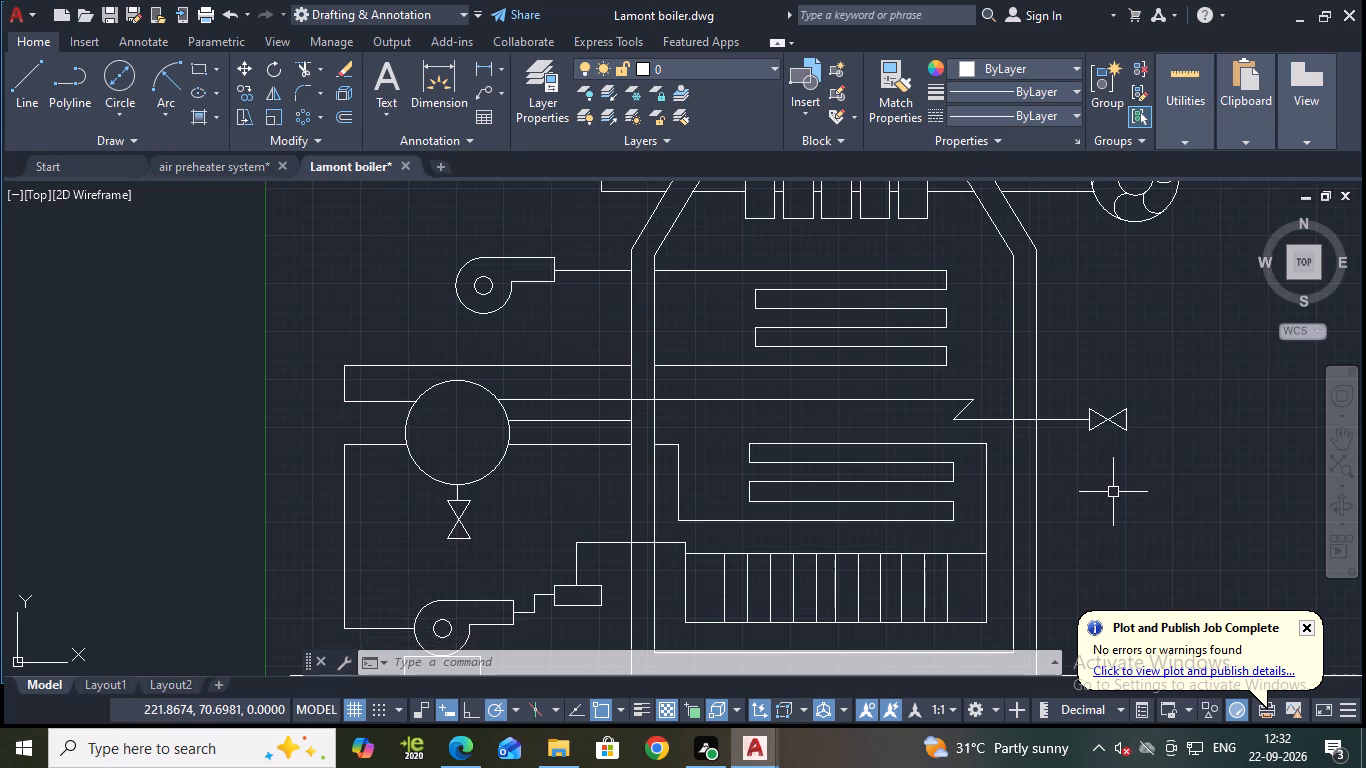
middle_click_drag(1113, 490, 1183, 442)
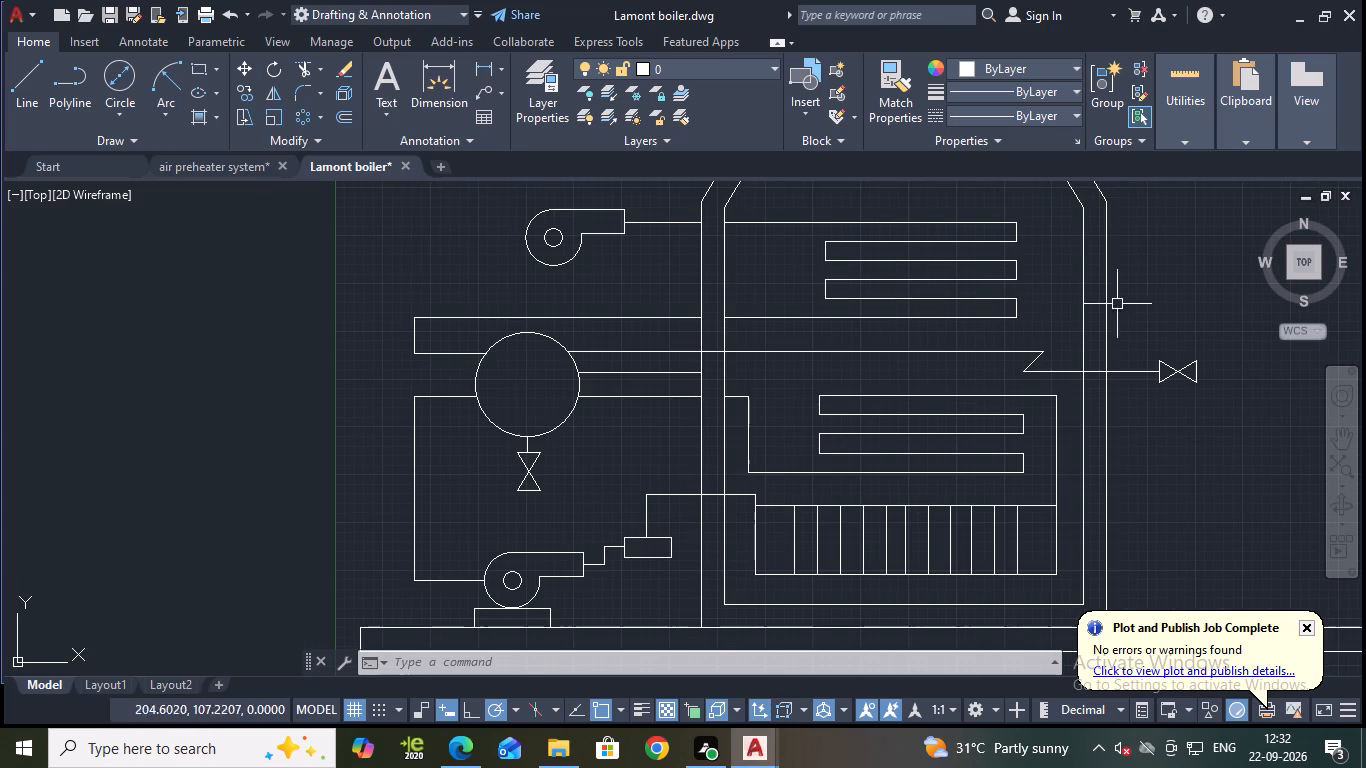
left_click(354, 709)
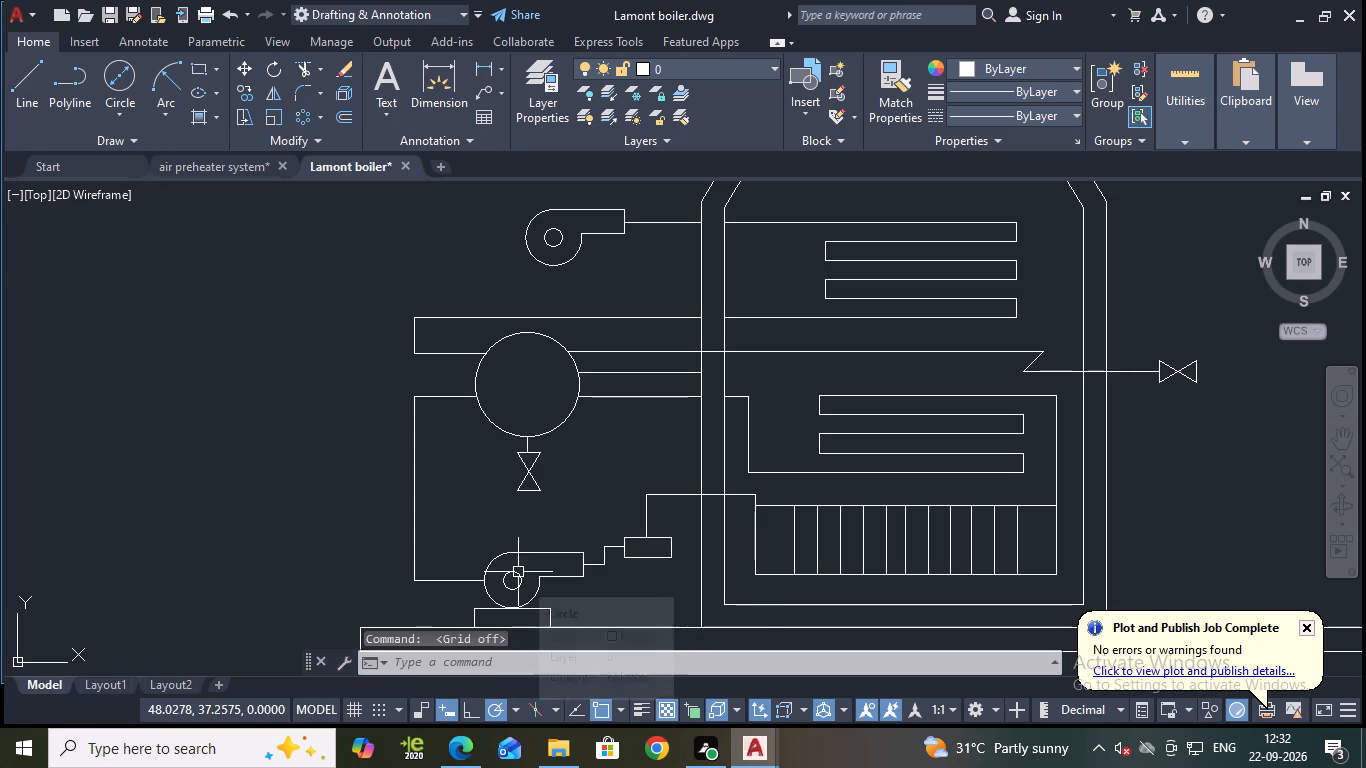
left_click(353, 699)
Set a 0.35 mm lineweight on both serpentine coils, the divided floor unit and the pipe lines linking the drum, pumps, external box and valve.
middle_click_drag(1033, 325, 1037, 363)
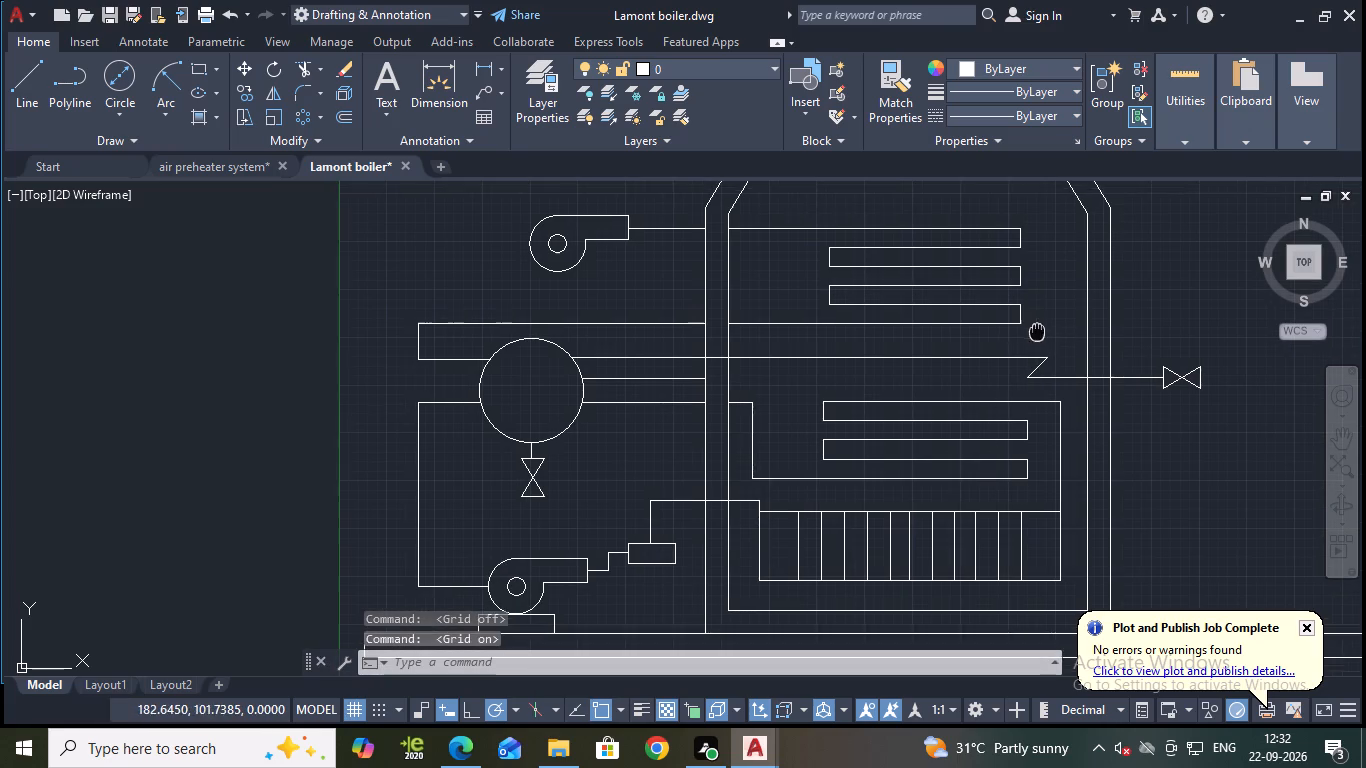
middle_click_drag(1037, 363, 1037, 365)
left_click(993, 261)
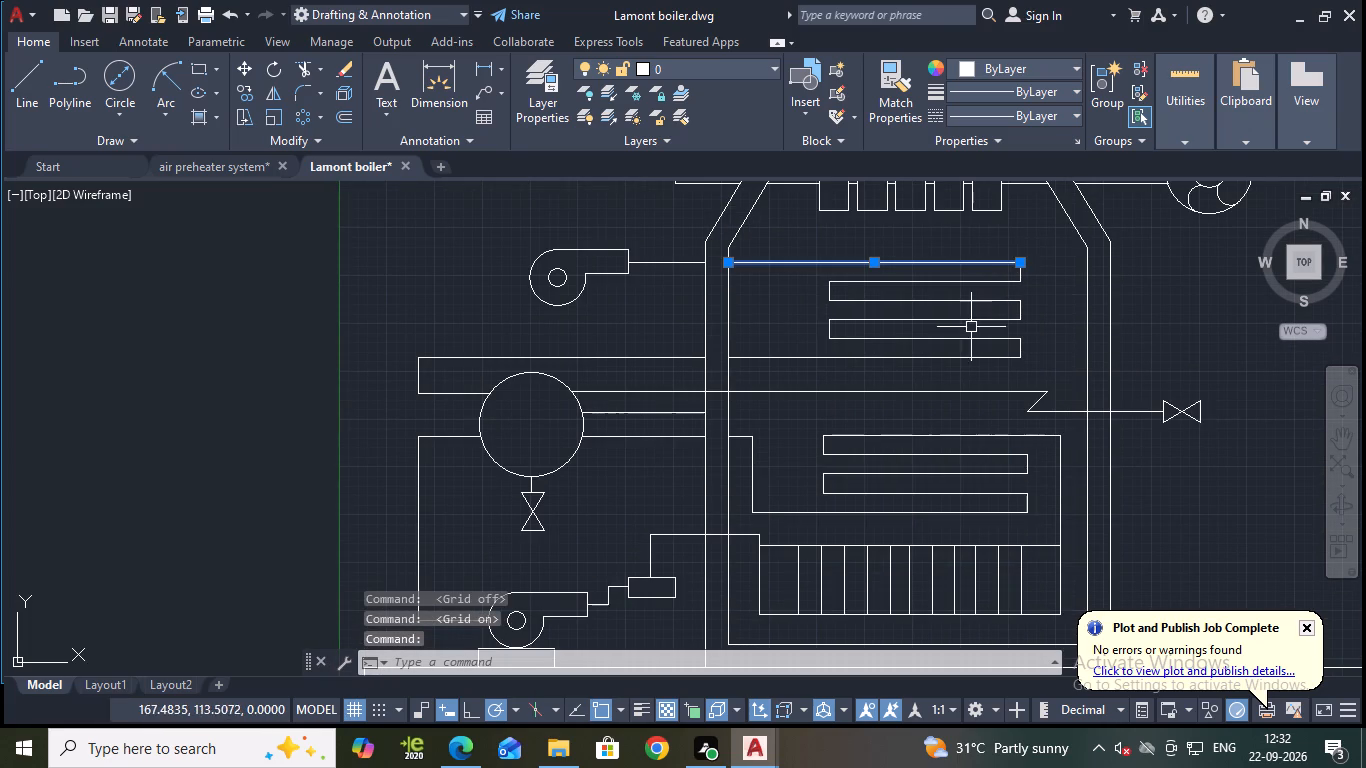
left_click(1051, 353)
left_click(766, 249)
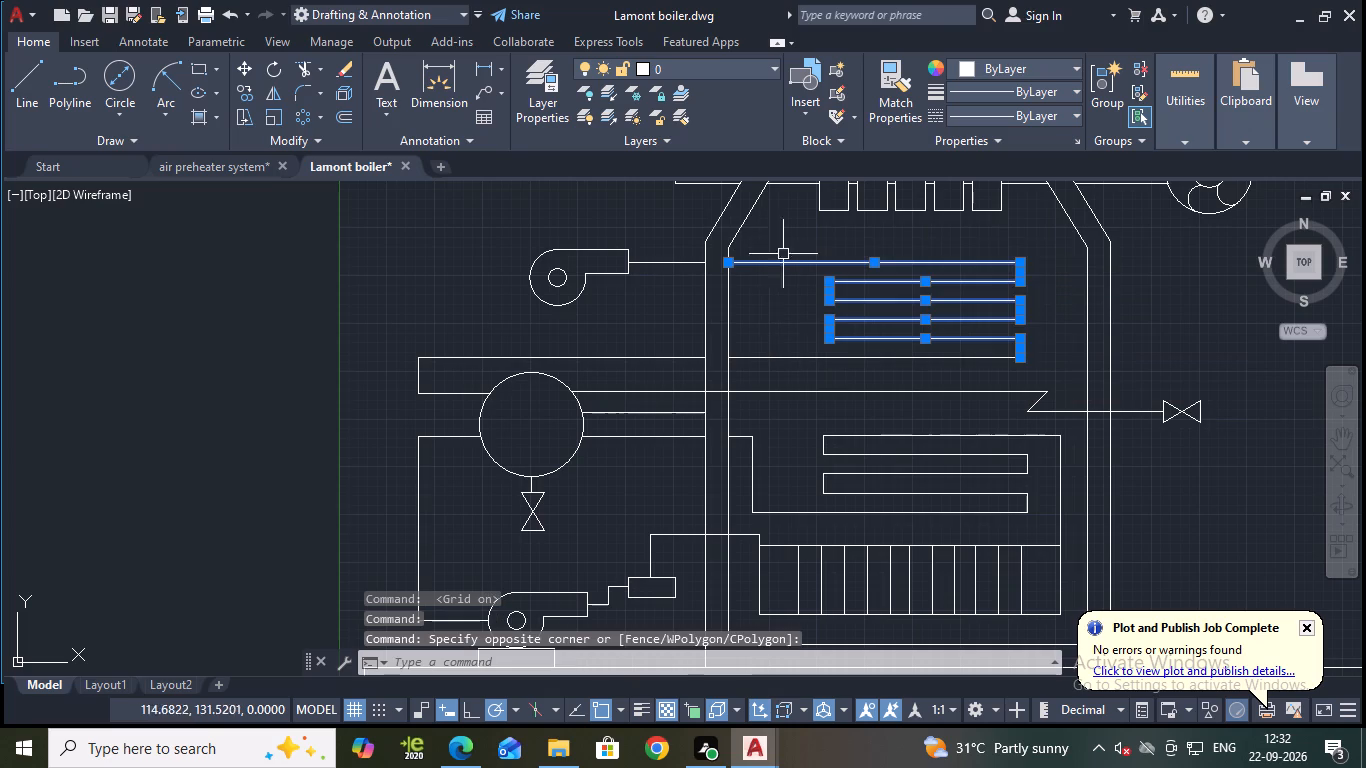
scroll(1011, 556, "down", 1)
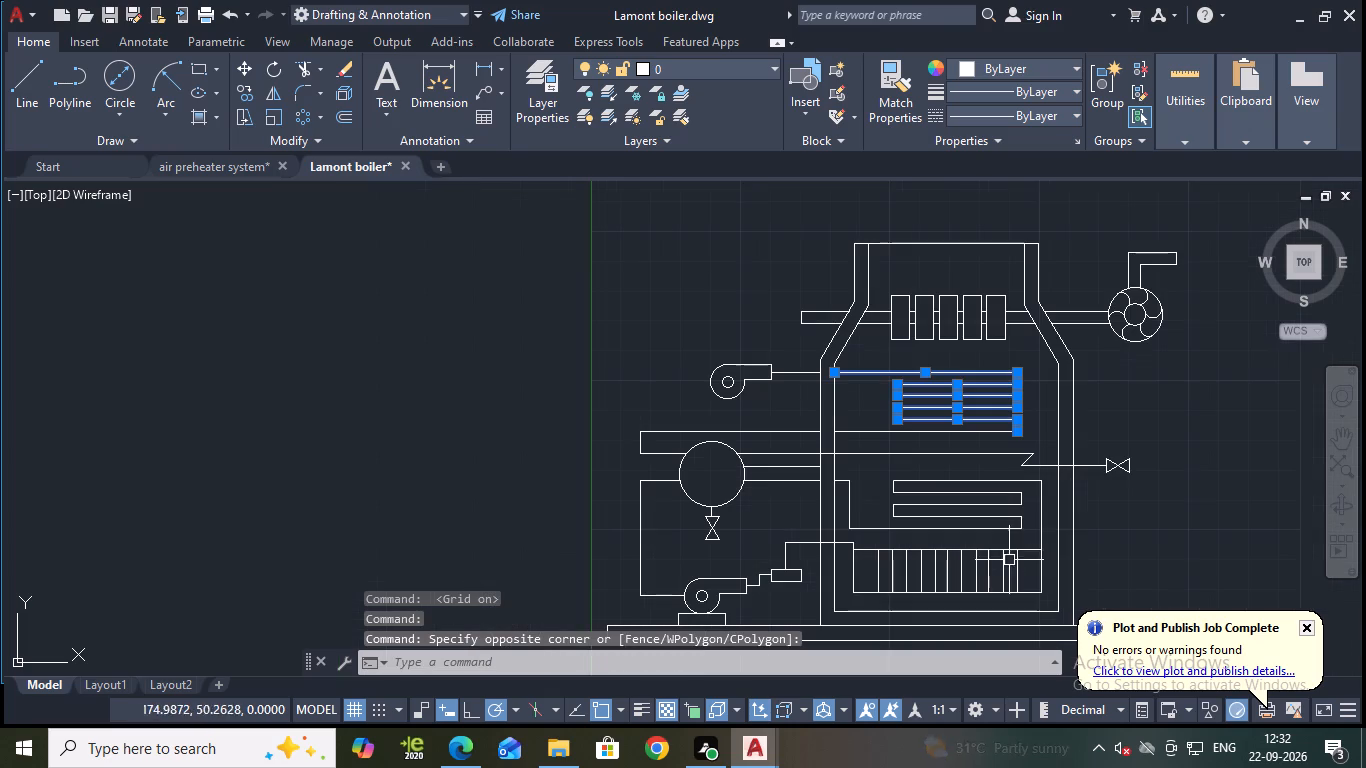
left_click_drag(1027, 605, 1001, 593)
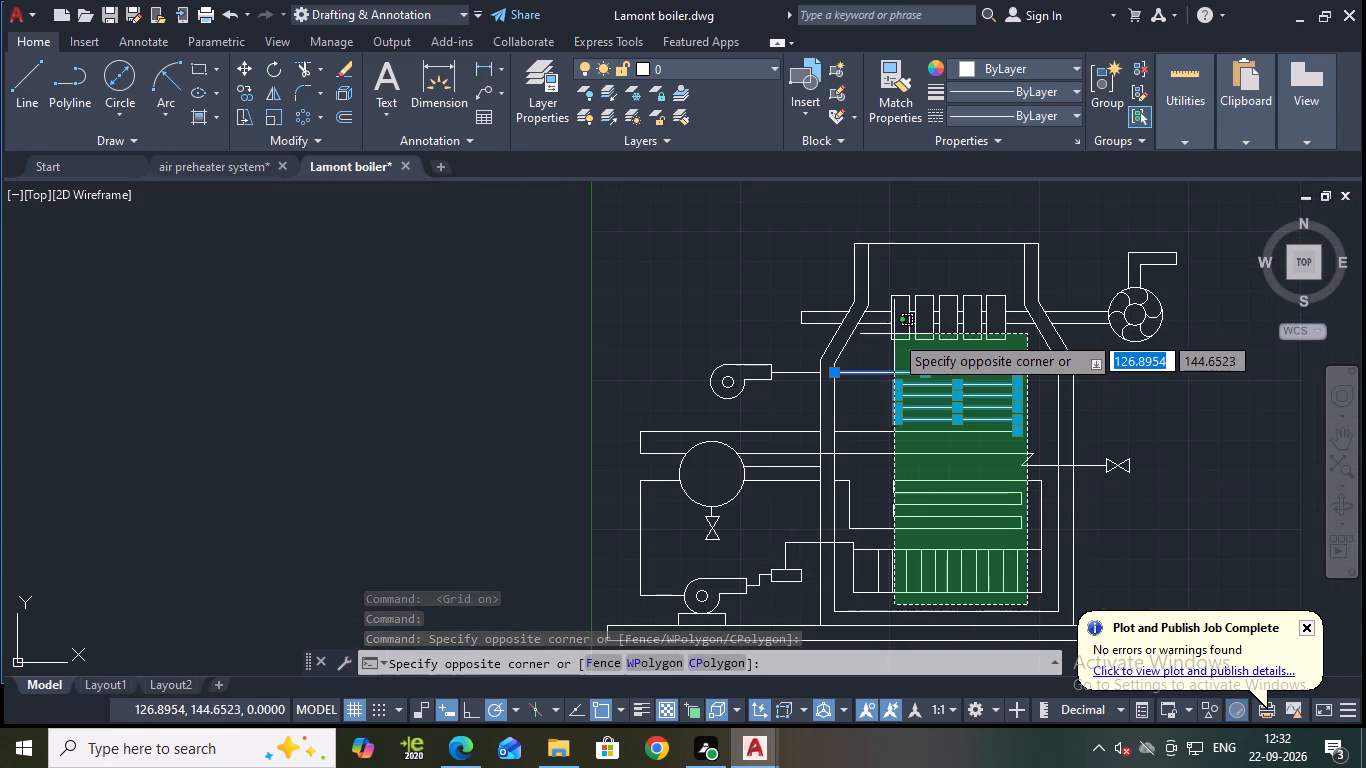
left_click(869, 366)
scroll(936, 522, "up", 3)
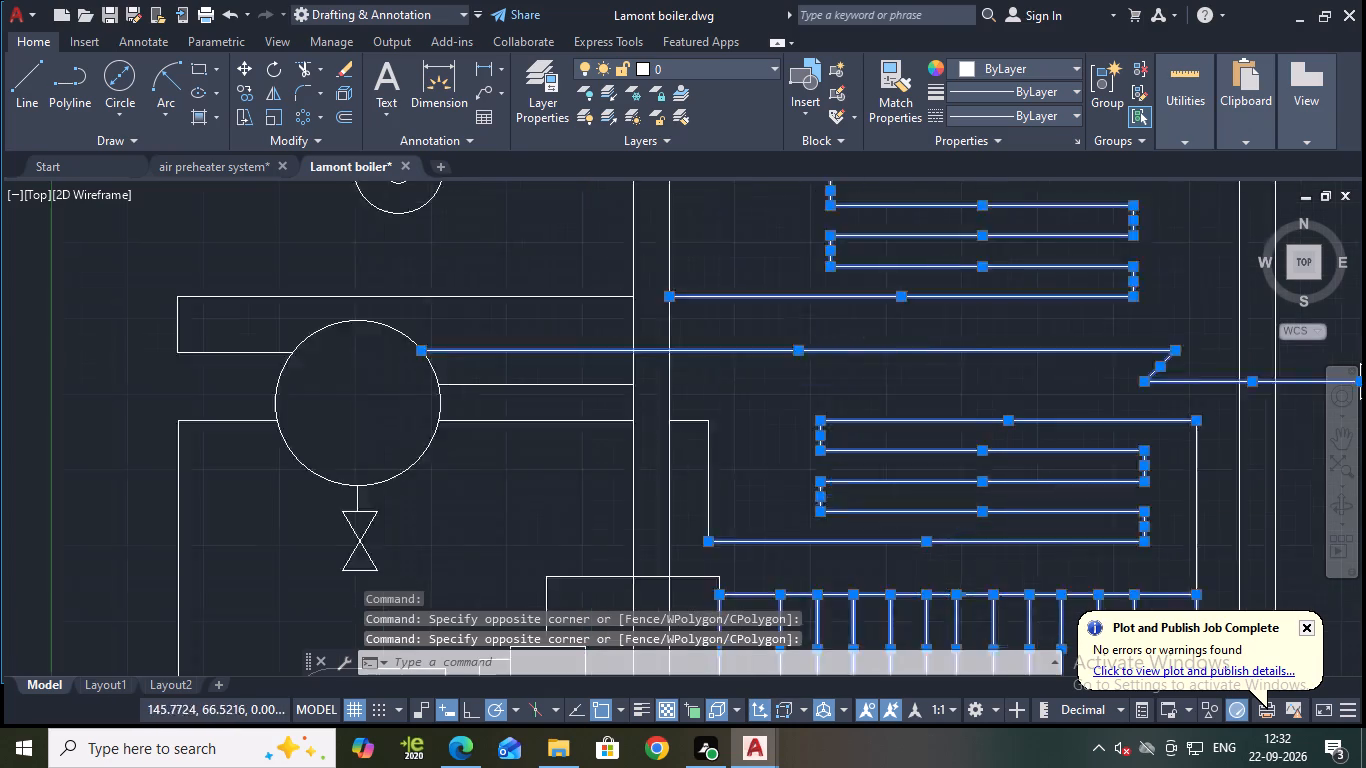
scroll(601, 405, "down", 2)
scroll(624, 495, "up", 2)
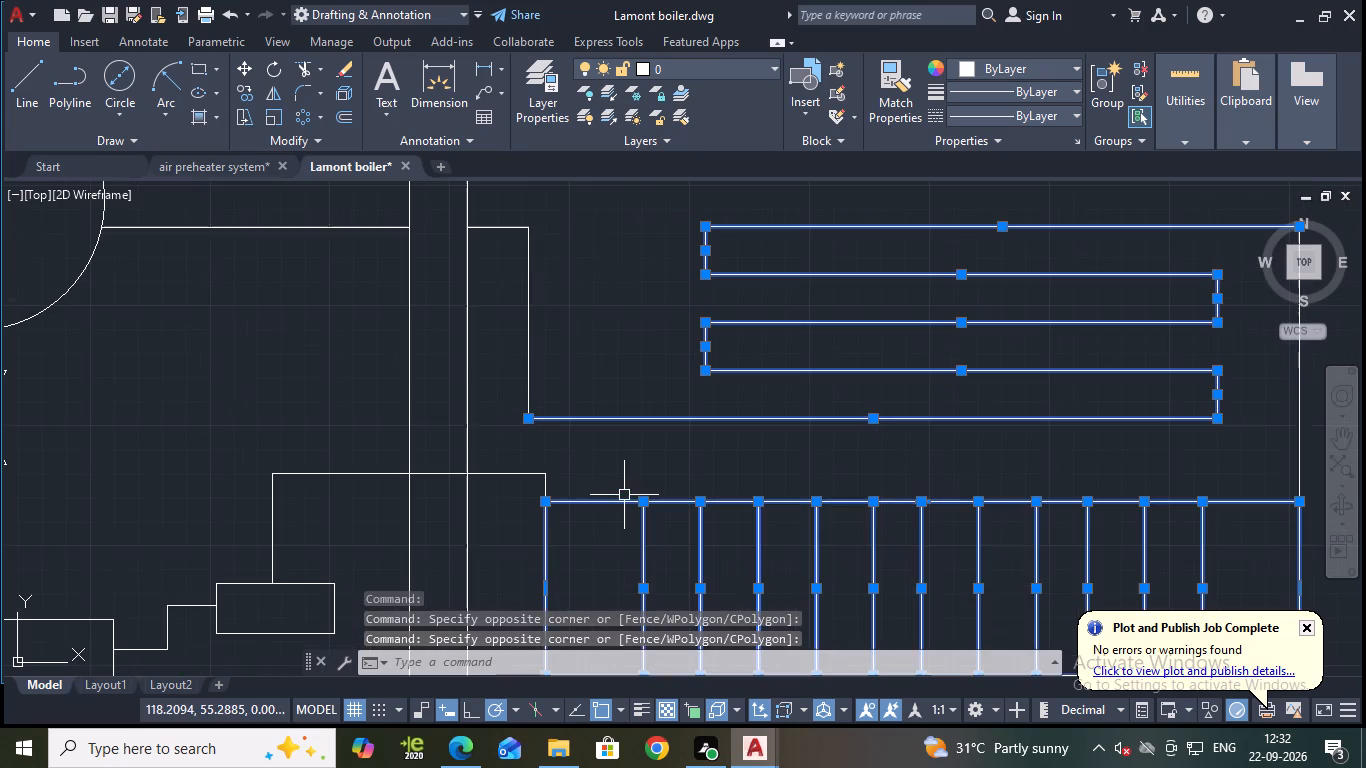
left_click(517, 473)
left_click(547, 489)
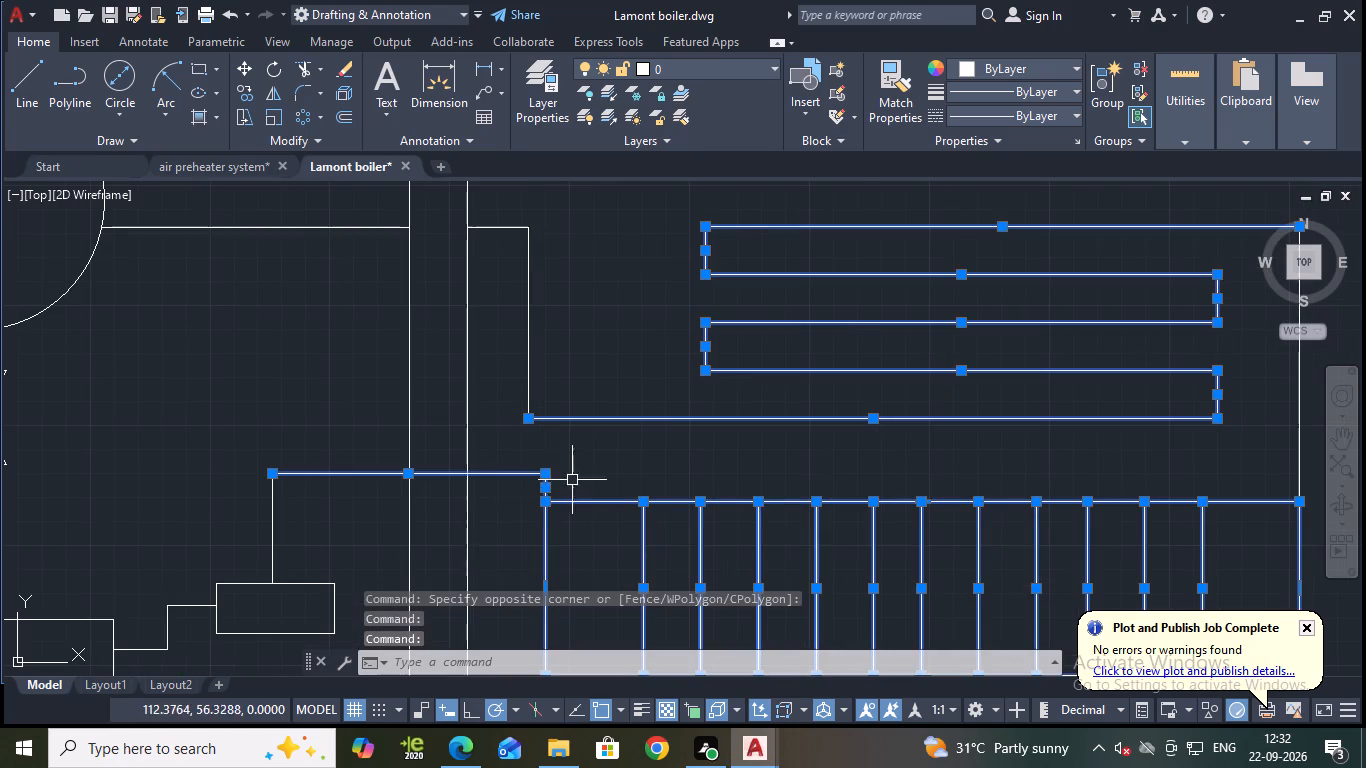
scroll(588, 436, "down", 2)
left_click(494, 358)
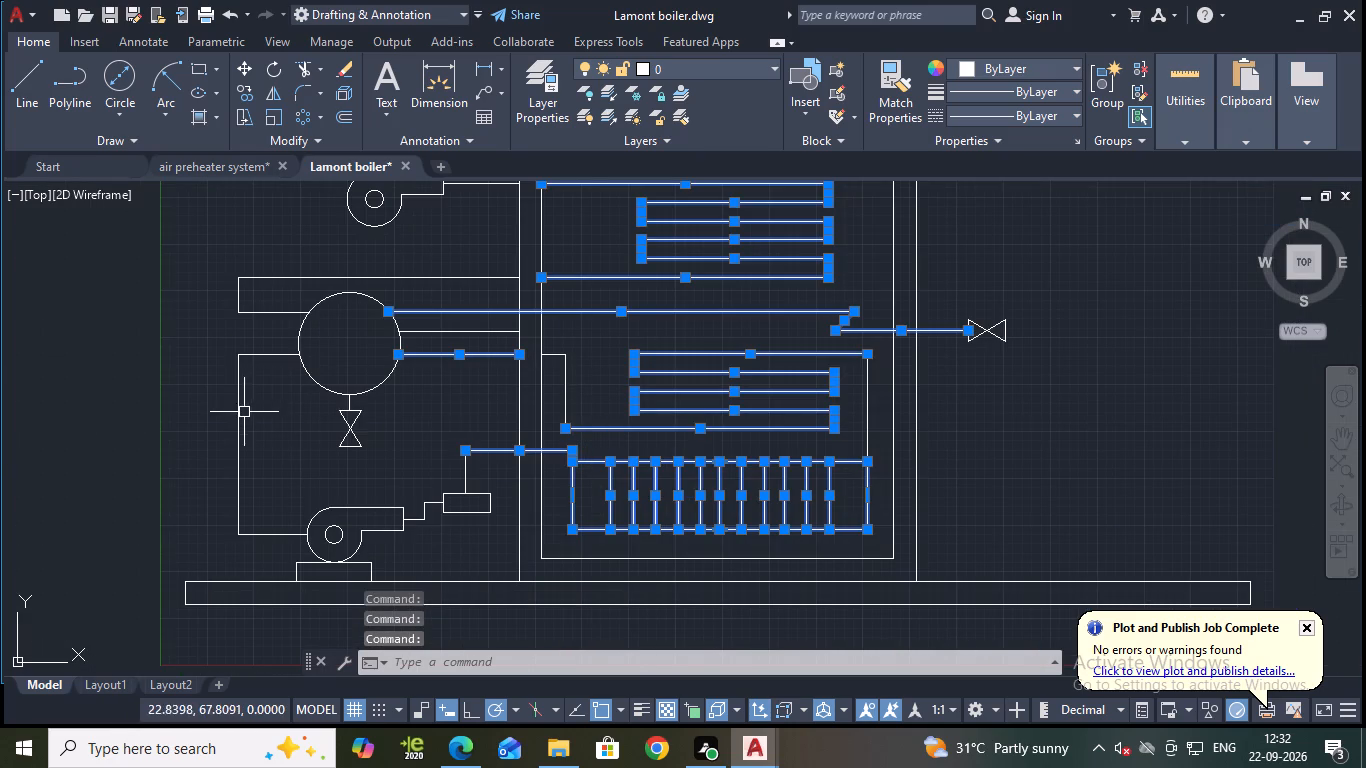
left_click(240, 417)
left_click(285, 537)
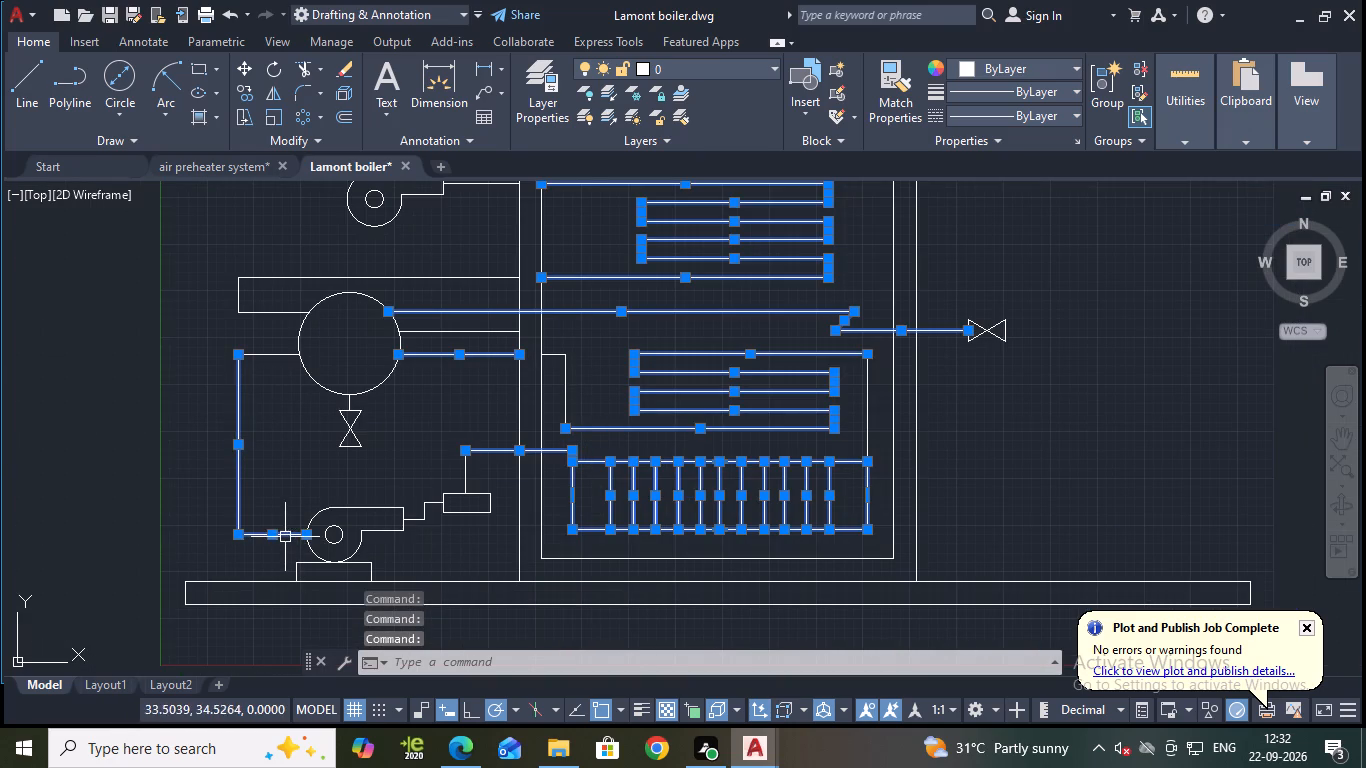
left_click(276, 359)
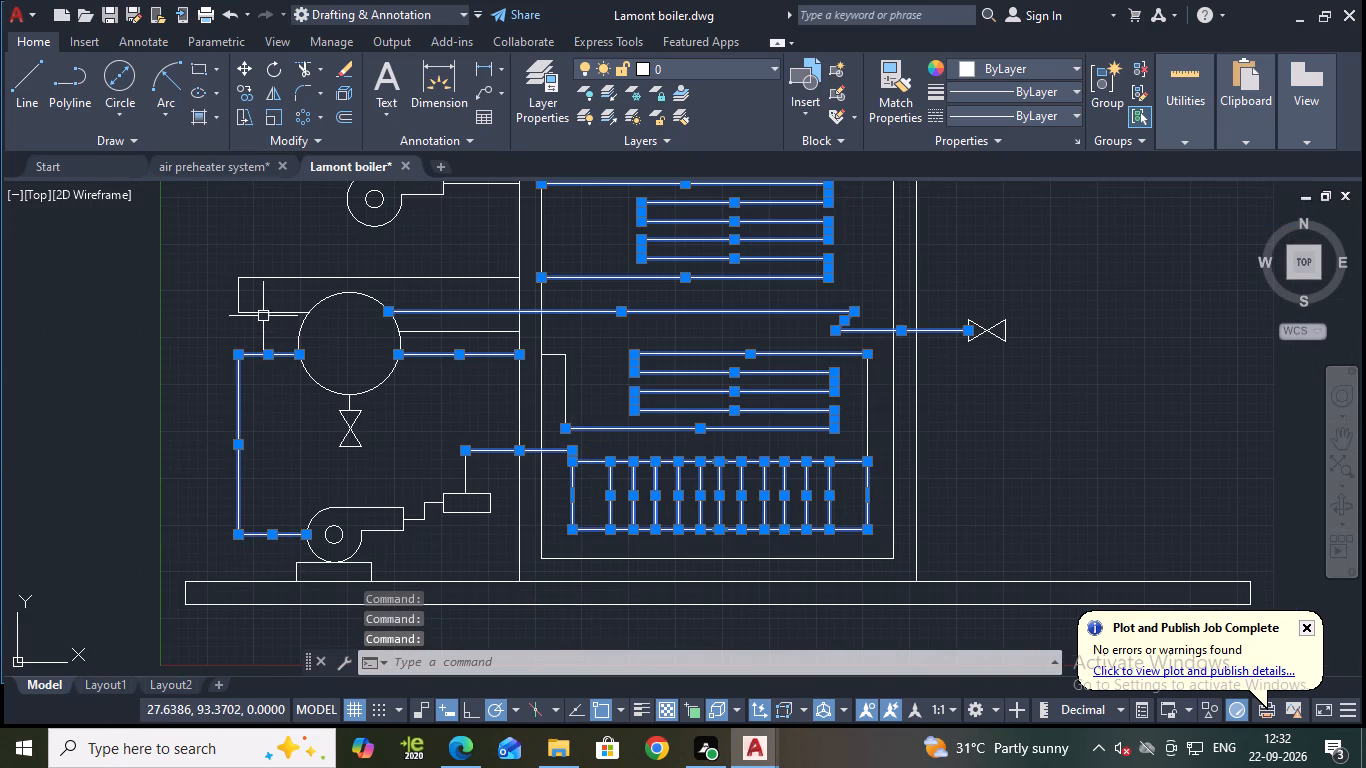
left_click(263, 316)
left_click(237, 294)
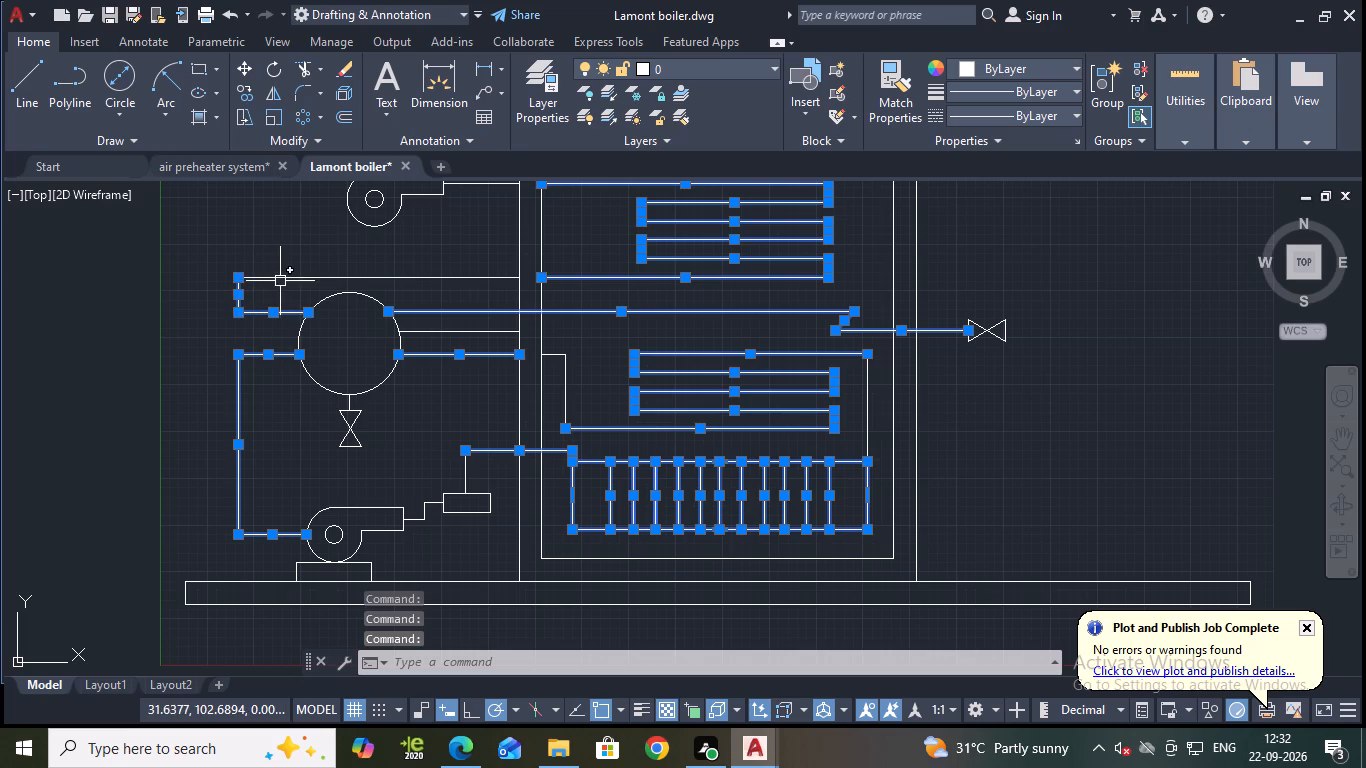
left_click(280, 281)
left_click(561, 383)
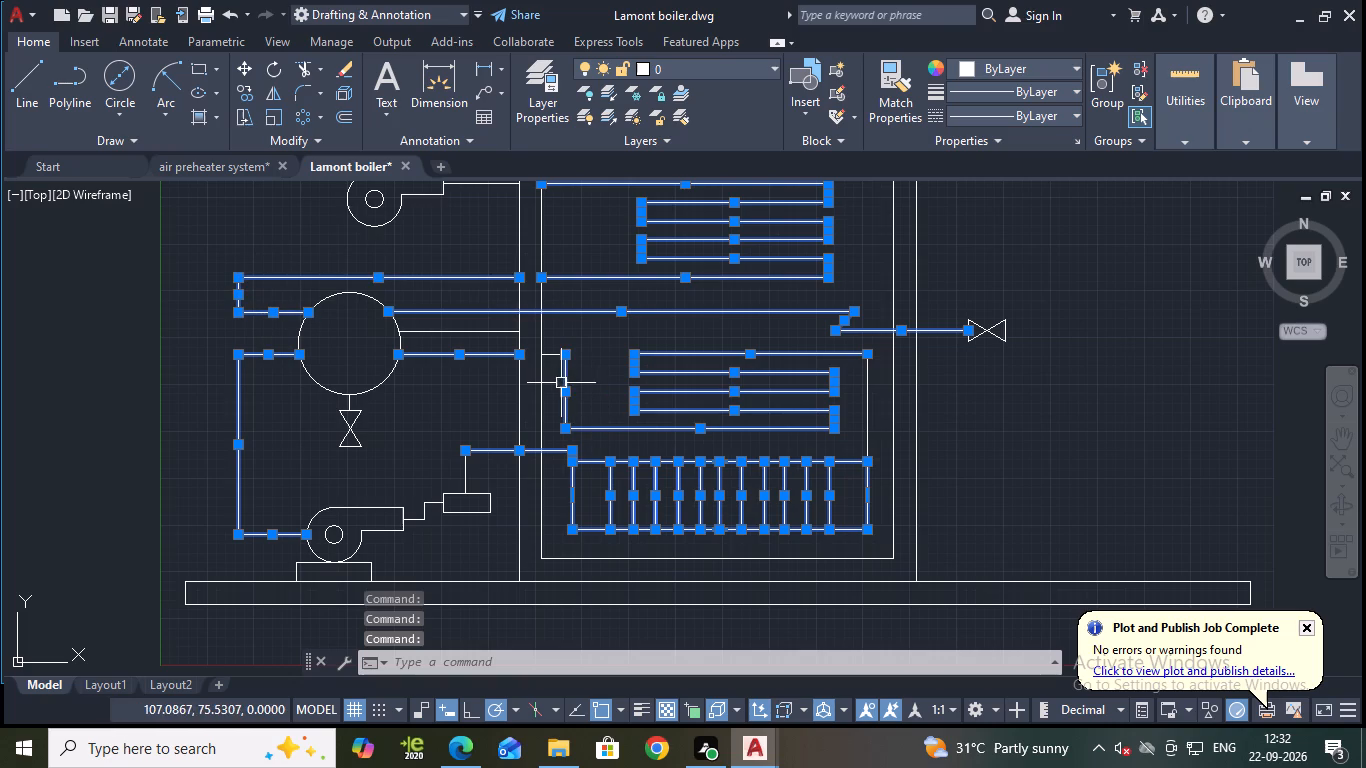
left_click(549, 353)
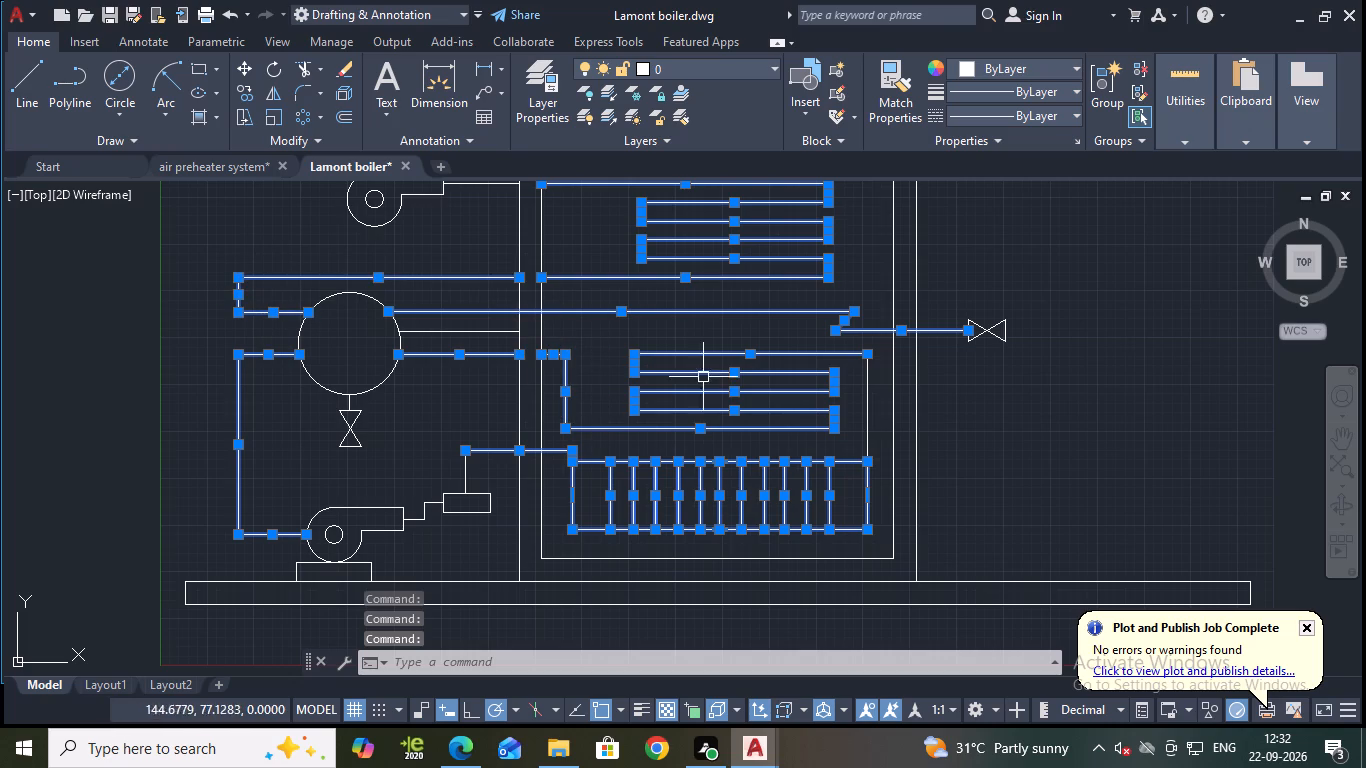
left_click(464, 476)
scroll(441, 526, "up", 2)
left_click(386, 510)
left_click(393, 490)
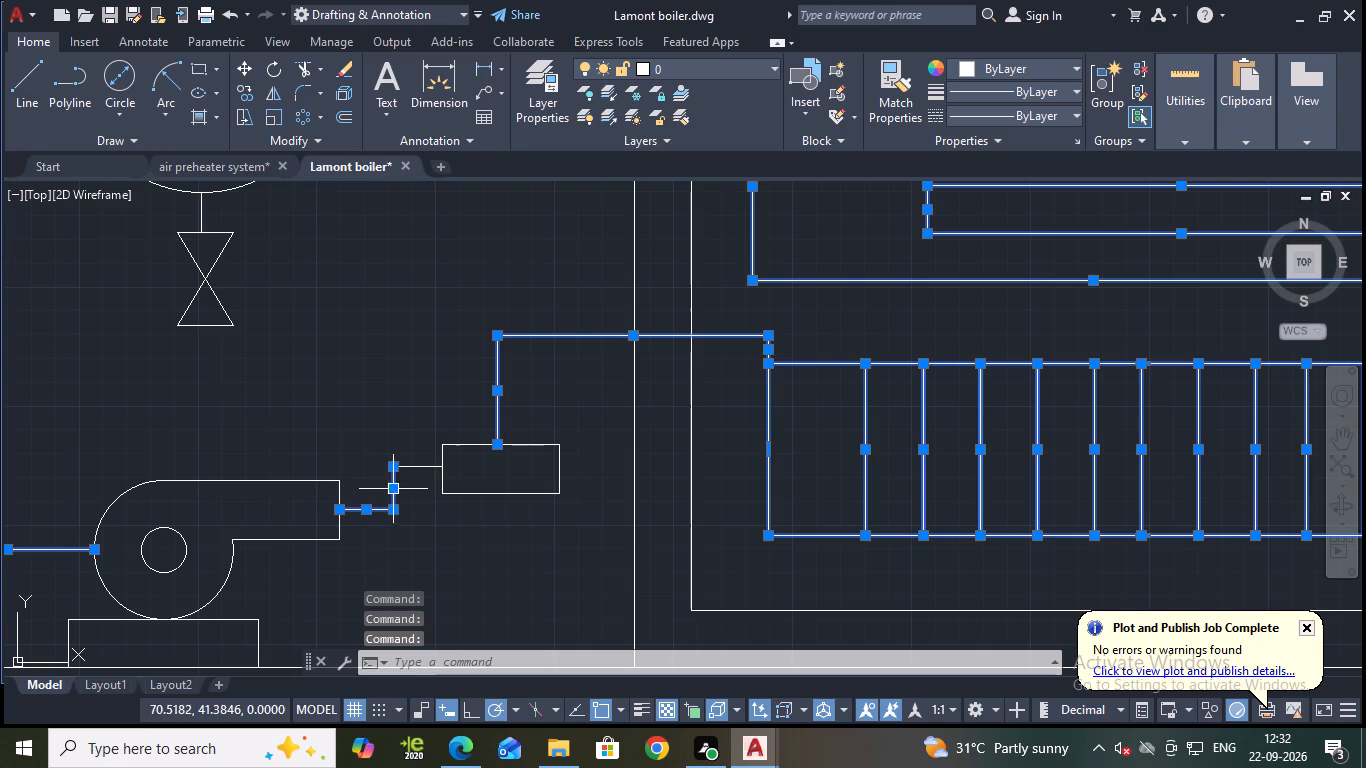
left_click(417, 469)
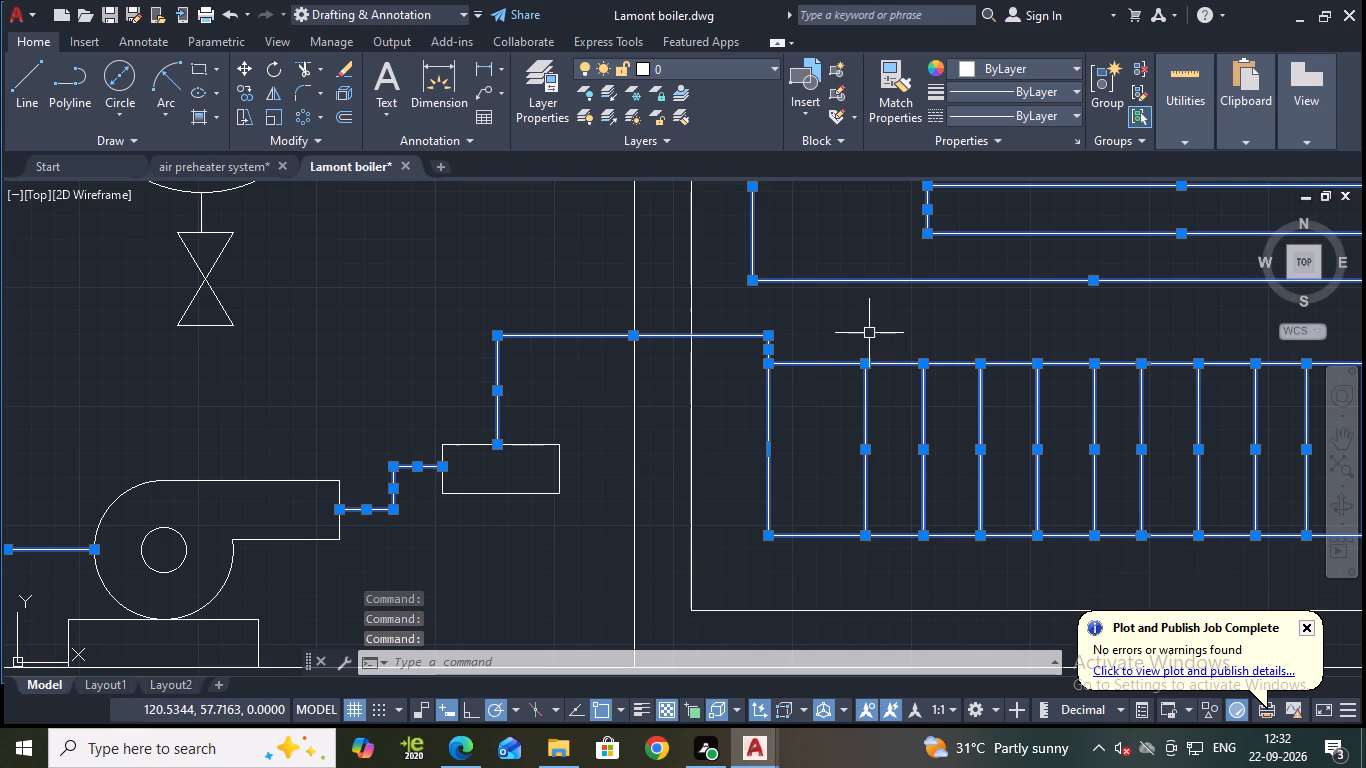
scroll(869, 333, "down", 2)
middle_click_drag(1115, 314, 1066, 493)
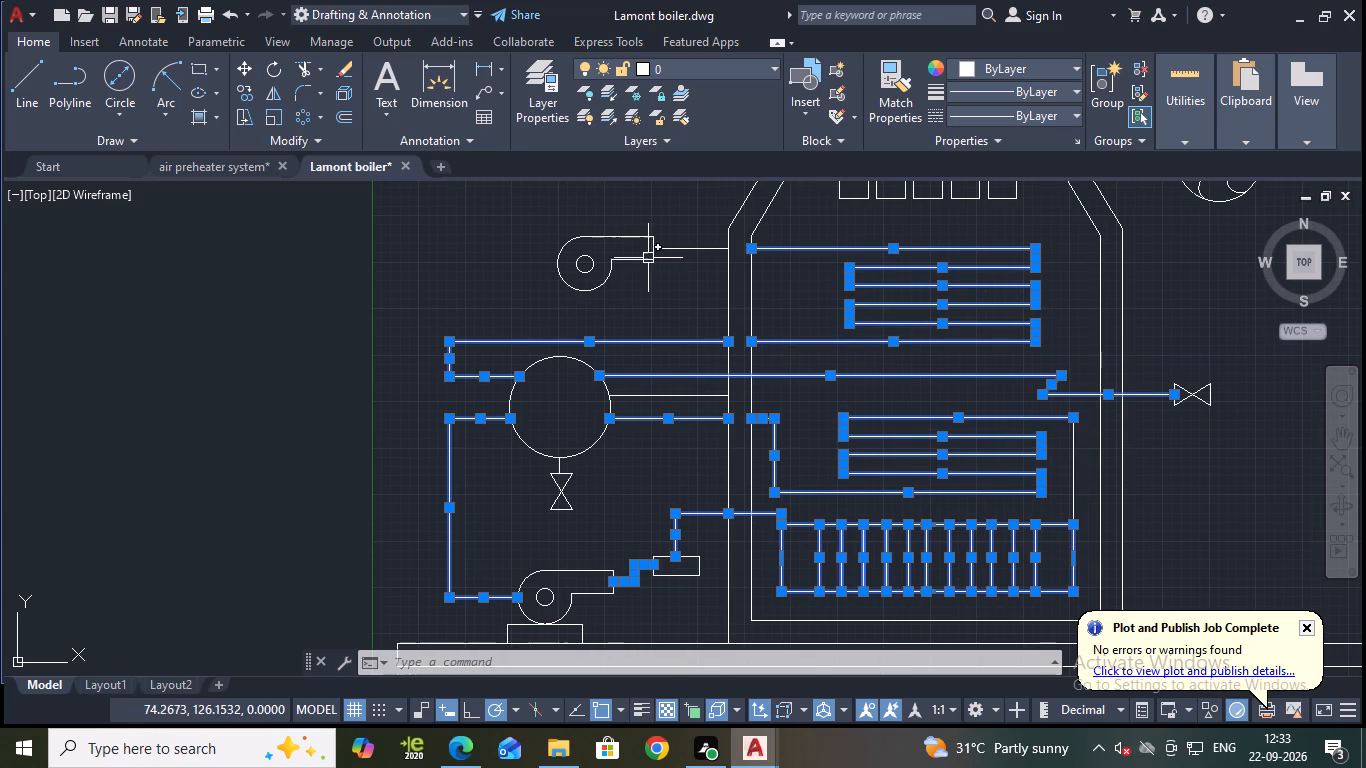
left_click(681, 248)
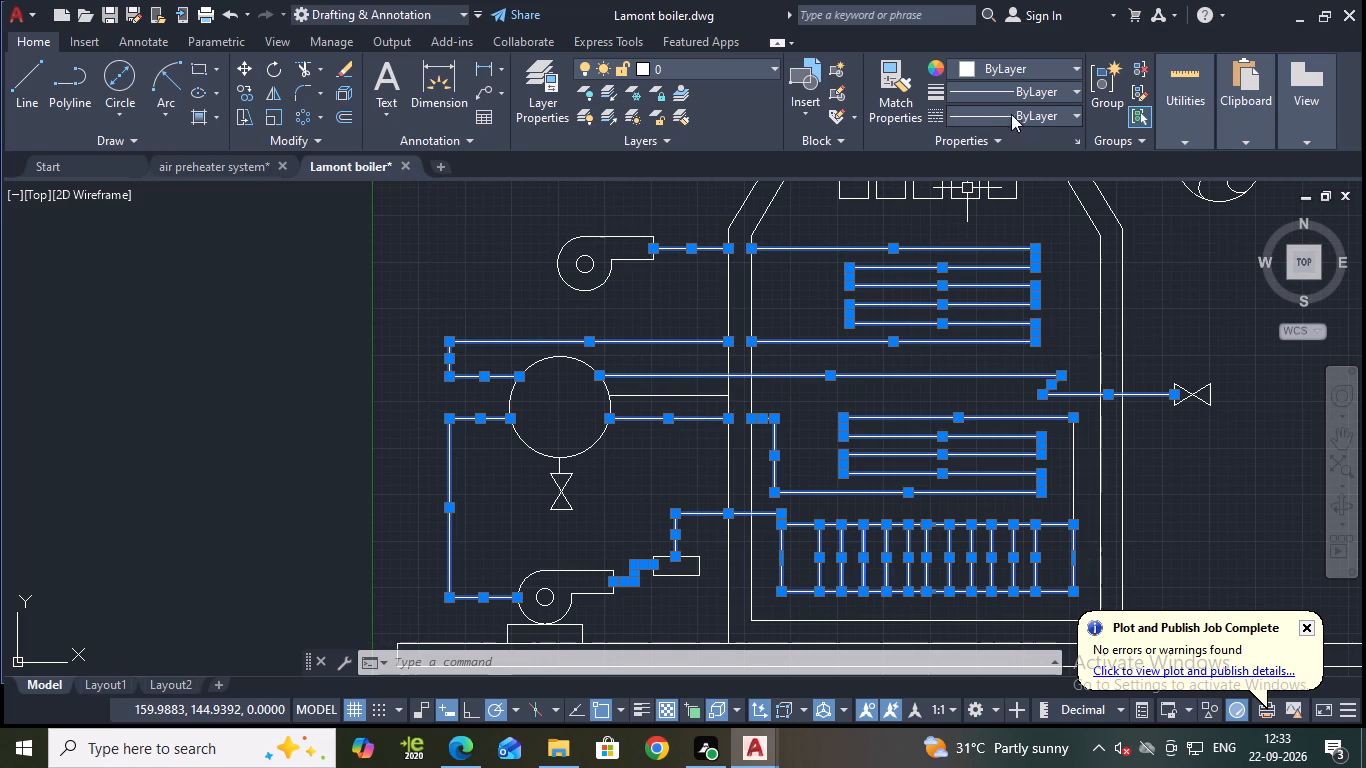
left_click(993, 142)
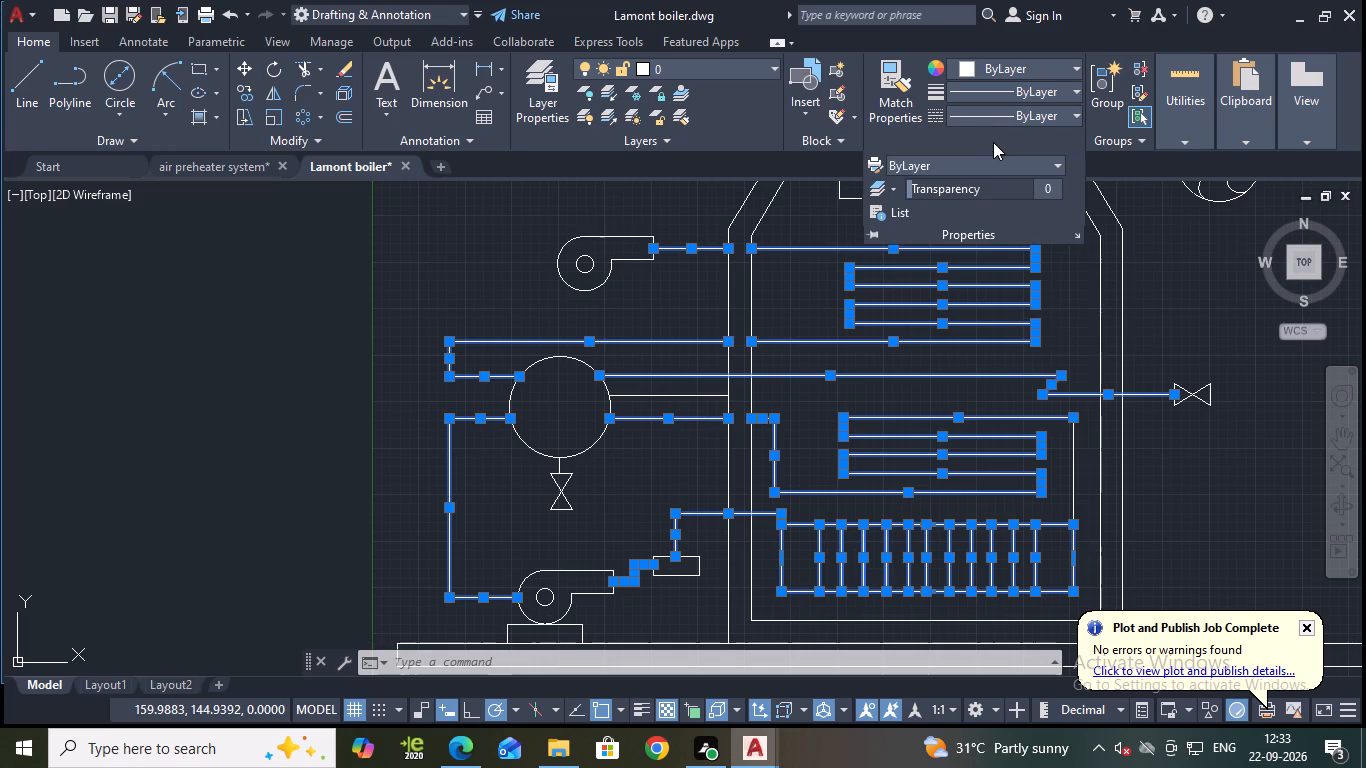
left_click(1070, 172)
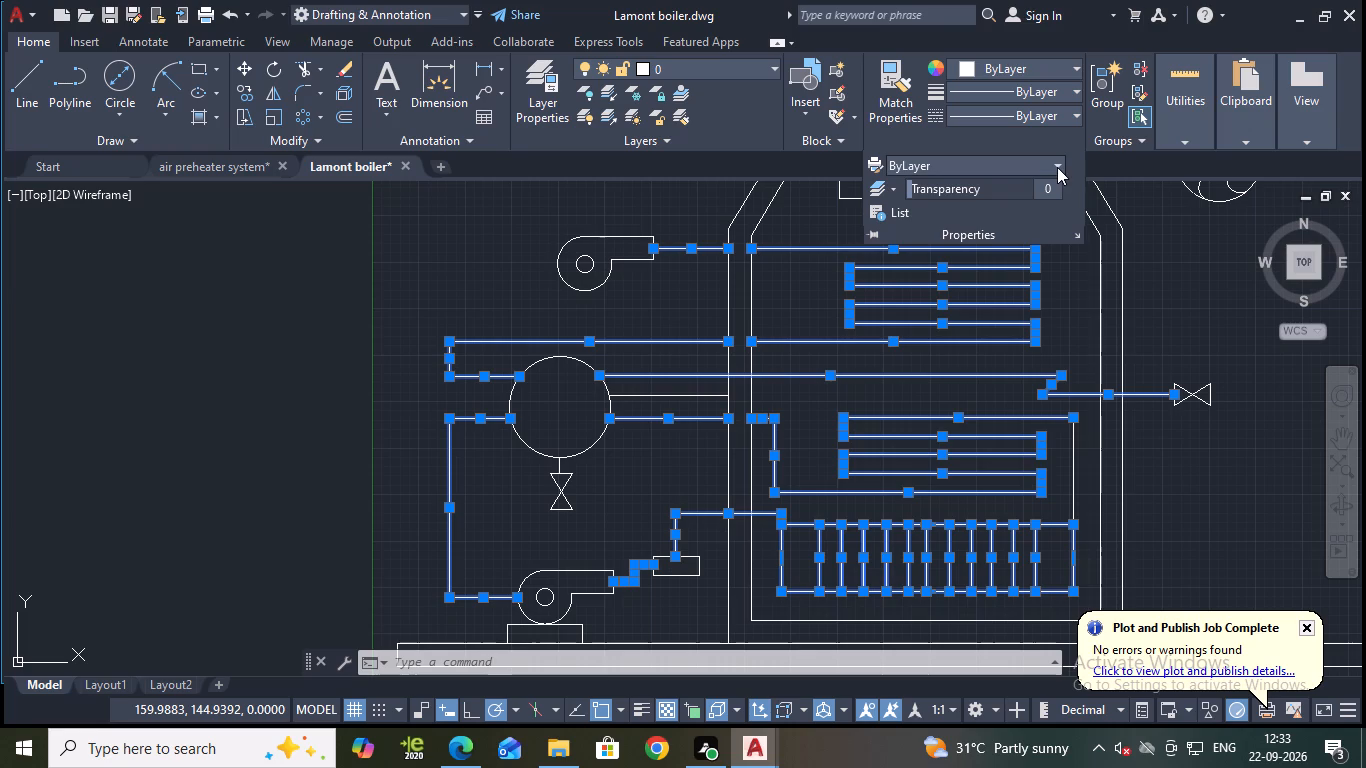
left_click(1057, 167)
left_click(1057, 167)
left_click(1064, 70)
left_click(1066, 71)
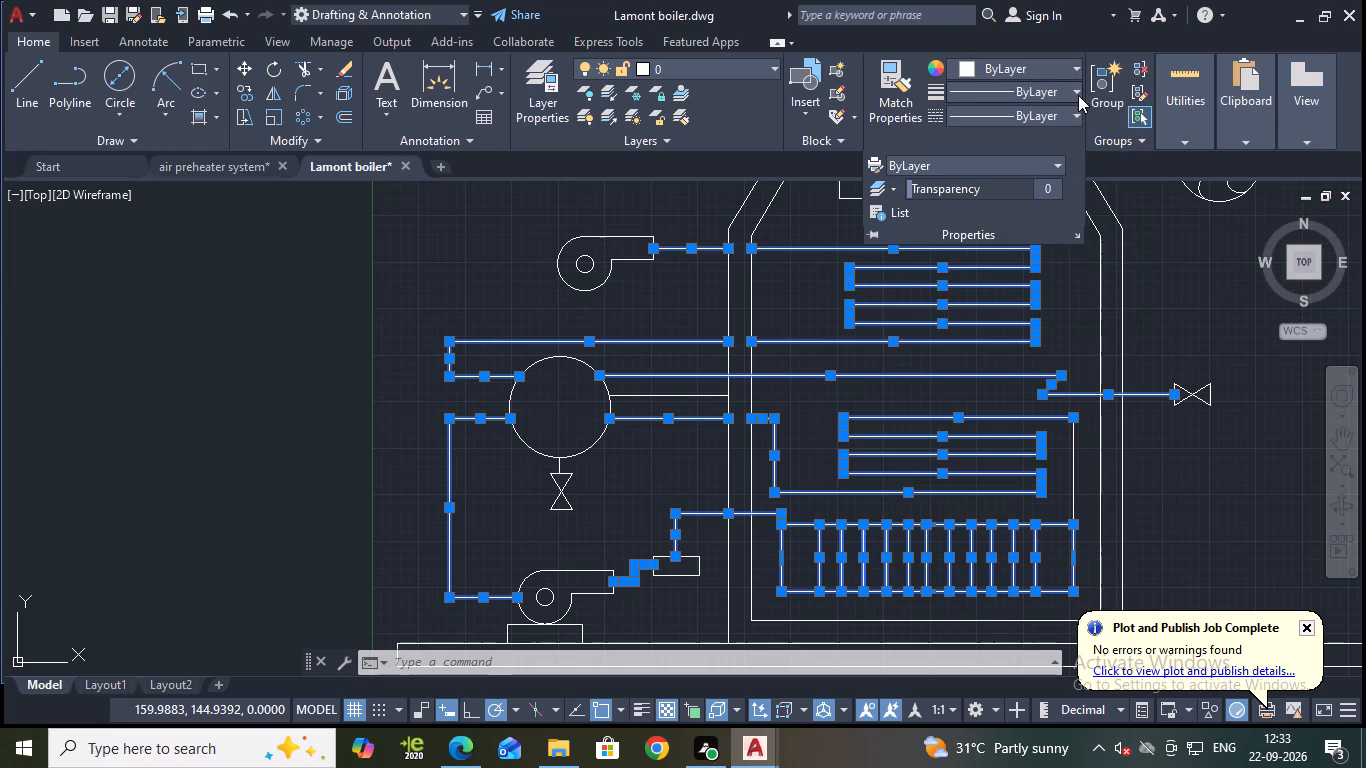
left_click(1078, 95)
left_click(1078, 95)
left_click(1078, 96)
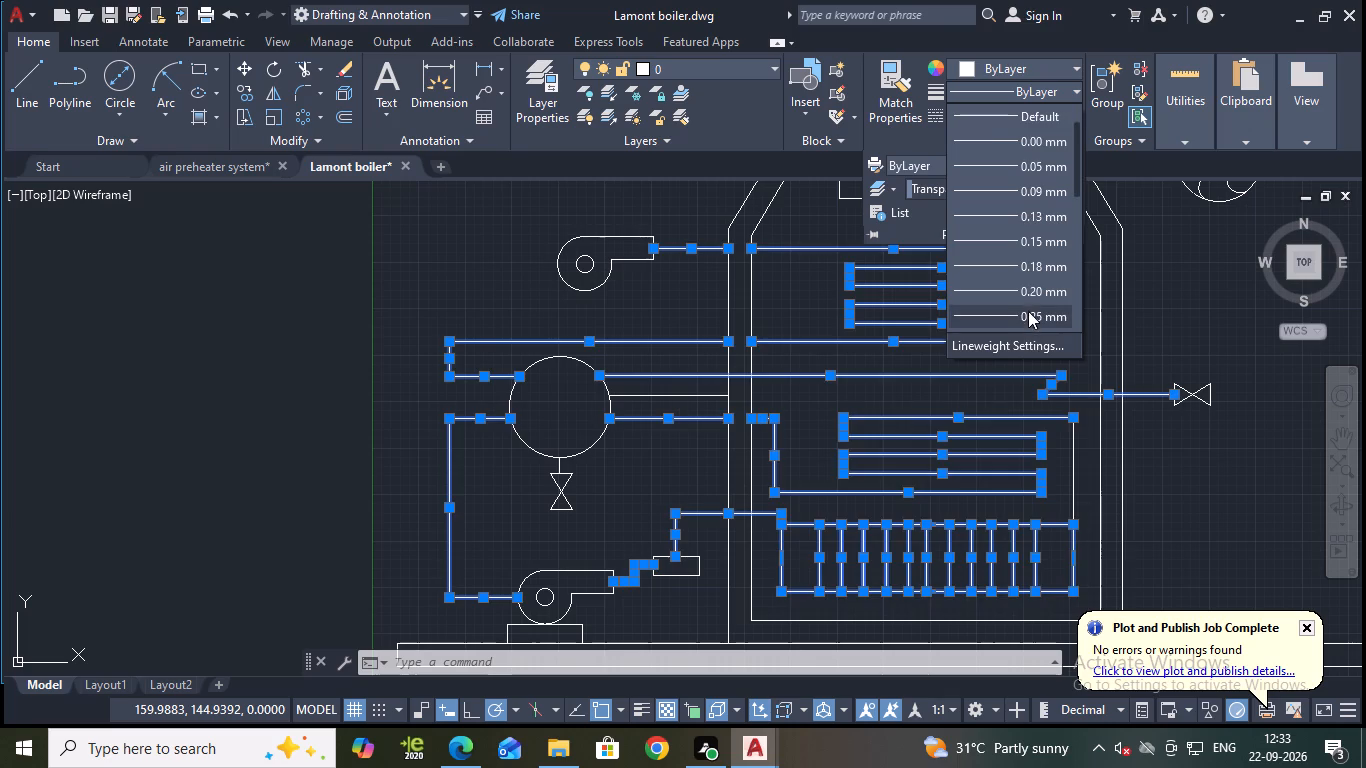
scroll(1028, 309, "down", 5)
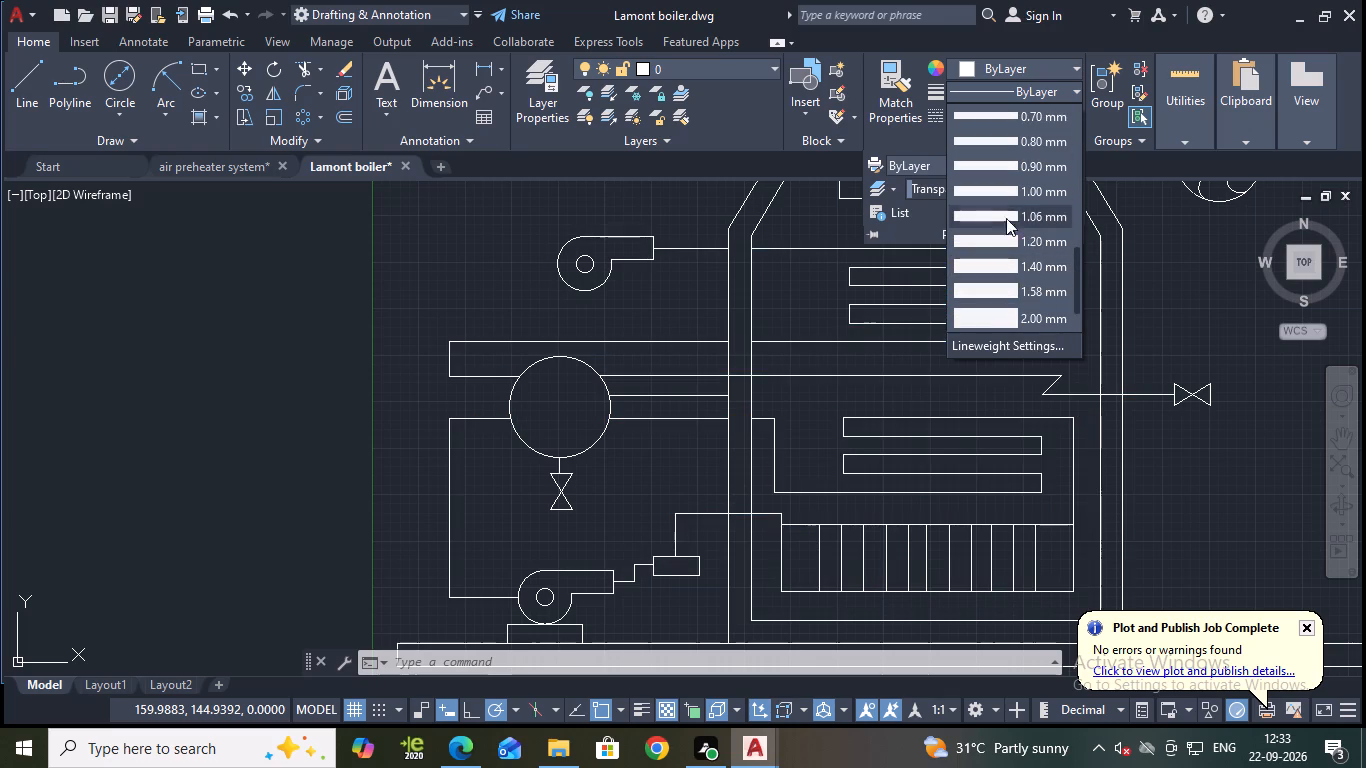
scroll(1020, 156, "up", 4)
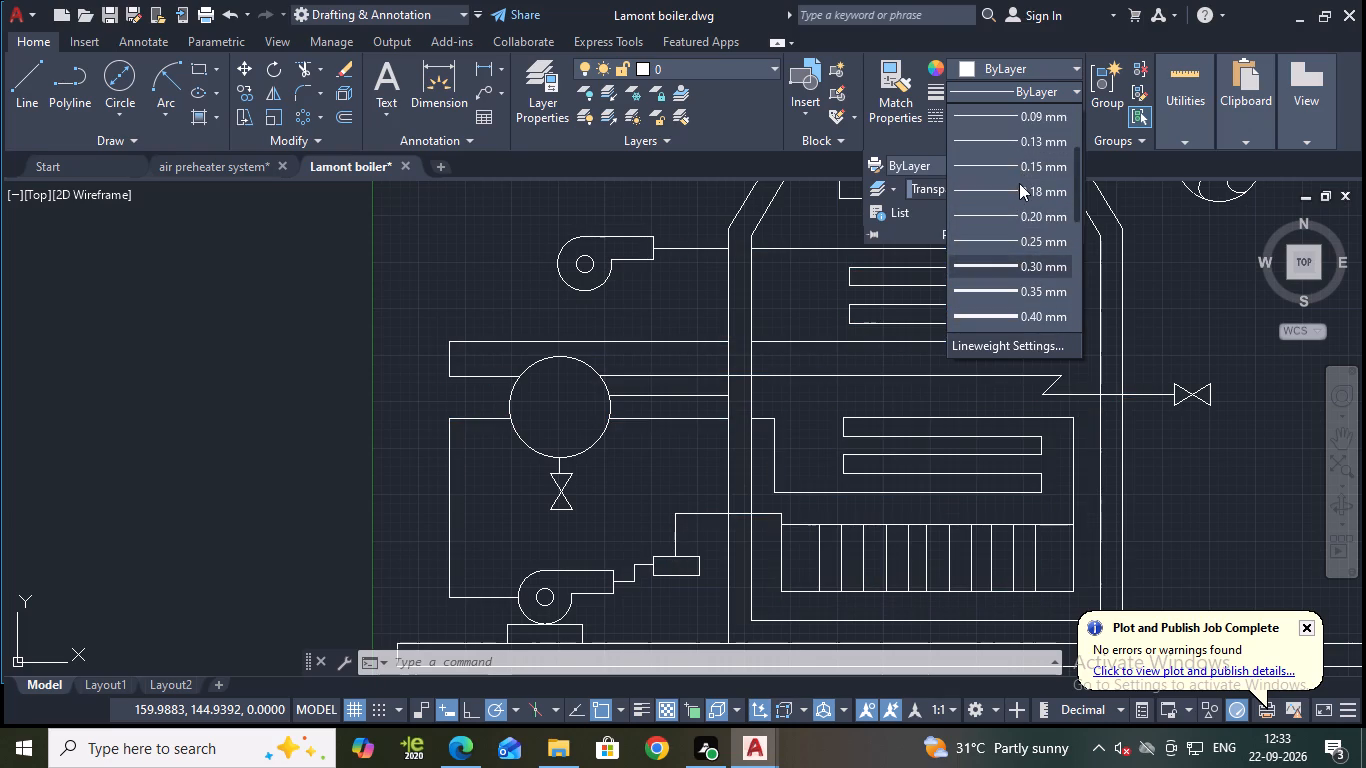
left_click(1029, 286)
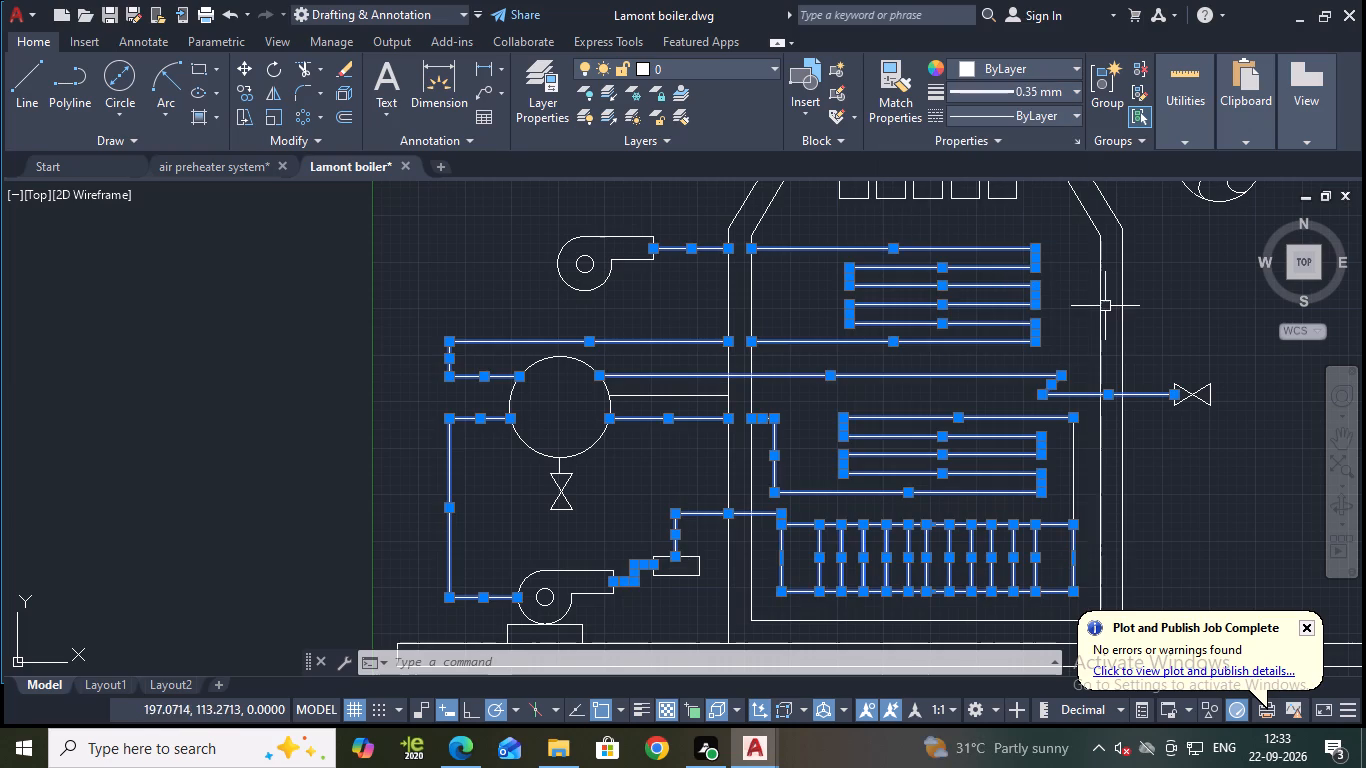
left_click(1143, 312)
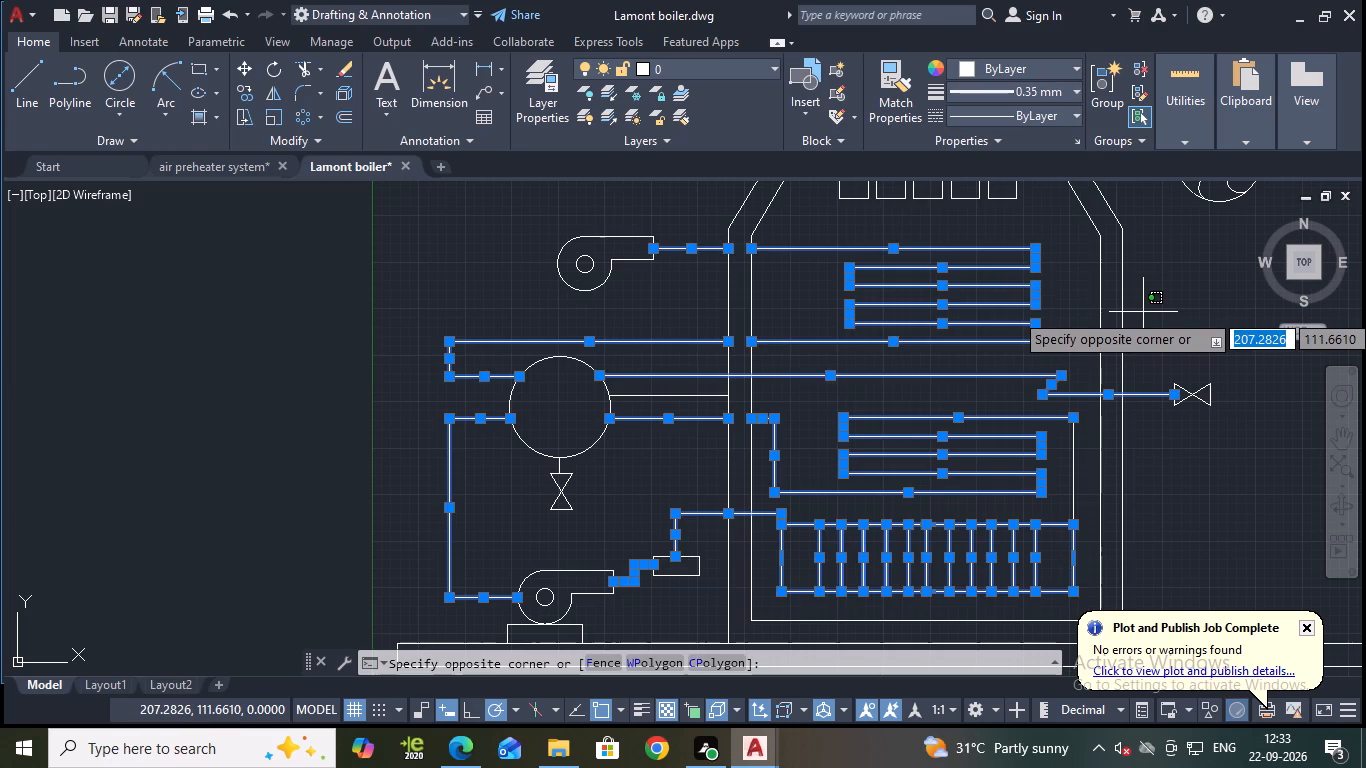
left_click(1166, 314)
key("Escape")
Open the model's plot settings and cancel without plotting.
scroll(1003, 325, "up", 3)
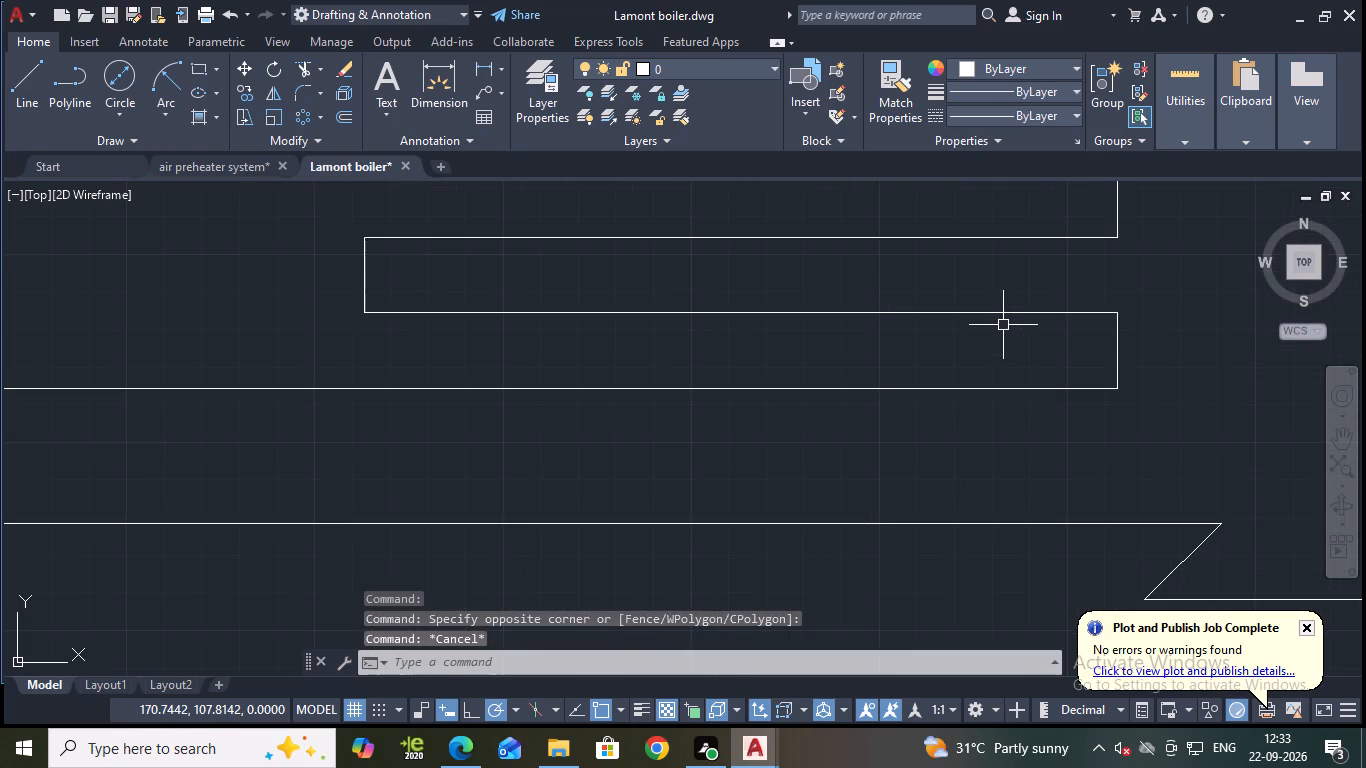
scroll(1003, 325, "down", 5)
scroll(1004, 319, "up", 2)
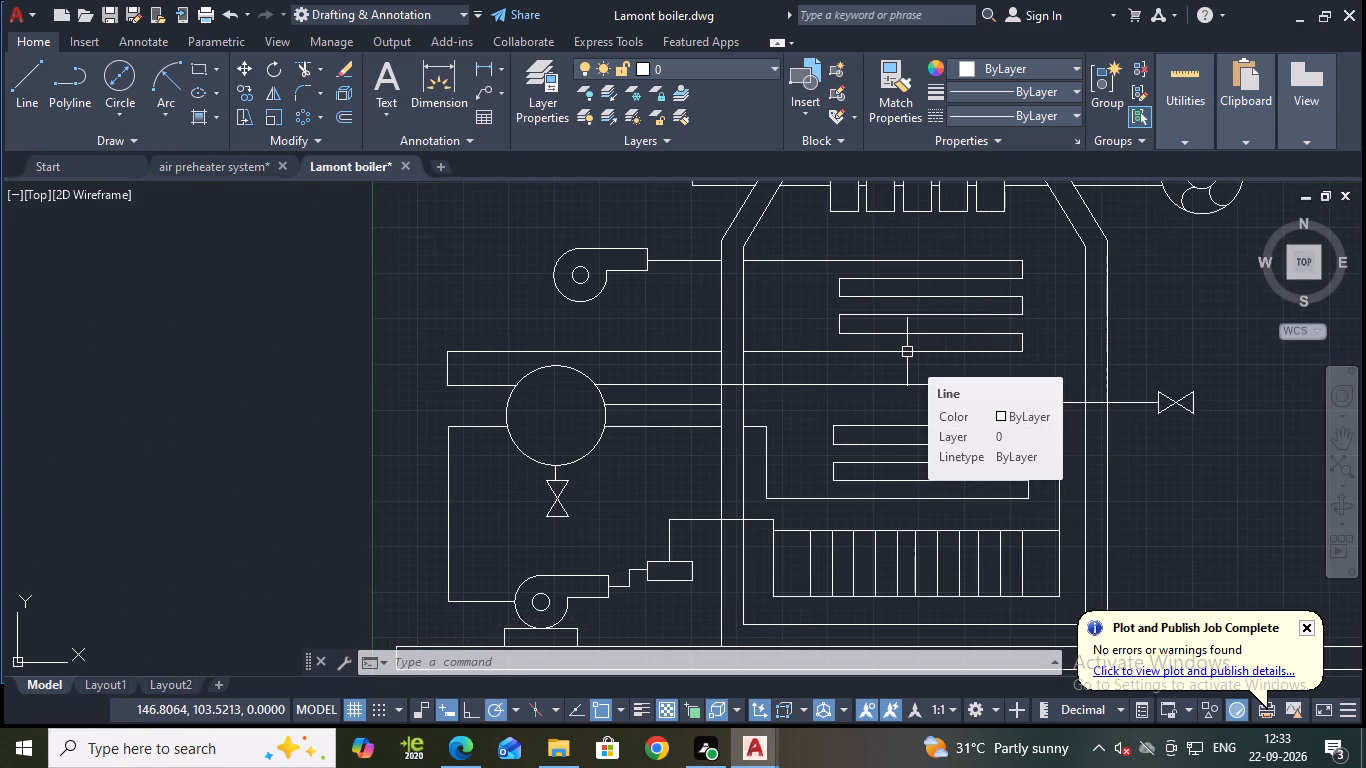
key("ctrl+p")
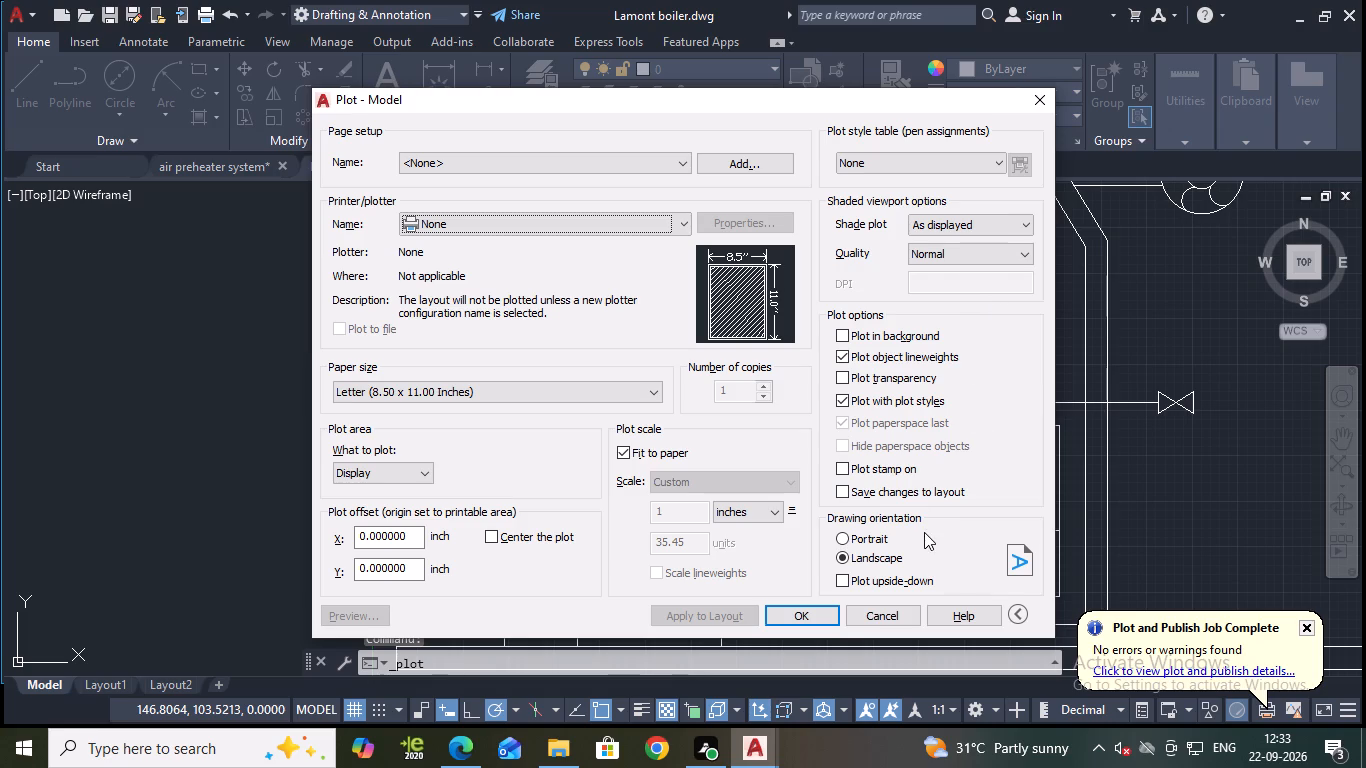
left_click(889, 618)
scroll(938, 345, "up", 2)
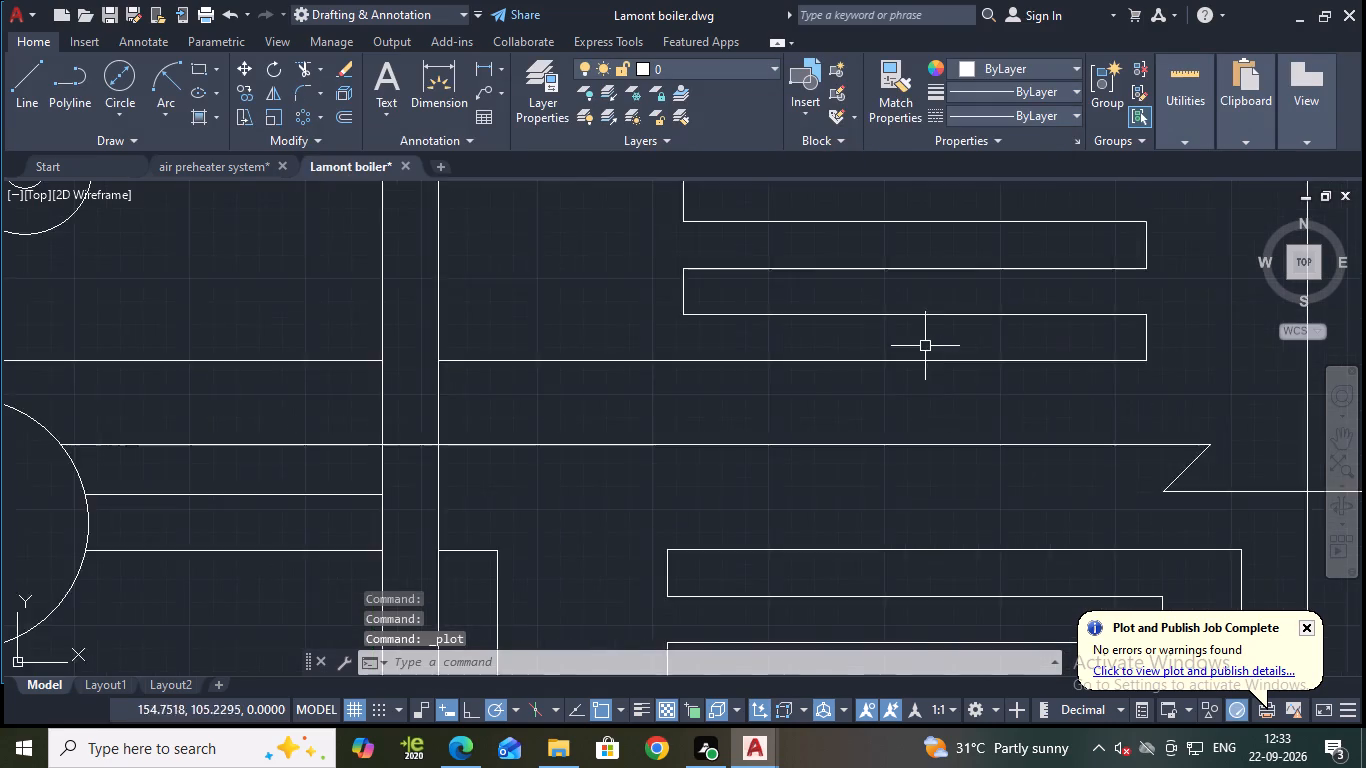
Set the Standard dimension style's dimension line lineweight to 0.30 mm and make the style current.
scroll(921, 347, "down", 3)
middle_click_drag(1077, 307, 1032, 376)
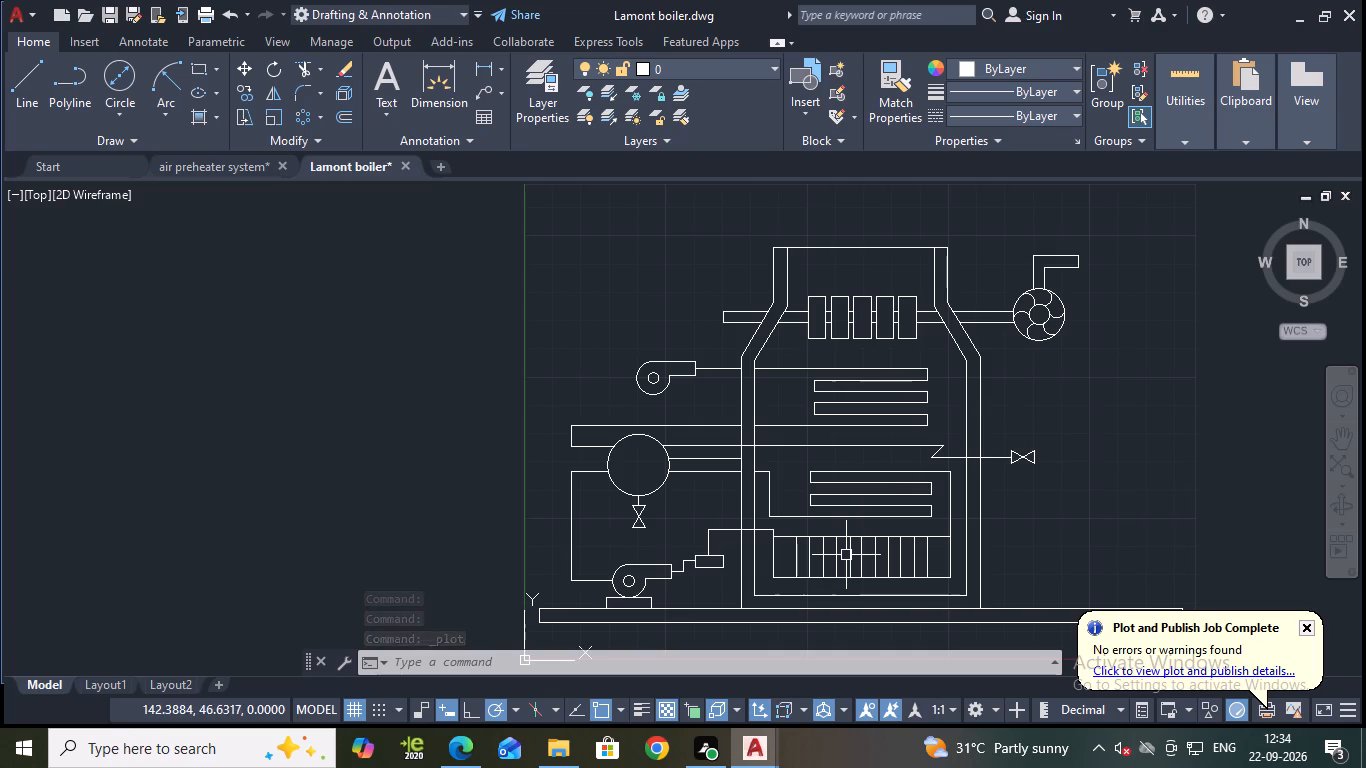
scroll(797, 587, "up", 2)
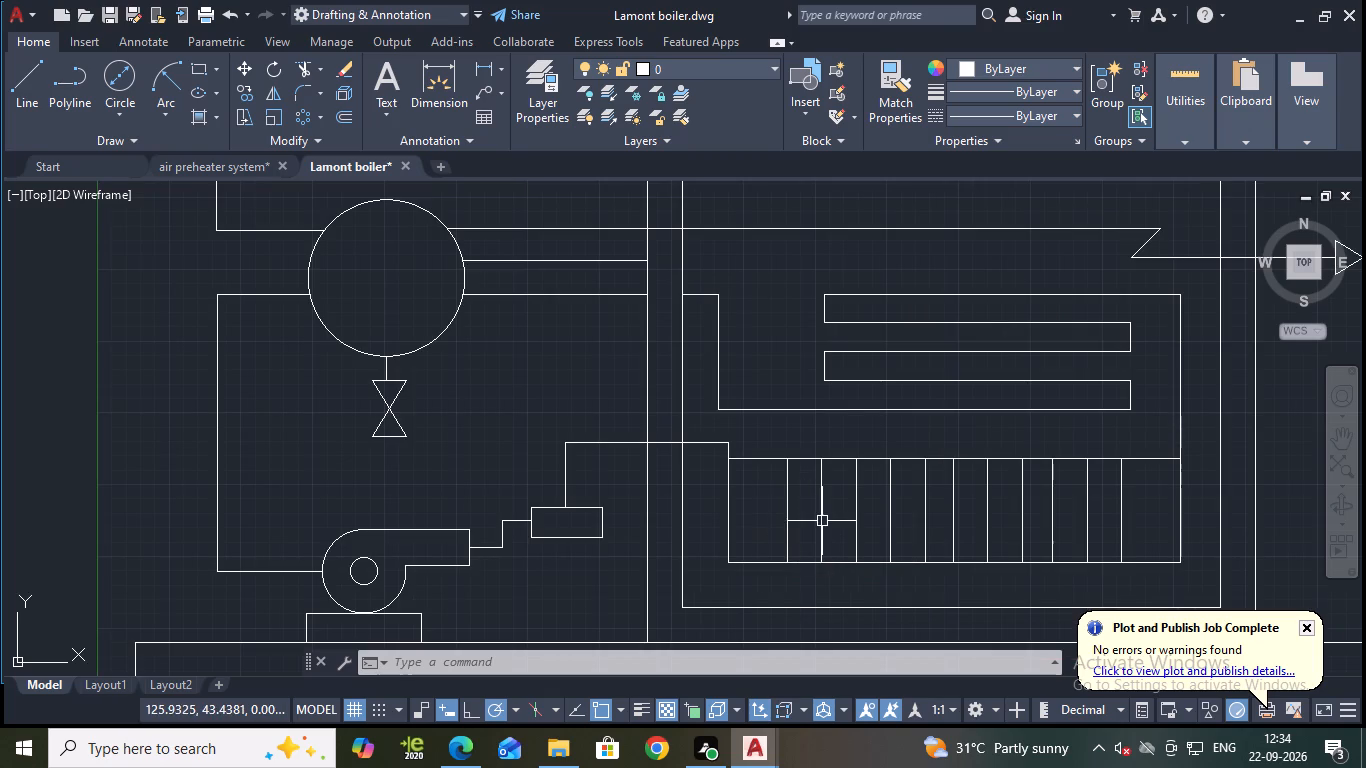
key("Escape")
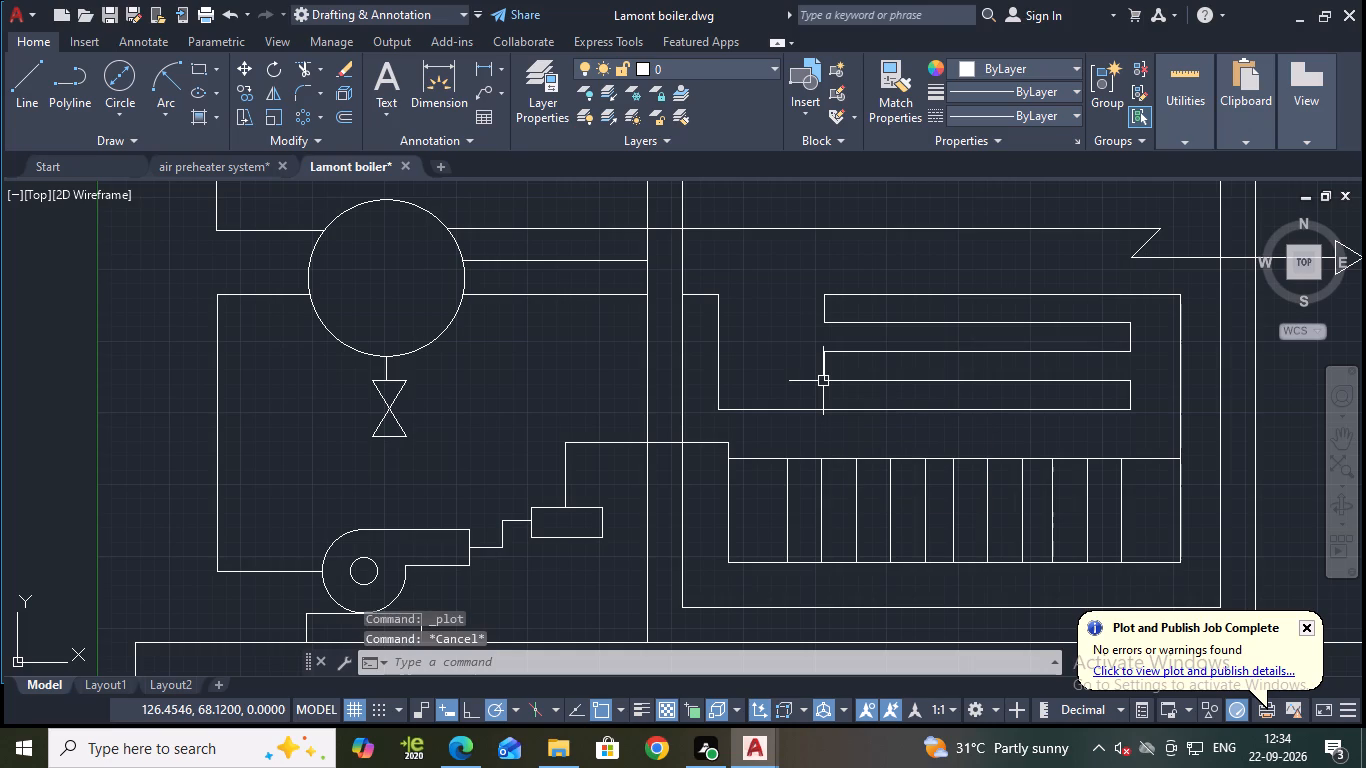
key("d")
key("Return")
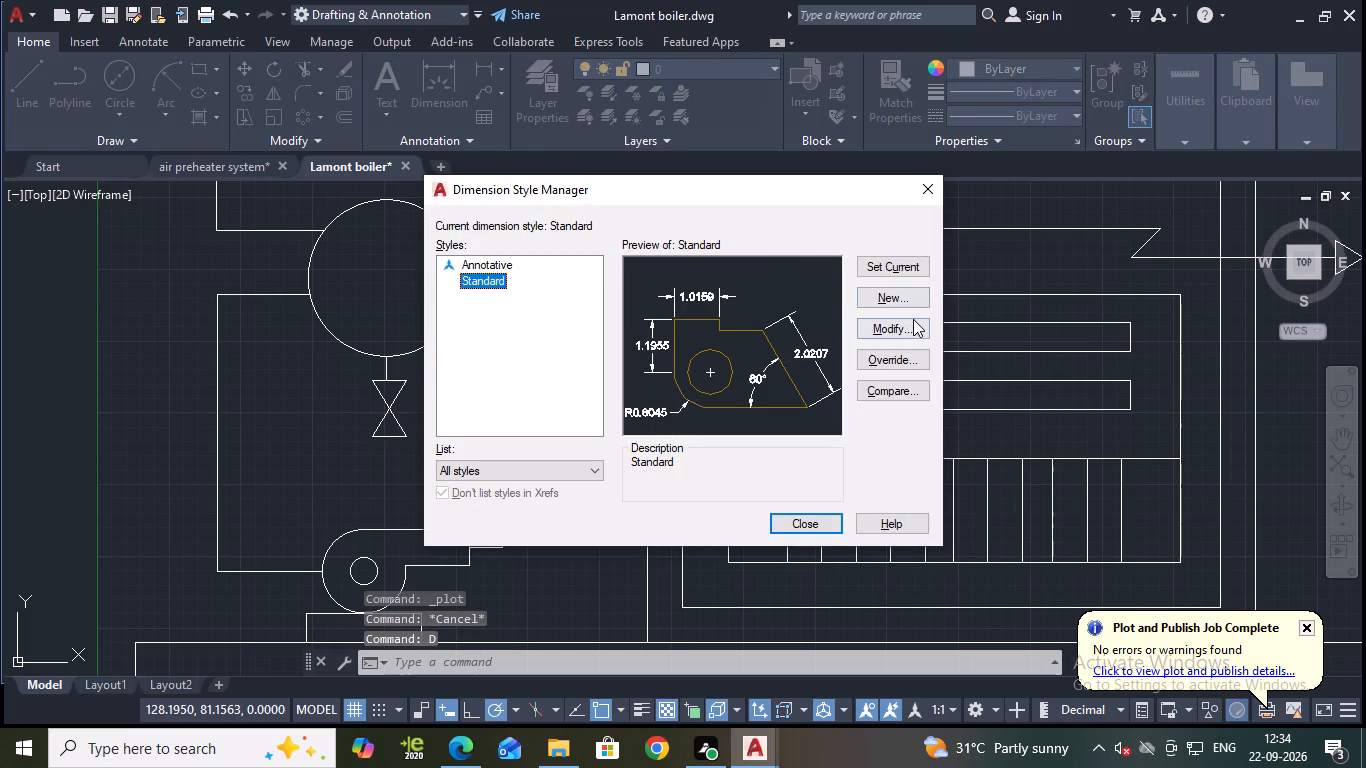
left_click(913, 319)
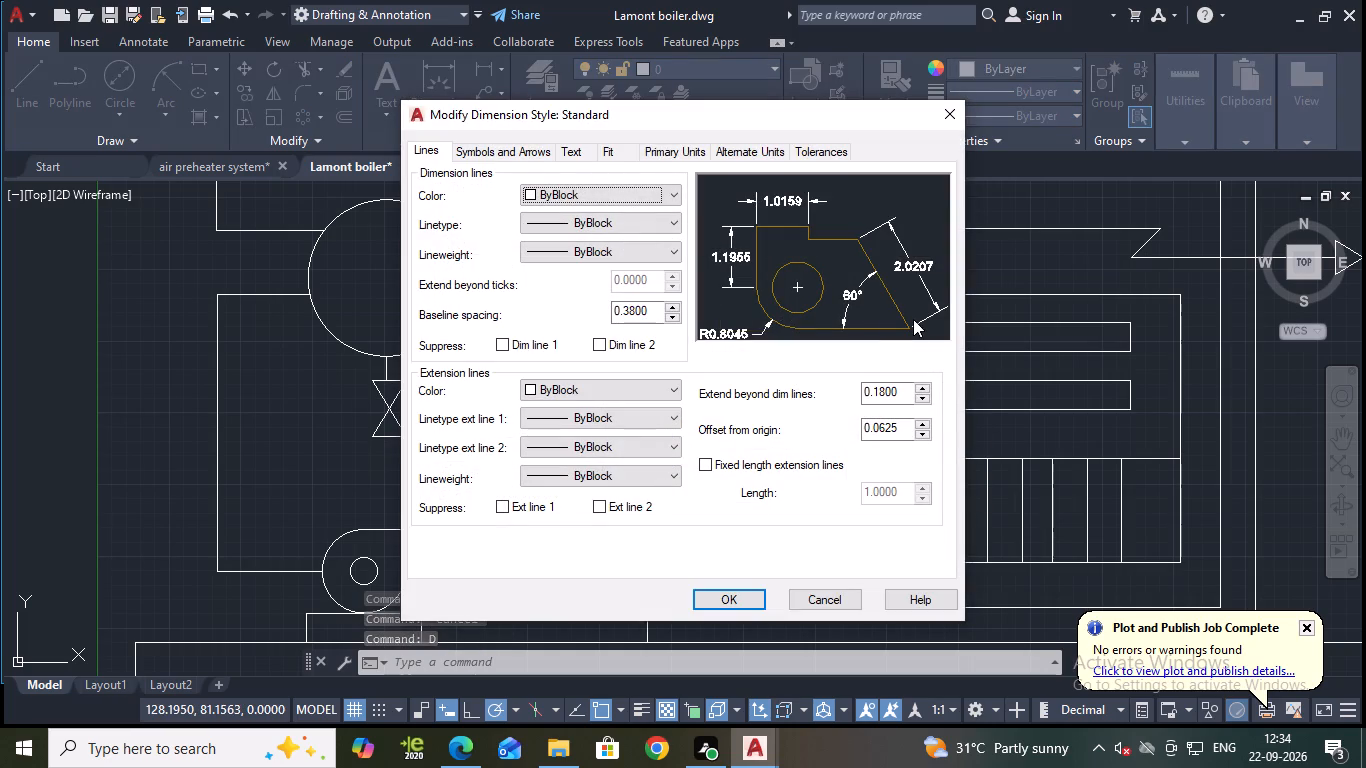
left_click(432, 151)
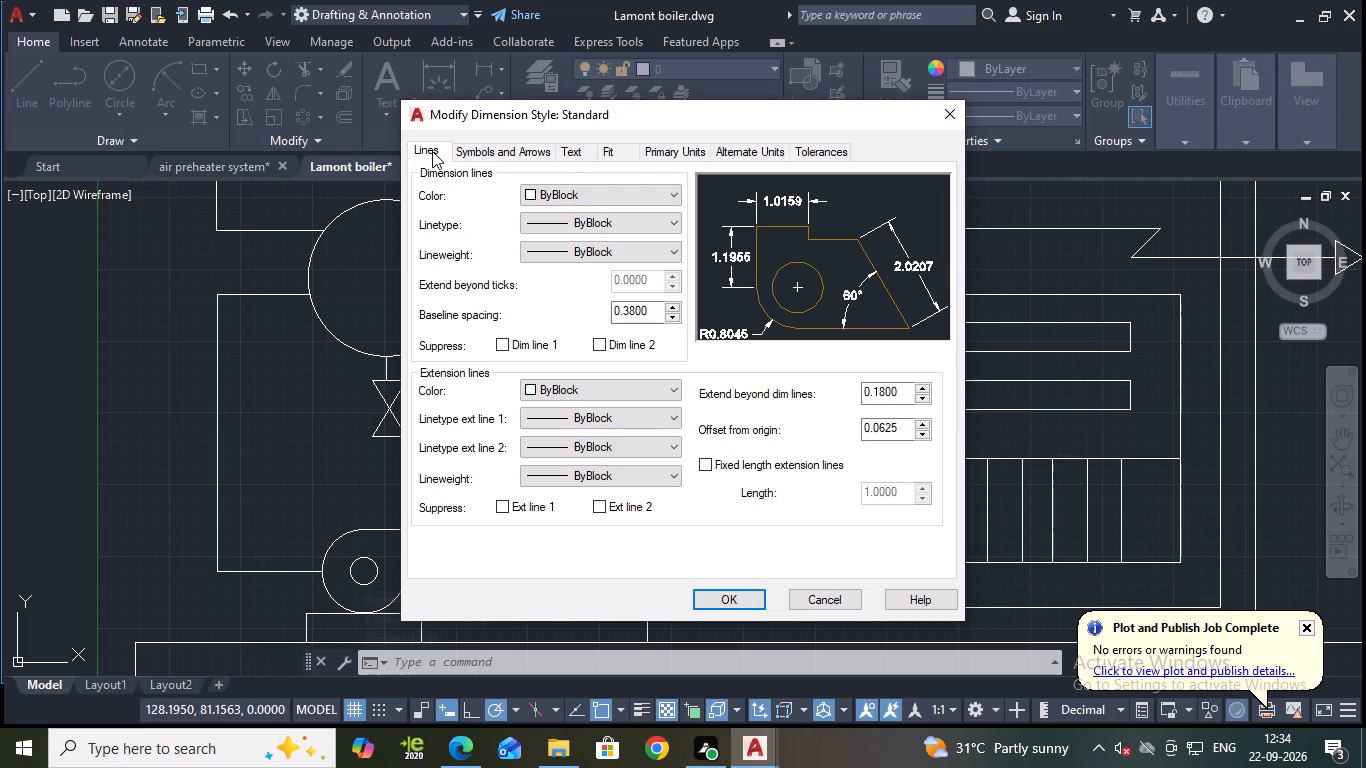
left_click(655, 256)
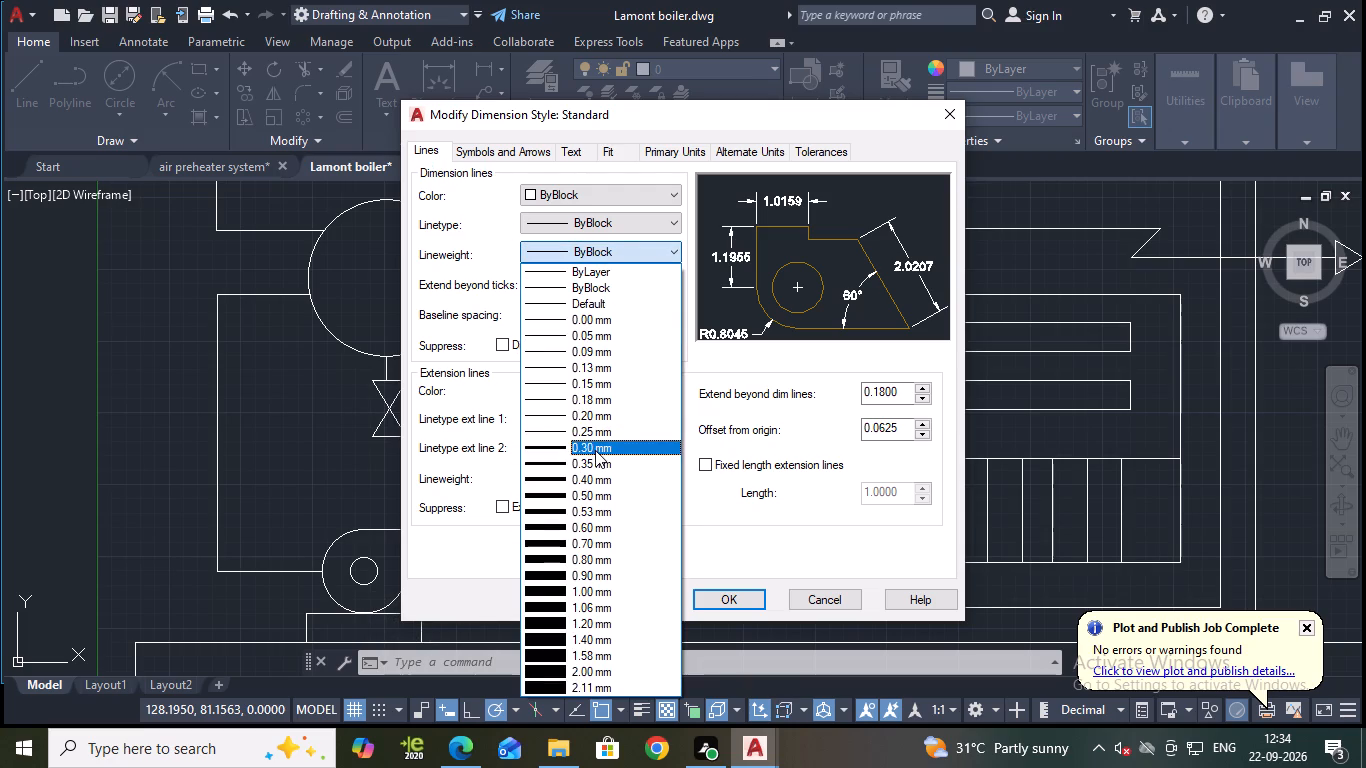
left_click(595, 450)
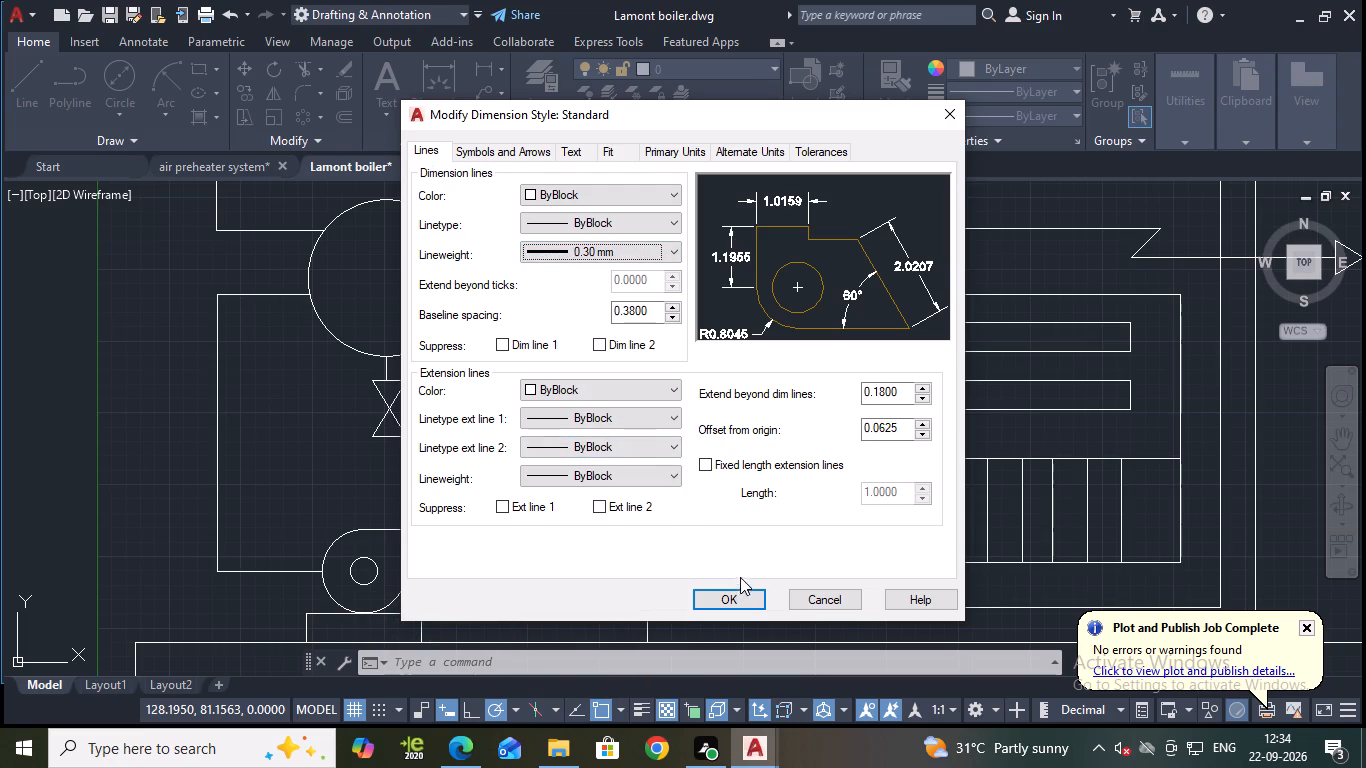
left_click(728, 595)
left_click(901, 265)
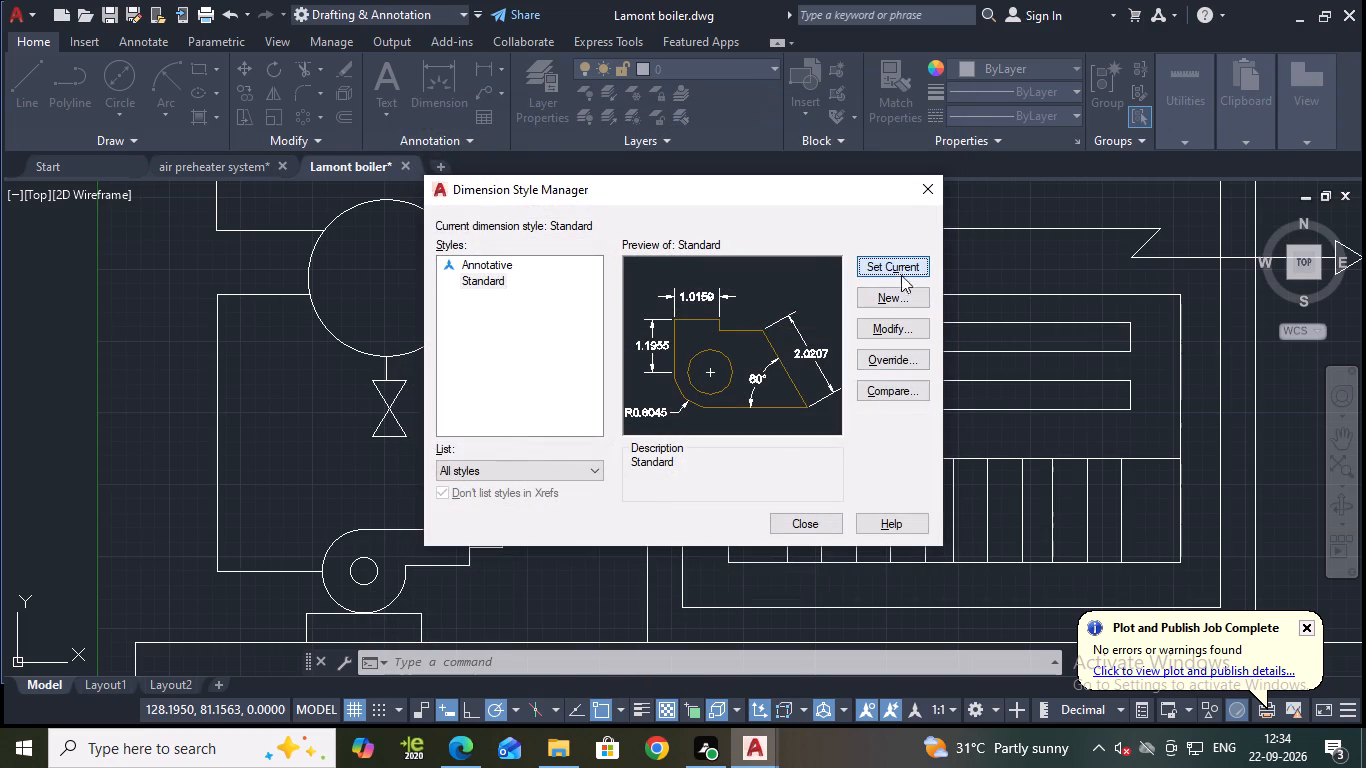
left_click(826, 531)
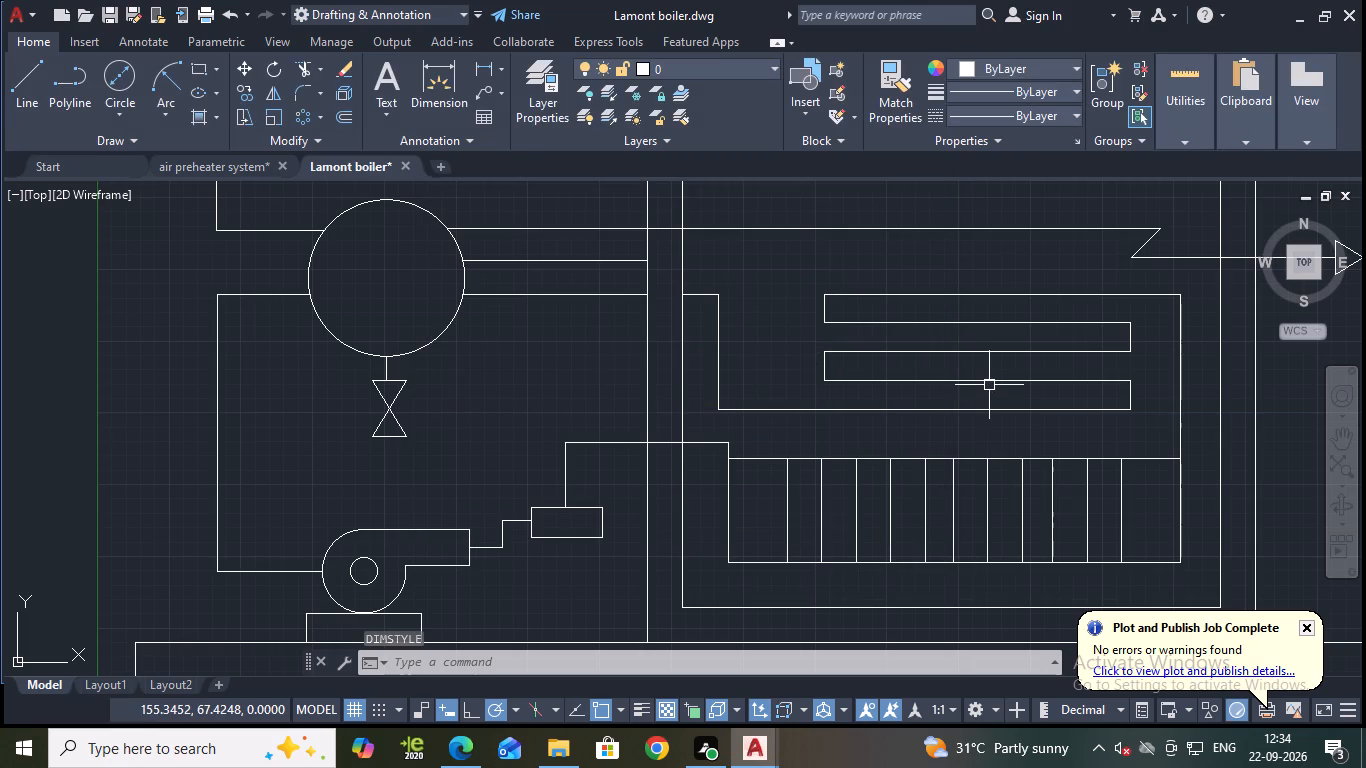
Examine the boiler diagram as a whole and up close around the coils, drum and horizontal valve.
scroll(982, 391, "down", 1)
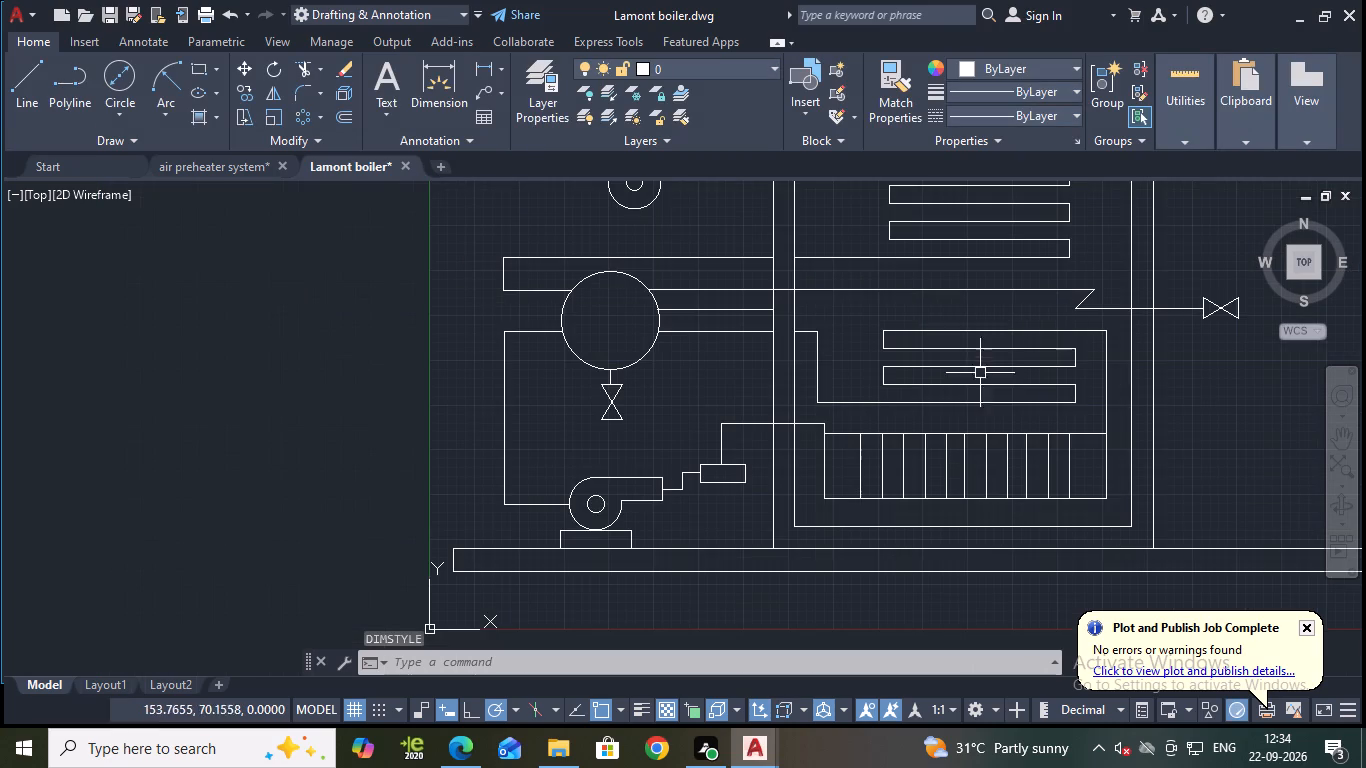
scroll(544, 350, "up", 3)
scroll(544, 350, "down", 5)
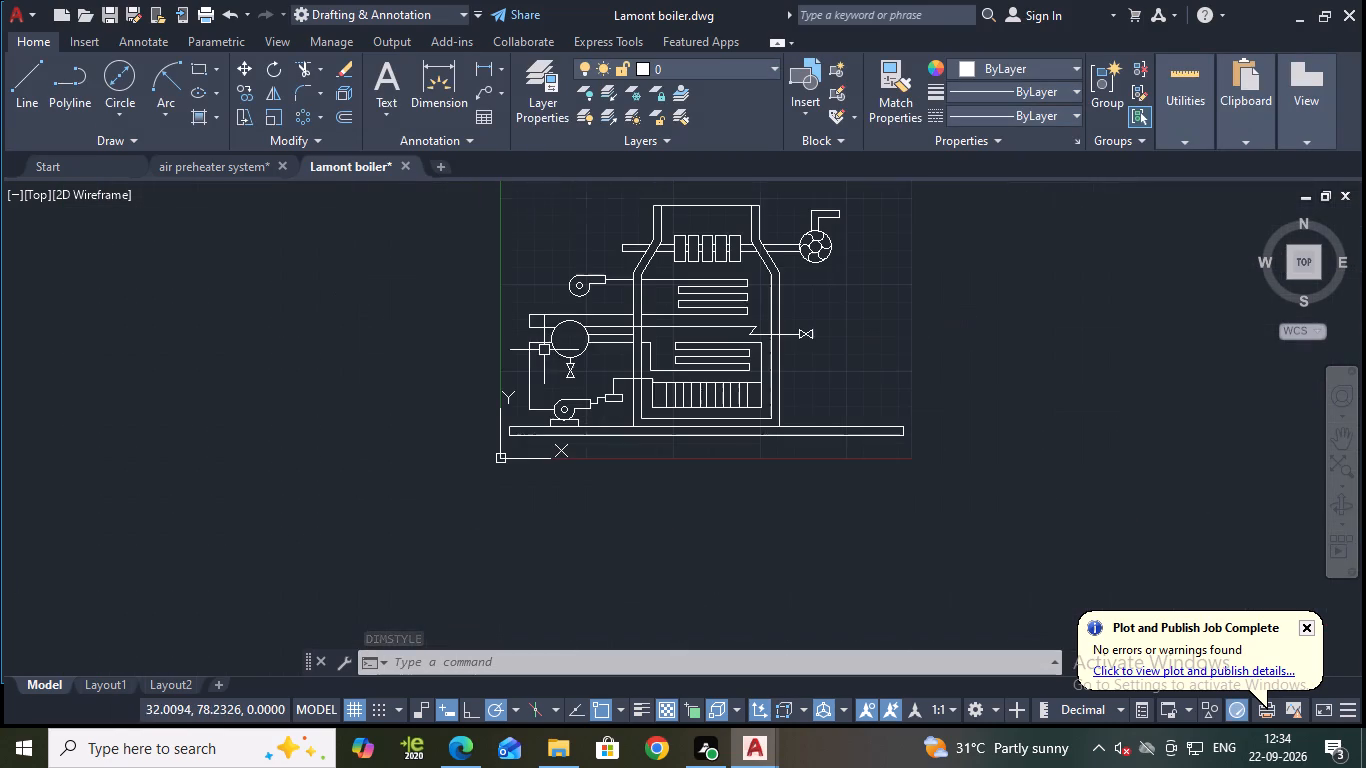
scroll(677, 309, "down", 4)
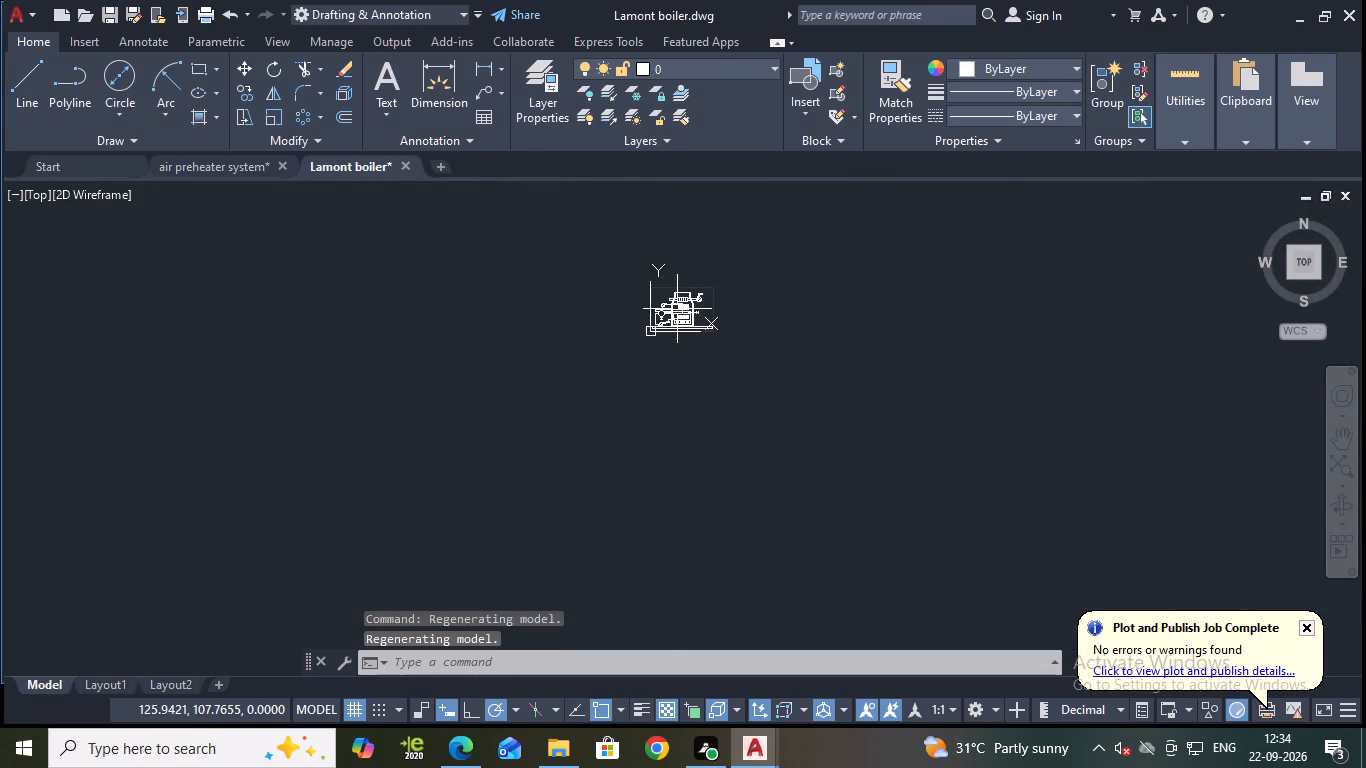
scroll(677, 309, "up", 4)
scroll(677, 309, "down", 9)
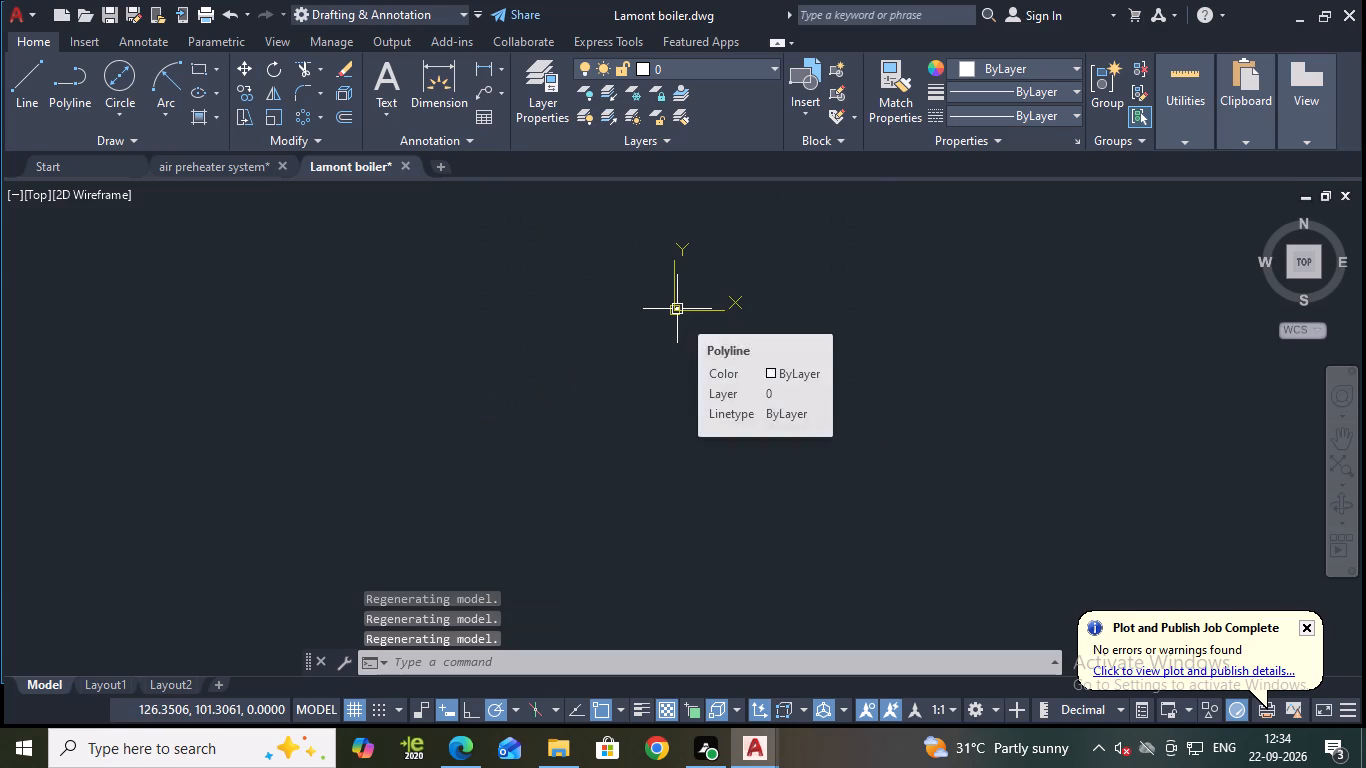
scroll(677, 309, "up", 7)
scroll(567, 275, "up", 4)
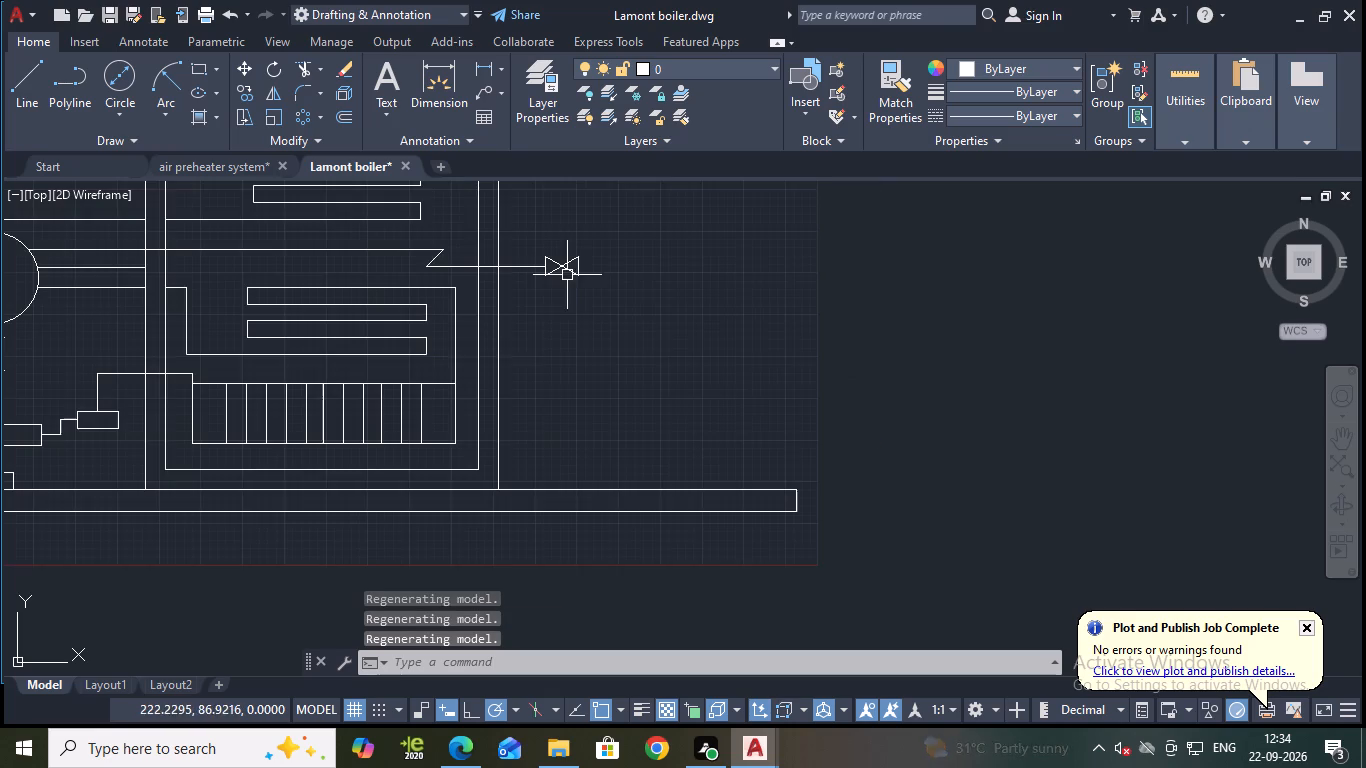
scroll(590, 307, "up", 1)
middle_click_drag(590, 308, 1000, 414)
scroll(984, 407, "down", 2)
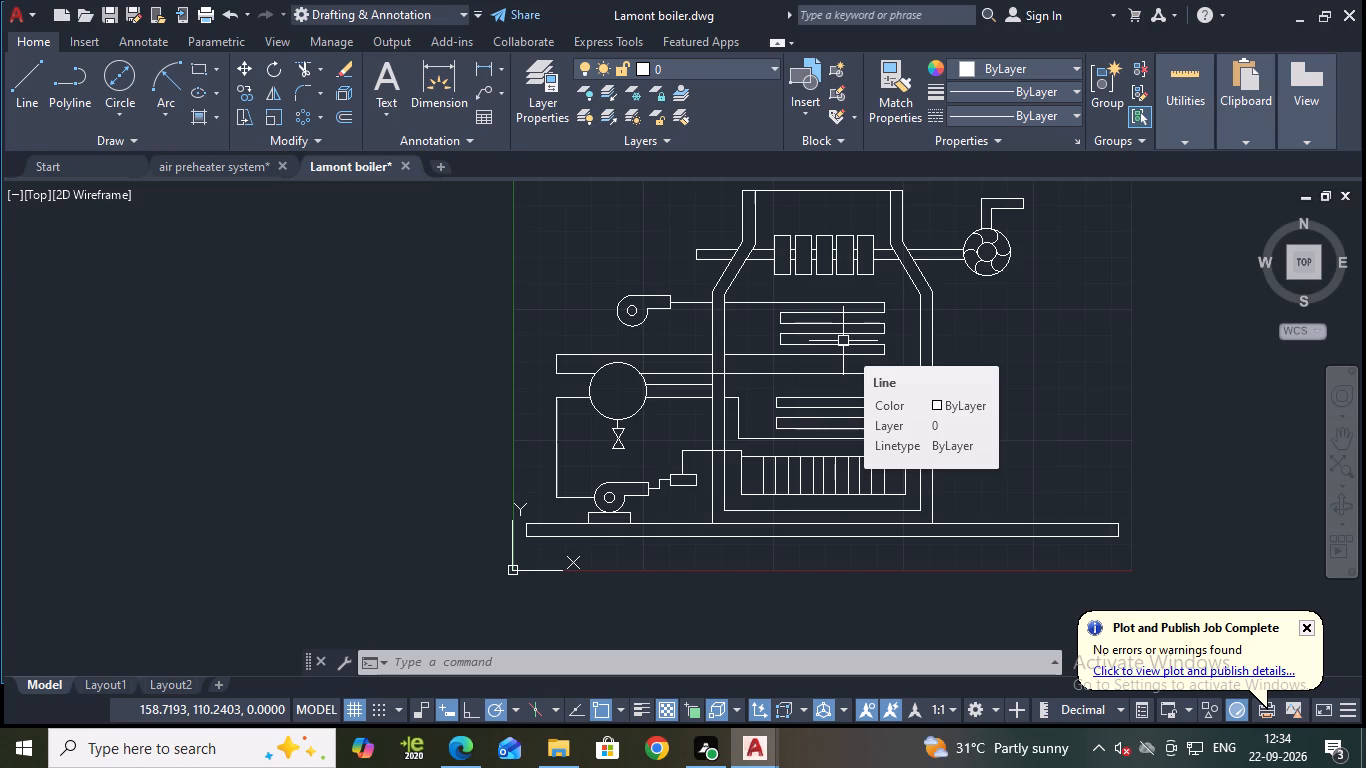
scroll(846, 341, "up", 2)
scroll(846, 341, "down", 1)
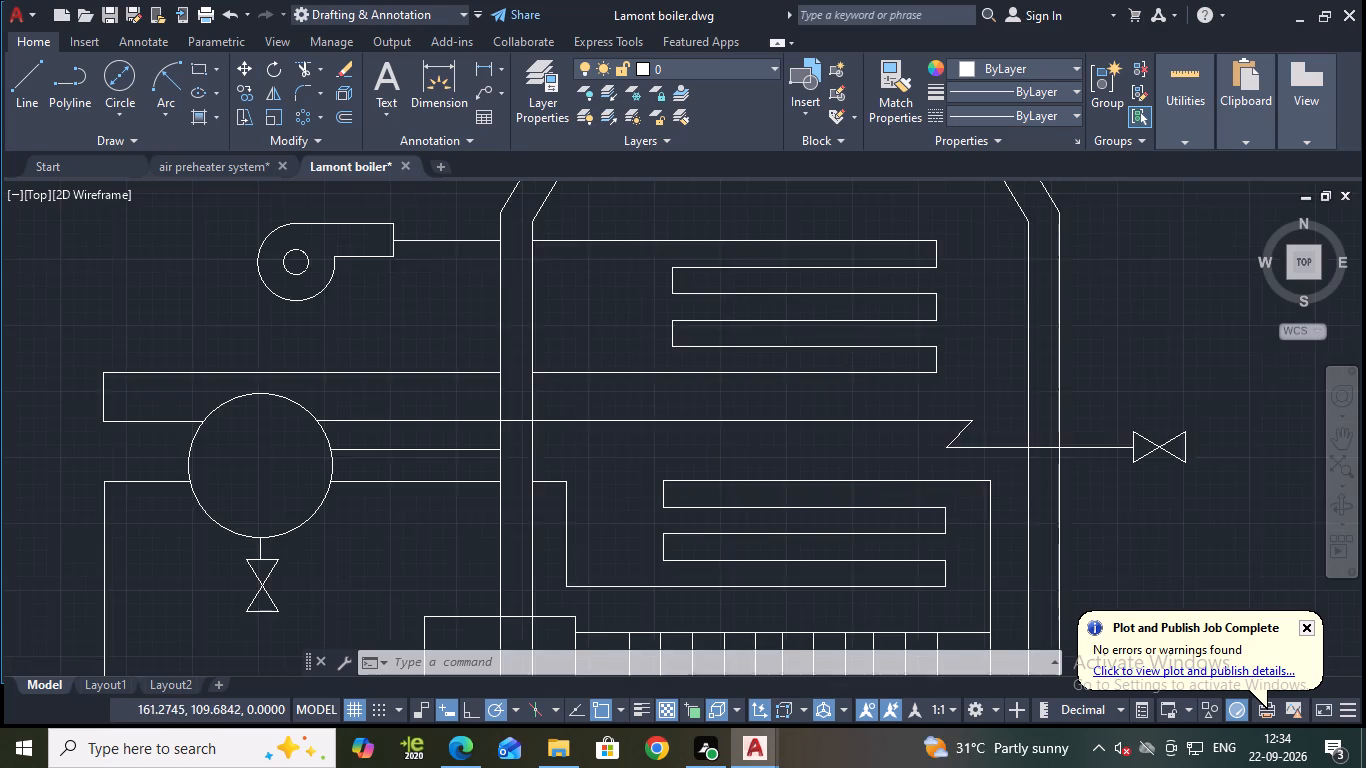
scroll(846, 341, "down", 1)
key("Escape")
scroll(999, 324, "up", 1)
Erase the upper of the two short horizontal lines ending at the boiler's outer wall, between the drum and the boiler.
middle_click_drag(998, 324, 1054, 392)
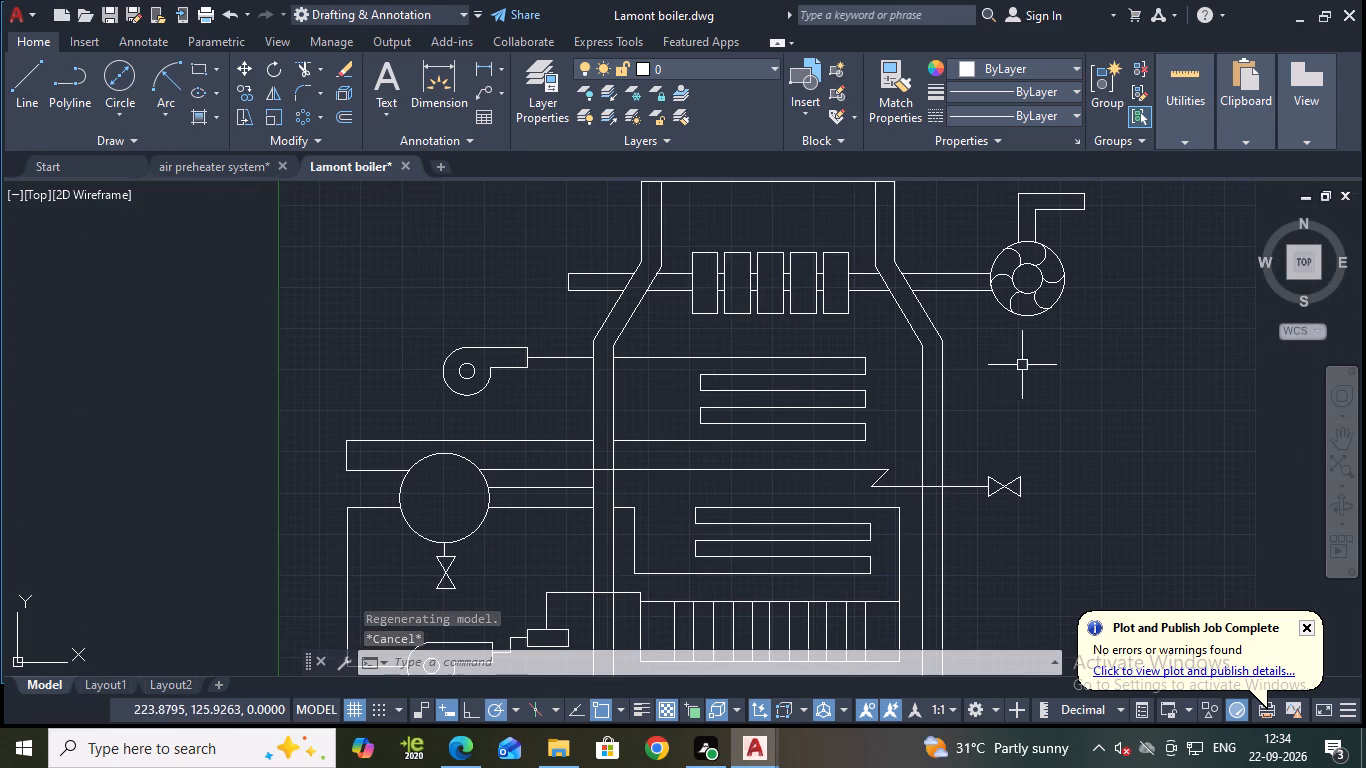
middle_click_drag(1029, 363, 1062, 319)
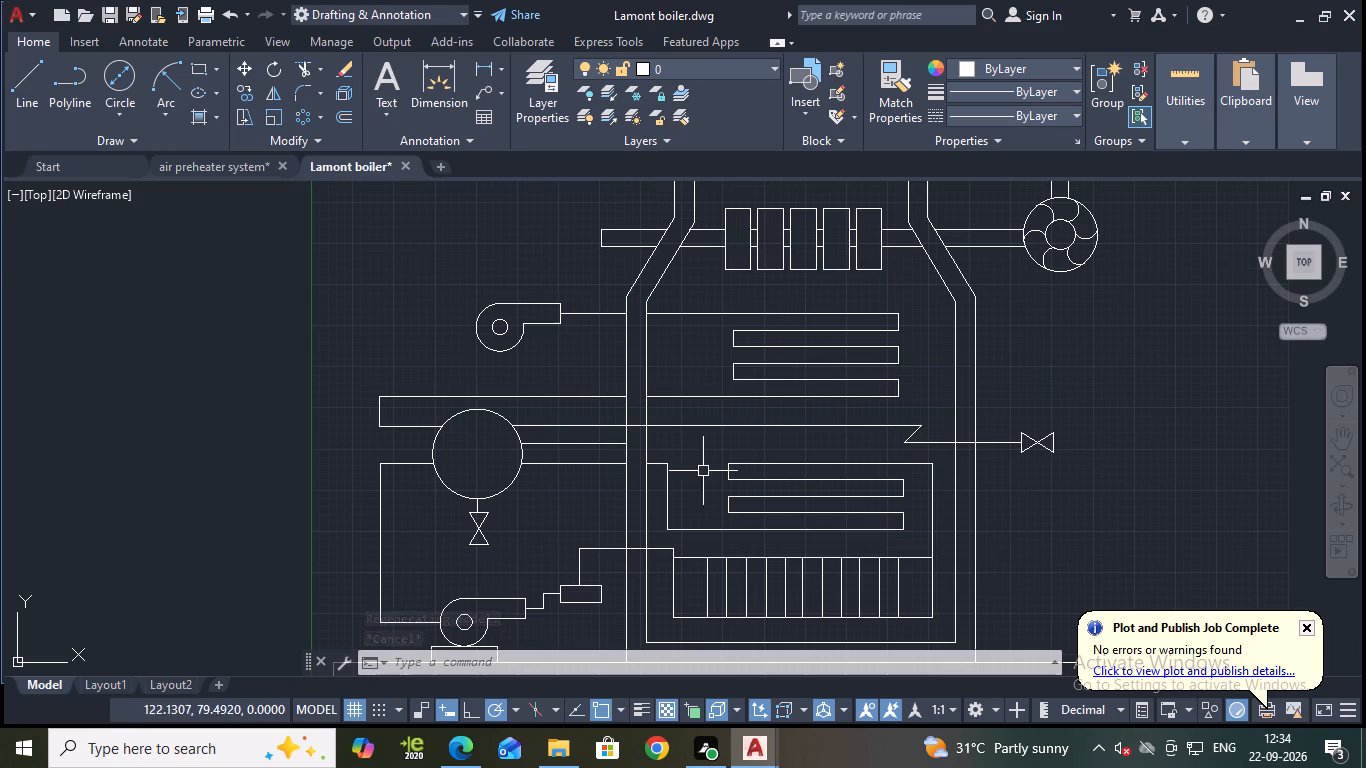
left_click(580, 446)
key("e")
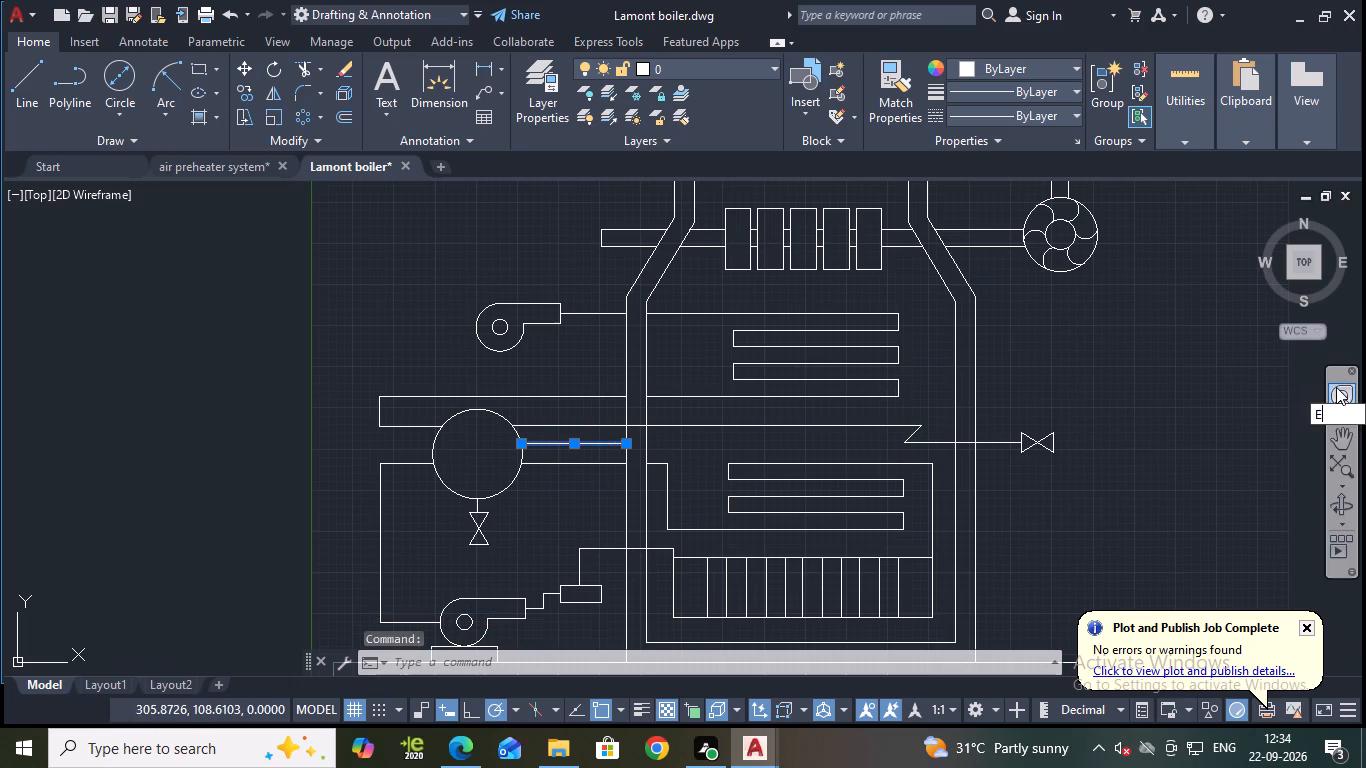
key("Return")
key("Escape")
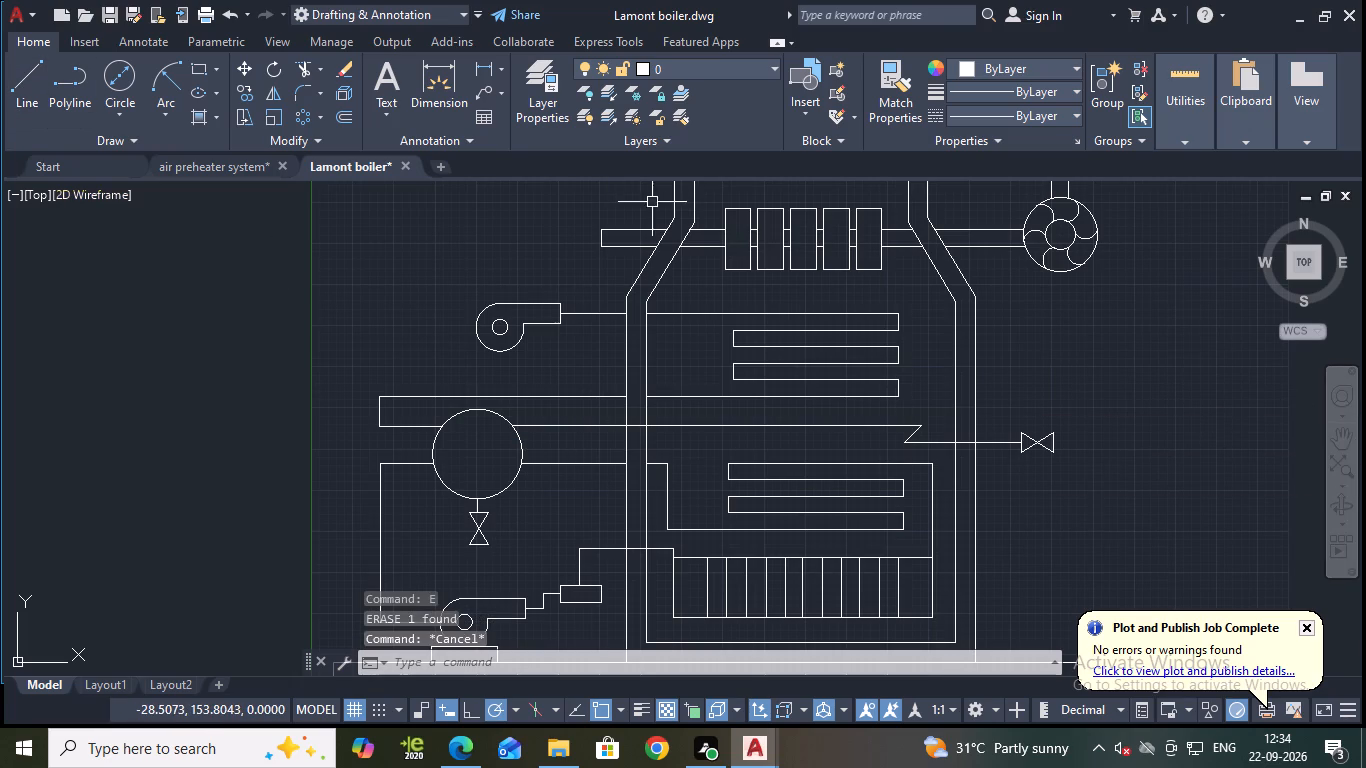
Stretch the outlet pipe line's valve end horizontally through the horizontal valve to a short distance beyond it.
scroll(1019, 440, "up", 3)
left_click(997, 450)
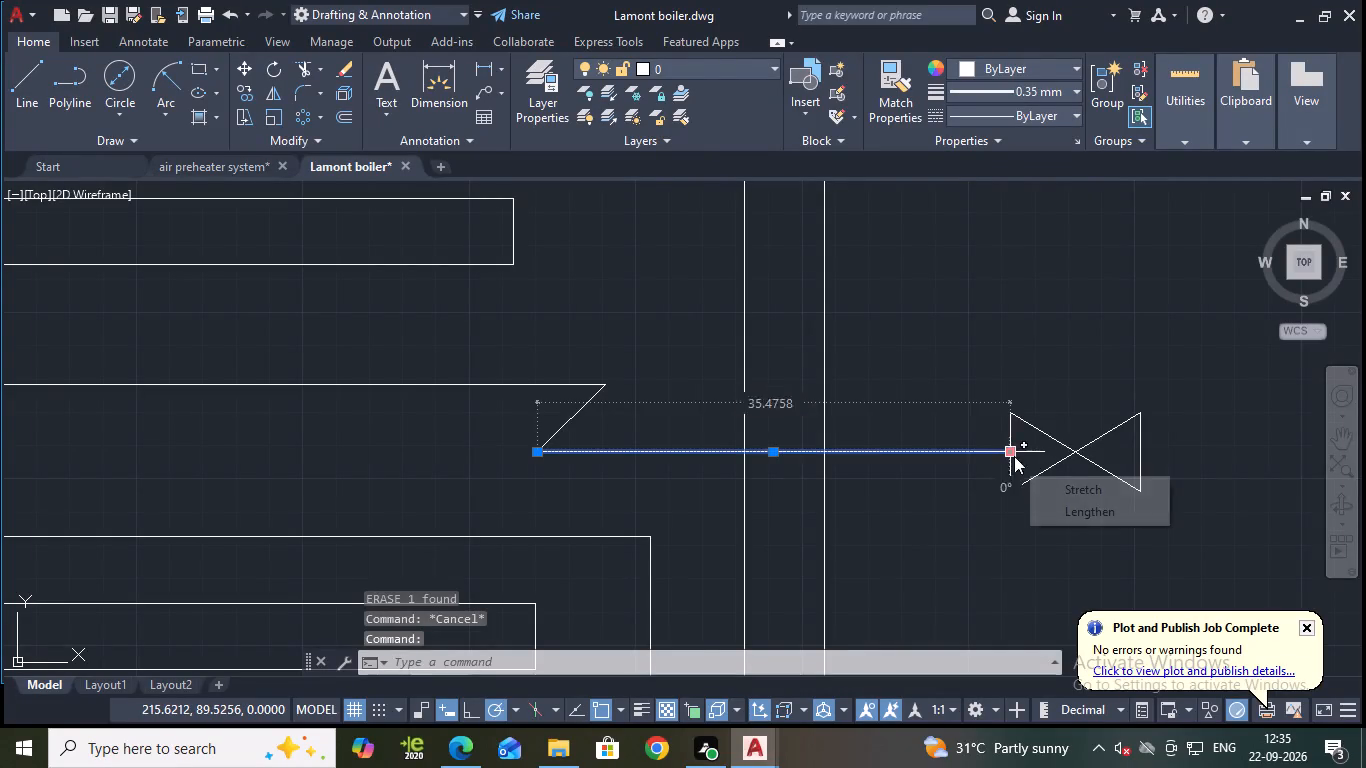
left_click(1014, 456)
left_click(1223, 453)
key("Escape")
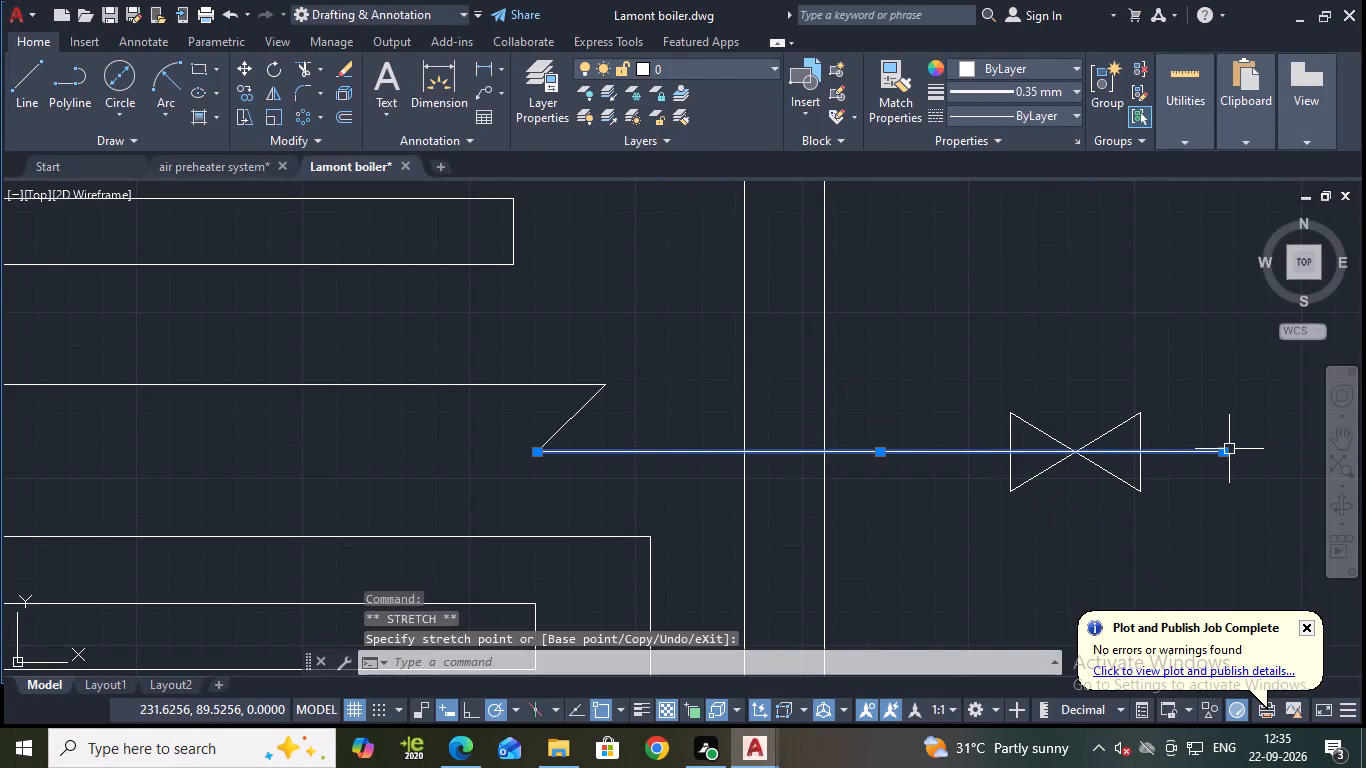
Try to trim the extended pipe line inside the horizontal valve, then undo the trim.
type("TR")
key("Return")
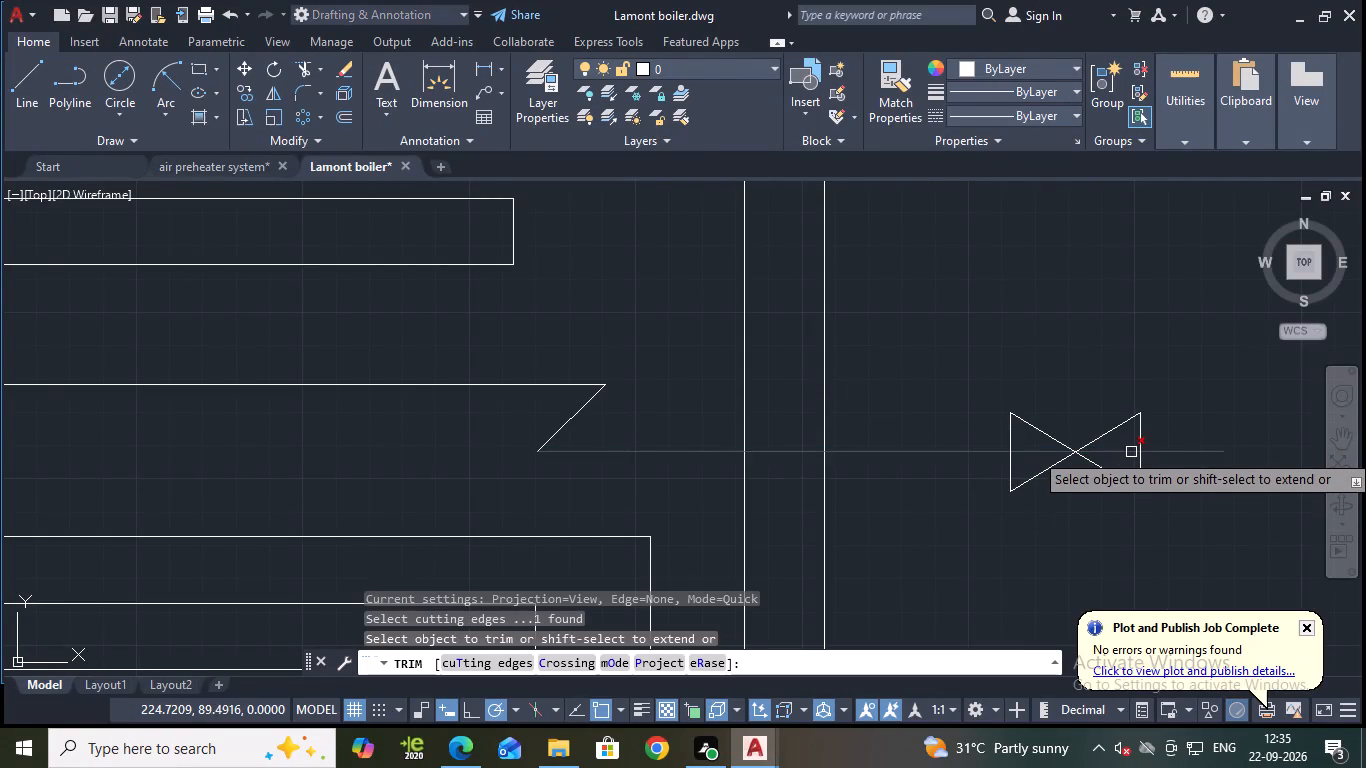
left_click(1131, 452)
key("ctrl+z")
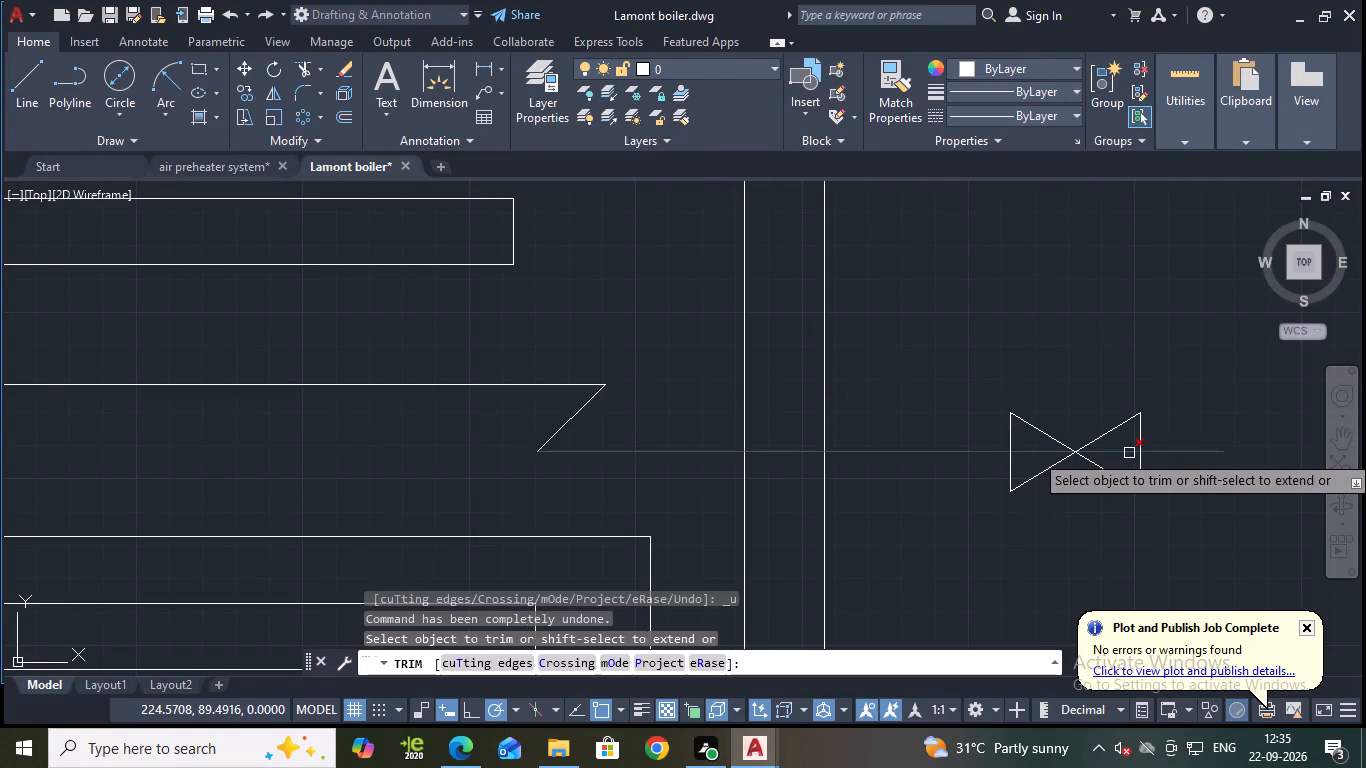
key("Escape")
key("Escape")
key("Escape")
Trim away the pipe line's pieces inside both halves of the horizontal valve and save the drawing.
type("TR")
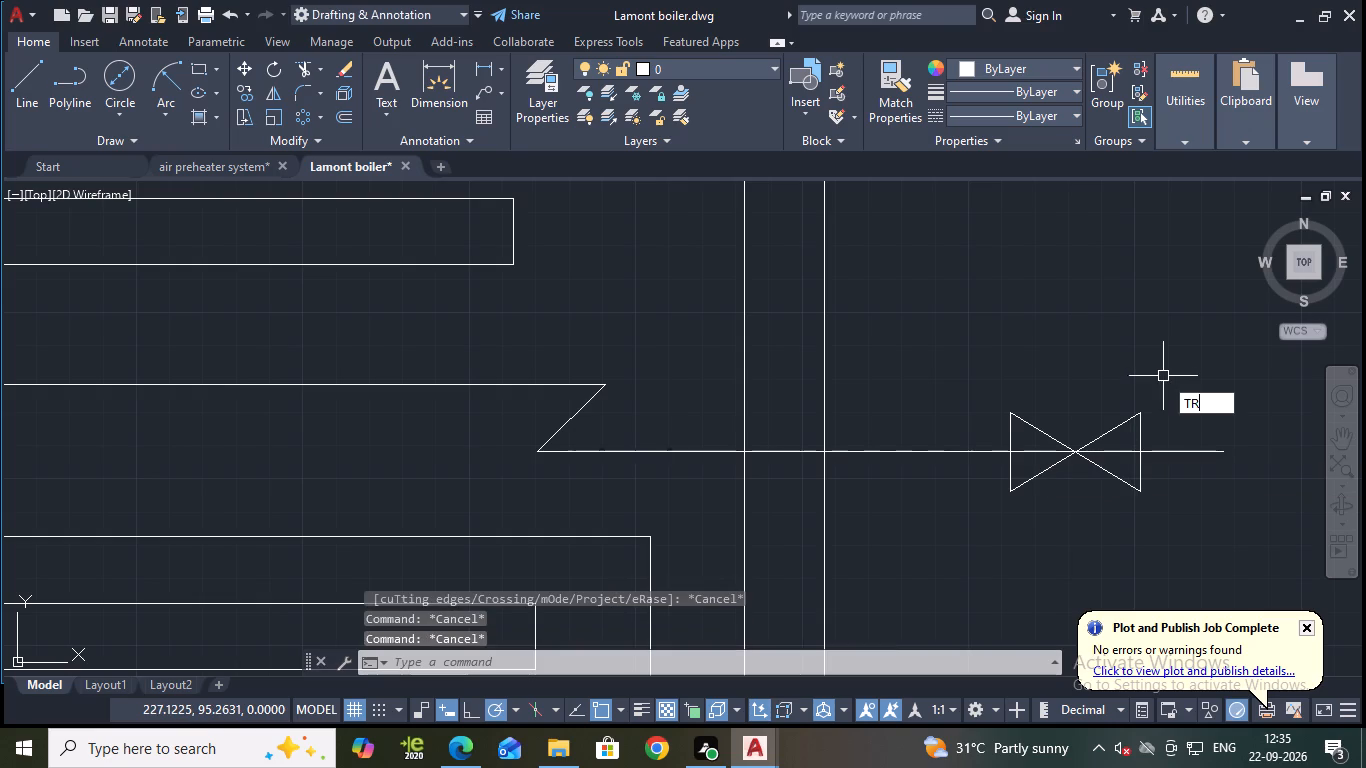
key("Return")
left_click(1029, 453)
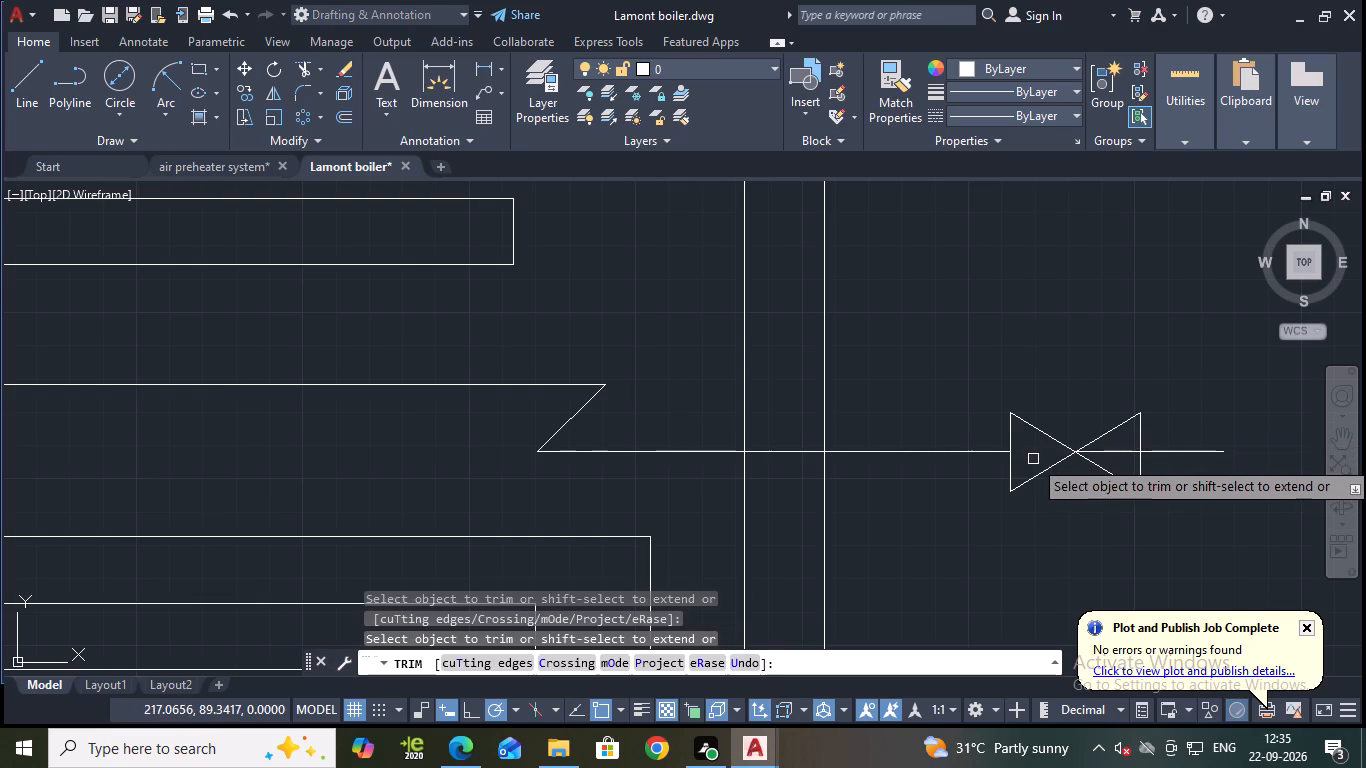
left_click(1109, 453)
scroll(1086, 353, "down", 1)
key("ctrl+s")
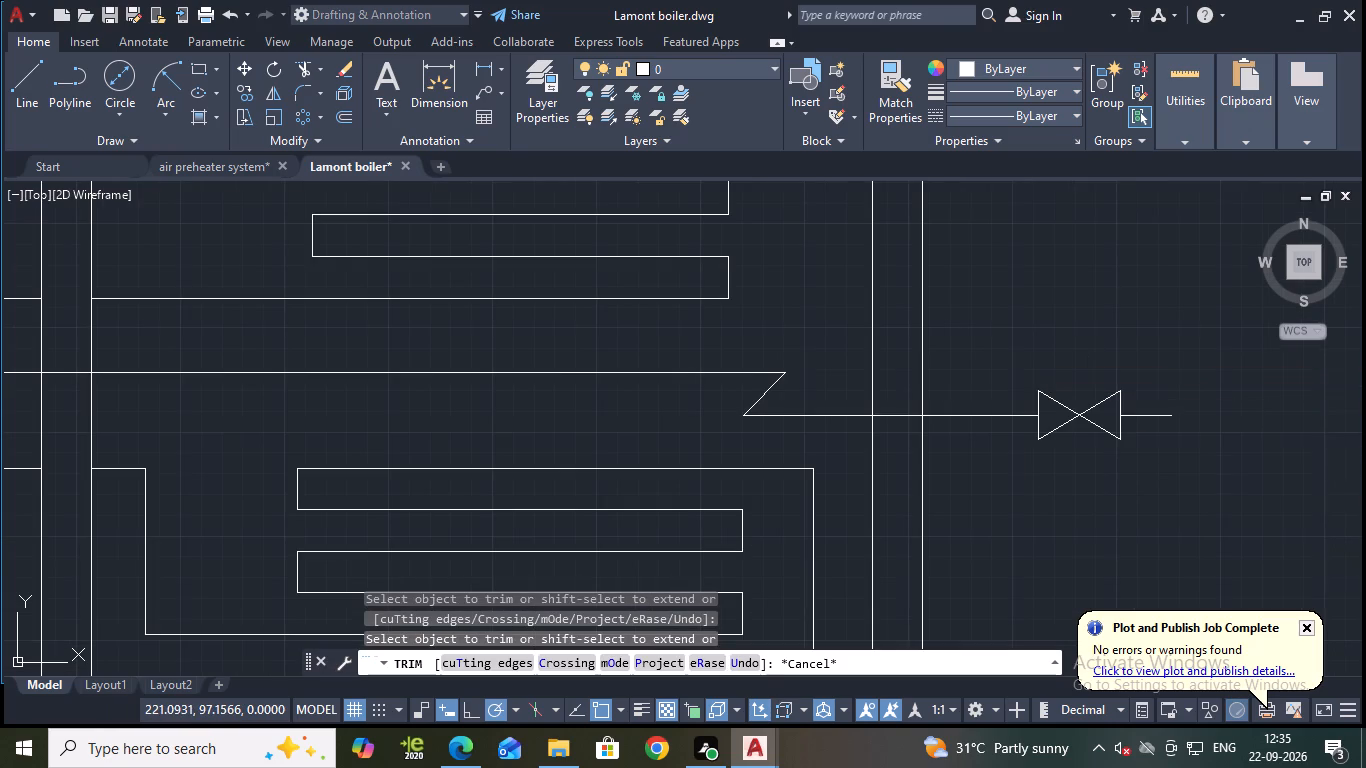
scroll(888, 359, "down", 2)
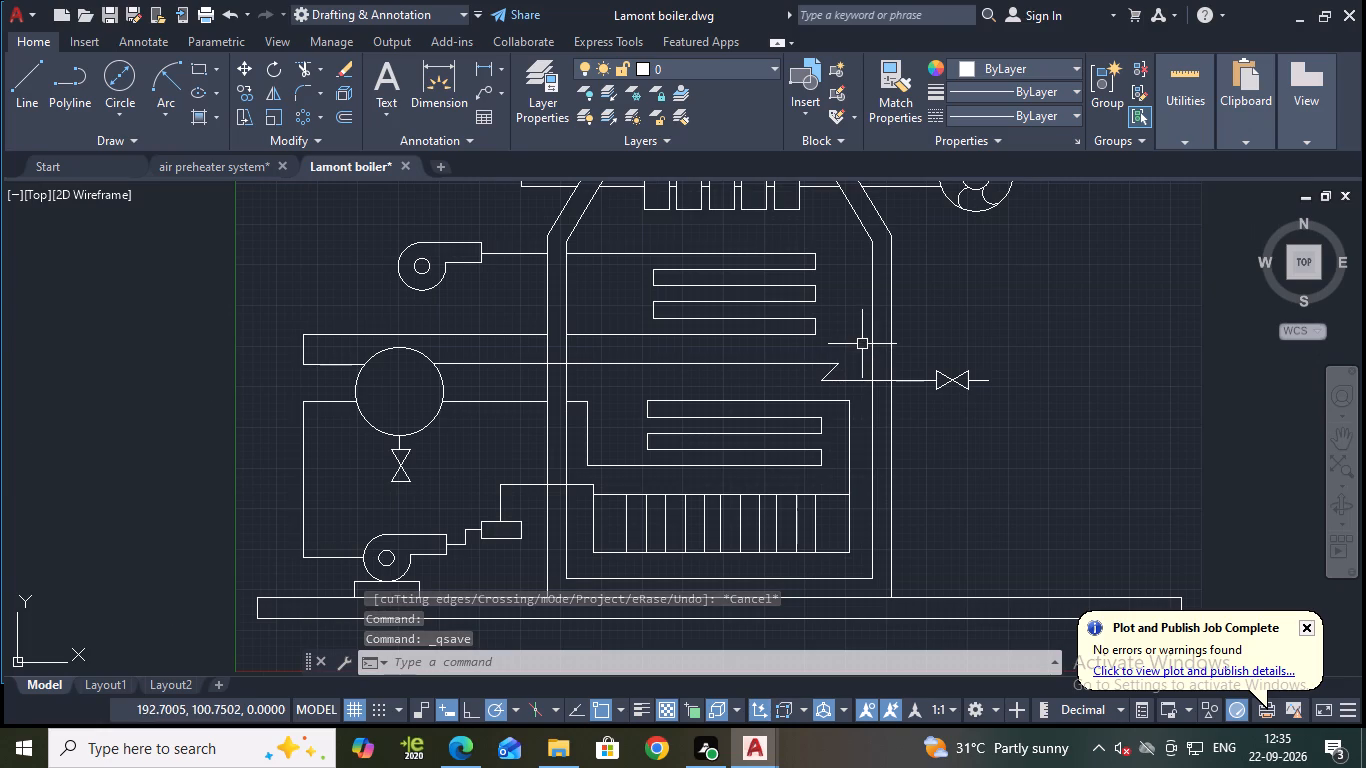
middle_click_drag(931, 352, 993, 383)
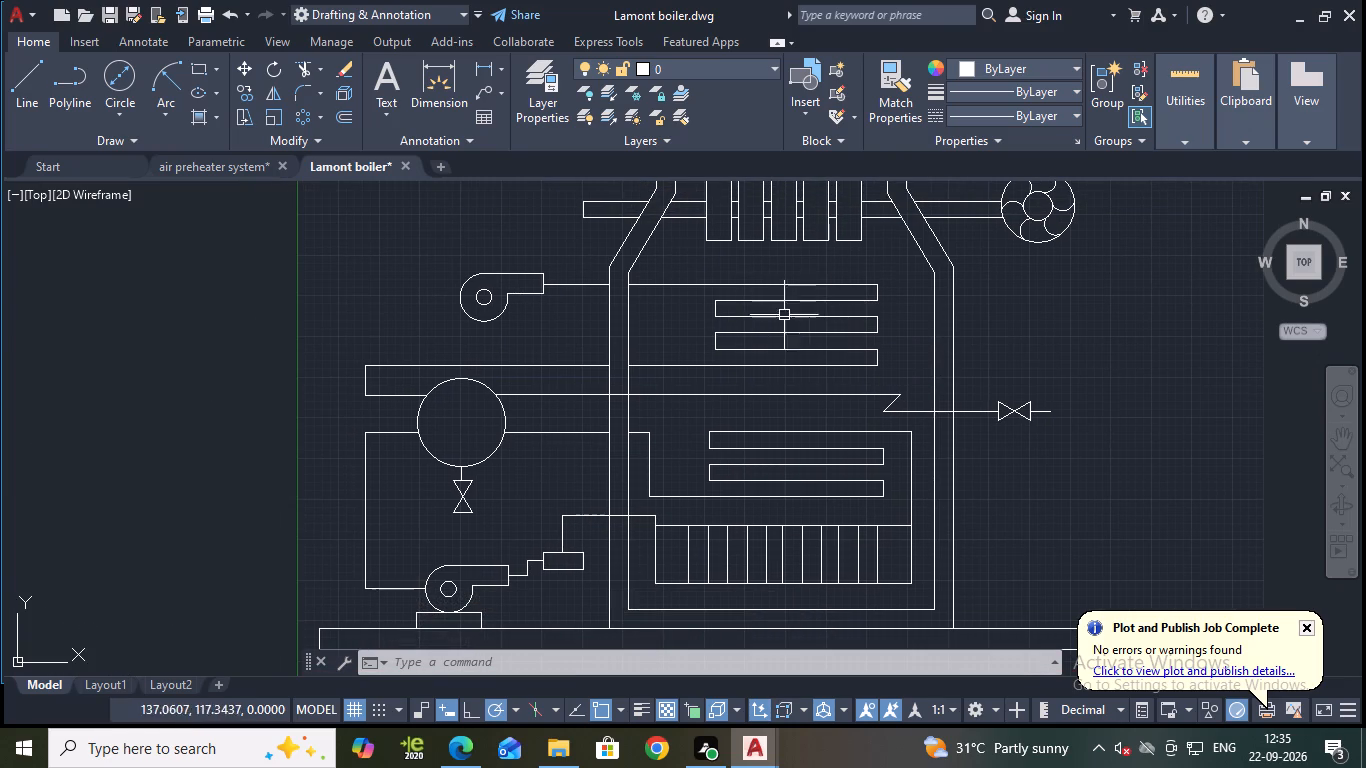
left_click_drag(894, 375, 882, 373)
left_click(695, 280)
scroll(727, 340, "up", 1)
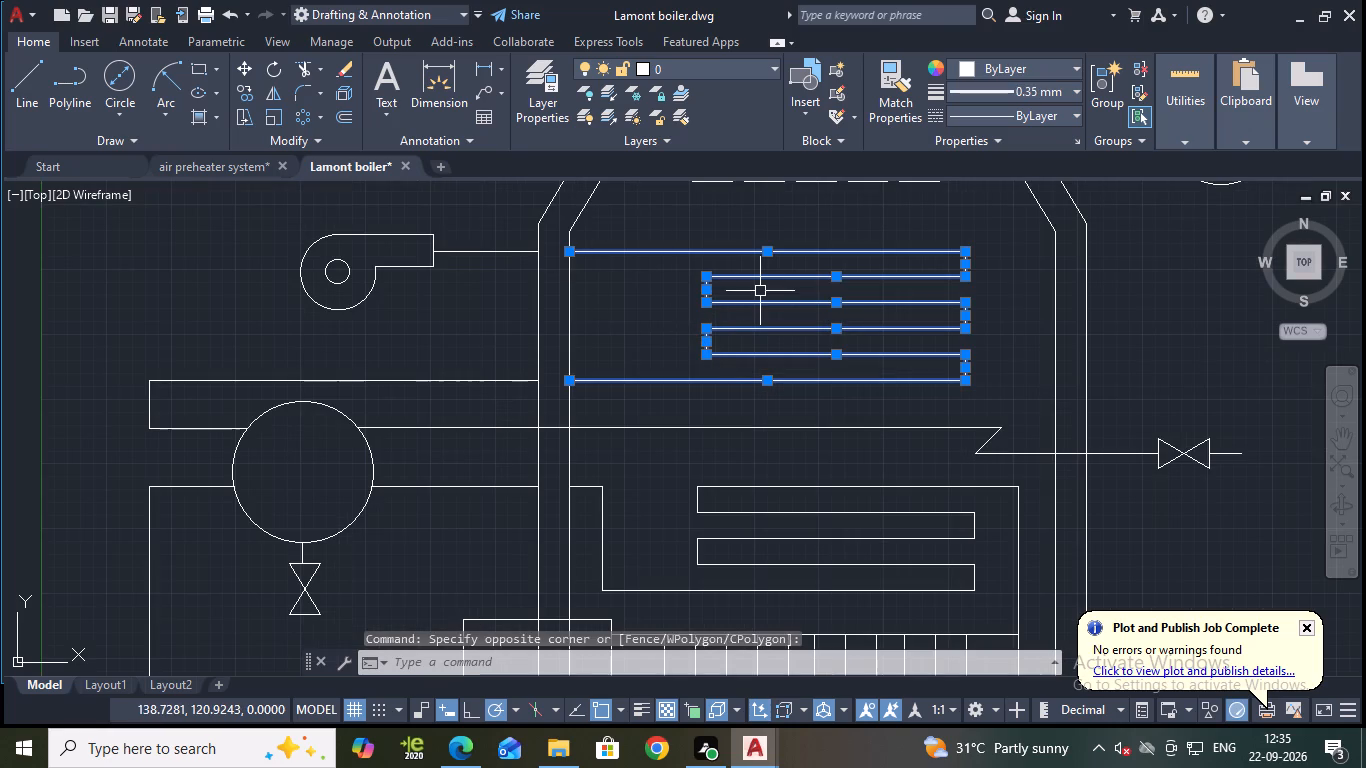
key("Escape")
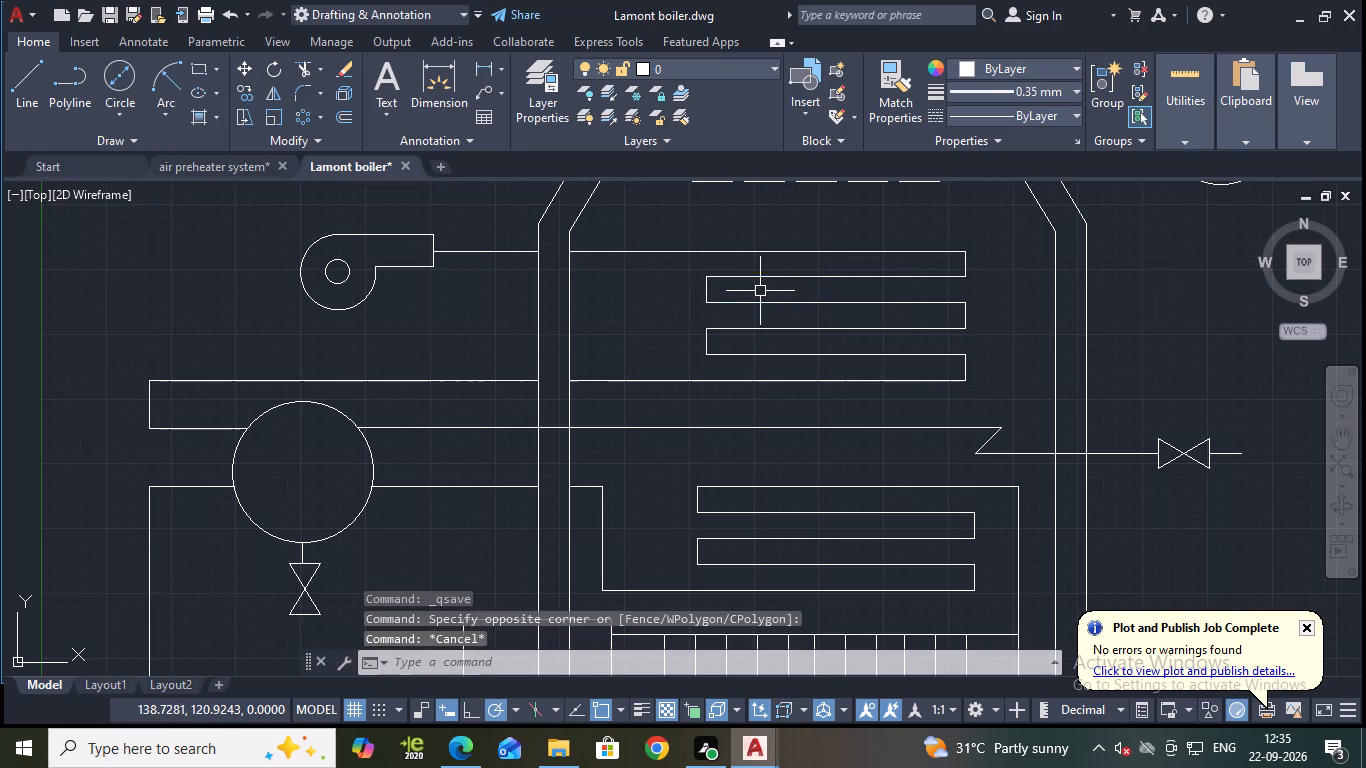
Fillet the upper serpentine coil's top right corner with a radius of 1.5.
key("f")
key("Return")
key("r")
key("Return")
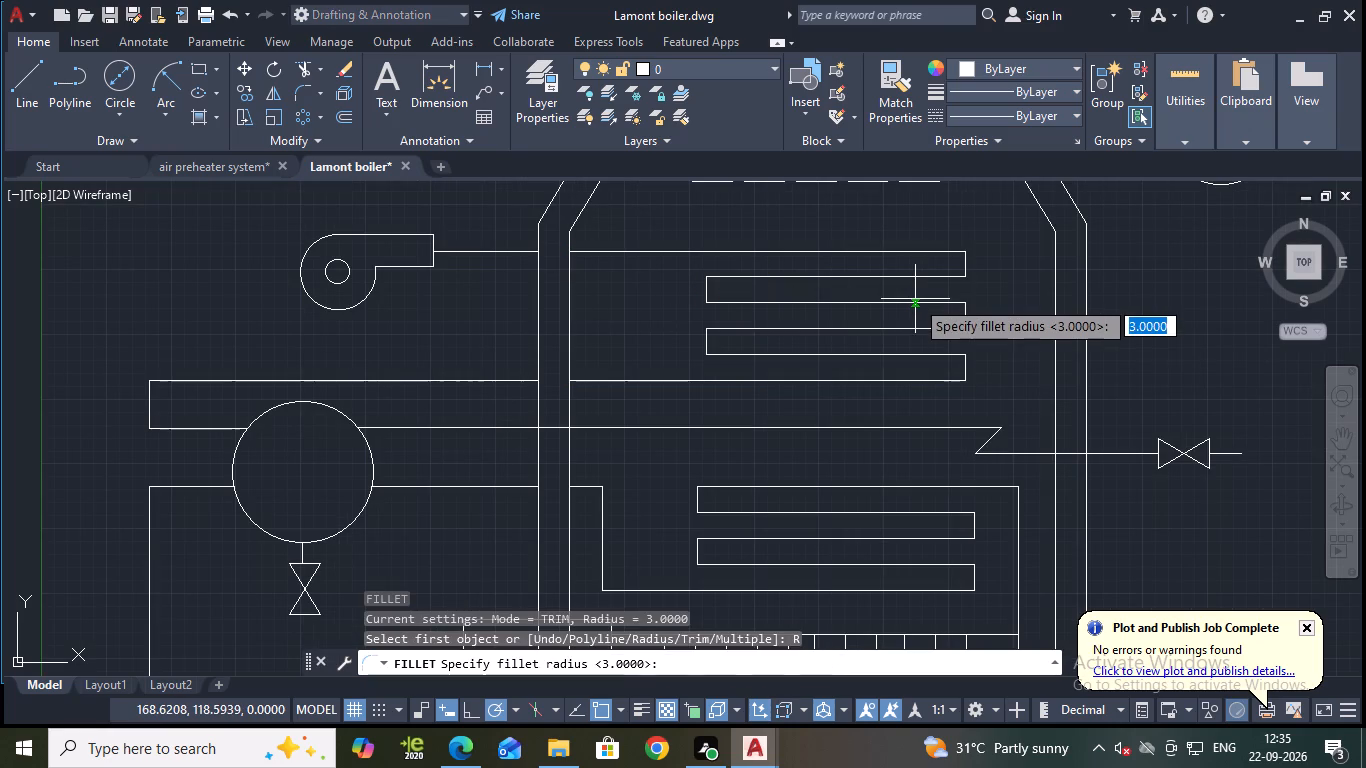
type("1.5")
key("Return")
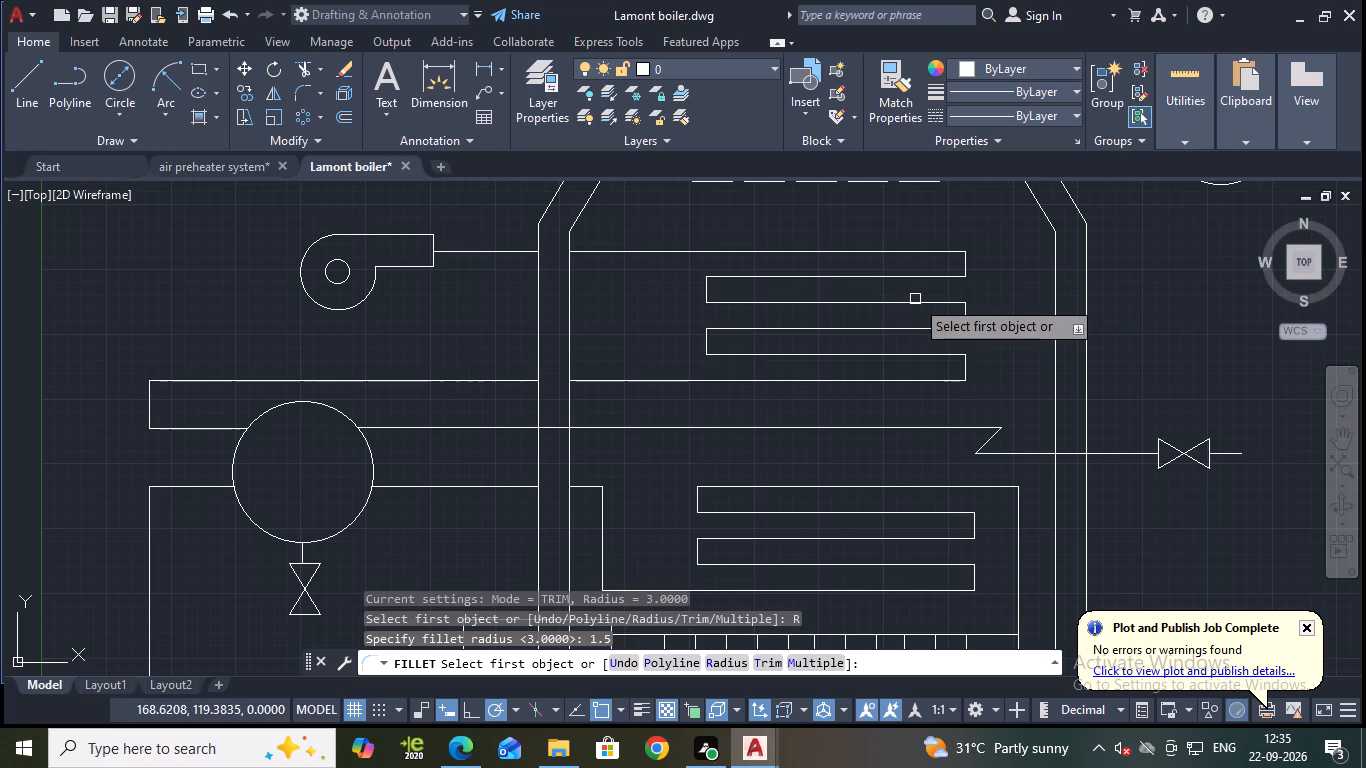
left_click(945, 249)
left_click(965, 260)
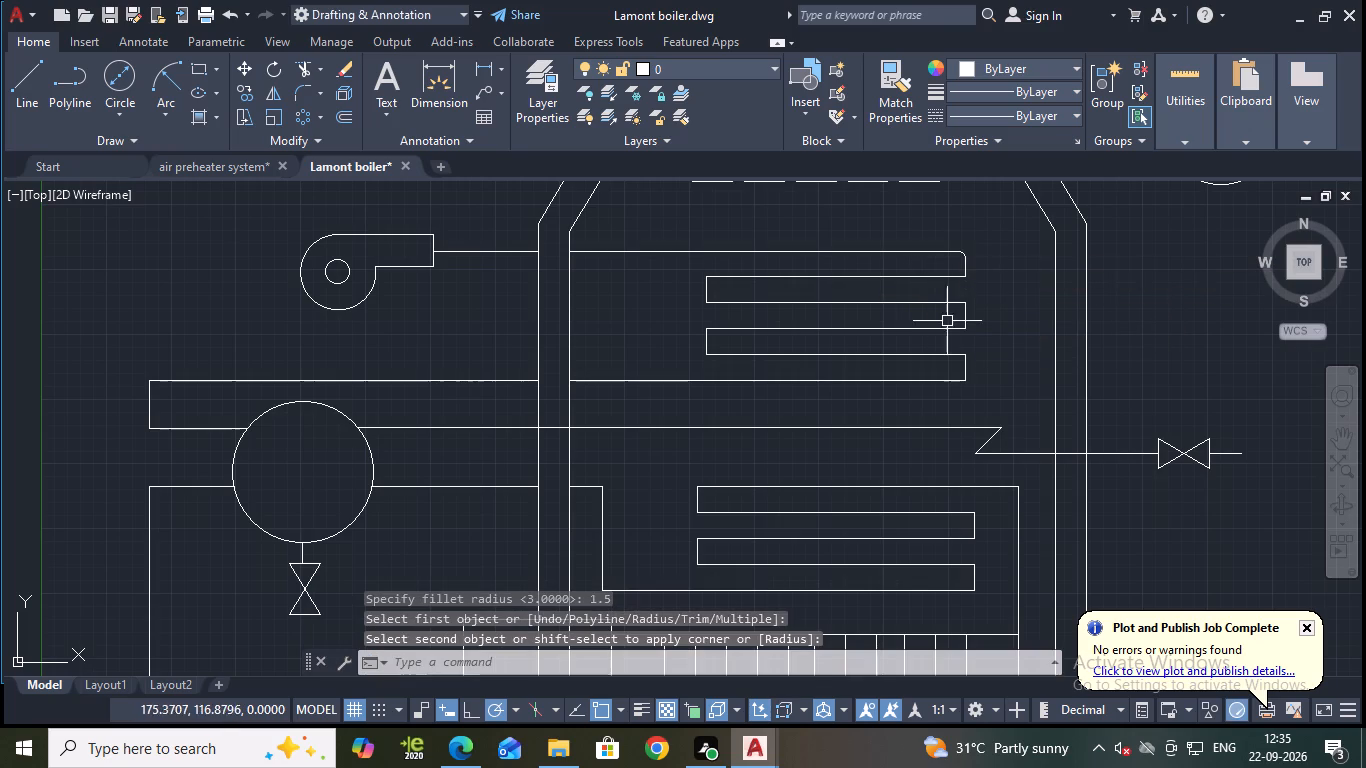
Fillet the lower corner of the upper coil's top right bend and the upper corner of its first left bend with radius 1.5.
key("space")
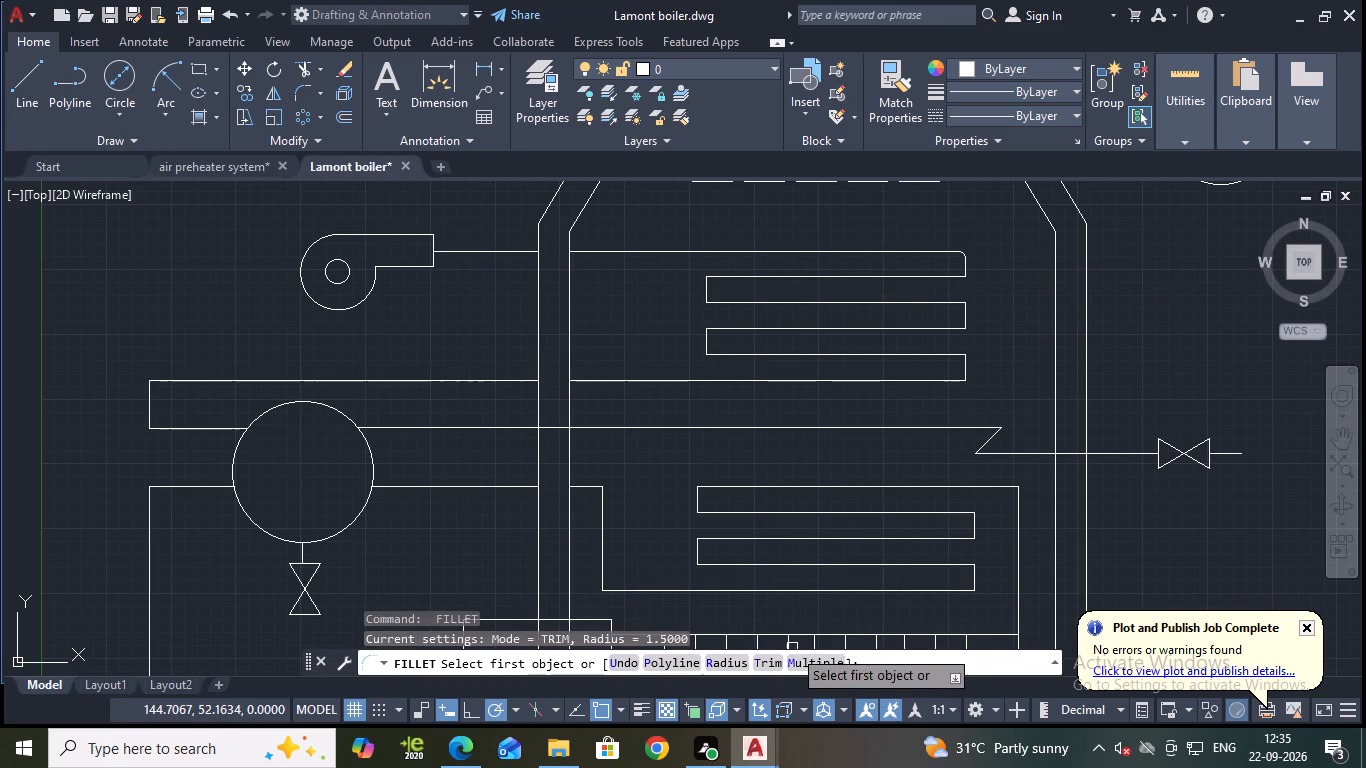
left_click(797, 660)
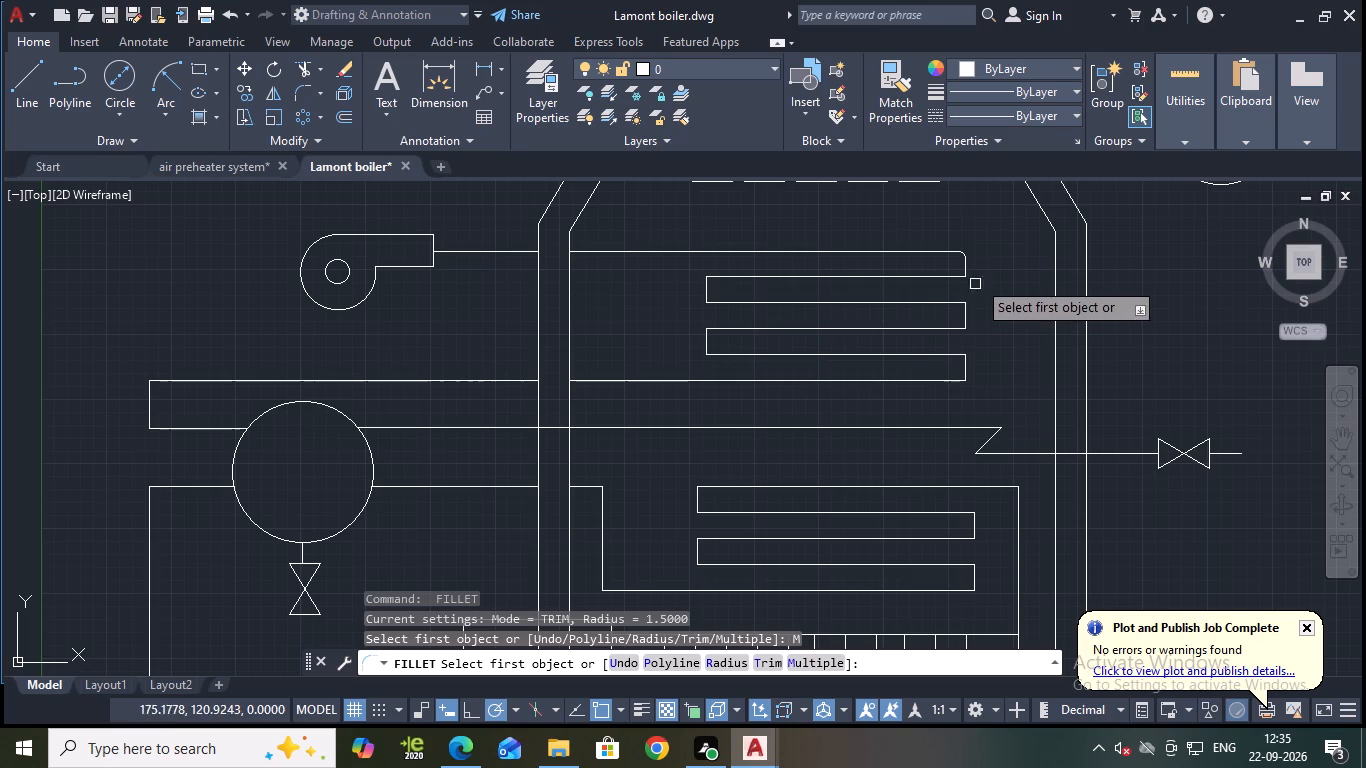
left_click(965, 270)
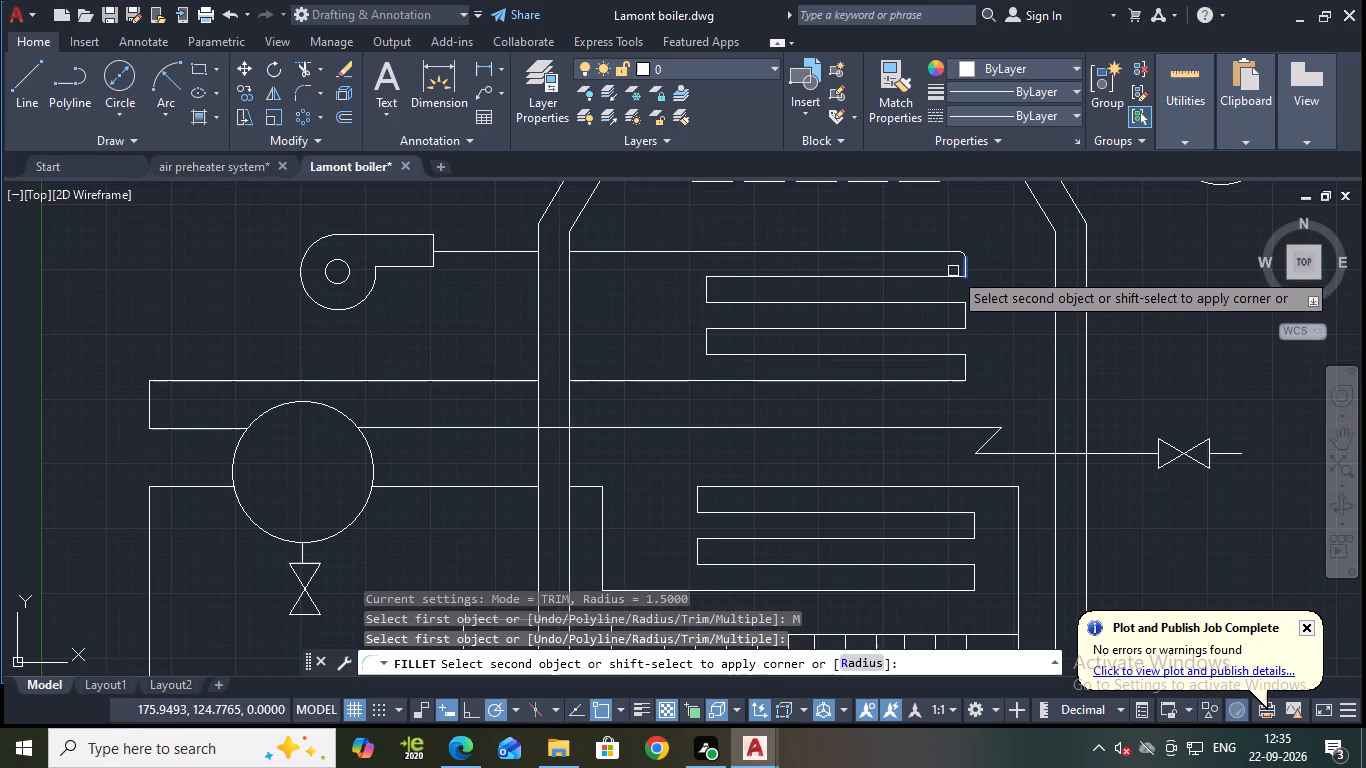
left_click(946, 275)
left_click(721, 281)
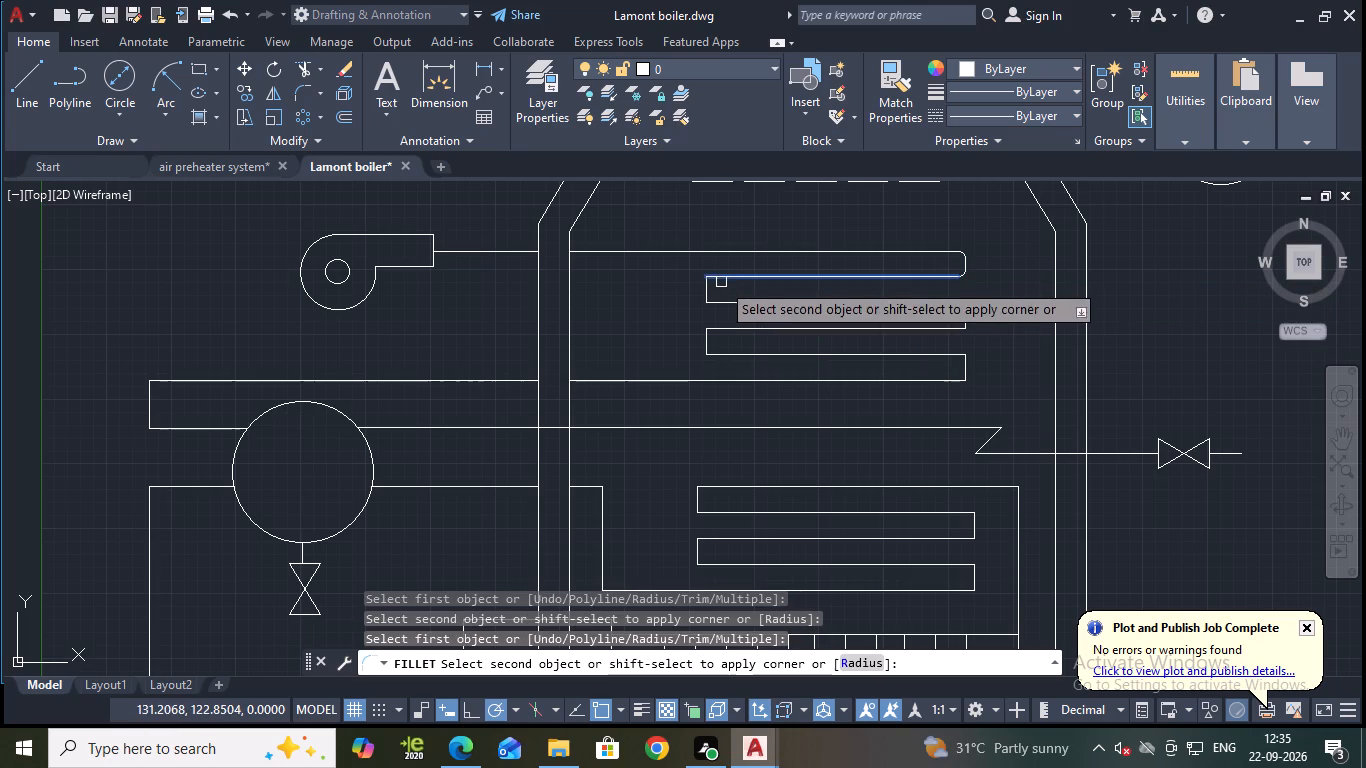
left_click(707, 293)
Fillet the lower corner of the upper coil's first left bend with radius 1.5.
left_click(706, 299)
left_click(710, 301)
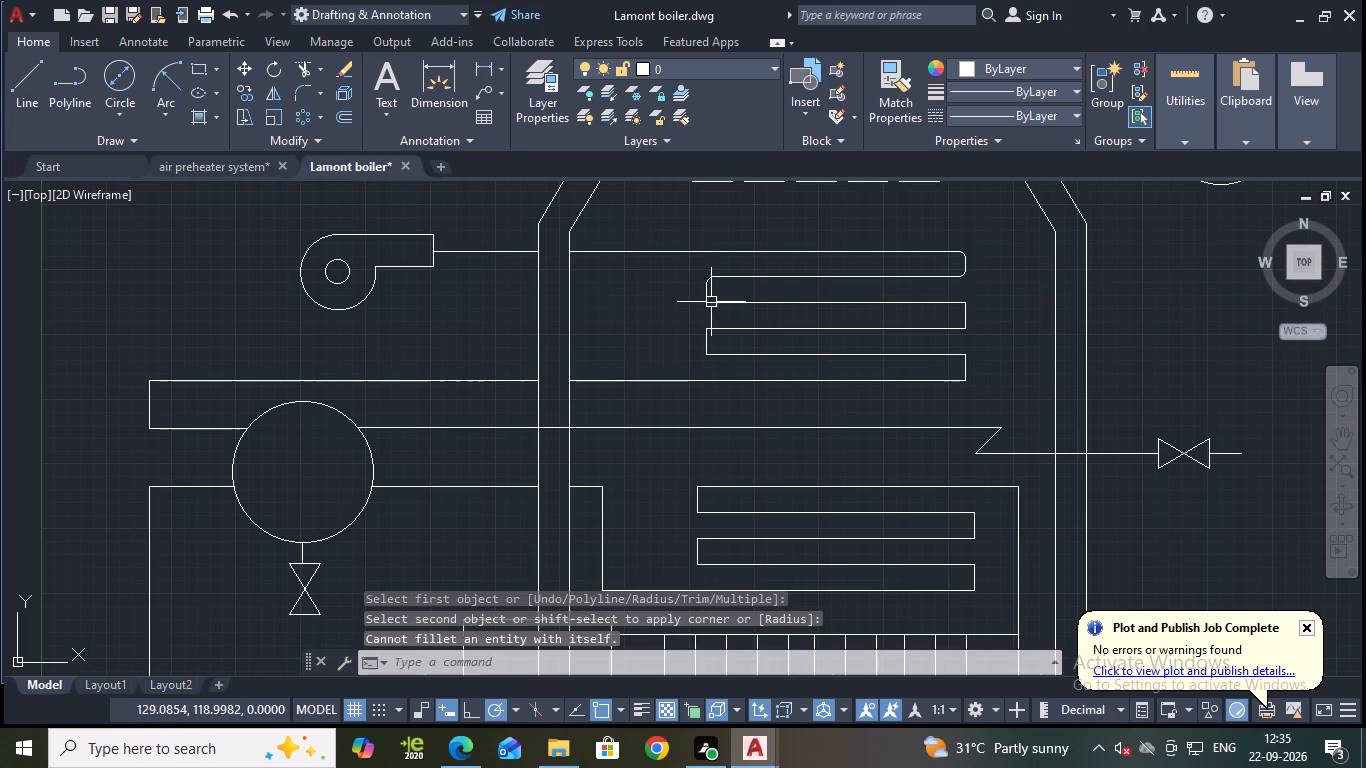
left_click(712, 303)
left_click(720, 303)
scroll(720, 303, "up", 2)
left_click(736, 297)
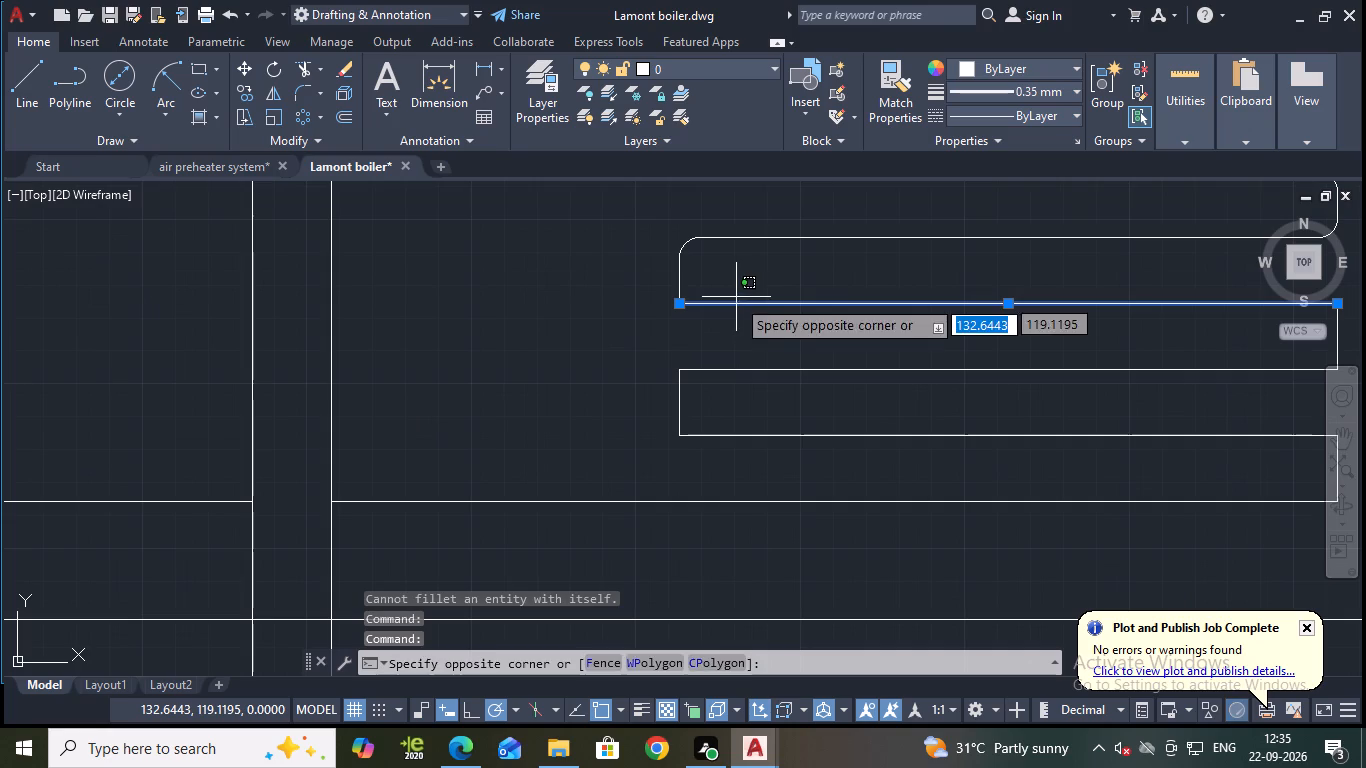
left_click(736, 305)
key("Escape")
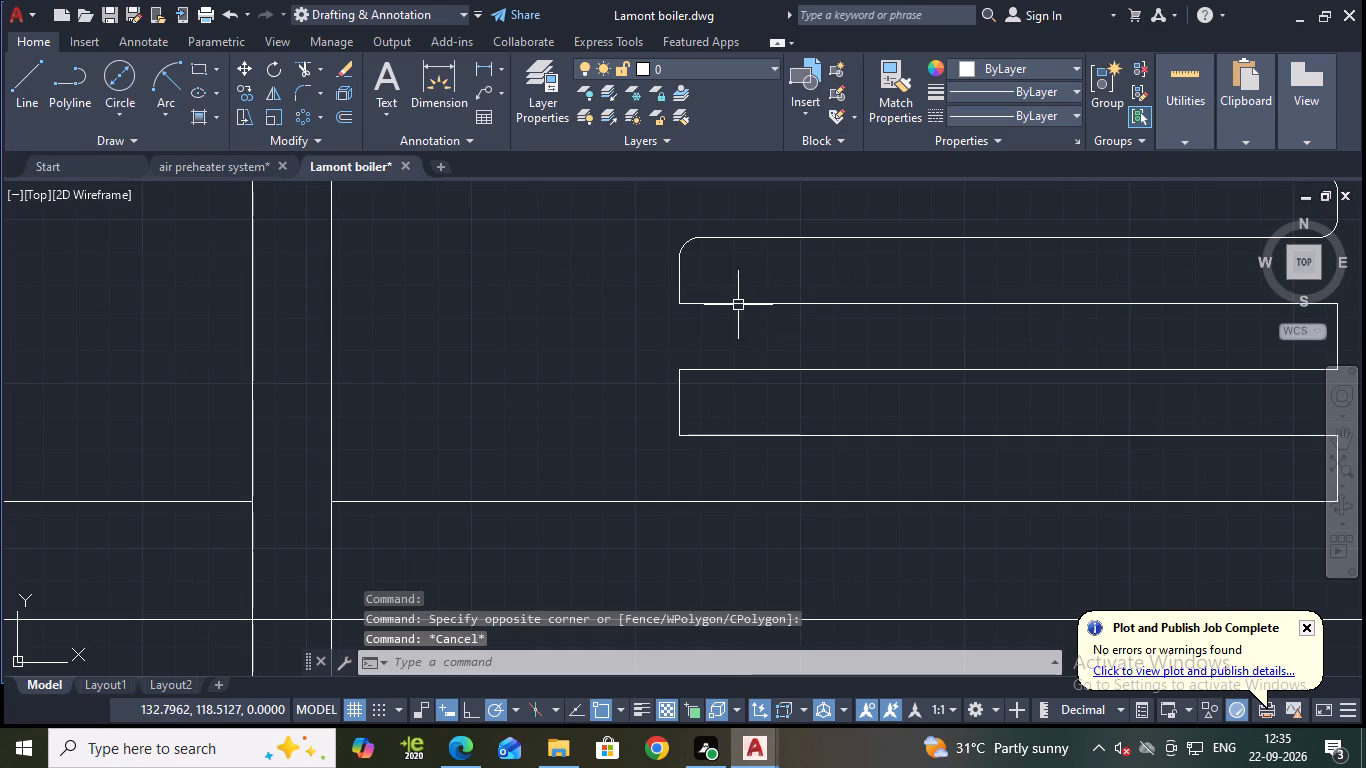
key("space")
left_click(723, 306)
left_click(682, 283)
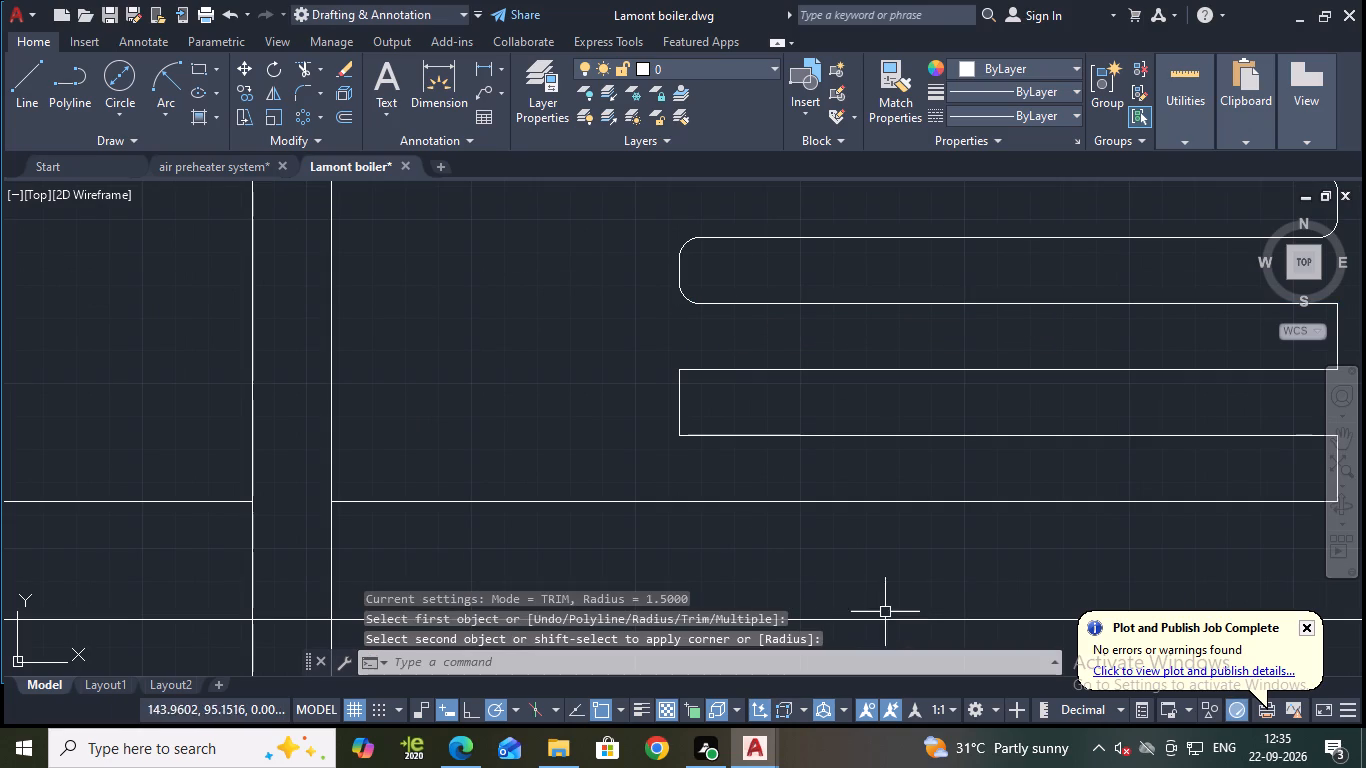
Fillet both corners of the upper coil's second left bend with radius 1.5, using multiple mode.
left_click(718, 370)
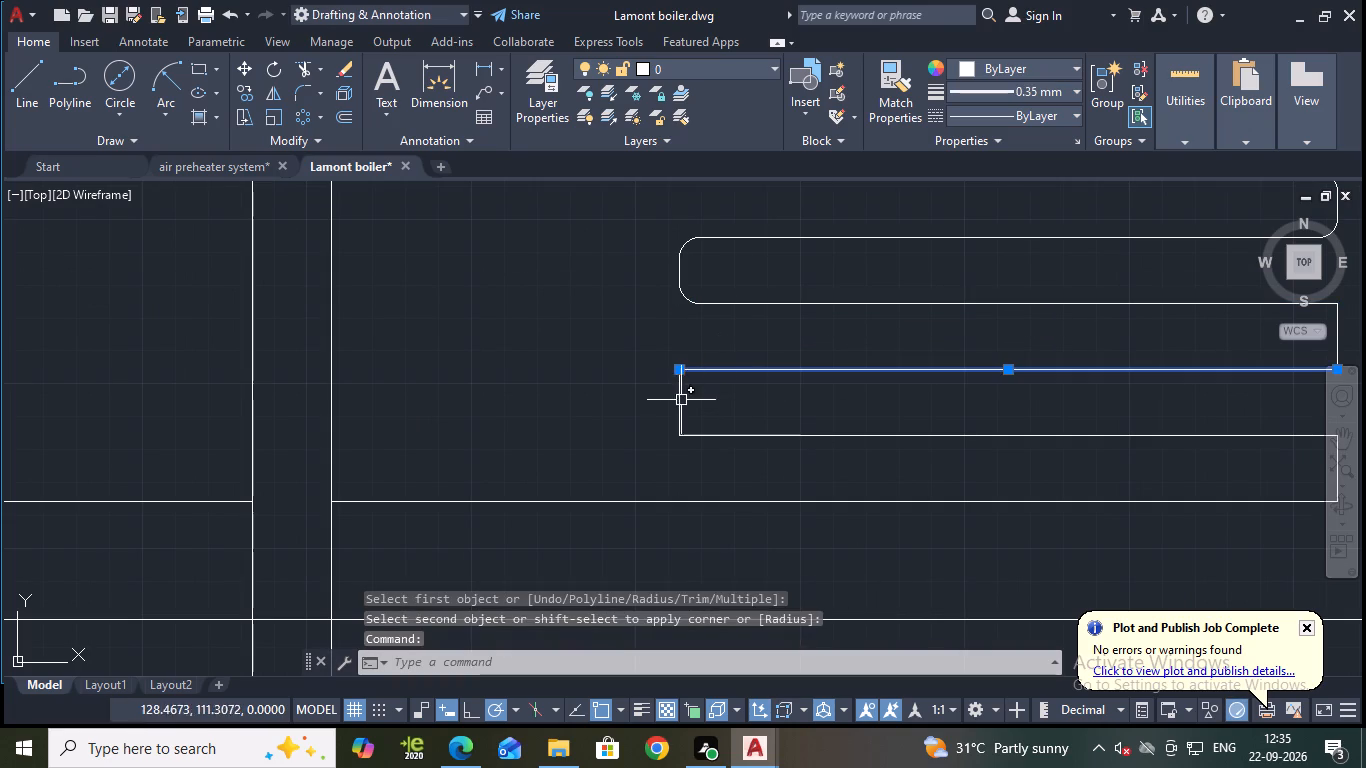
left_click(681, 400)
key("Escape")
key("space")
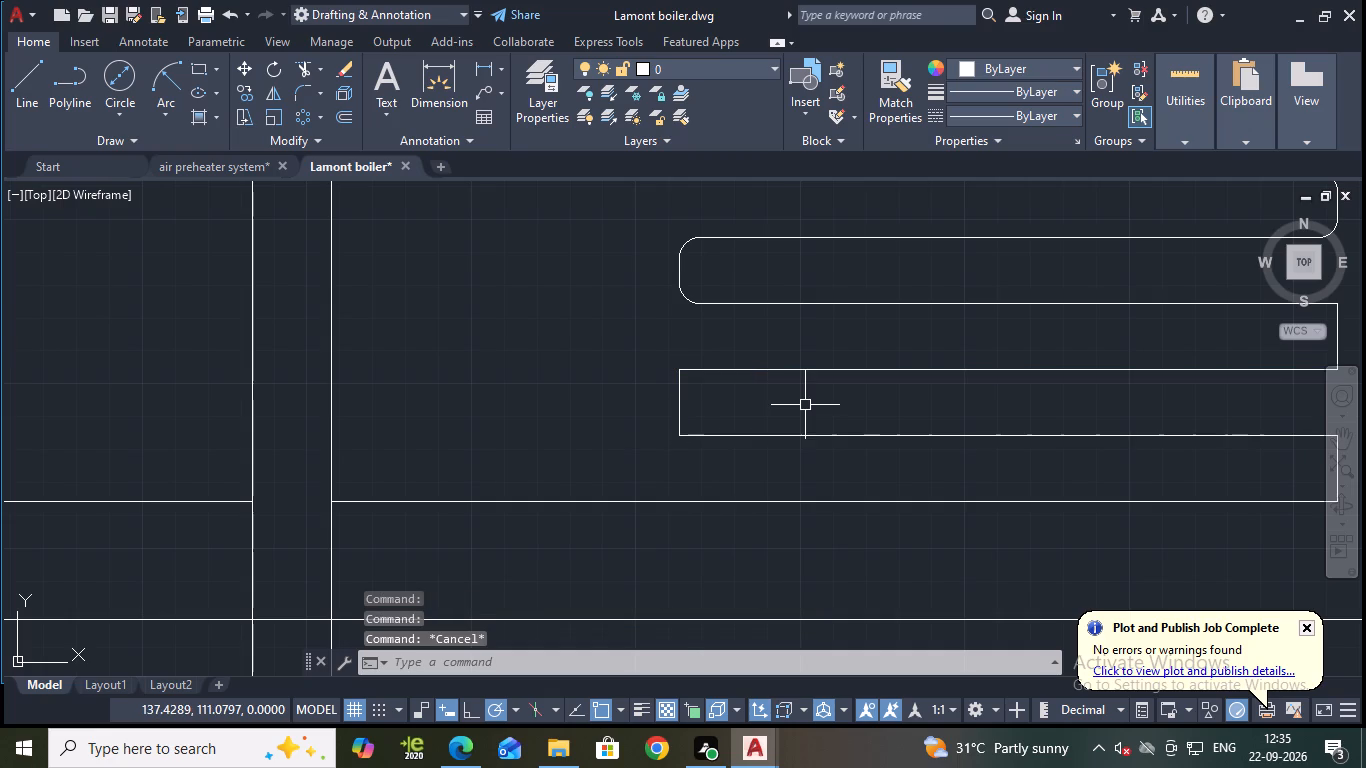
left_click(810, 665)
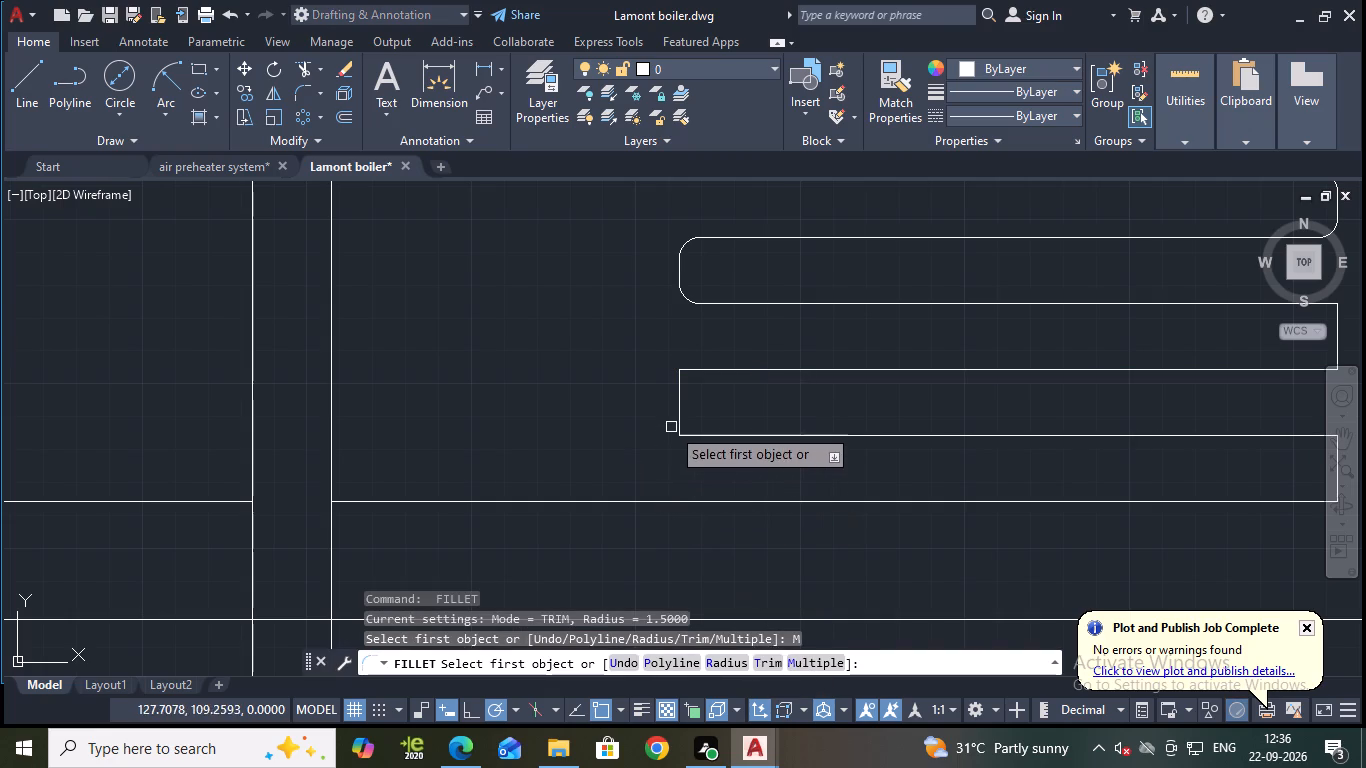
left_click(678, 398)
left_click(697, 374)
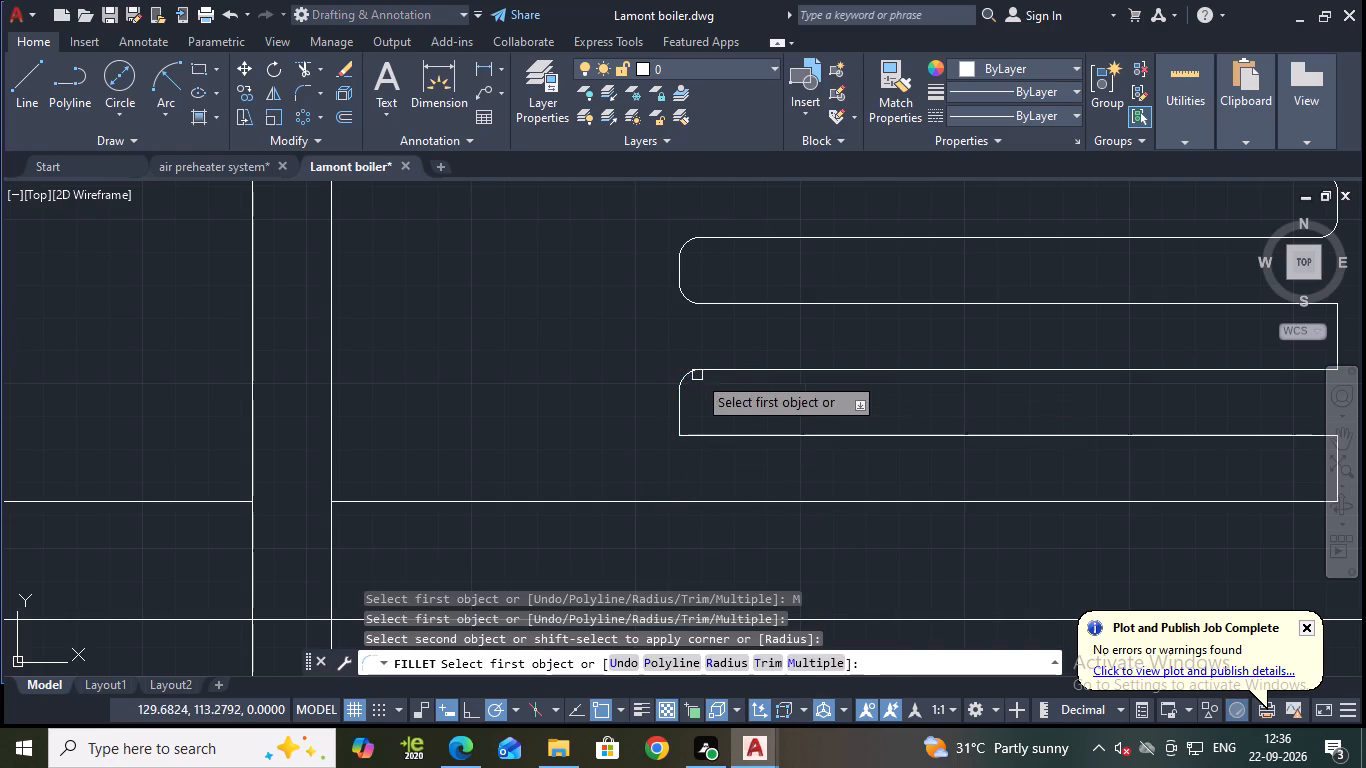
left_click(681, 404)
left_click(707, 438)
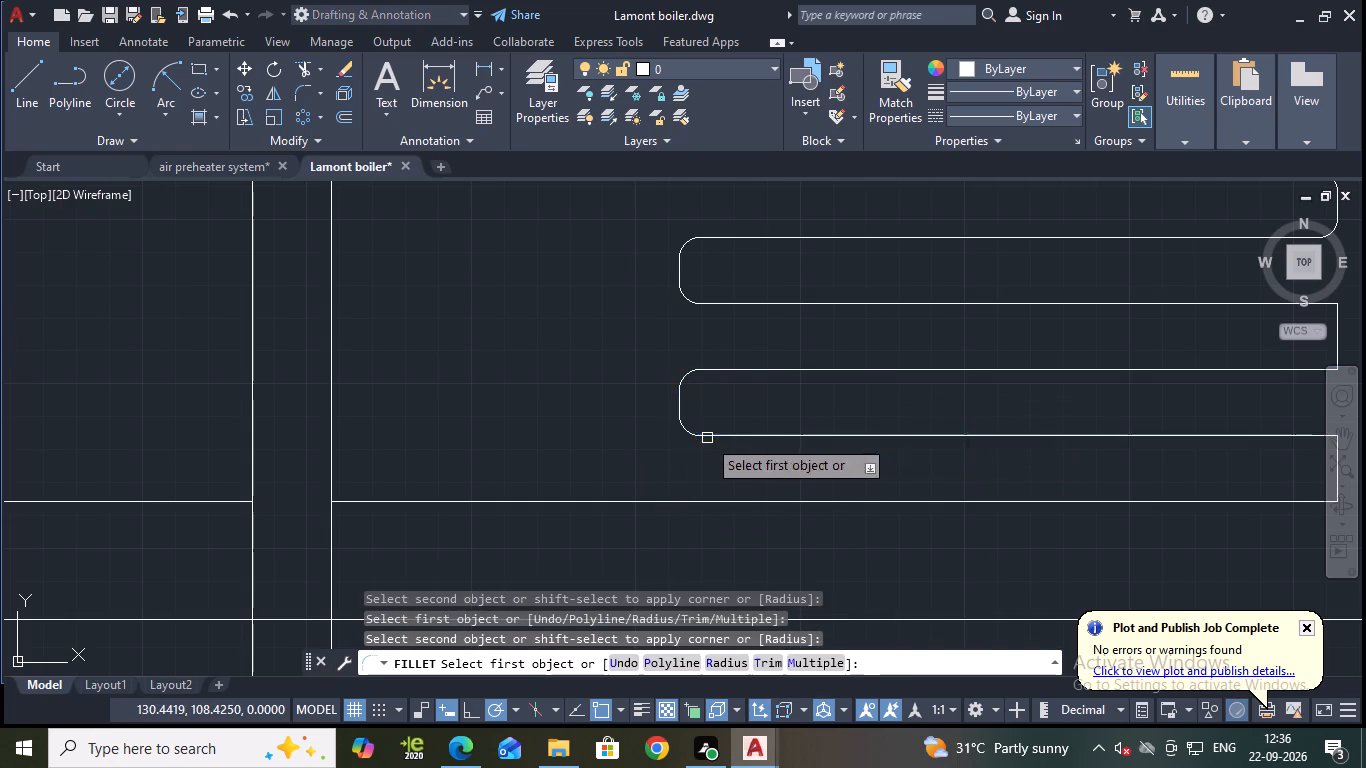
Fillet all four corners of the upper coil's middle and bottom right bends with radius 1.5.
scroll(875, 406, "down", 1)
middle_click_drag(1044, 412, 938, 433)
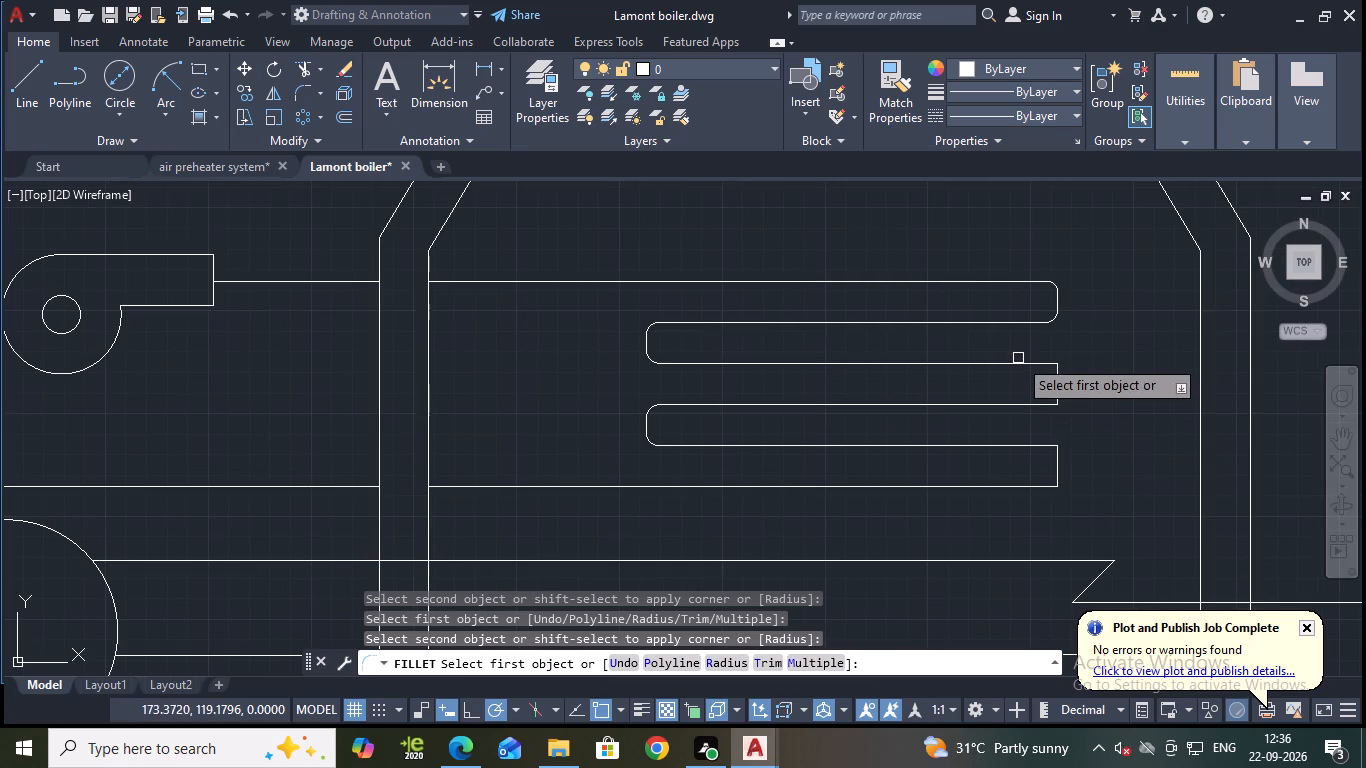
left_click(1041, 363)
left_click(1057, 374)
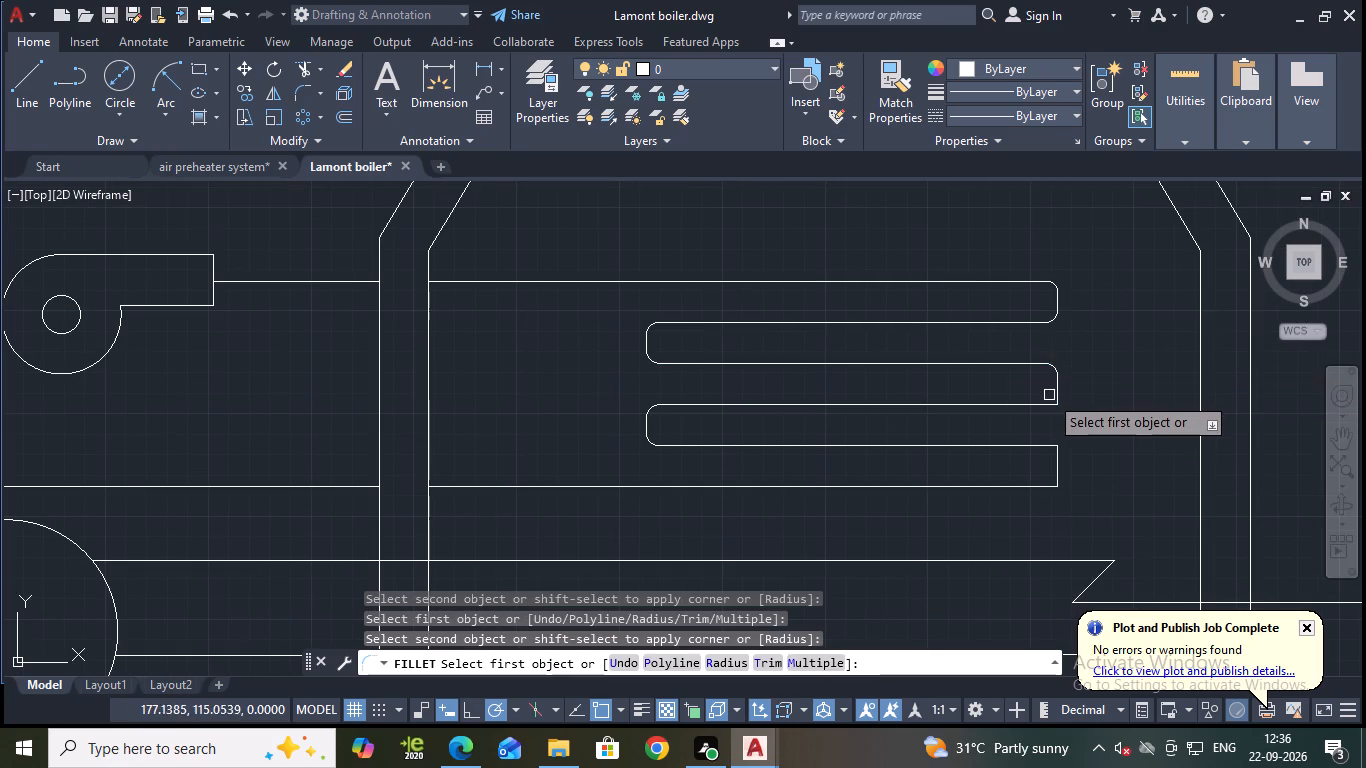
left_click(1055, 395)
left_click(1043, 403)
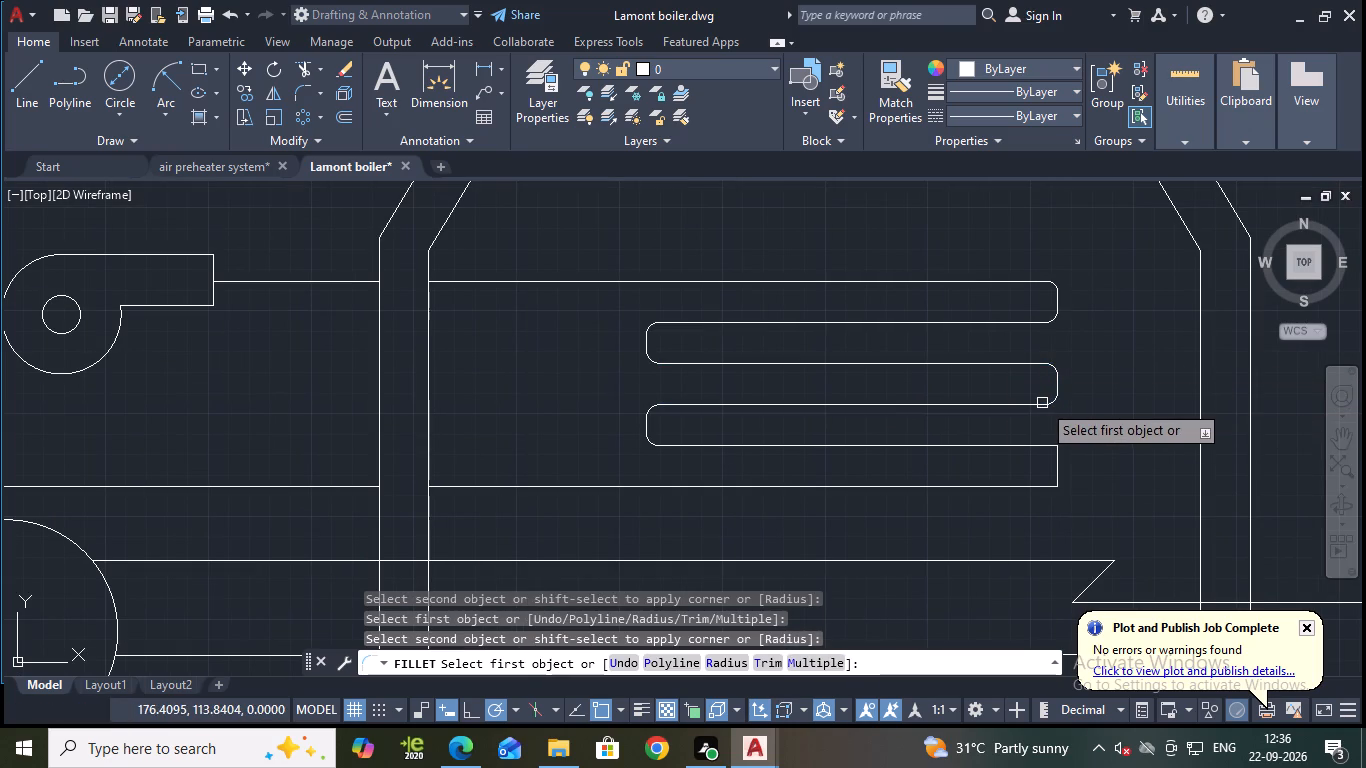
left_click(1041, 449)
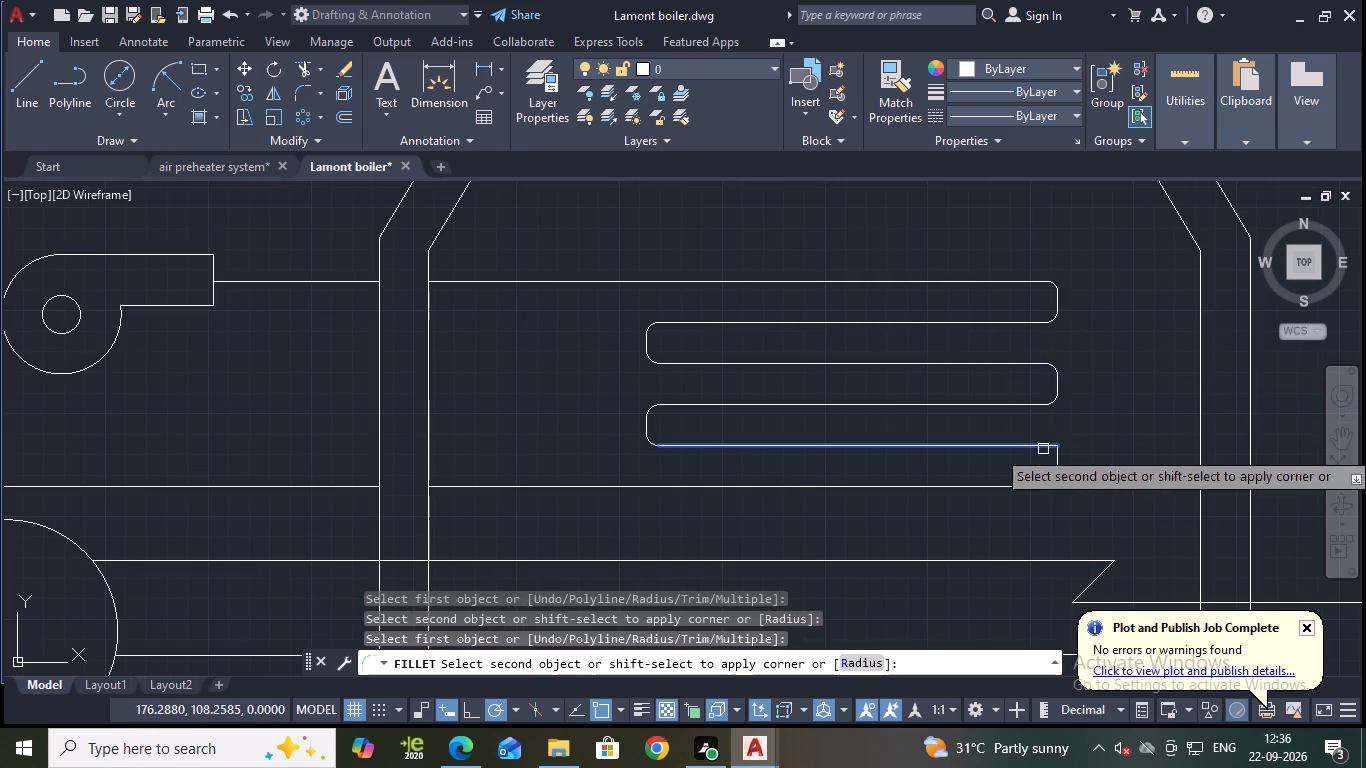
left_click(1056, 454)
left_click(1056, 466)
left_click(1039, 487)
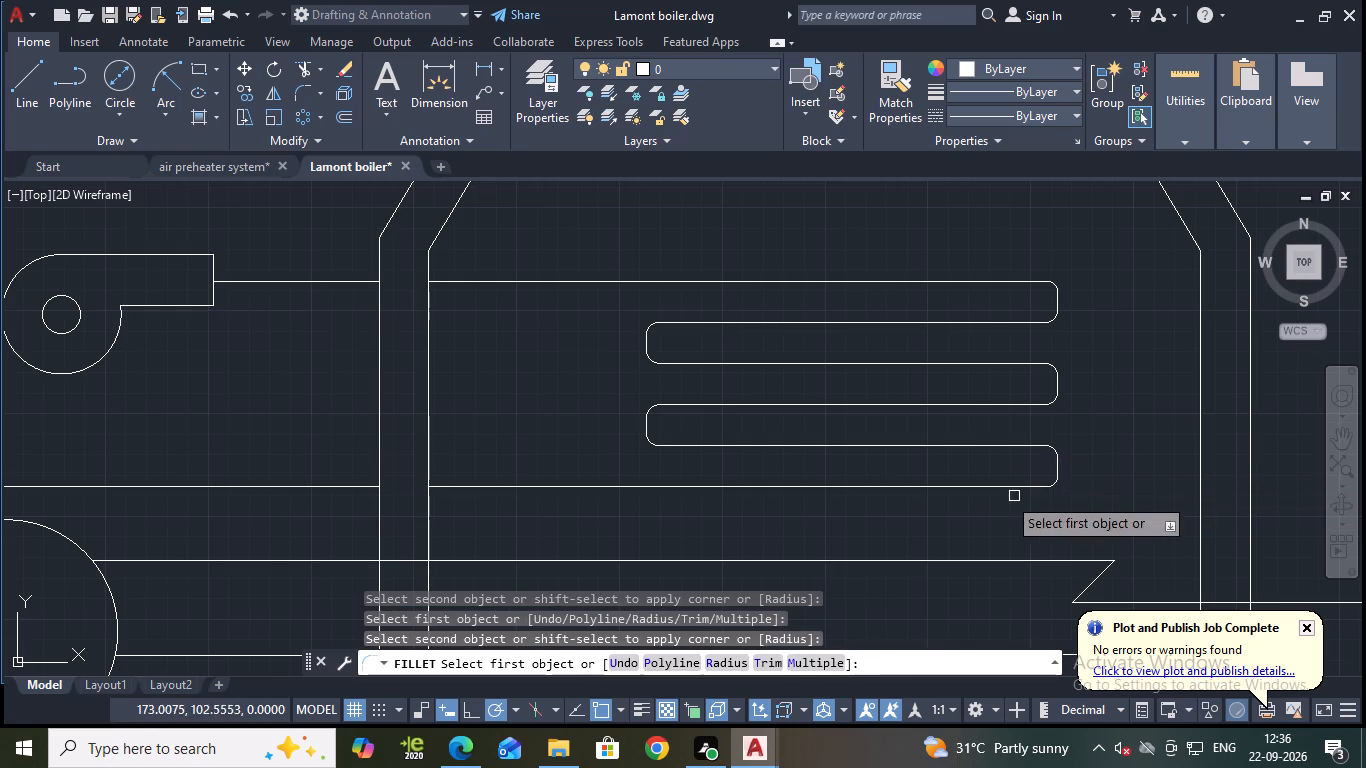
Fillet both corners of the lower coil's top left bend and of its upper right bend with radius 1.5.
scroll(653, 507, "down", 1)
middle_click_drag(534, 404, 535, 404)
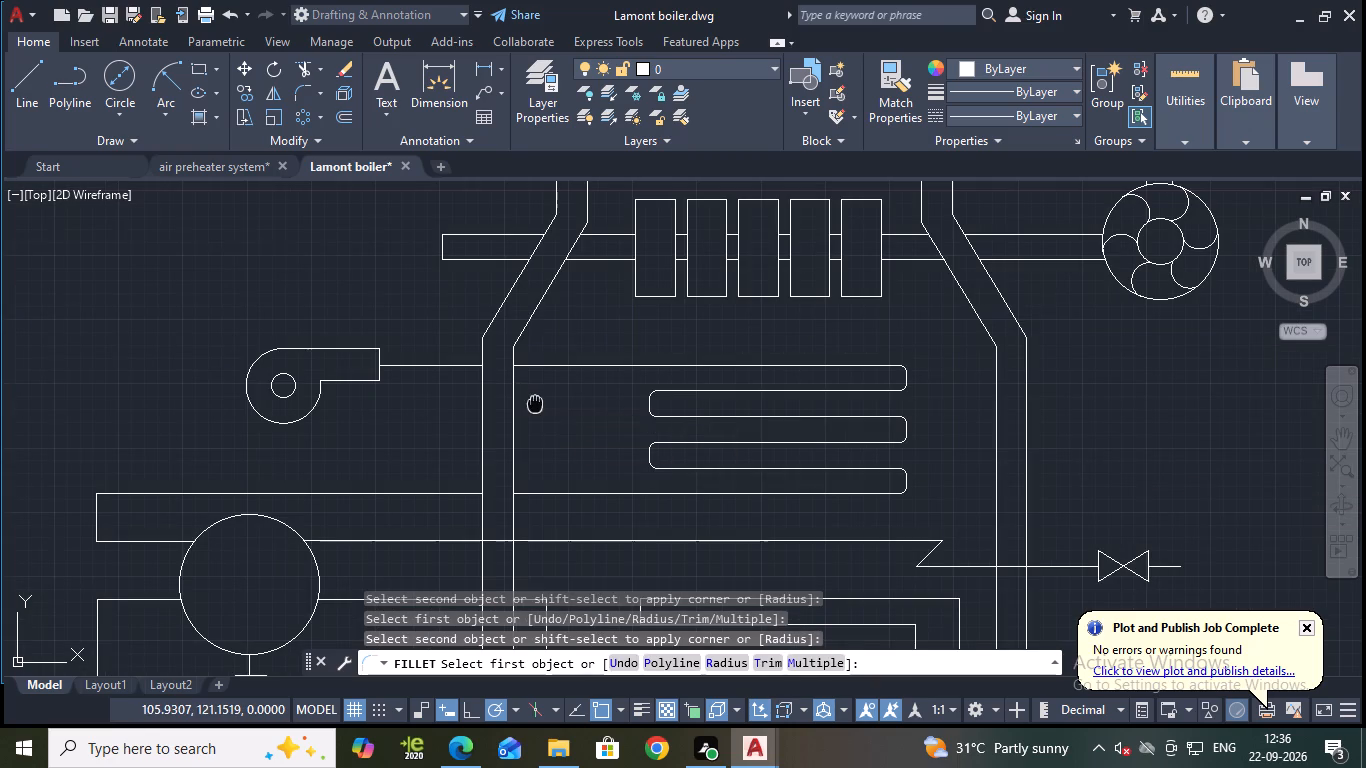
middle_click_drag(535, 404, 642, 243)
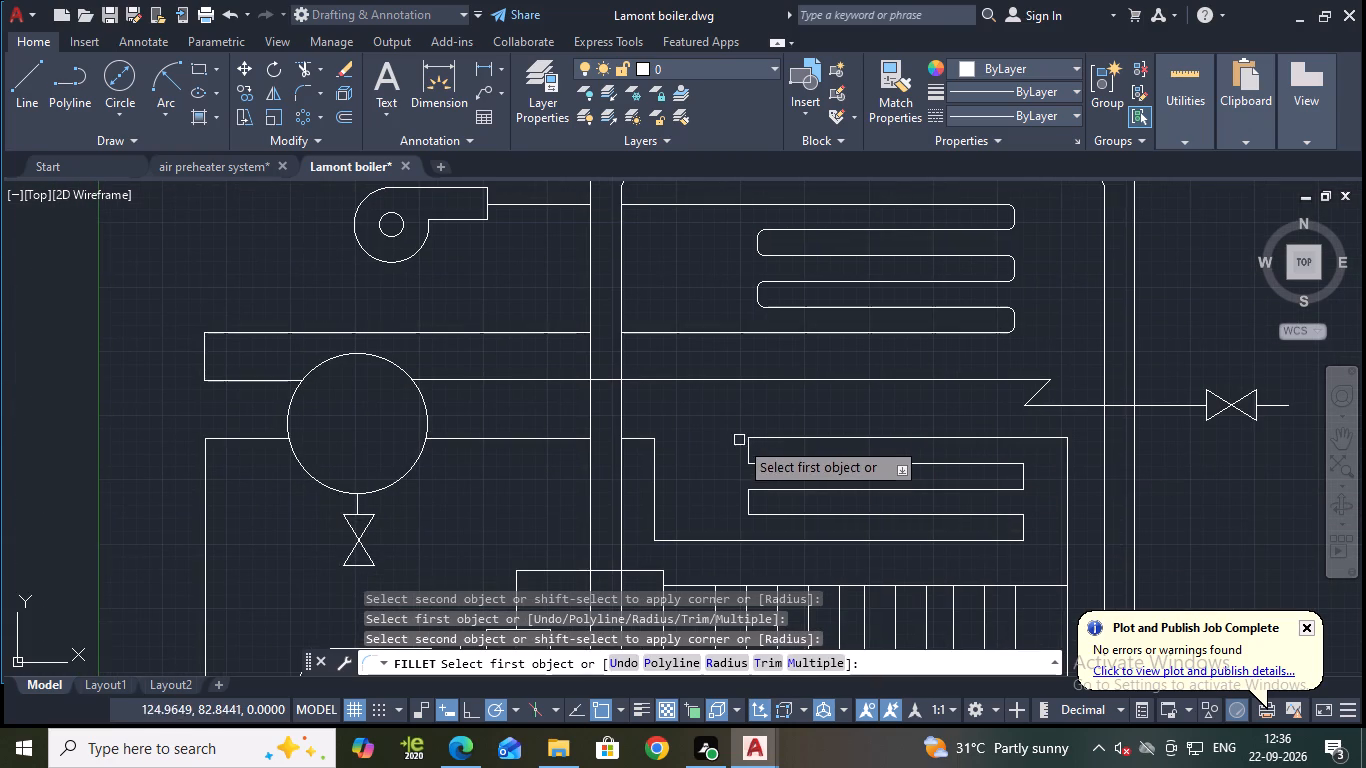
left_click(752, 441)
left_click(763, 438)
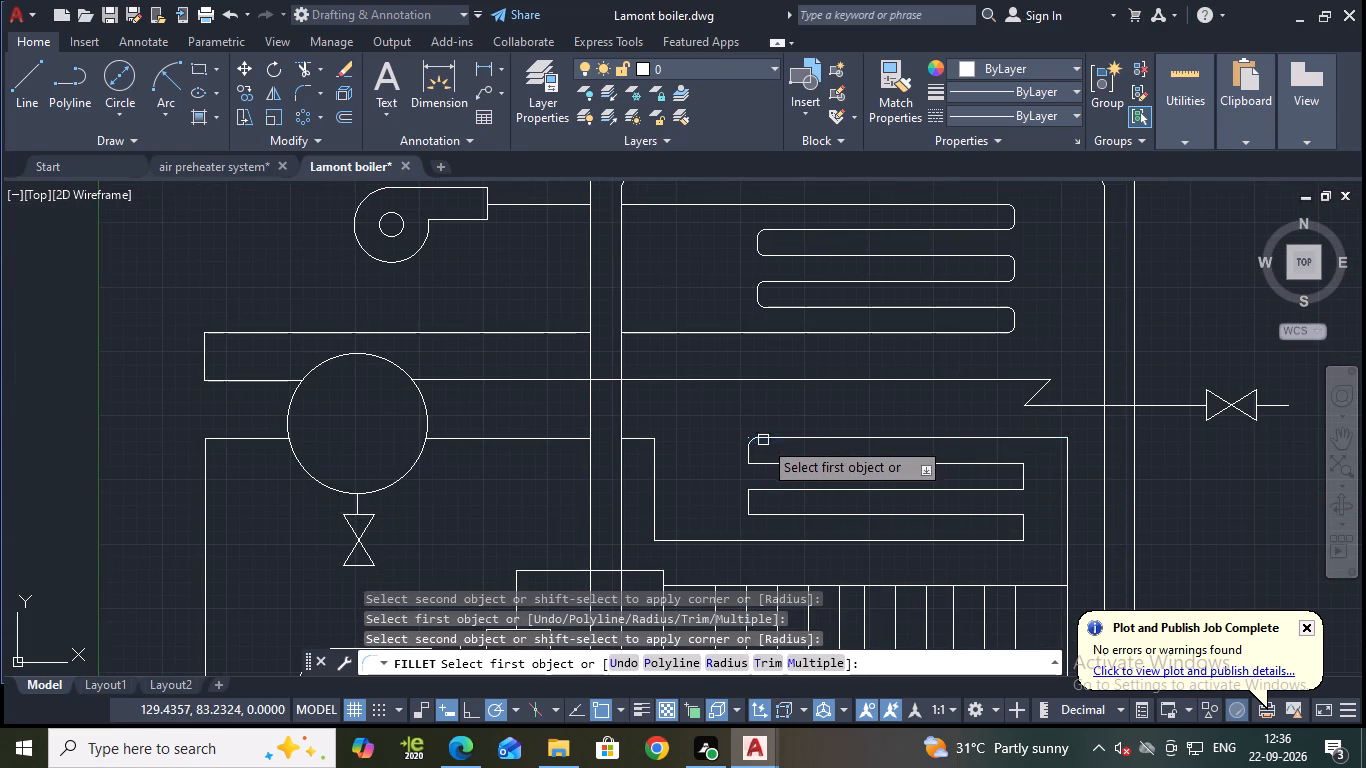
left_click(750, 456)
left_click(759, 460)
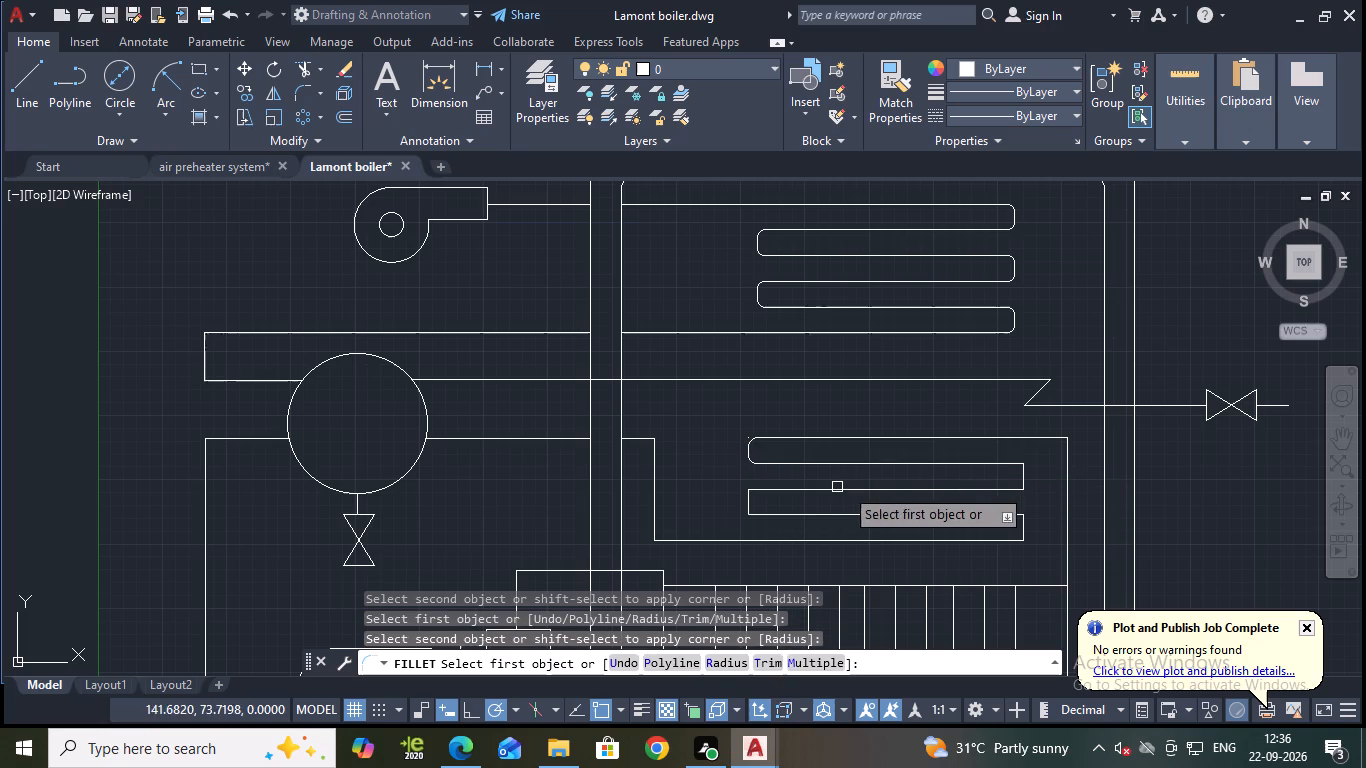
left_click(1000, 464)
left_click(1021, 475)
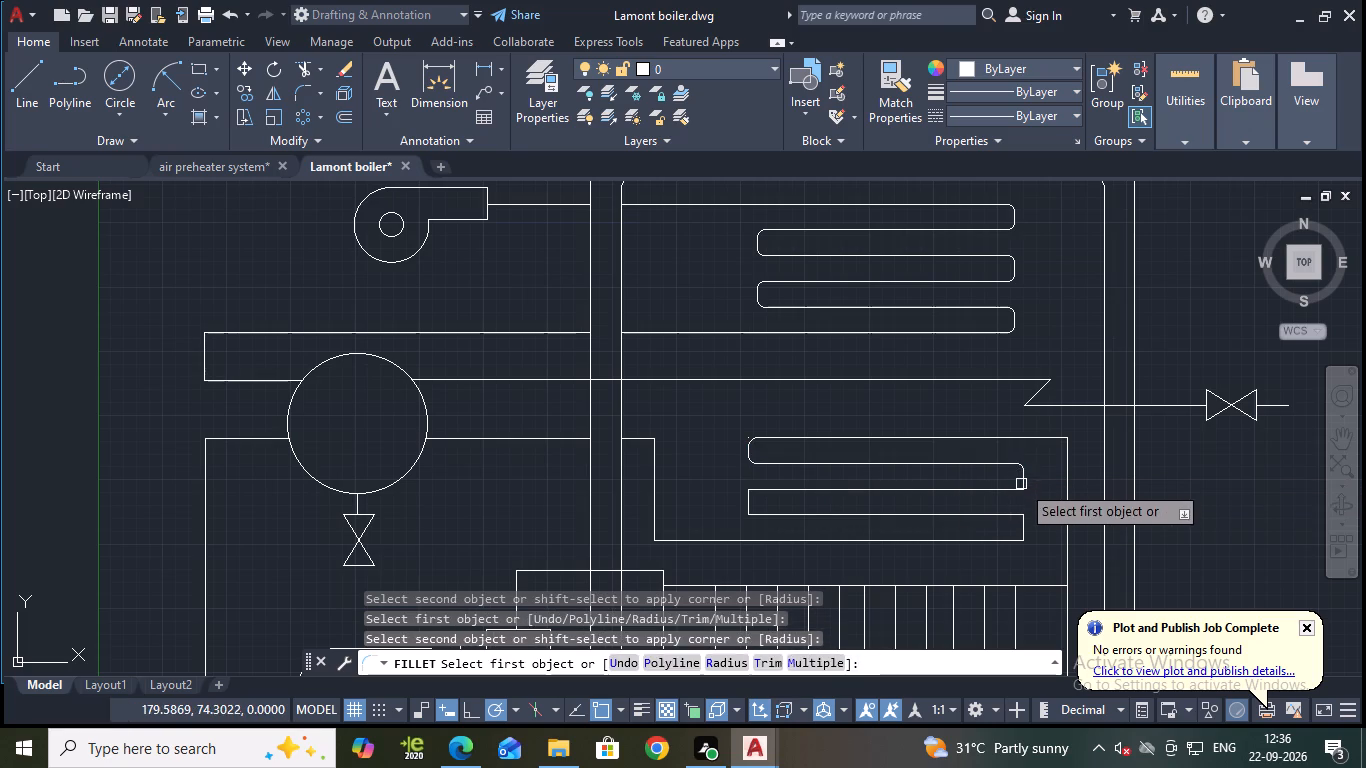
left_click(1021, 484)
left_click(1011, 494)
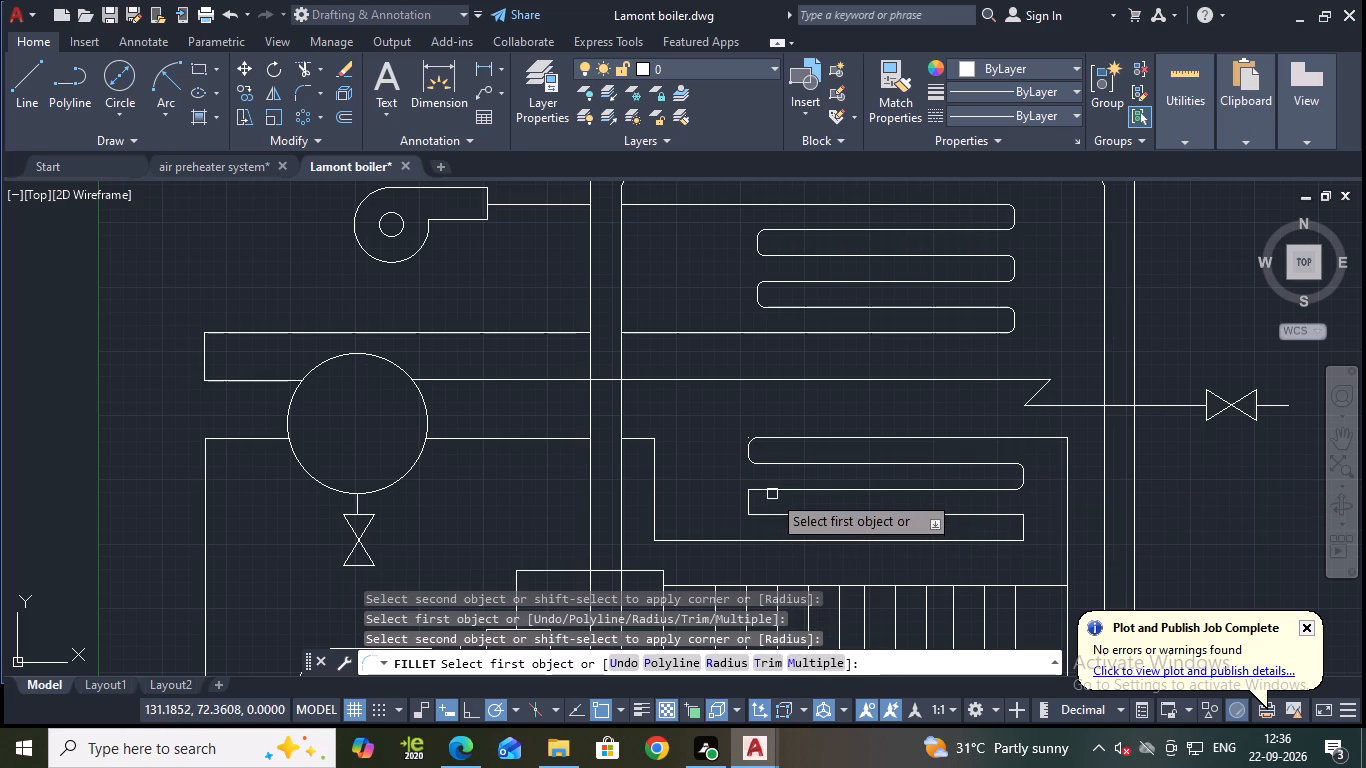
Fillet both corners of the lower coil's second left bend and of its bottom right bend with radius 1.5.
left_click(772, 493)
left_click(743, 501)
left_click(751, 501)
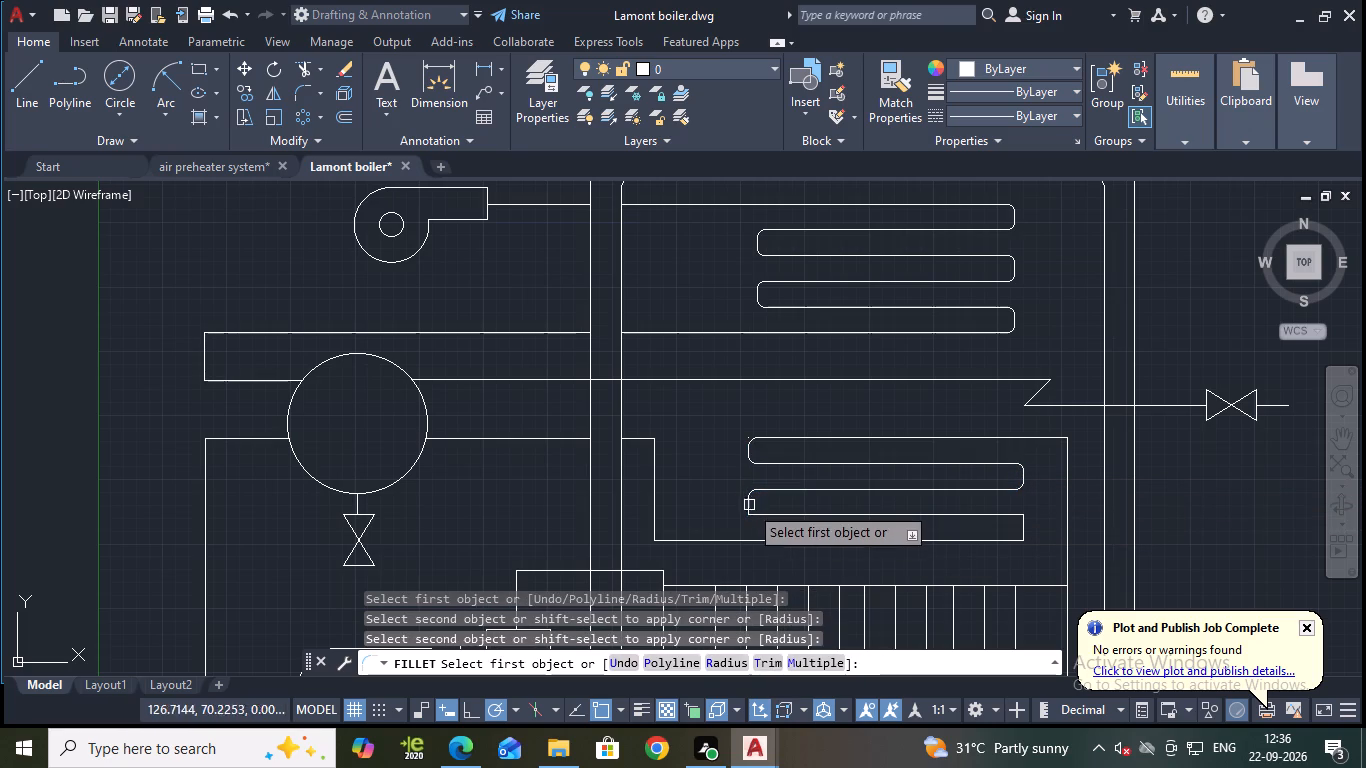
left_click(747, 510)
left_click(755, 514)
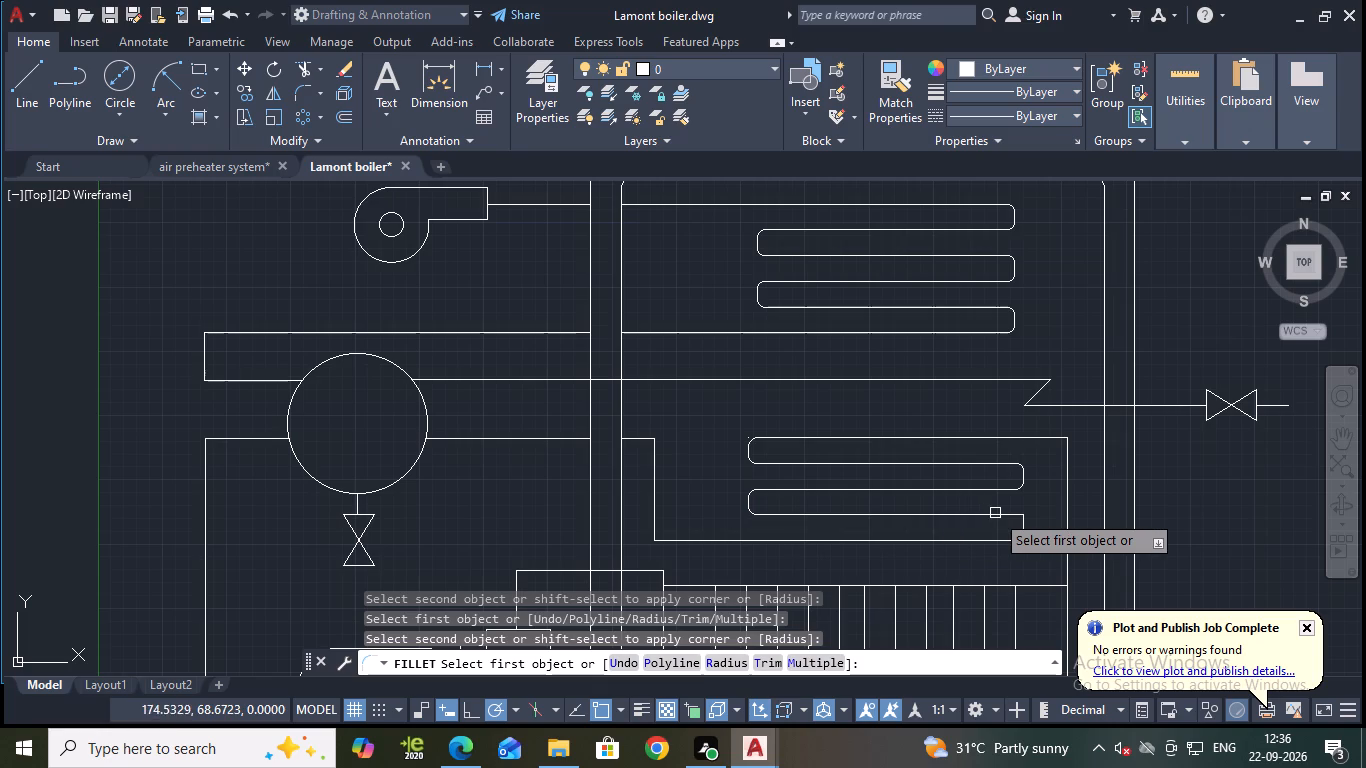
left_click(999, 513)
left_click(1025, 525)
left_click(1026, 532)
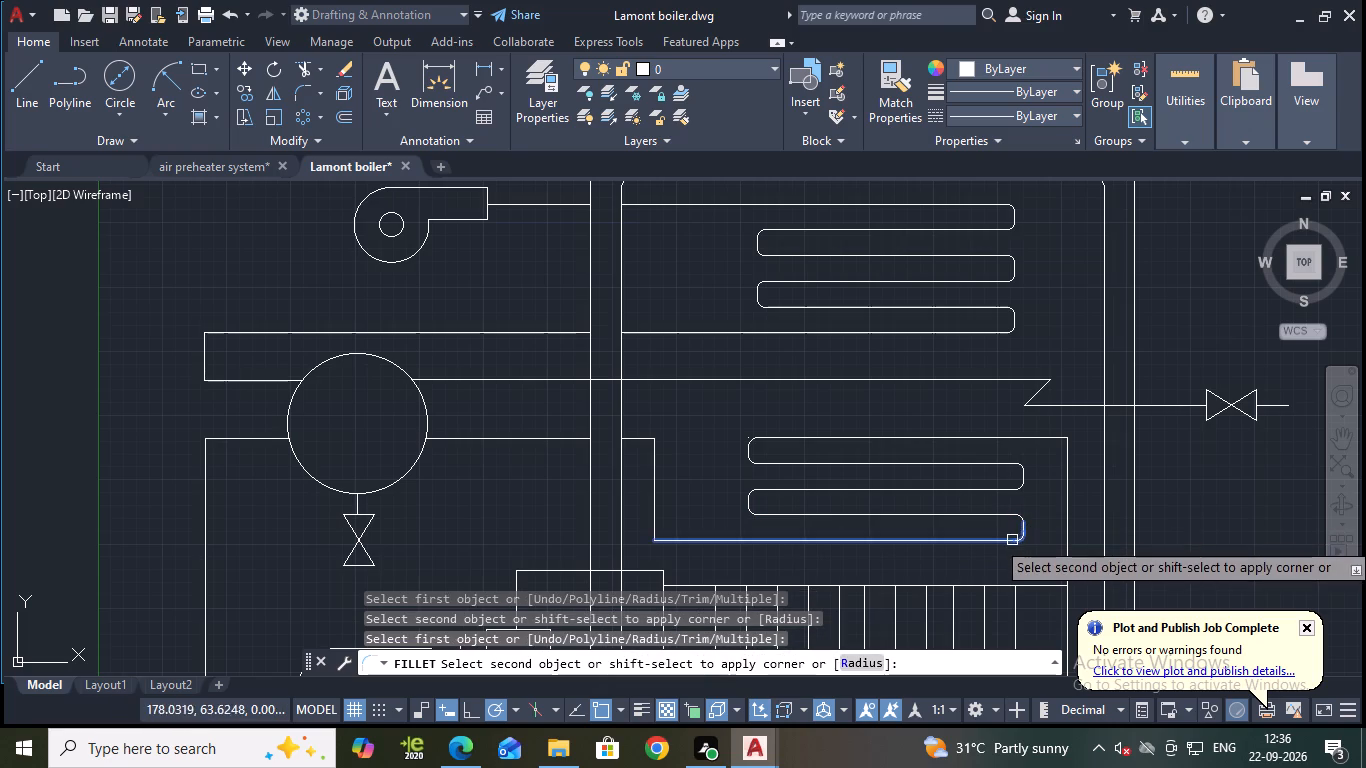
left_click(1012, 540)
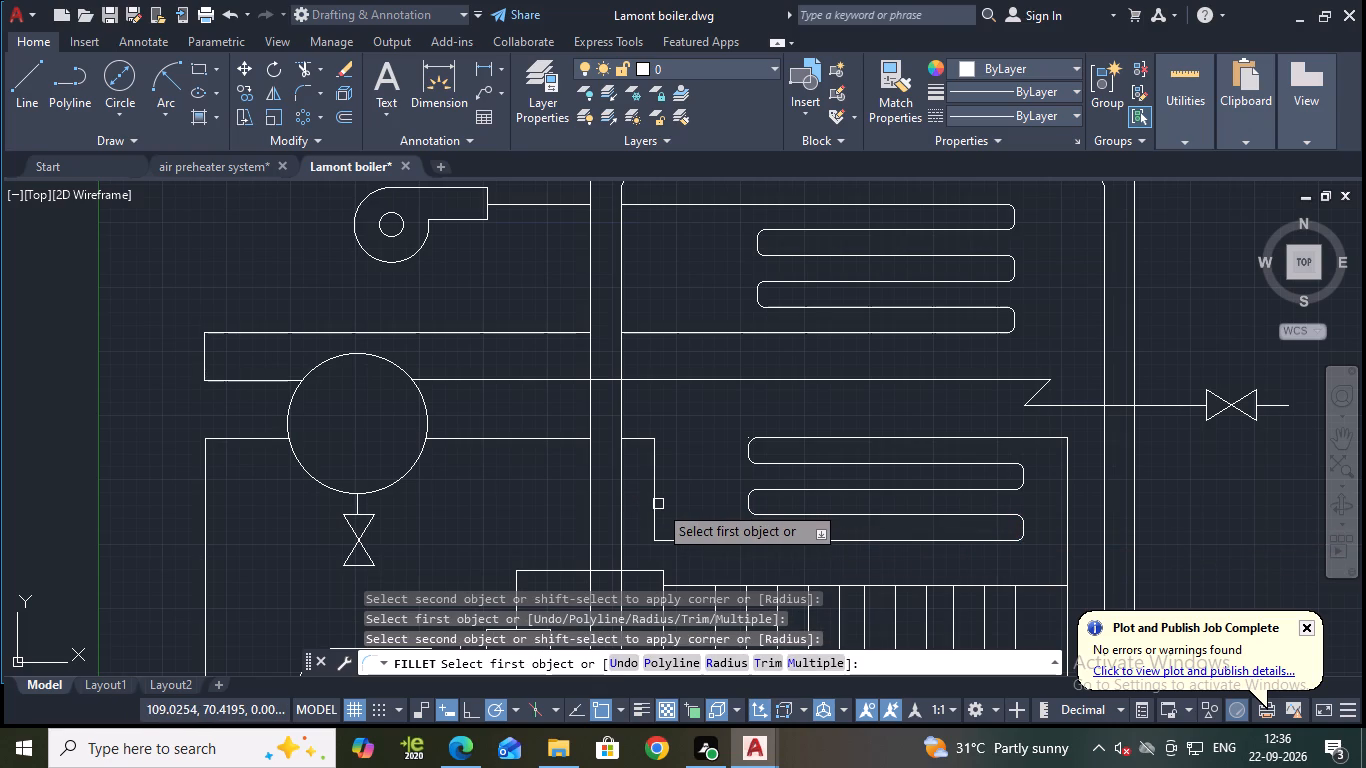
Fillet the lower and upper corners of the vertical pipe joining the lower coil to the drum line with radius 1.5.
left_click(657, 503)
left_click(668, 544)
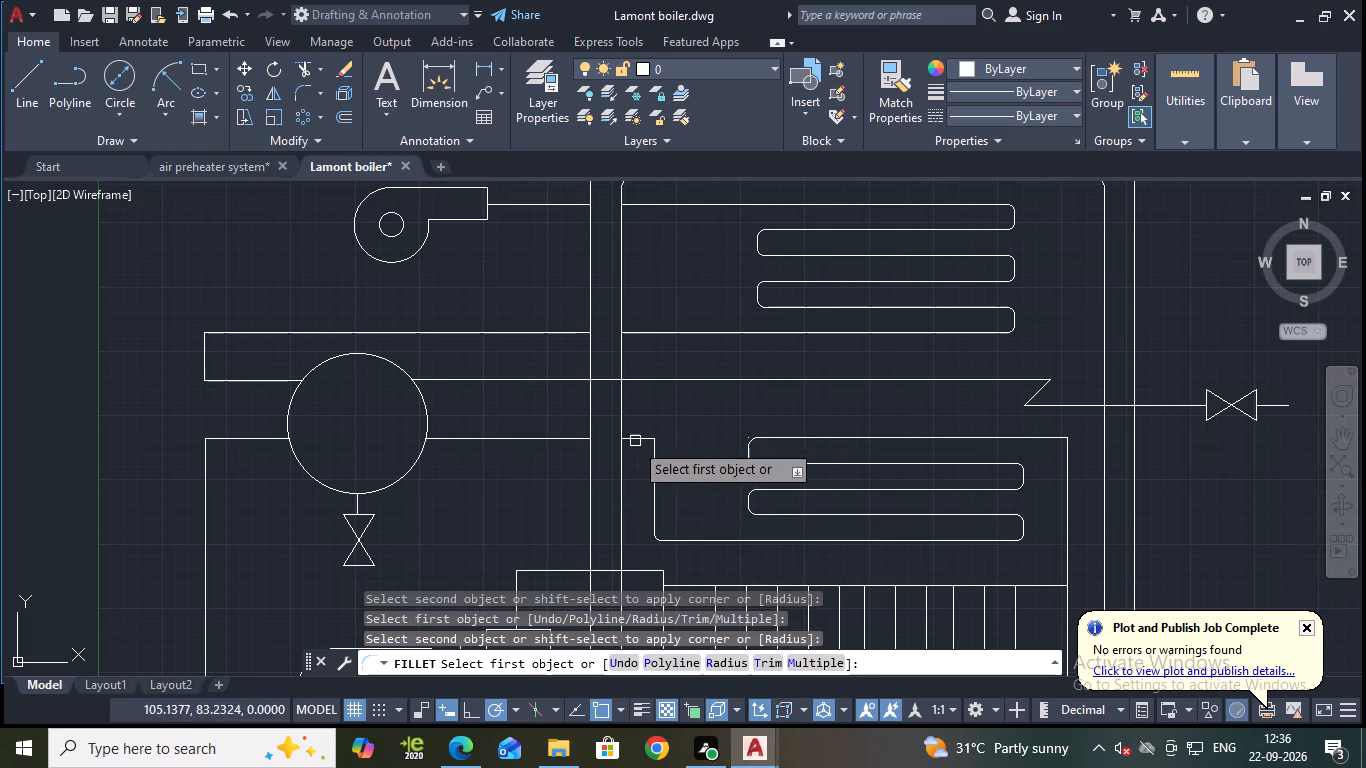
left_click(636, 440)
left_click(653, 452)
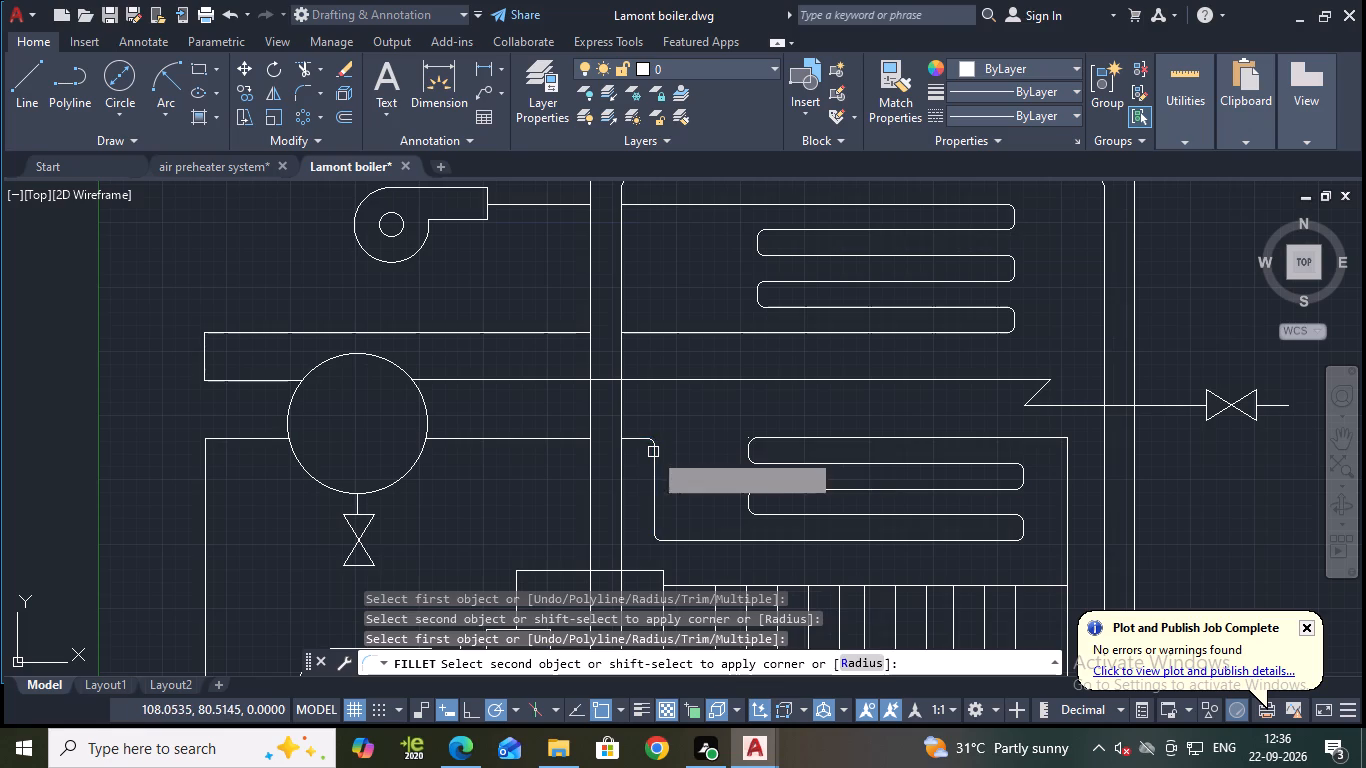
Fillet the upper corner of the zigzag in the drum's outlet pipe with radius 1.5.
scroll(1082, 401, "up", 2)
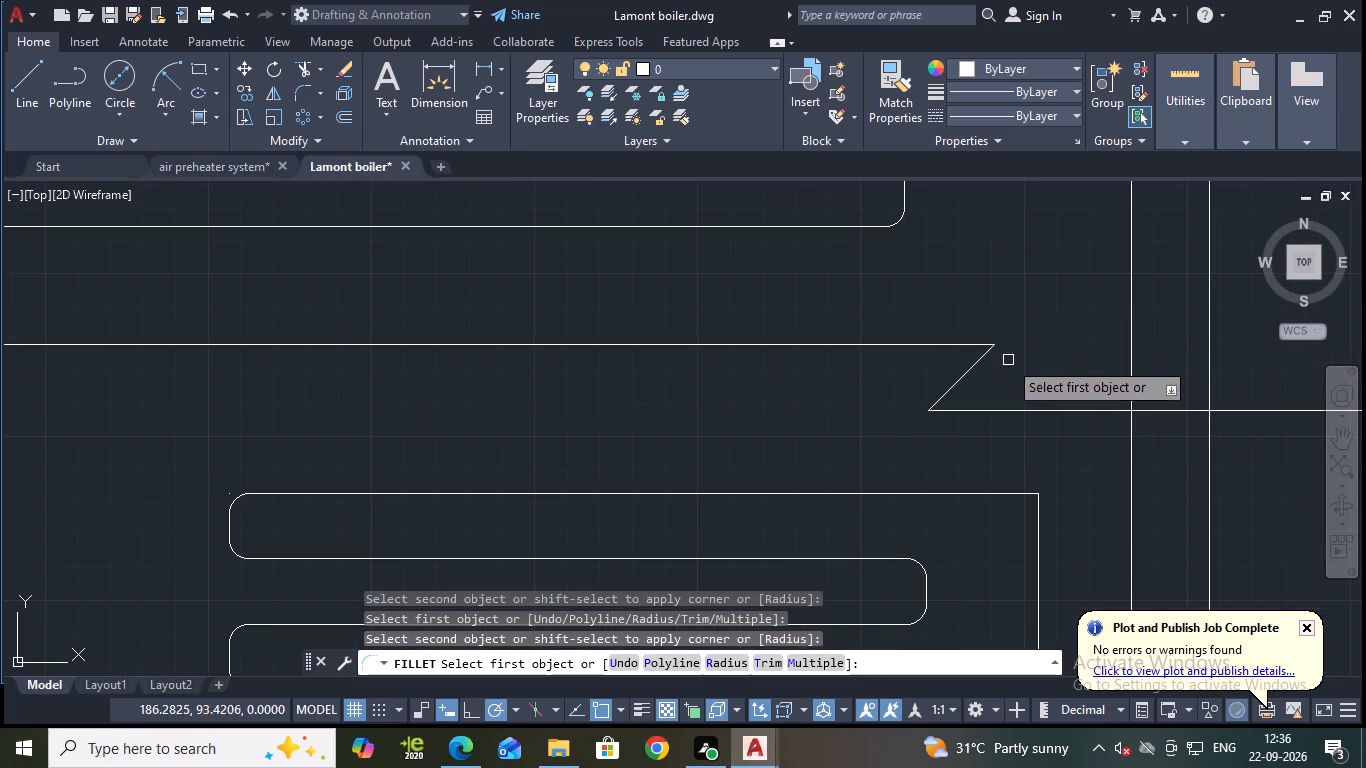
left_click(974, 346)
left_click(987, 346)
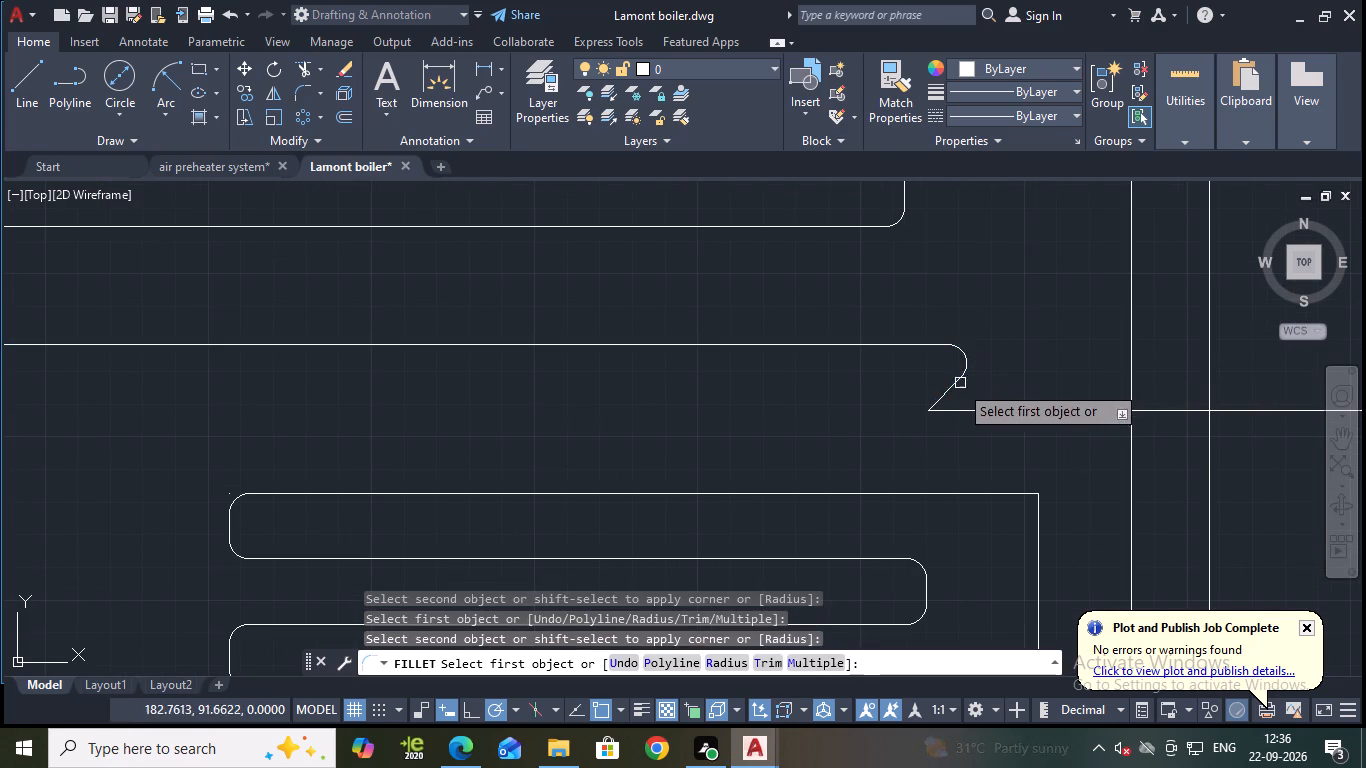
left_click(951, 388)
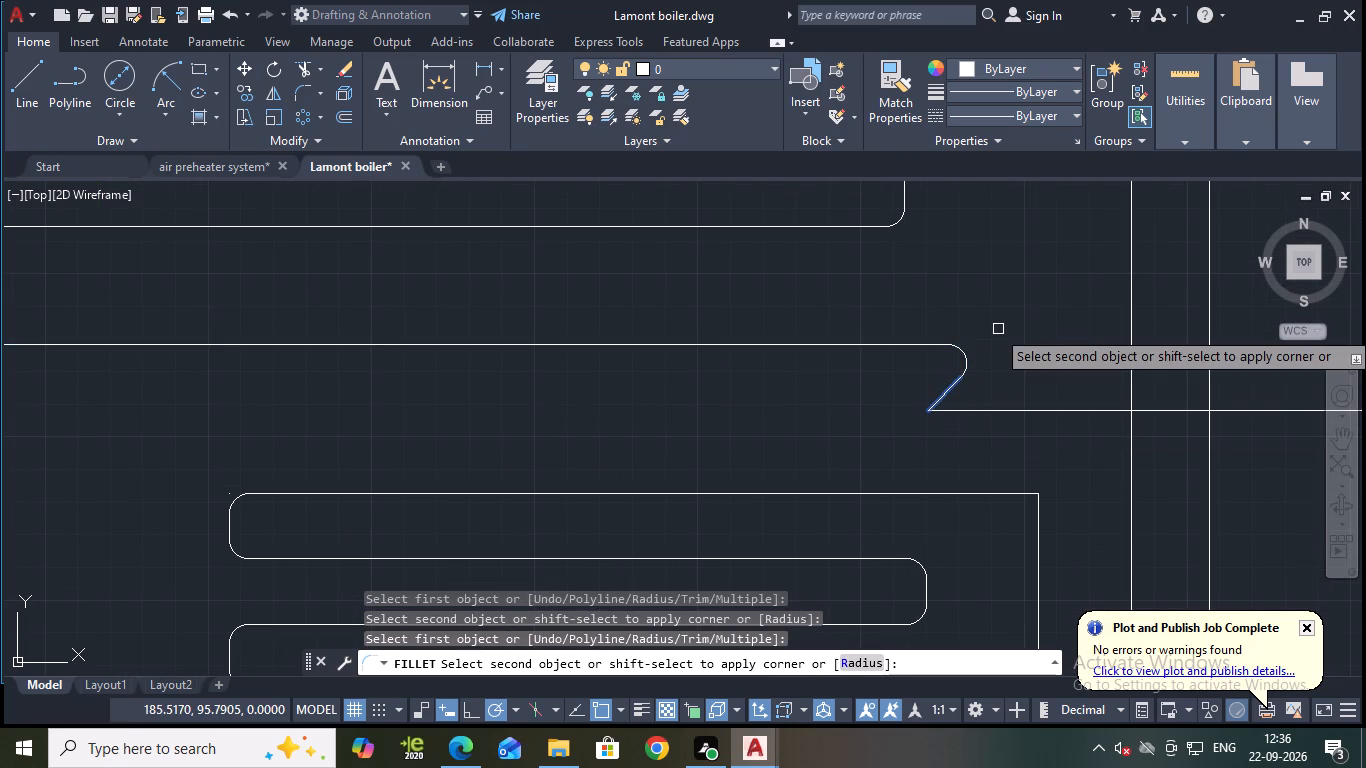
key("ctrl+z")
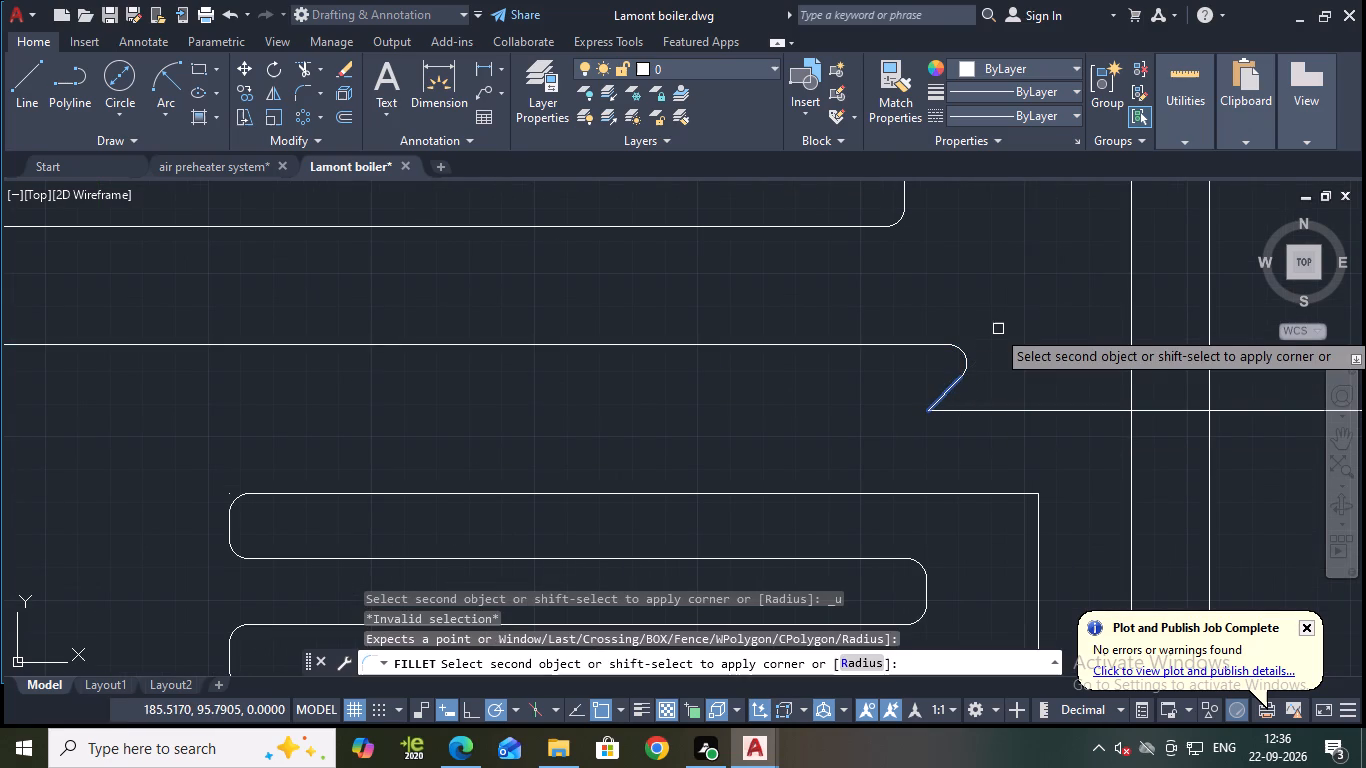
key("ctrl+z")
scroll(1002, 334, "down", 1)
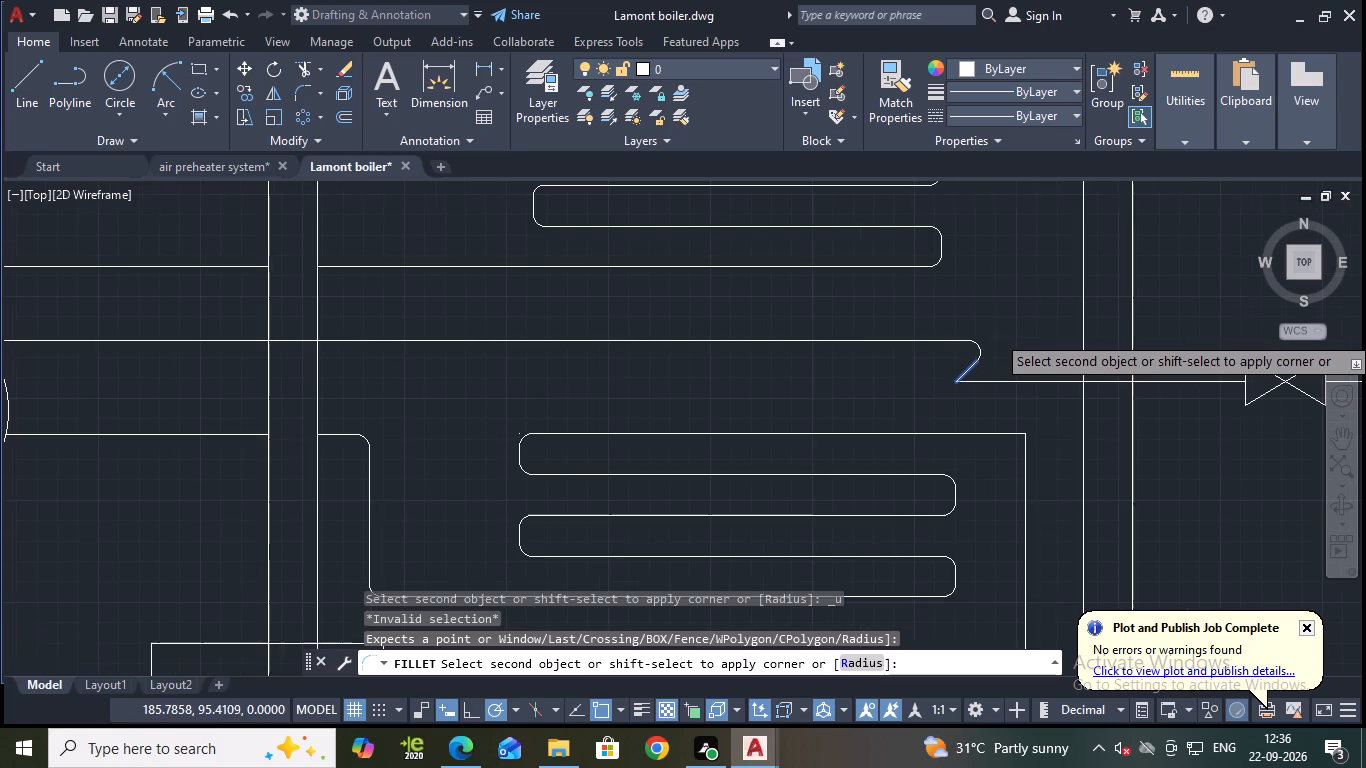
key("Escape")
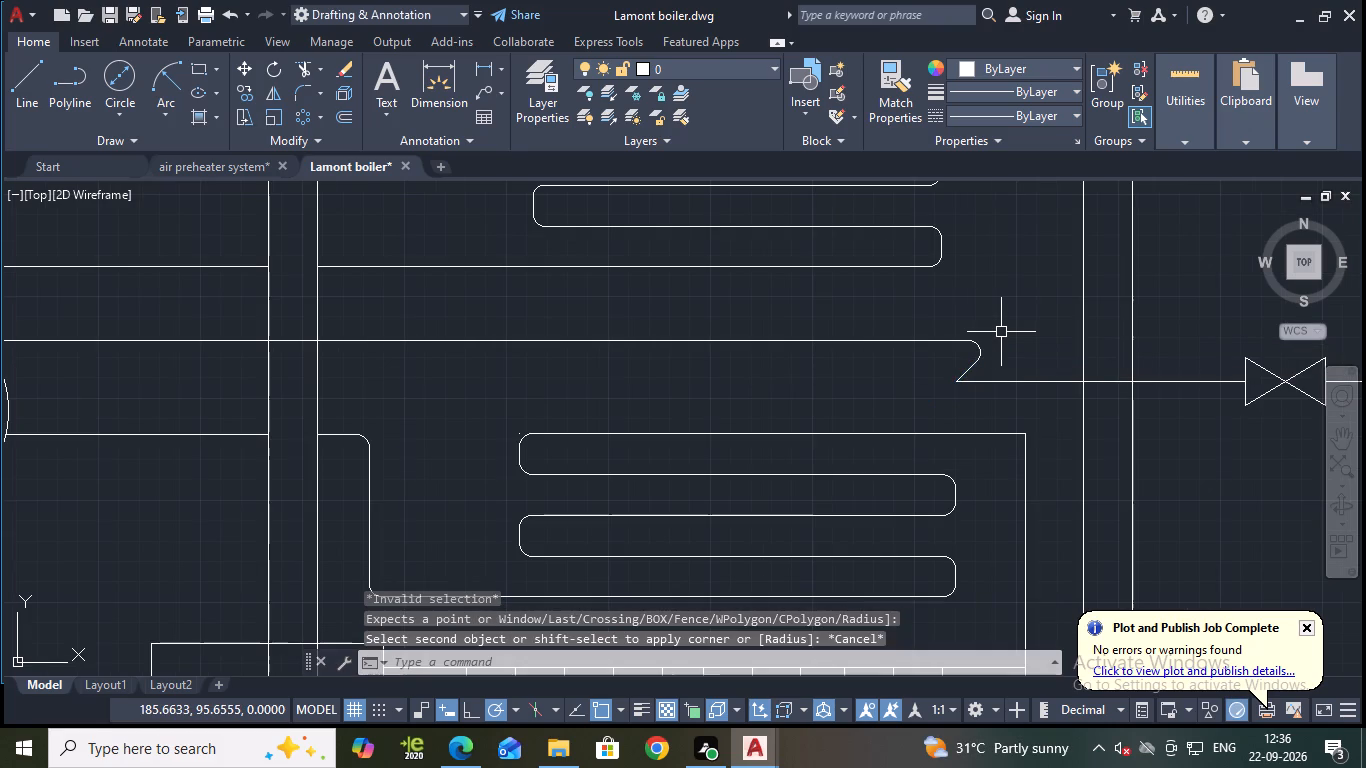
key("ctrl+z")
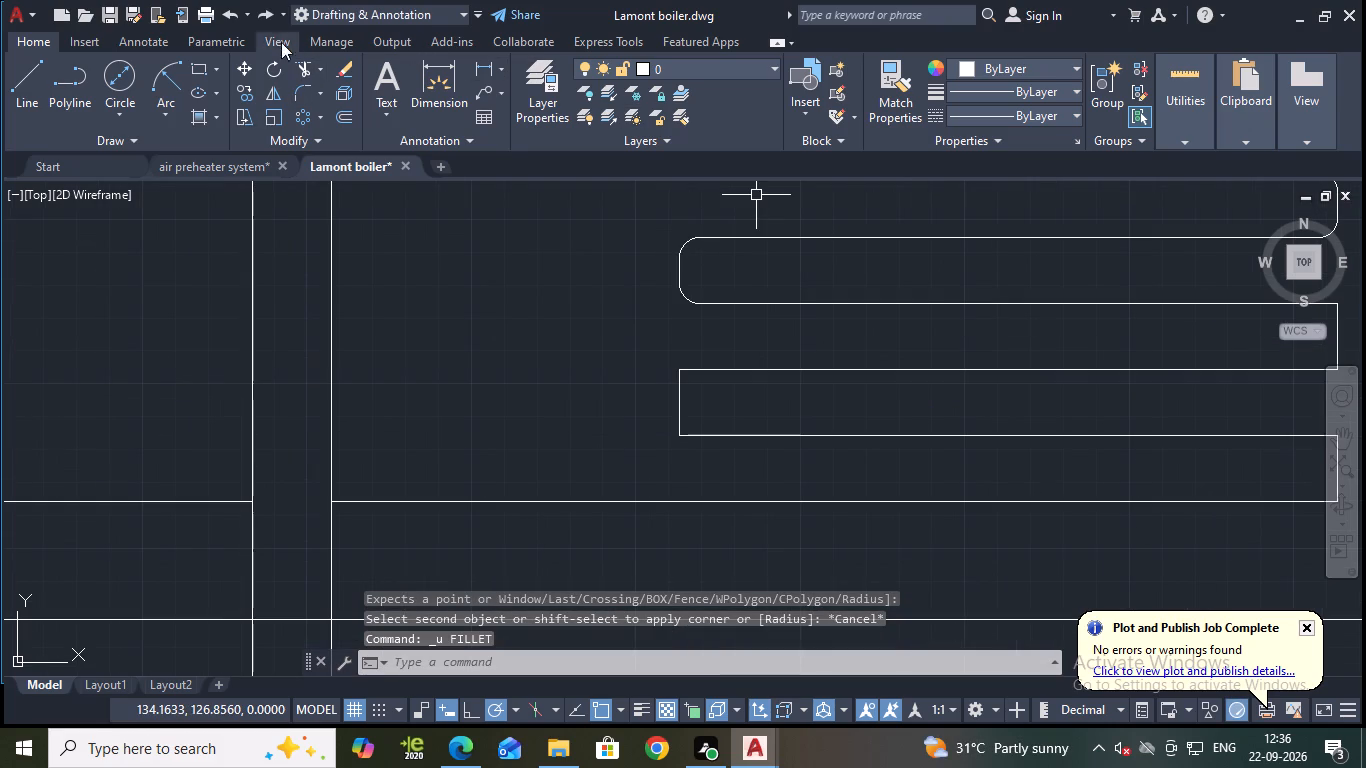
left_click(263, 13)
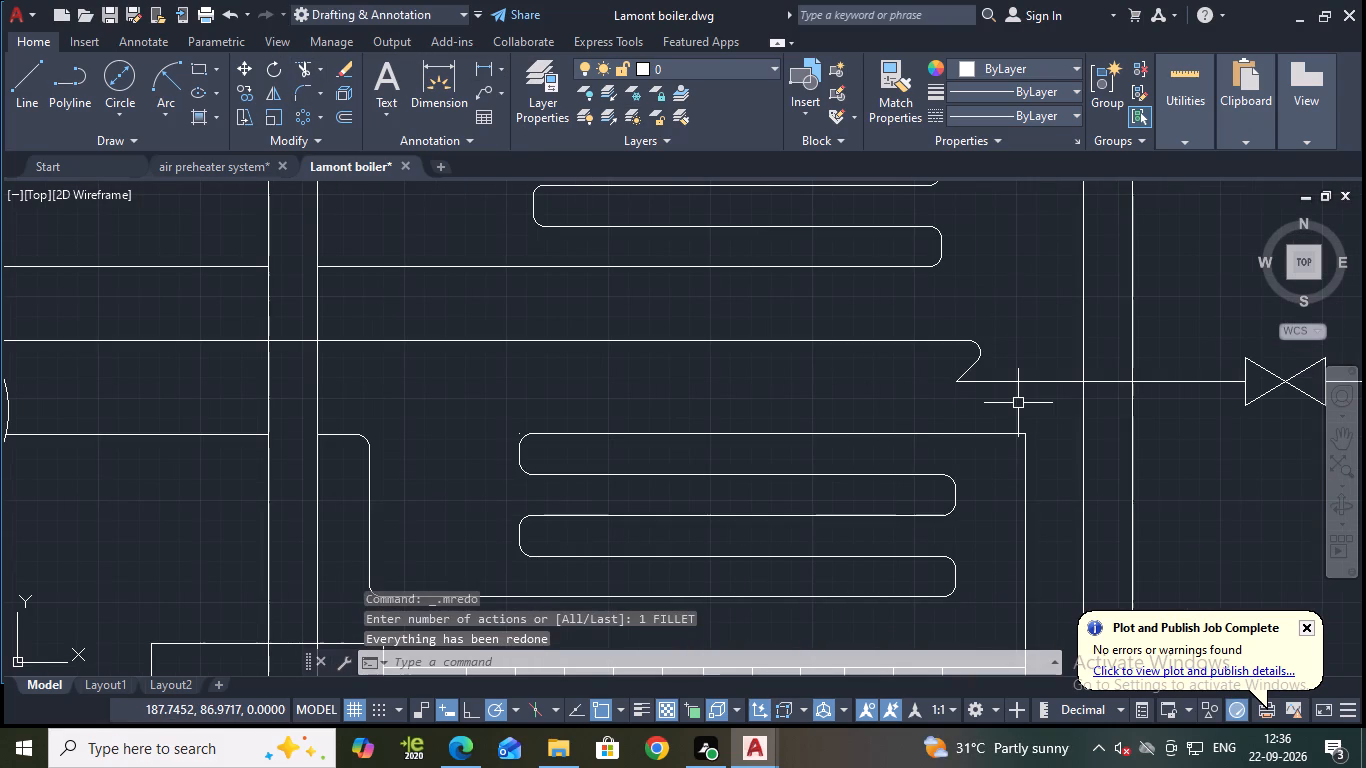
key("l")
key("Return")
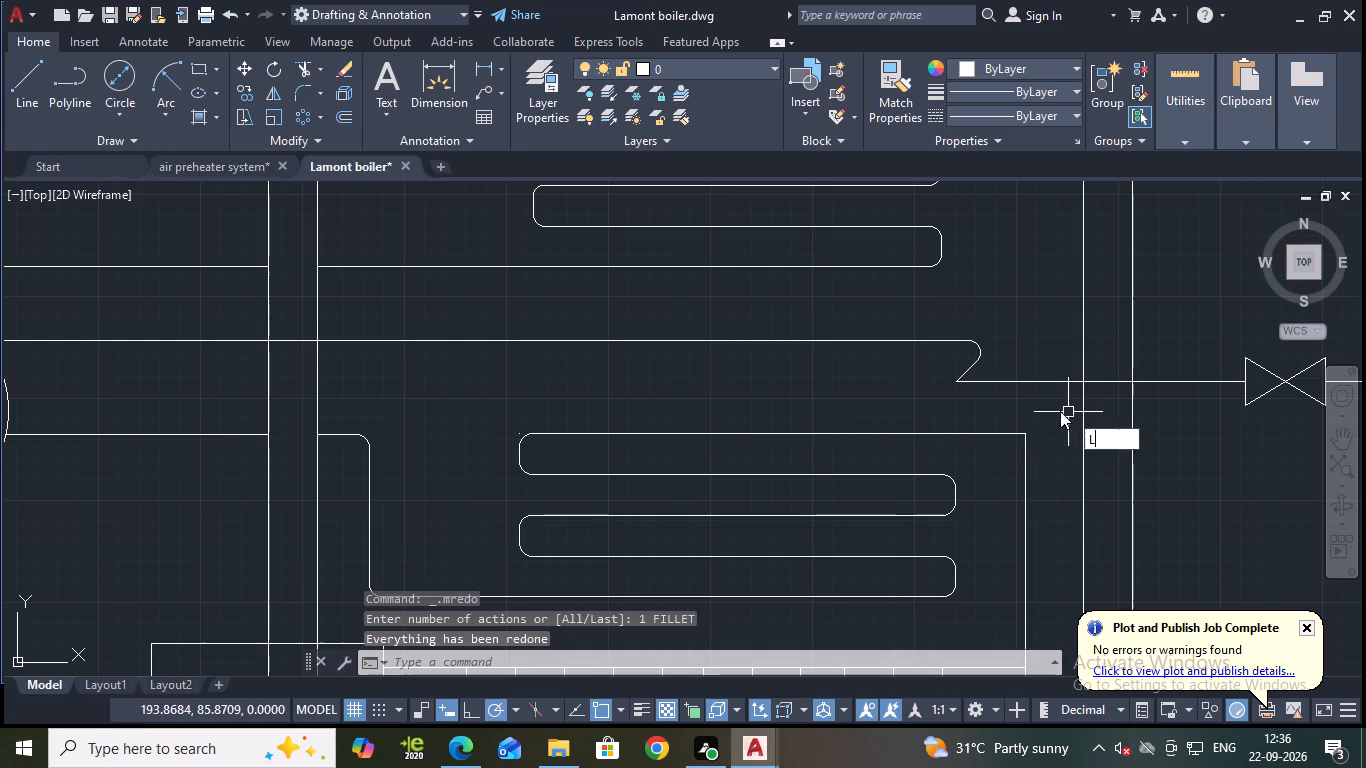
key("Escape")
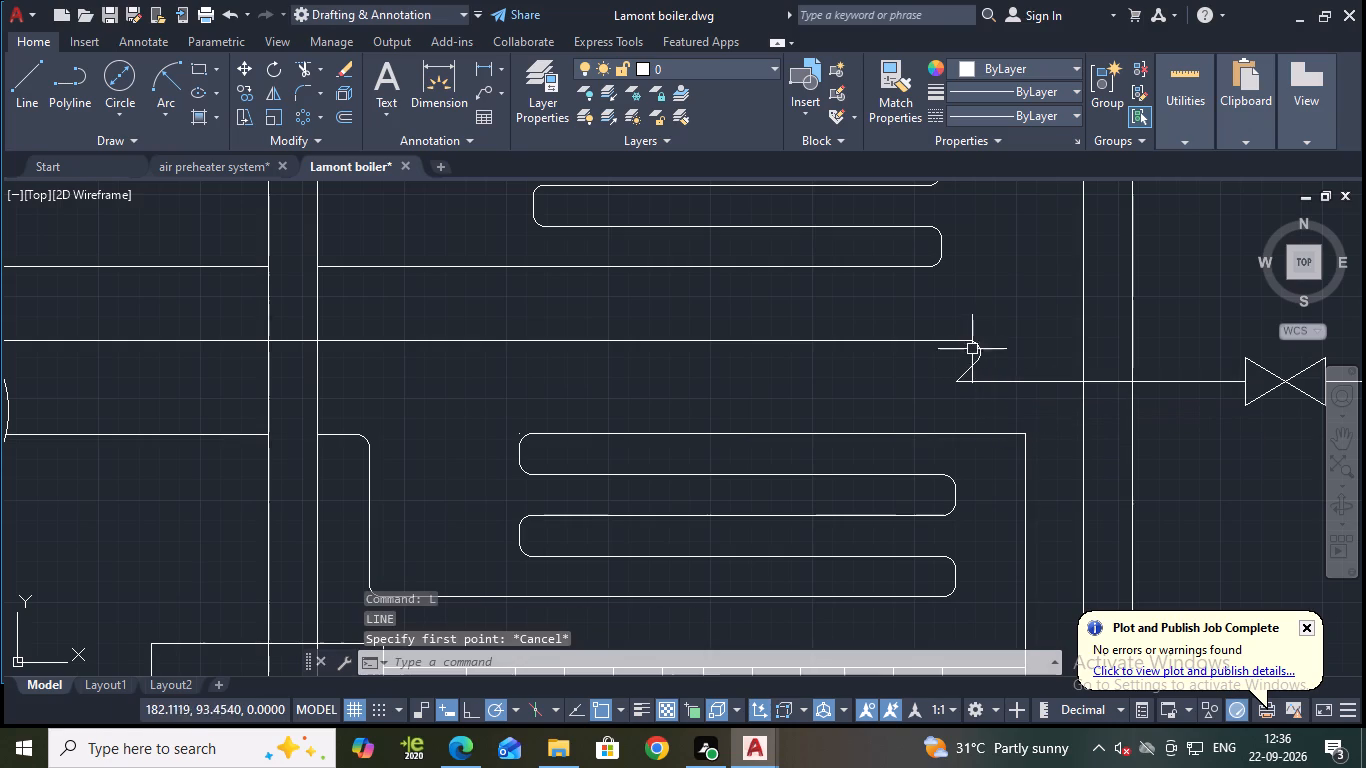
Erase the fillet arc at the upper corner of the zigzag in the drum's outlet pipe.
left_click(973, 348)
key("e")
key("Return")
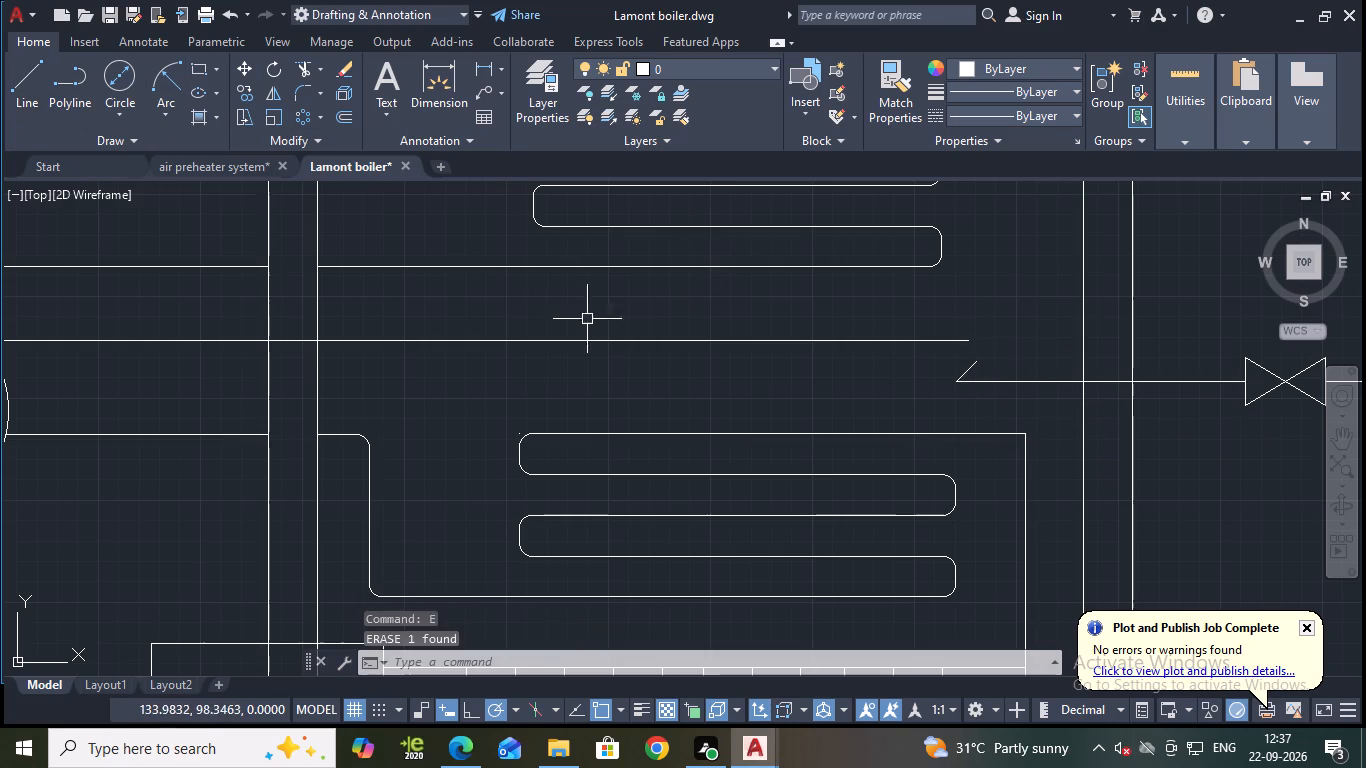
Stretch the free end of the drum's upper outlet line horizontally past the zigzag's diagonal.
left_click(952, 337)
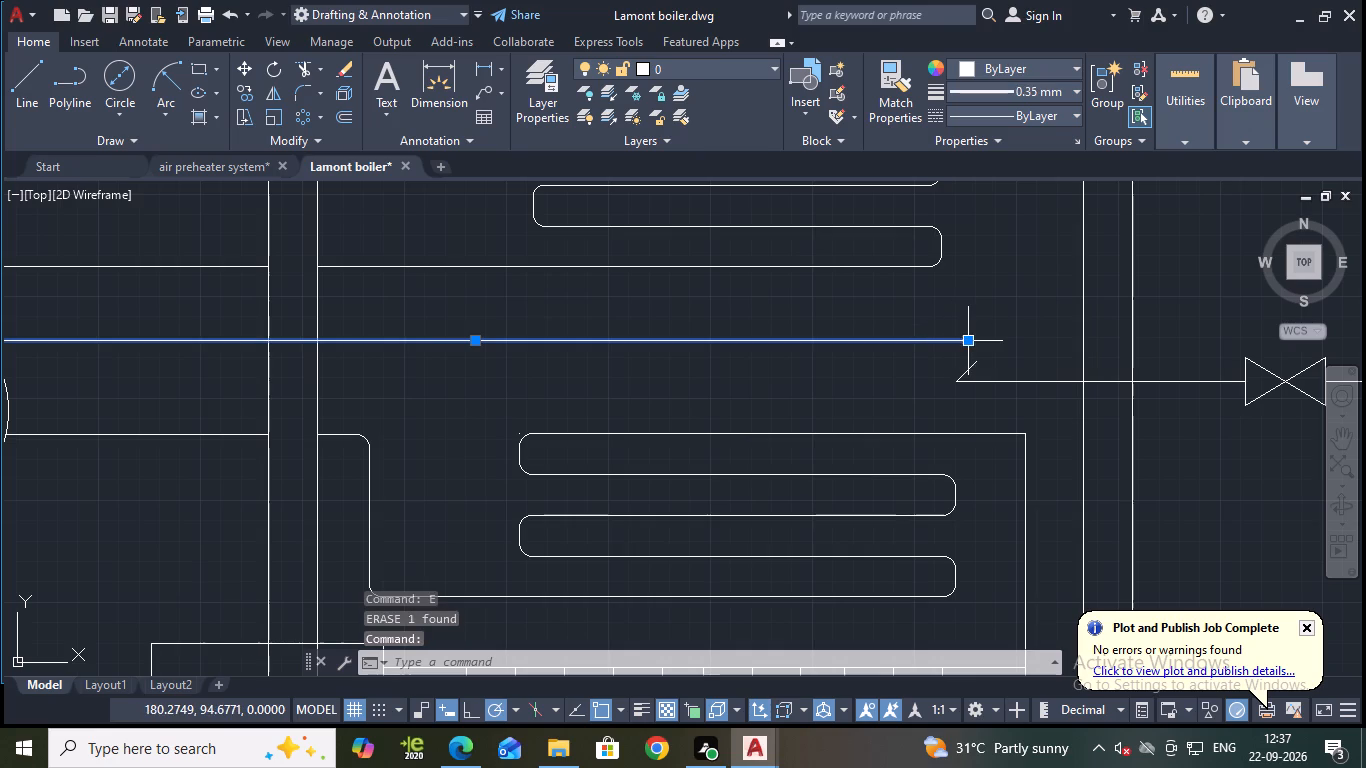
left_click(970, 346)
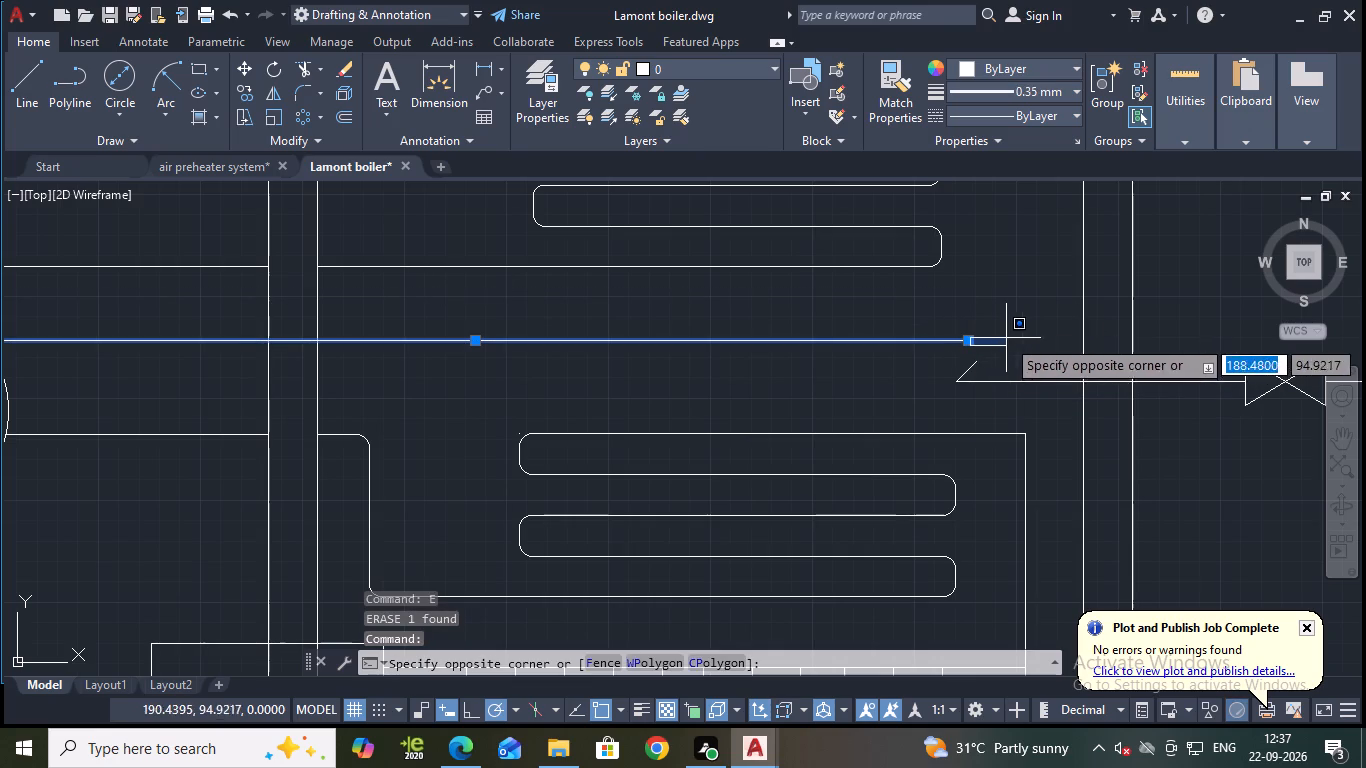
key("Escape")
left_click(969, 336)
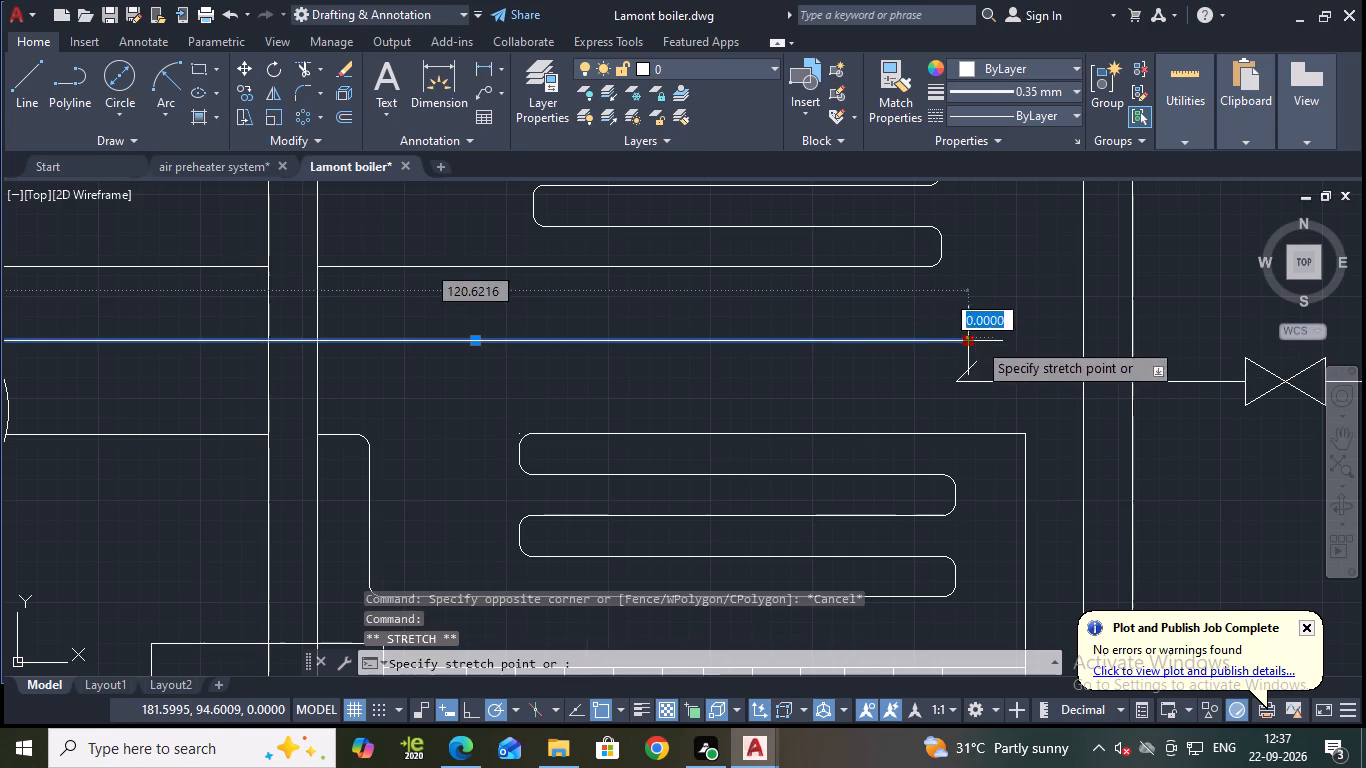
left_click(998, 339)
key("Escape")
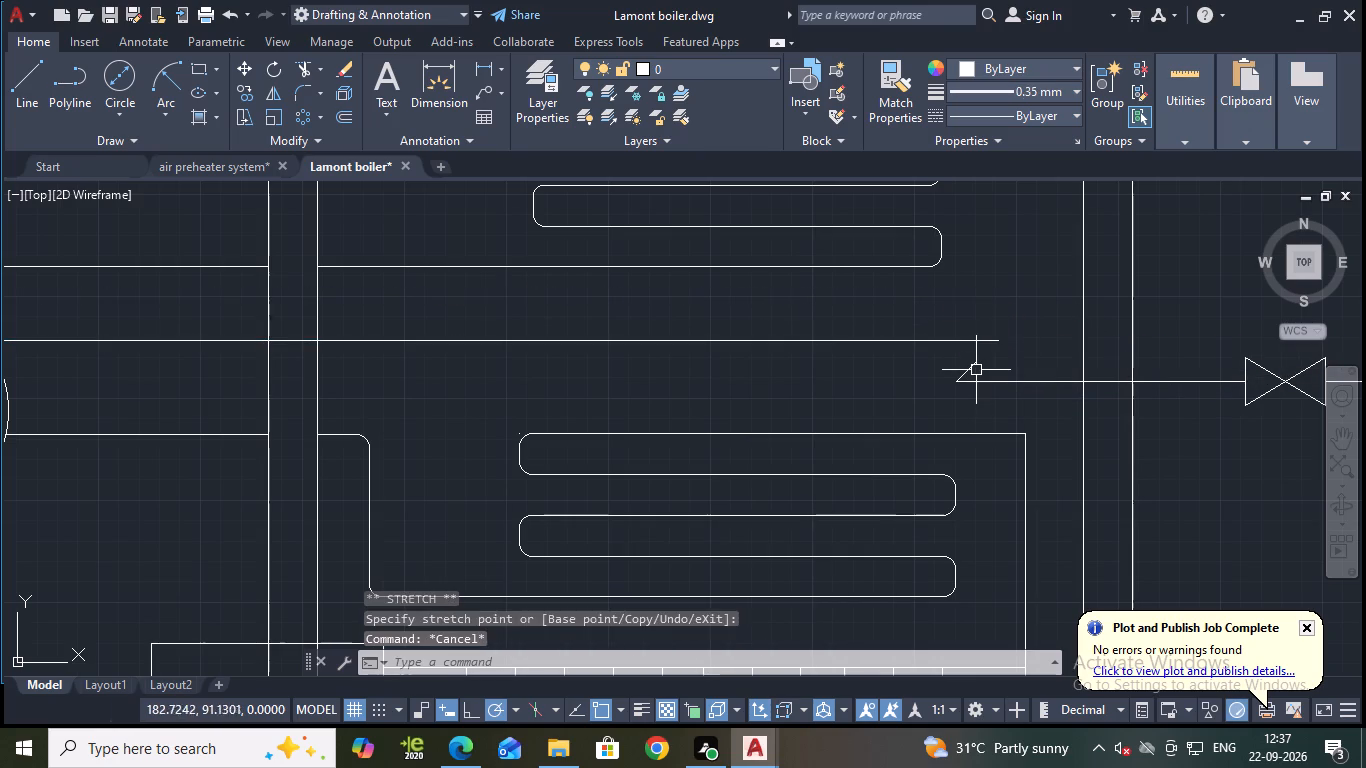
Stretch the upper end of the zigzag's diagonal along 45° by about 6.8 so it crosses the outlet line.
left_click(975, 370)
left_click(976, 362)
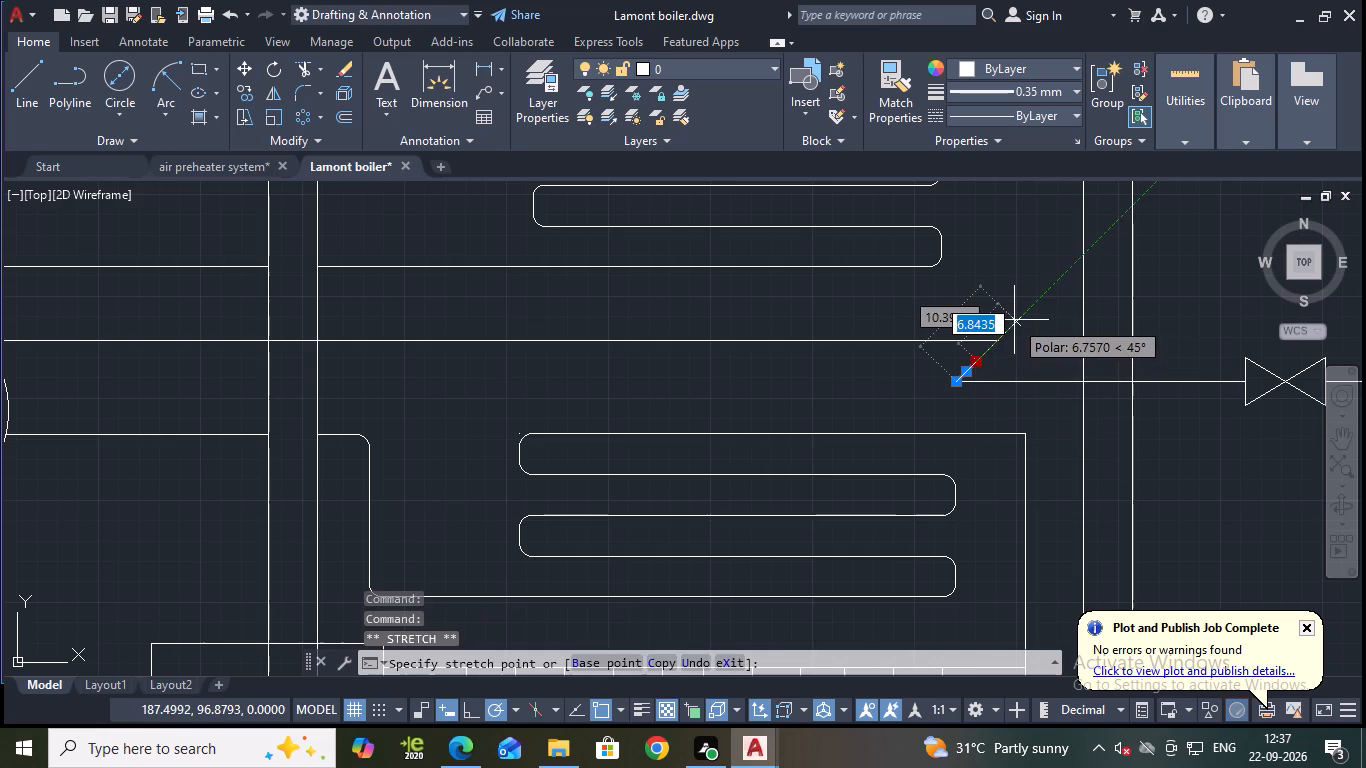
left_click(1014, 320)
key("Escape")
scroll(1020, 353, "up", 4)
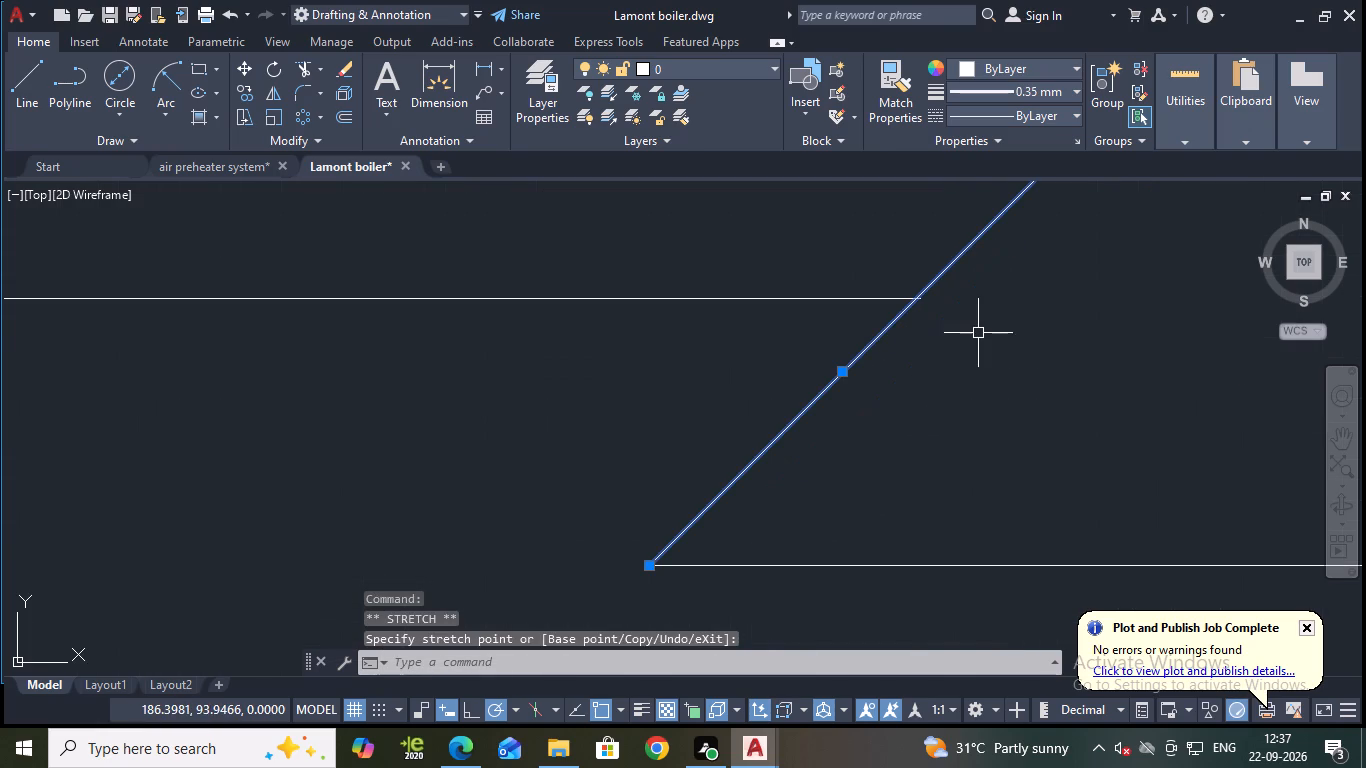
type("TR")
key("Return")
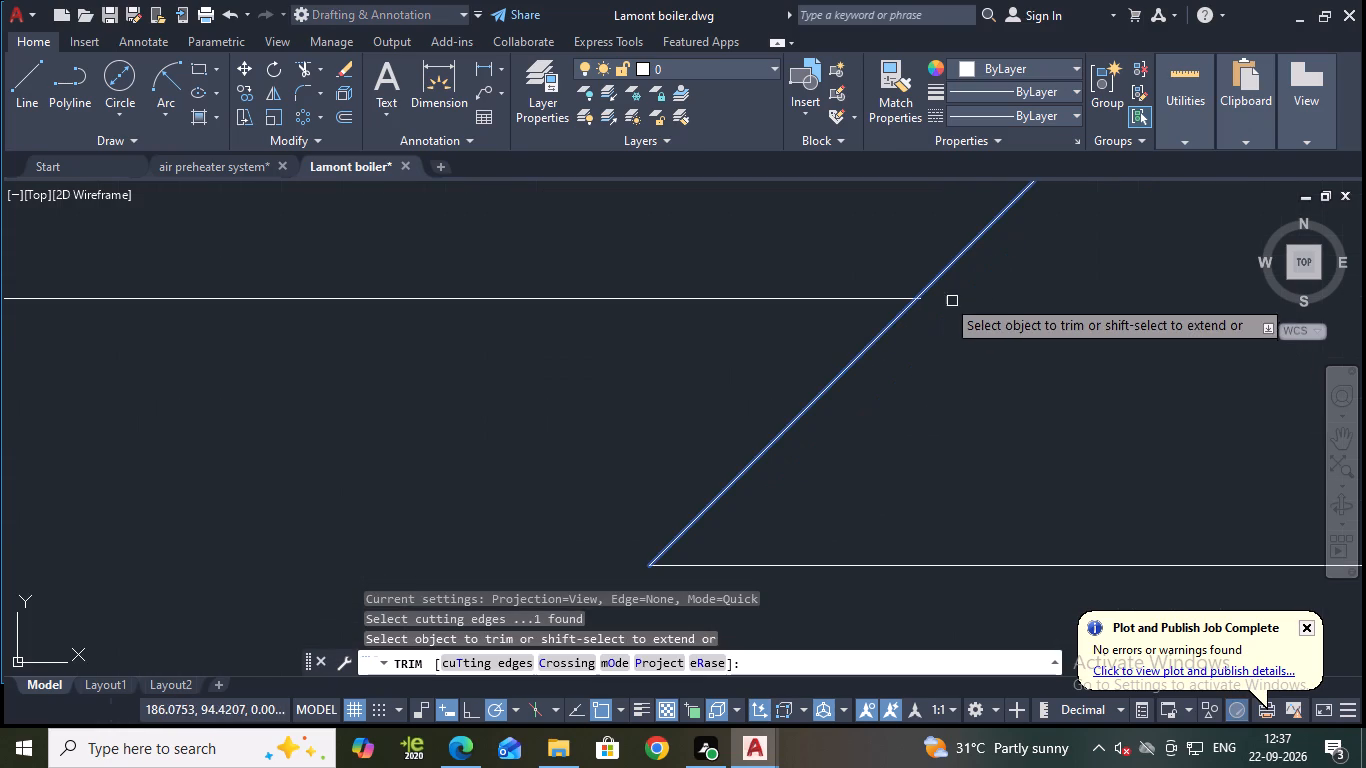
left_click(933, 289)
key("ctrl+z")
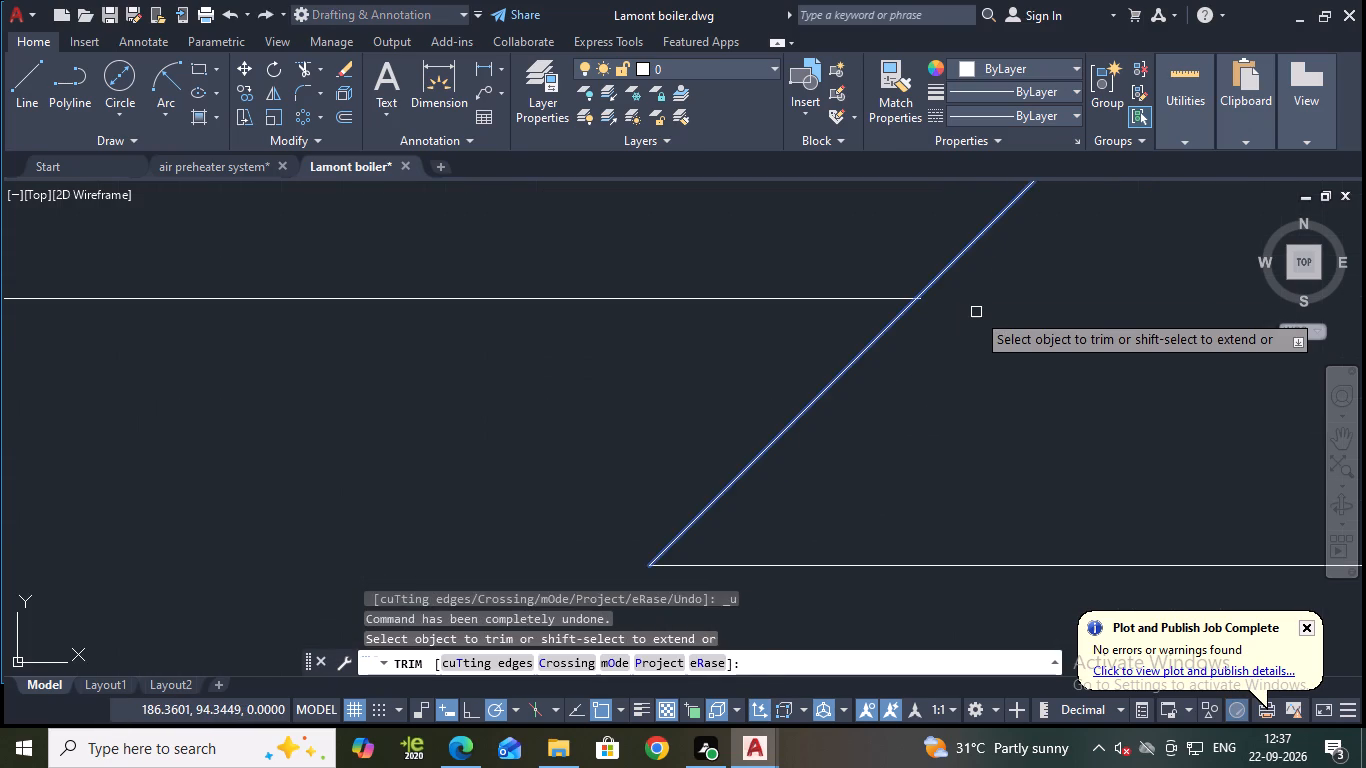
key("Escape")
Trim the overhanging ends of the outlet line and the diagonal to form a sharp upper zigzag corner.
type("TR")
key("Return")
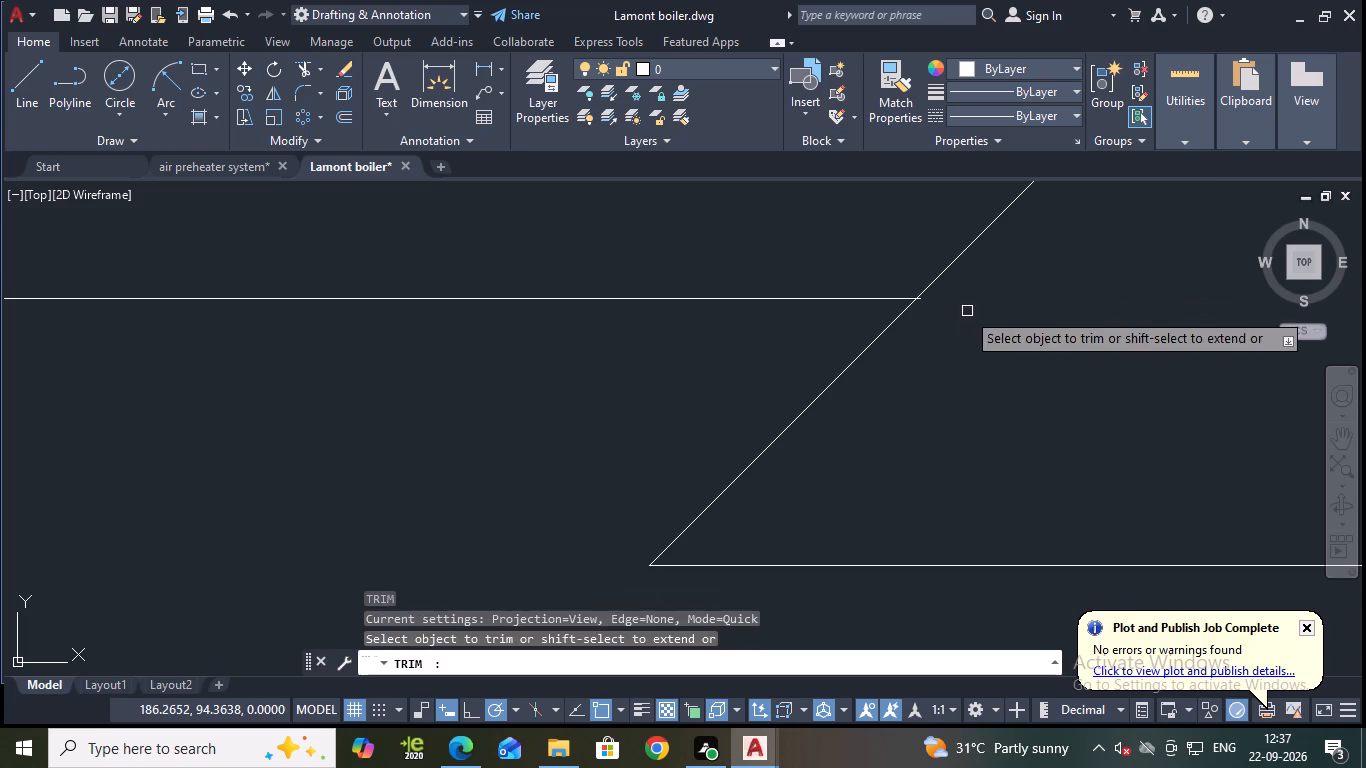
left_click(922, 295)
left_click(924, 295)
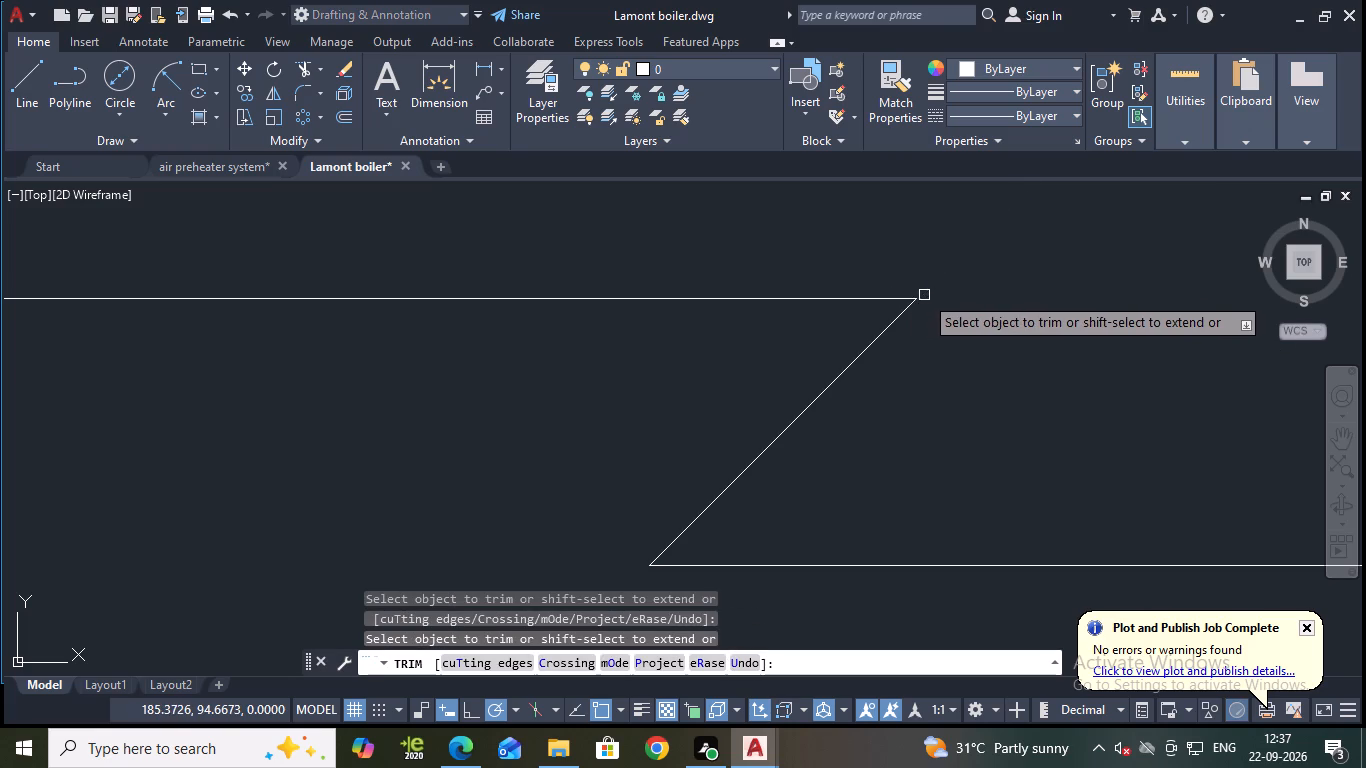
scroll(954, 320, "down", 3)
key("Escape")
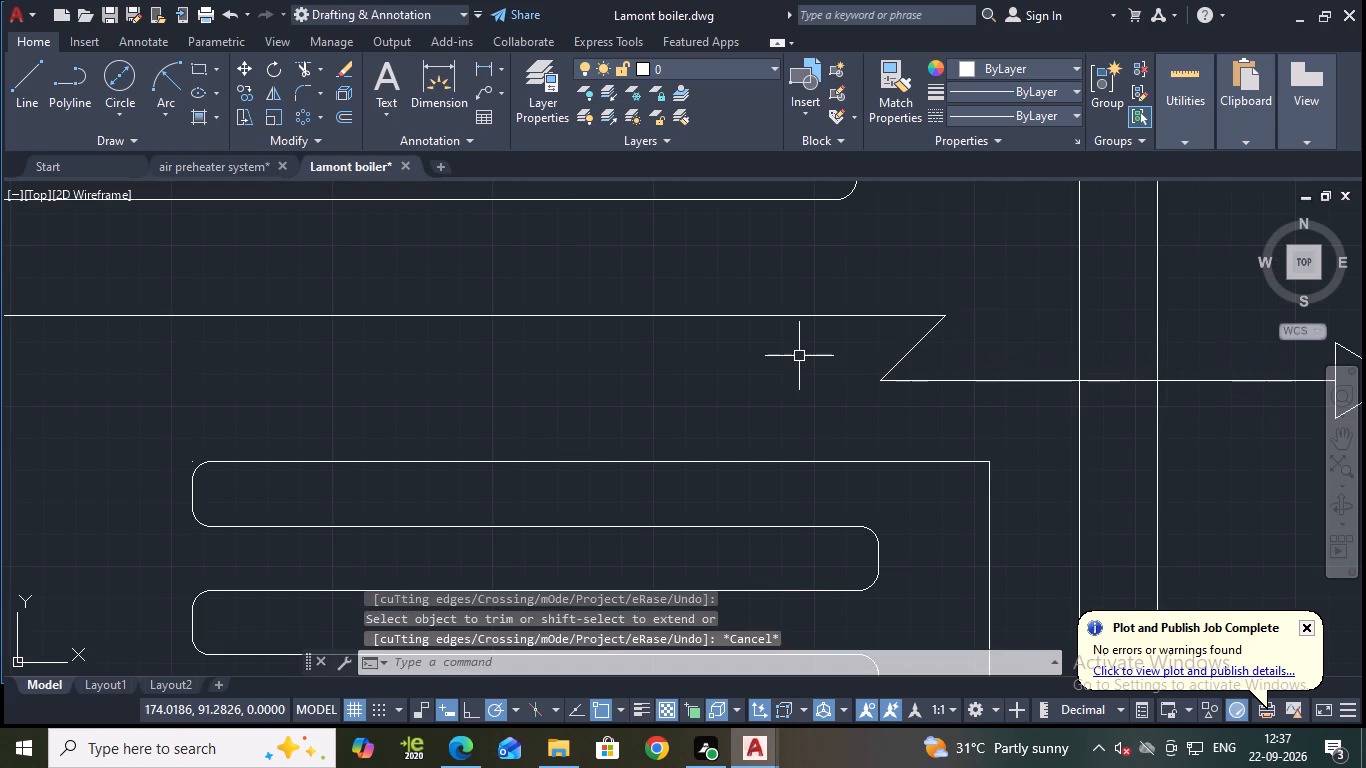
Save the drawing.
key("ctrl+s")
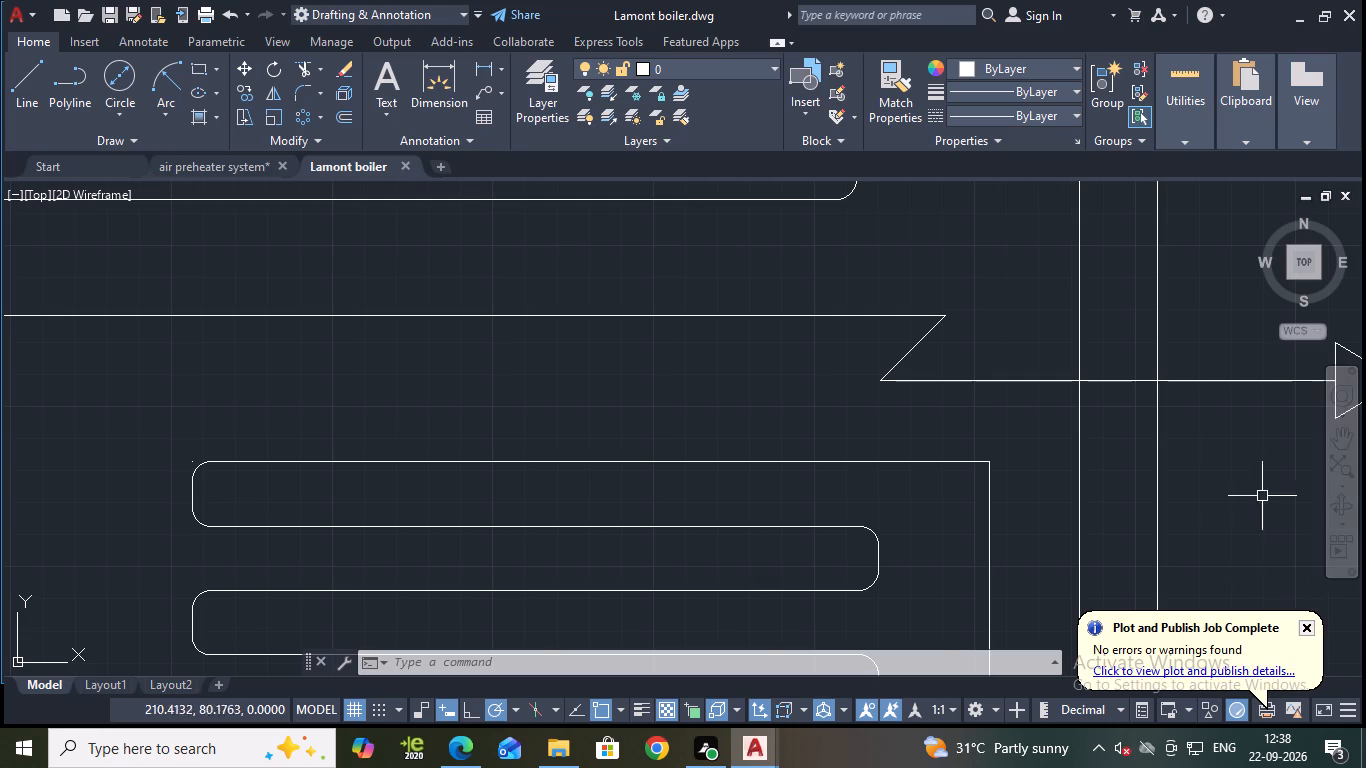
Erase the stray point beside the lower coil's rounded top left corner.
scroll(1188, 425, "down", 2)
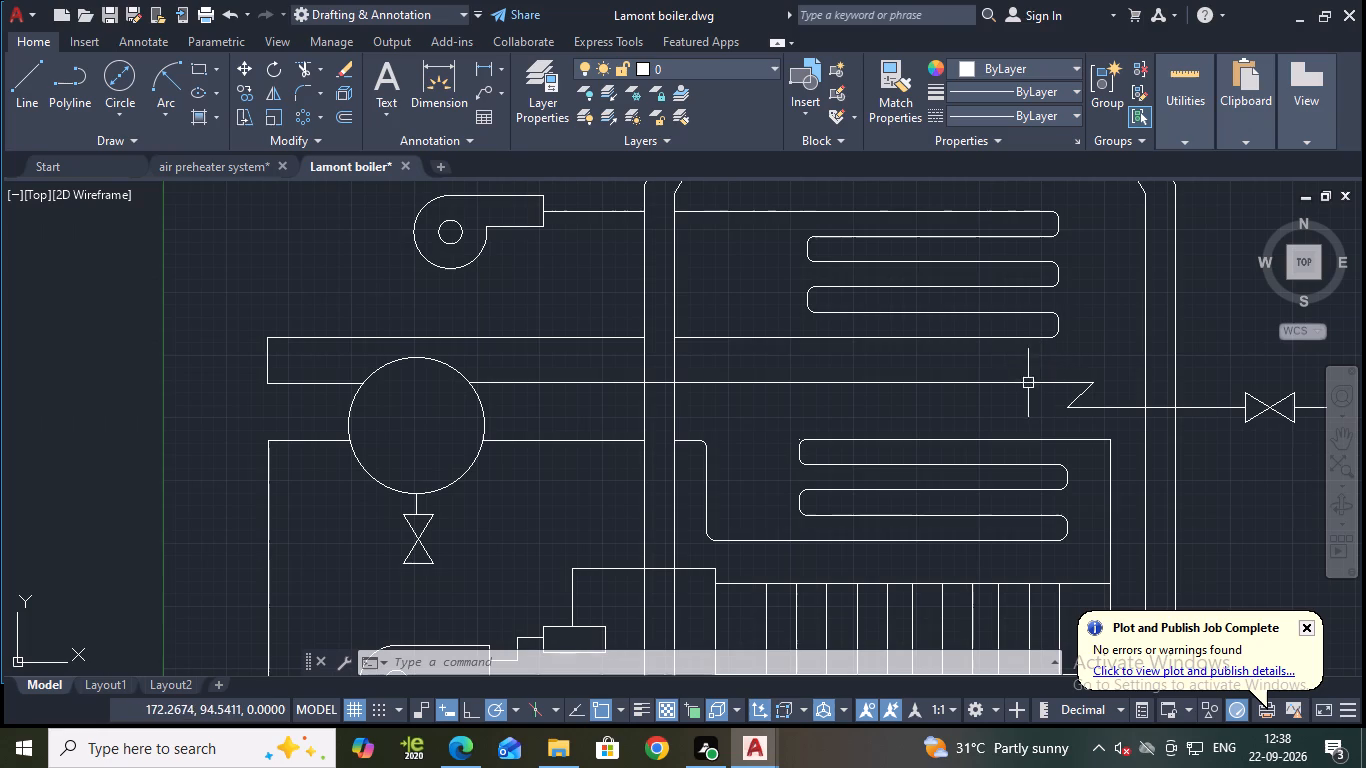
scroll(1028, 383, "down", 2)
scroll(883, 447, "up", 3)
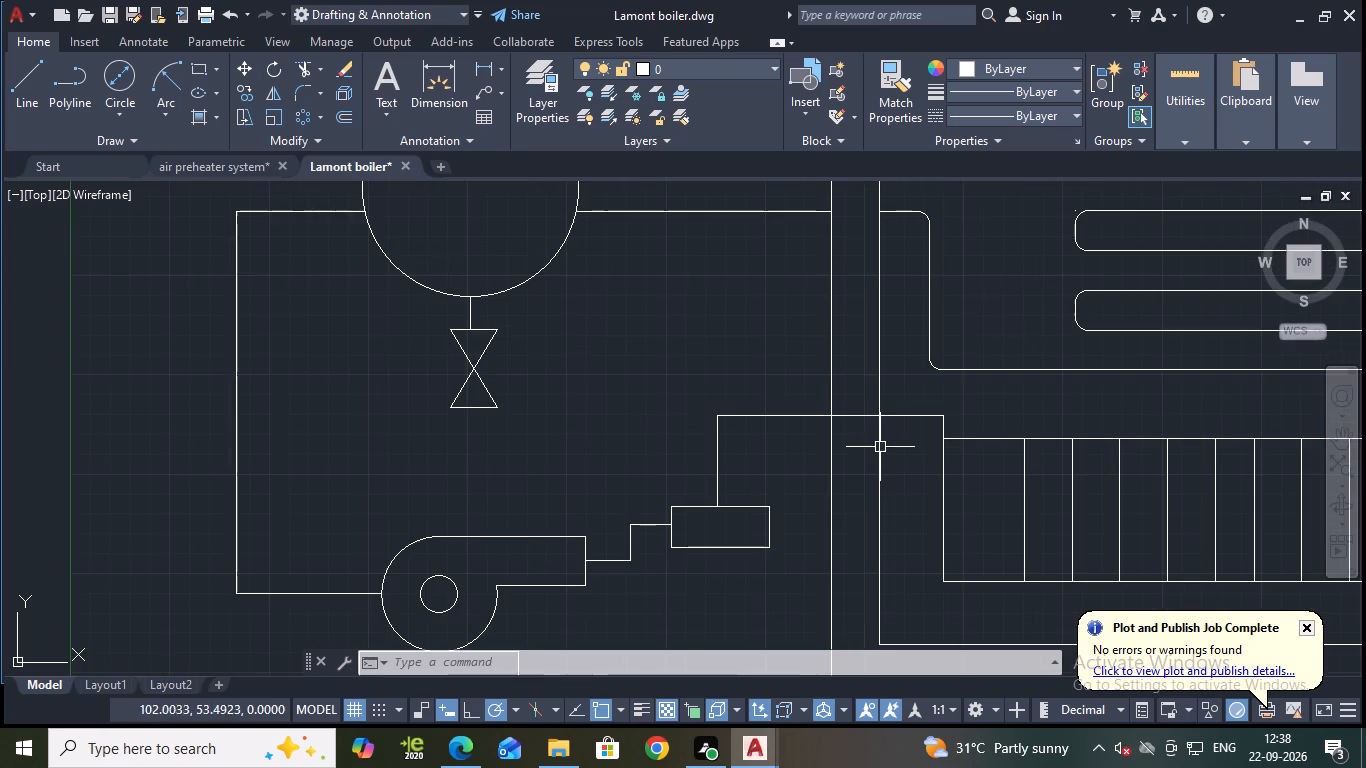
middle_click_drag(985, 327, 943, 466)
scroll(1002, 386, "up", 3)
middle_click_drag(1007, 357, 903, 456)
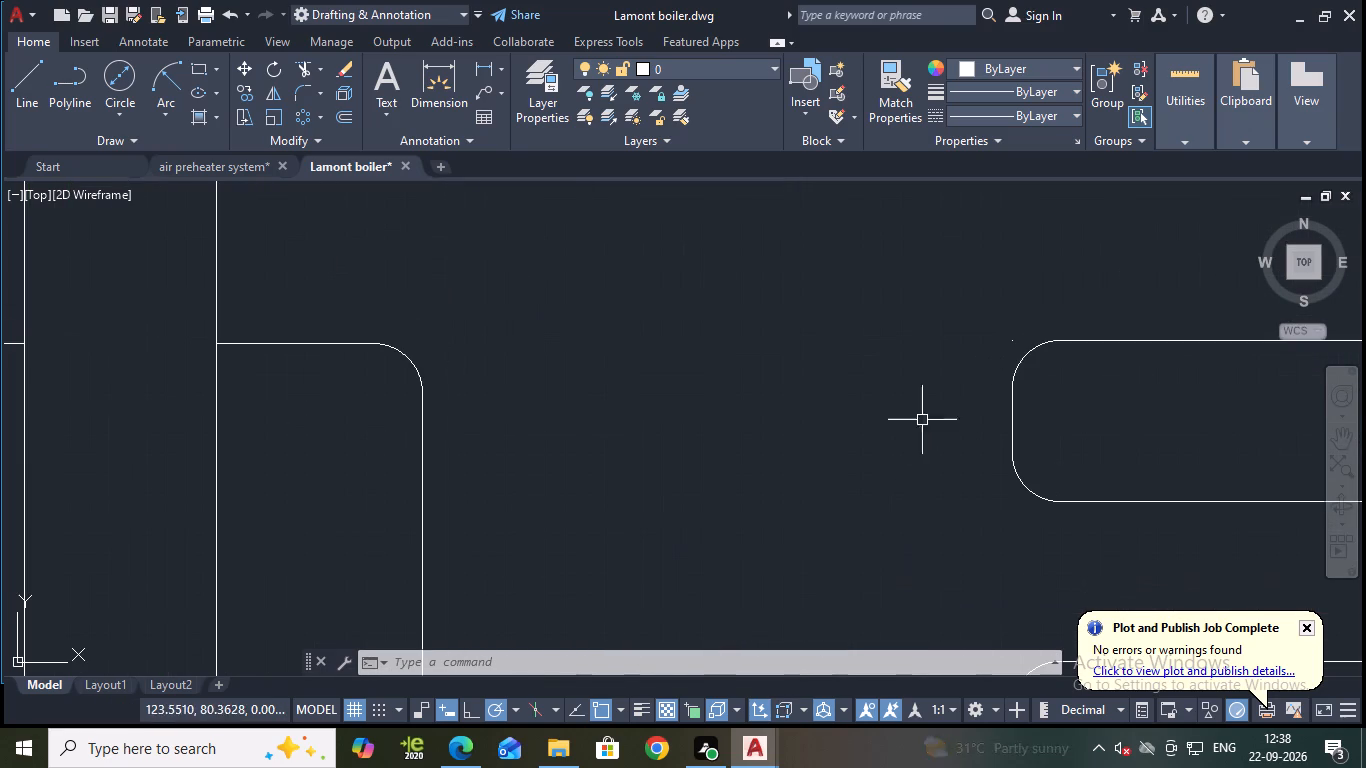
left_click(1016, 343)
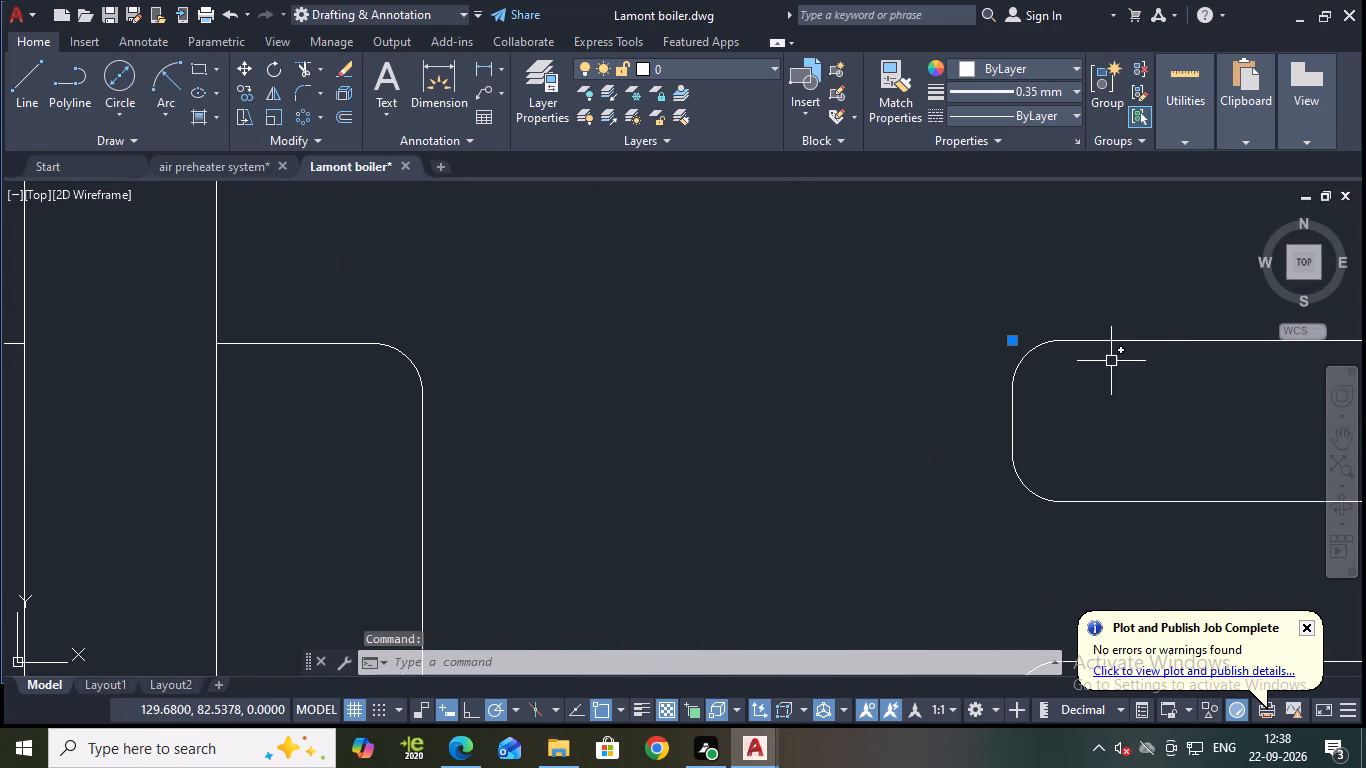
key("e")
key("Return")
Join all lines and arcs of the upper coil inside the boiler into one polyline.
scroll(1100, 363, "down", 3)
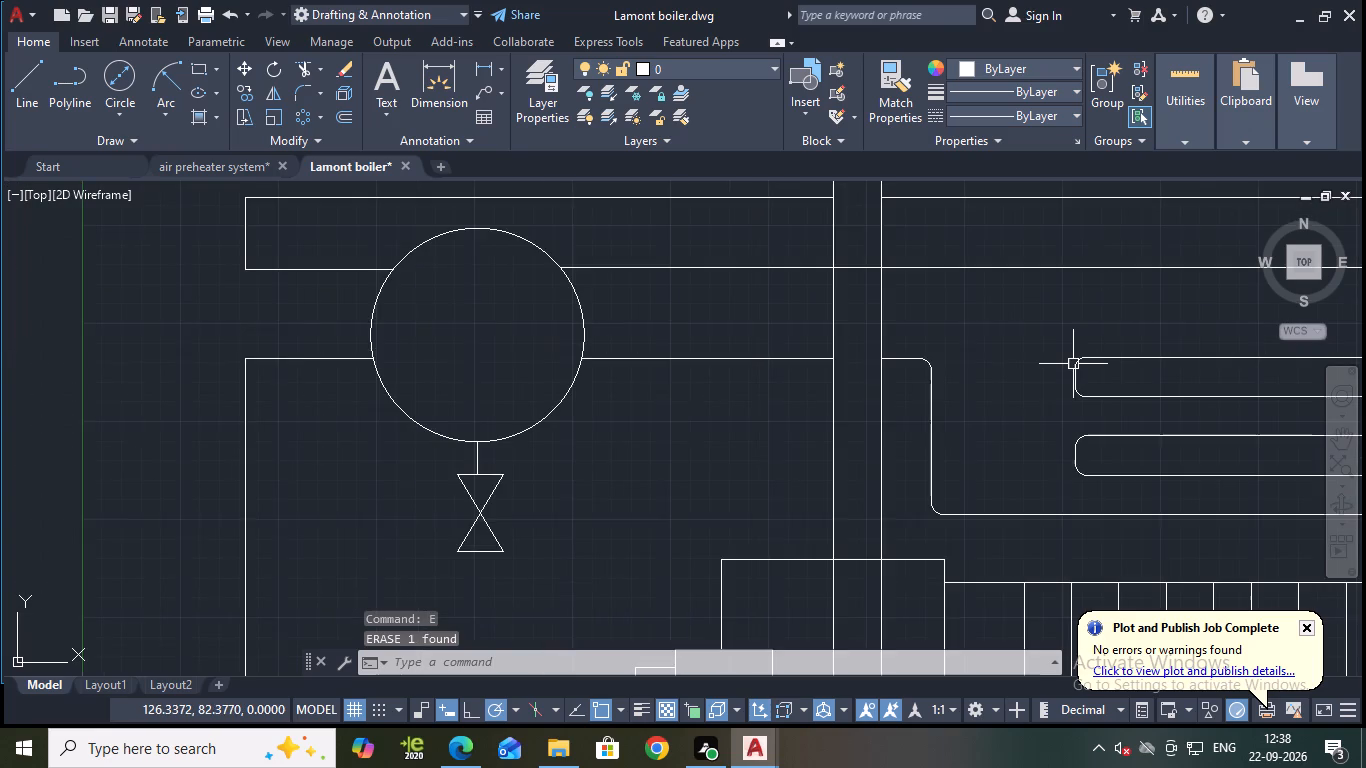
scroll(1071, 365, "down", 2)
middle_click_drag(1075, 347, 909, 421)
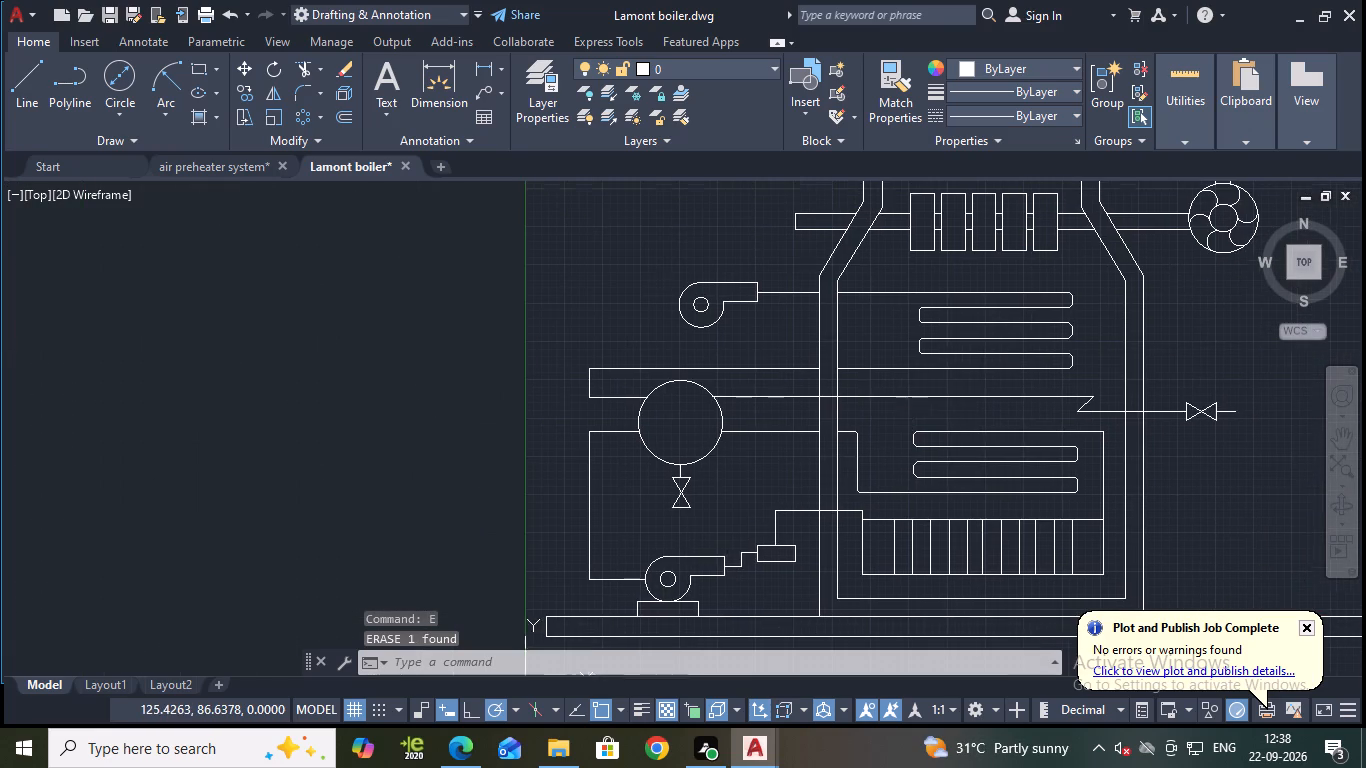
left_click(999, 365)
key("Escape")
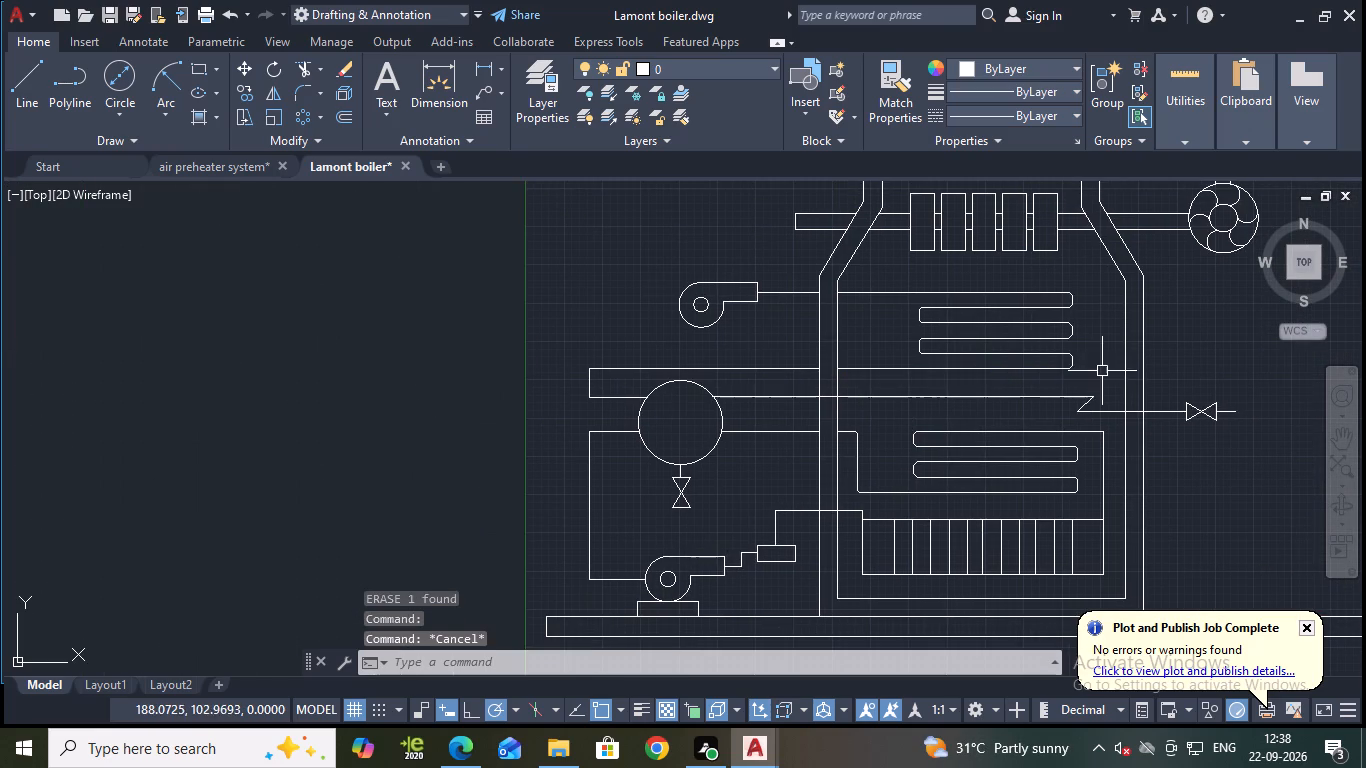
left_click_drag(1102, 375, 1083, 373)
left_click(877, 283)
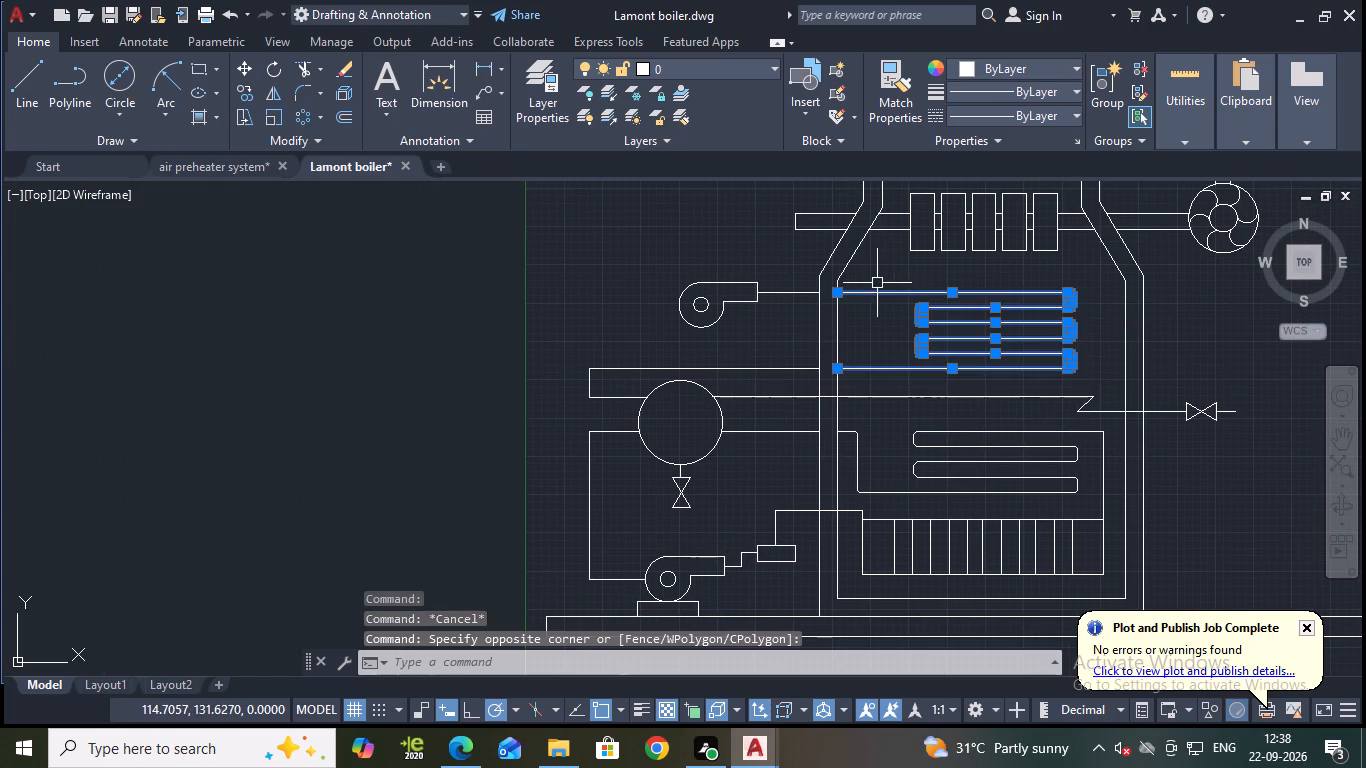
key("j")
key("Return")
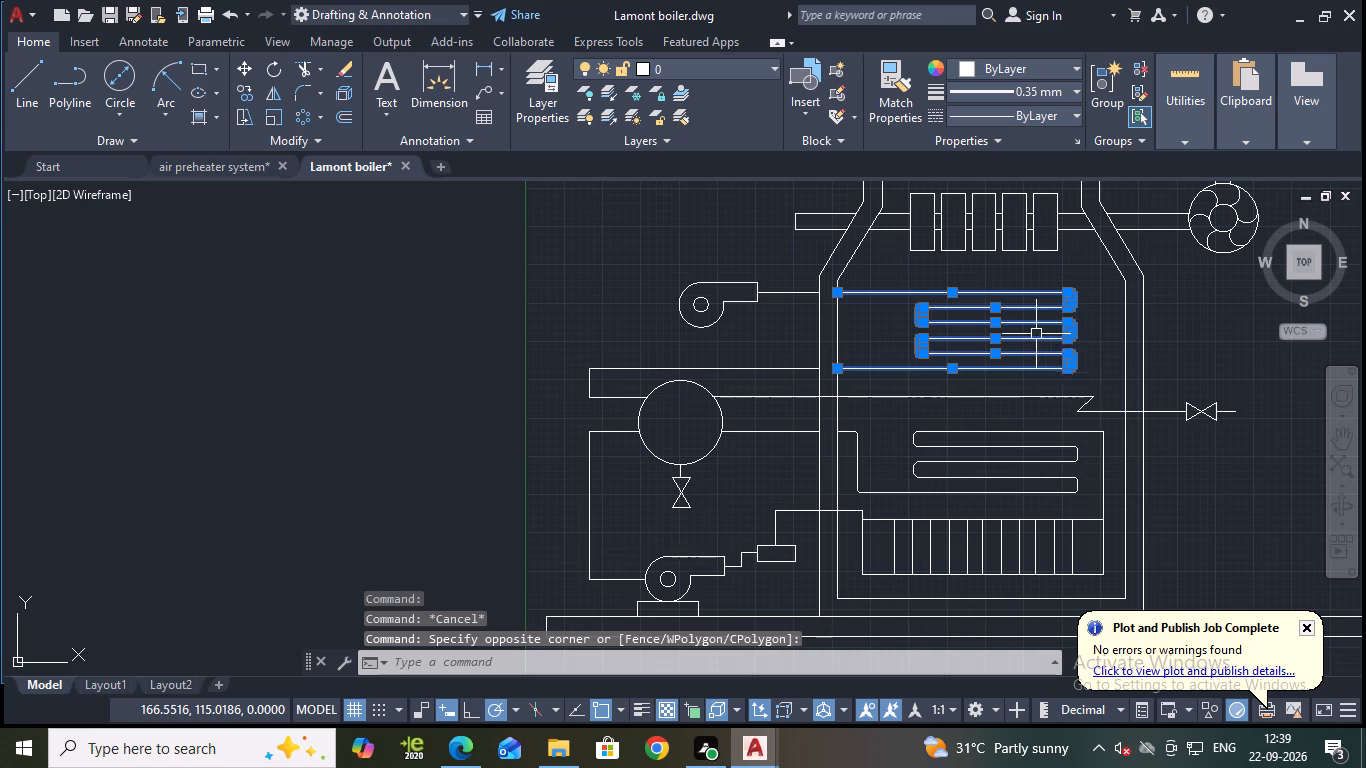
Offset the joined upper coil polyline outward by 1 to give the pipe a double line.
left_click(1038, 322)
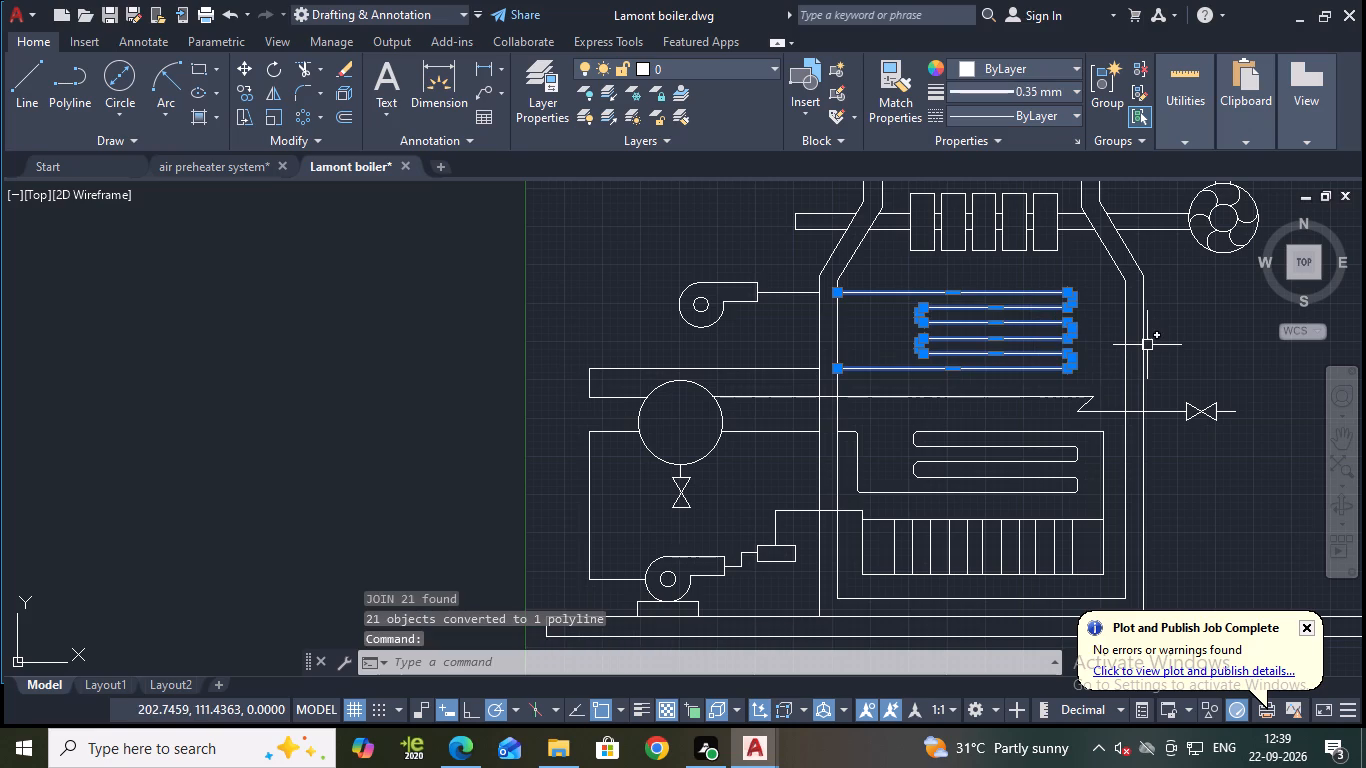
key("o")
key("Return")
key("Return")
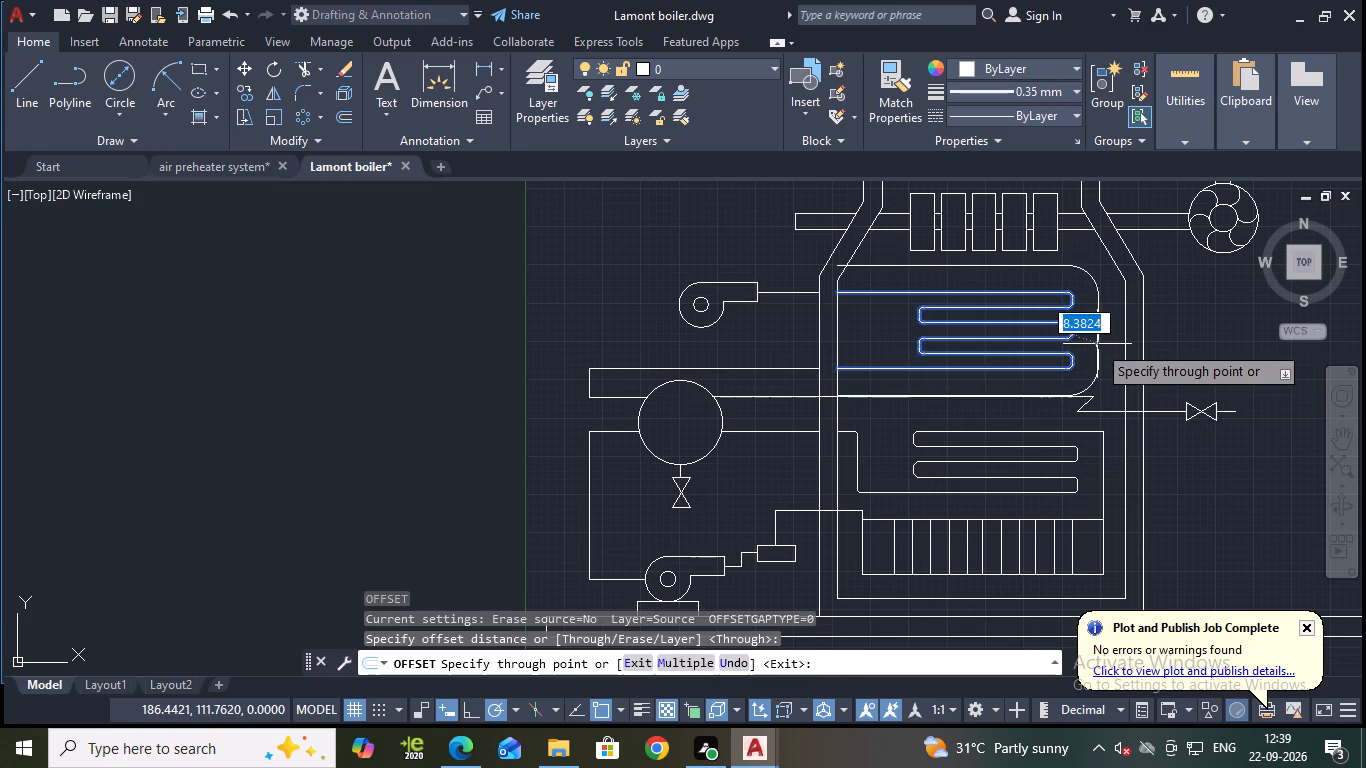
scroll(1084, 346, "up", 2)
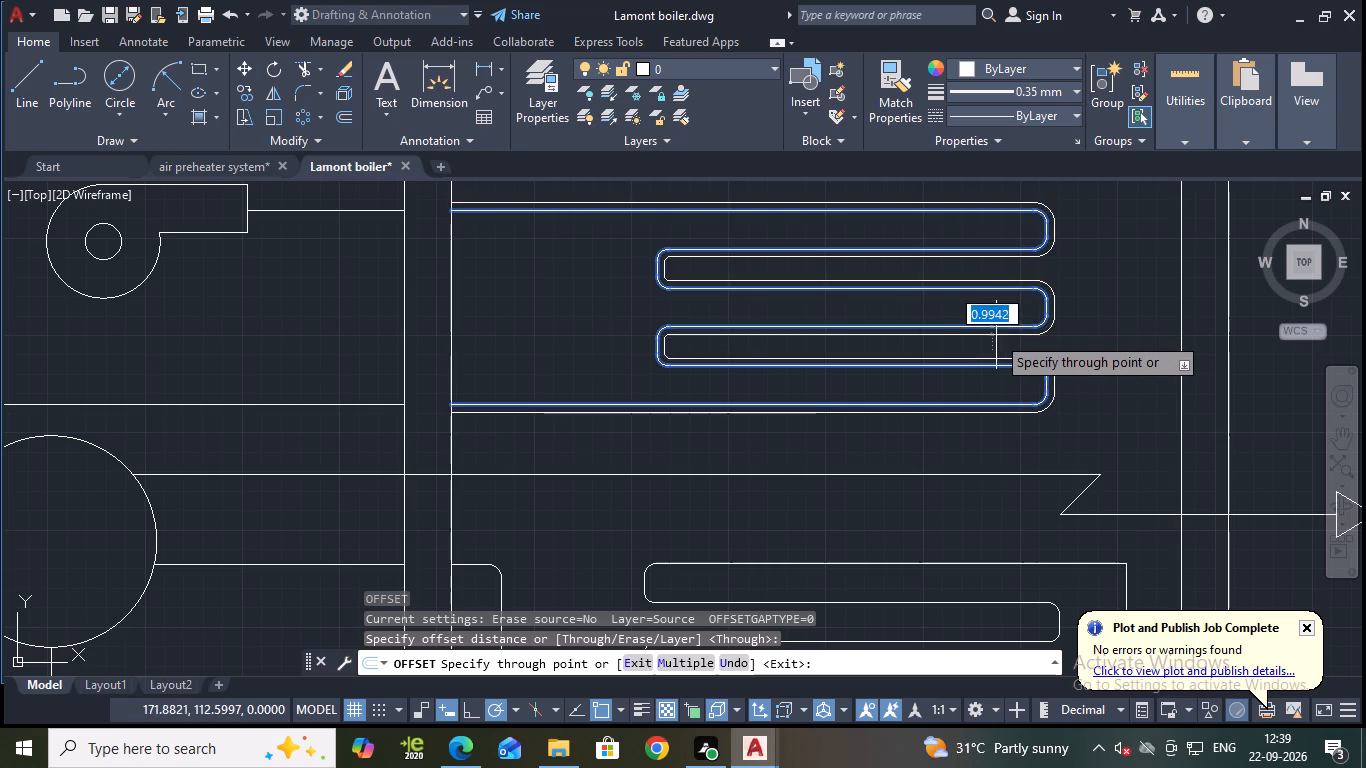
key("1")
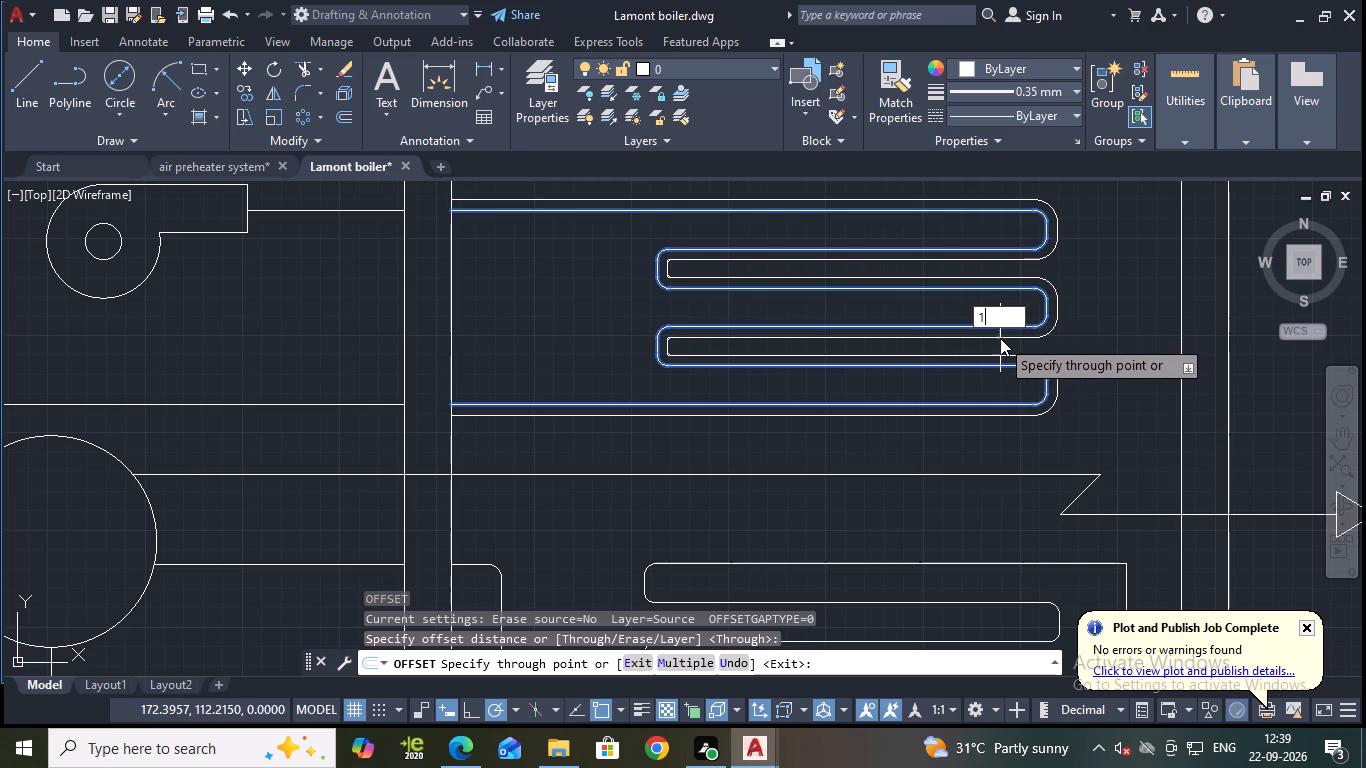
key("Return")
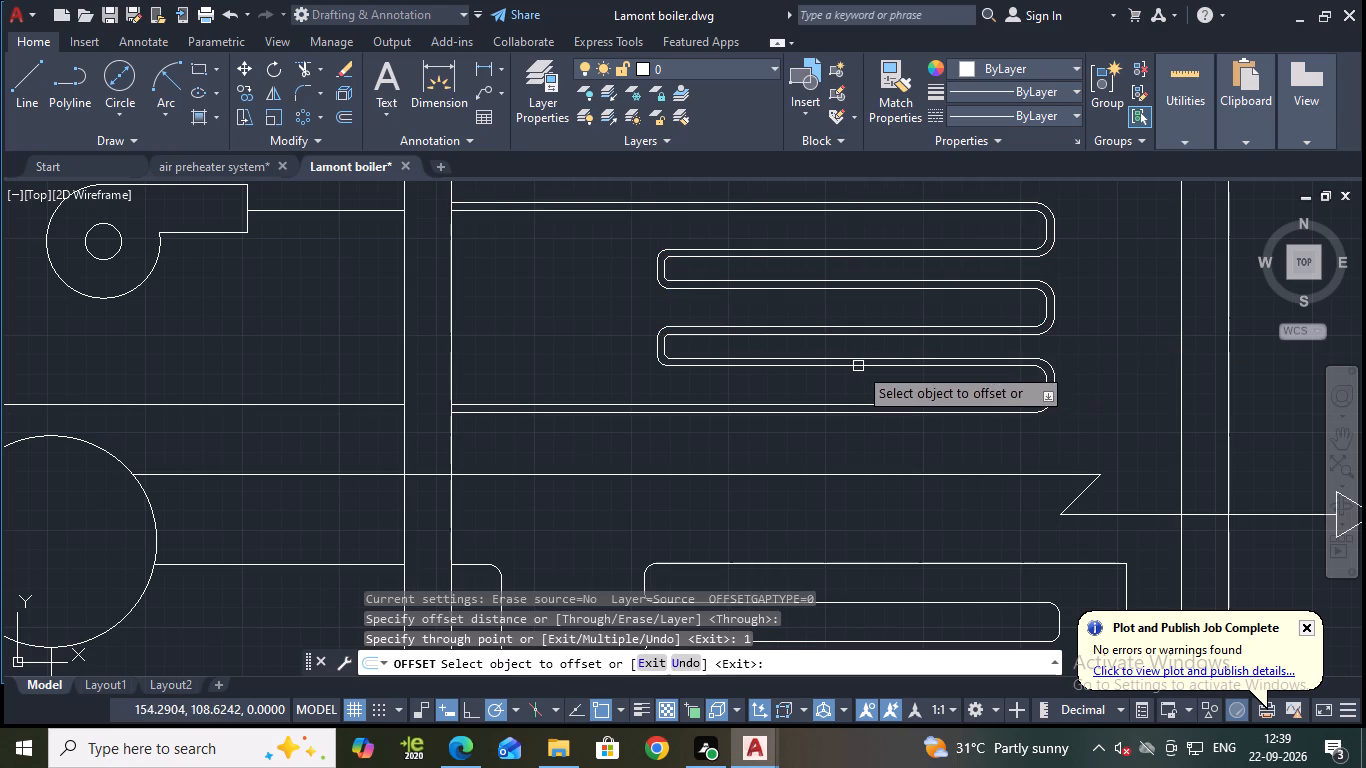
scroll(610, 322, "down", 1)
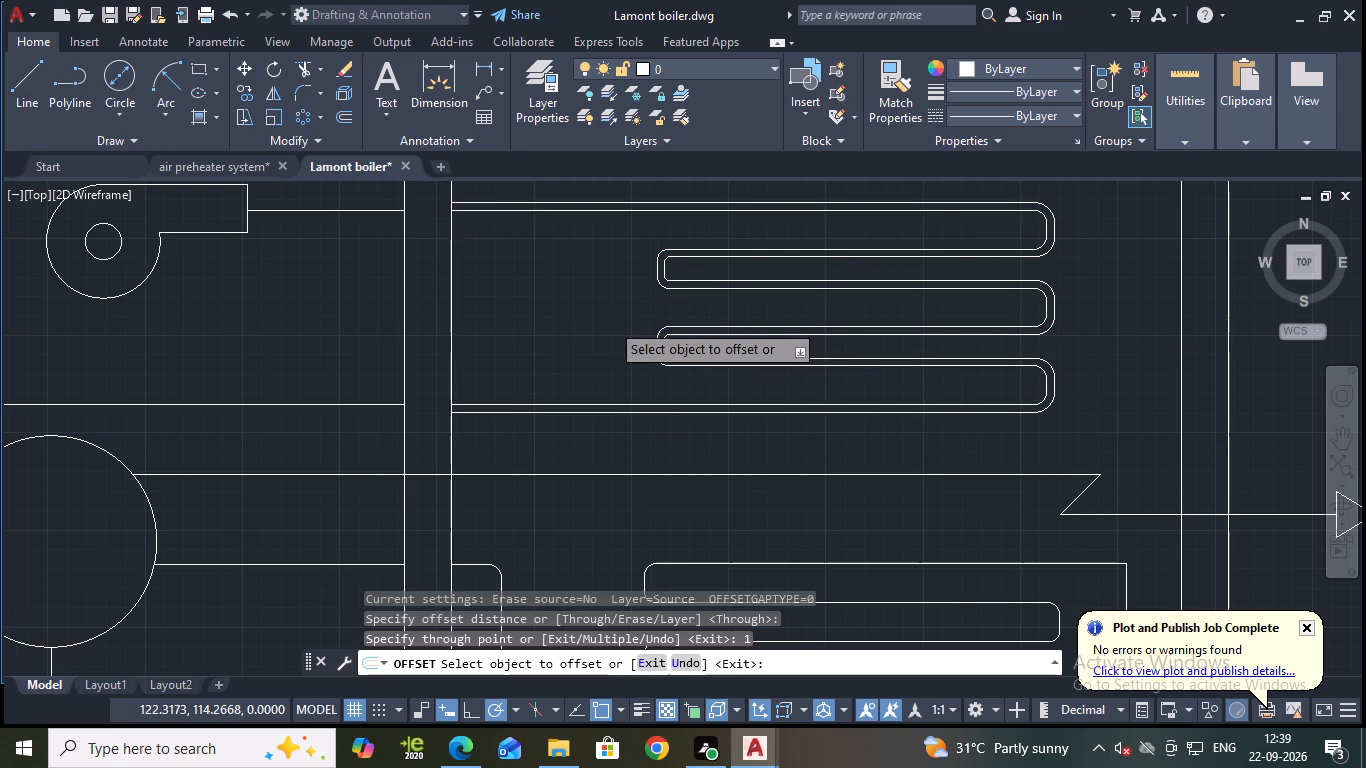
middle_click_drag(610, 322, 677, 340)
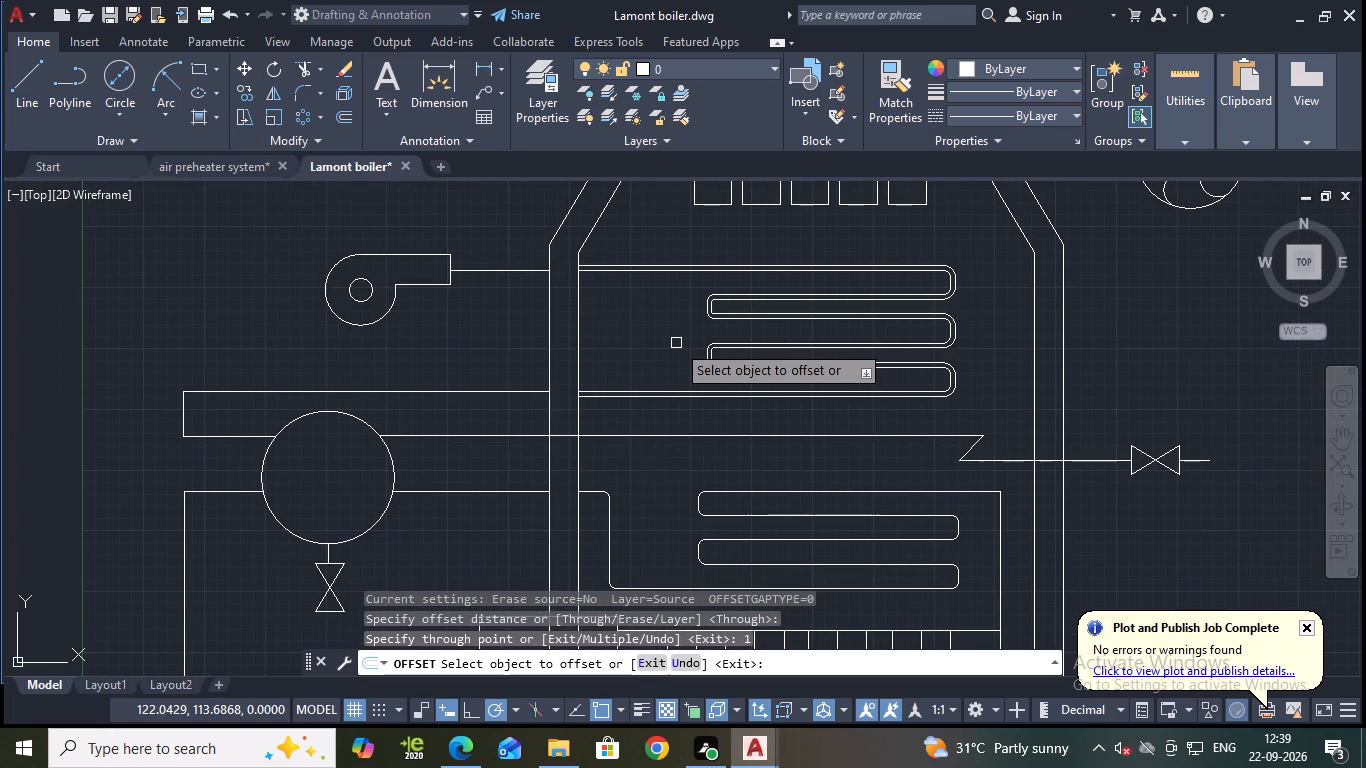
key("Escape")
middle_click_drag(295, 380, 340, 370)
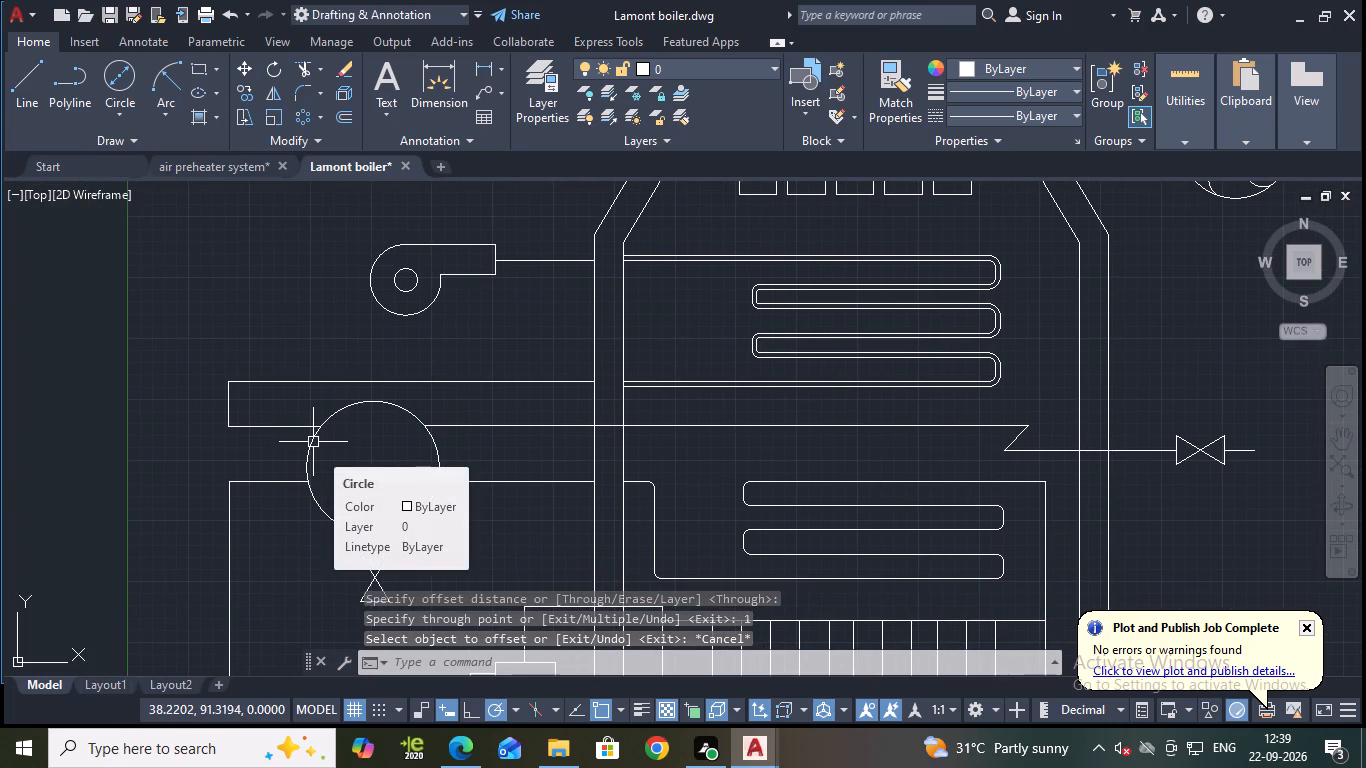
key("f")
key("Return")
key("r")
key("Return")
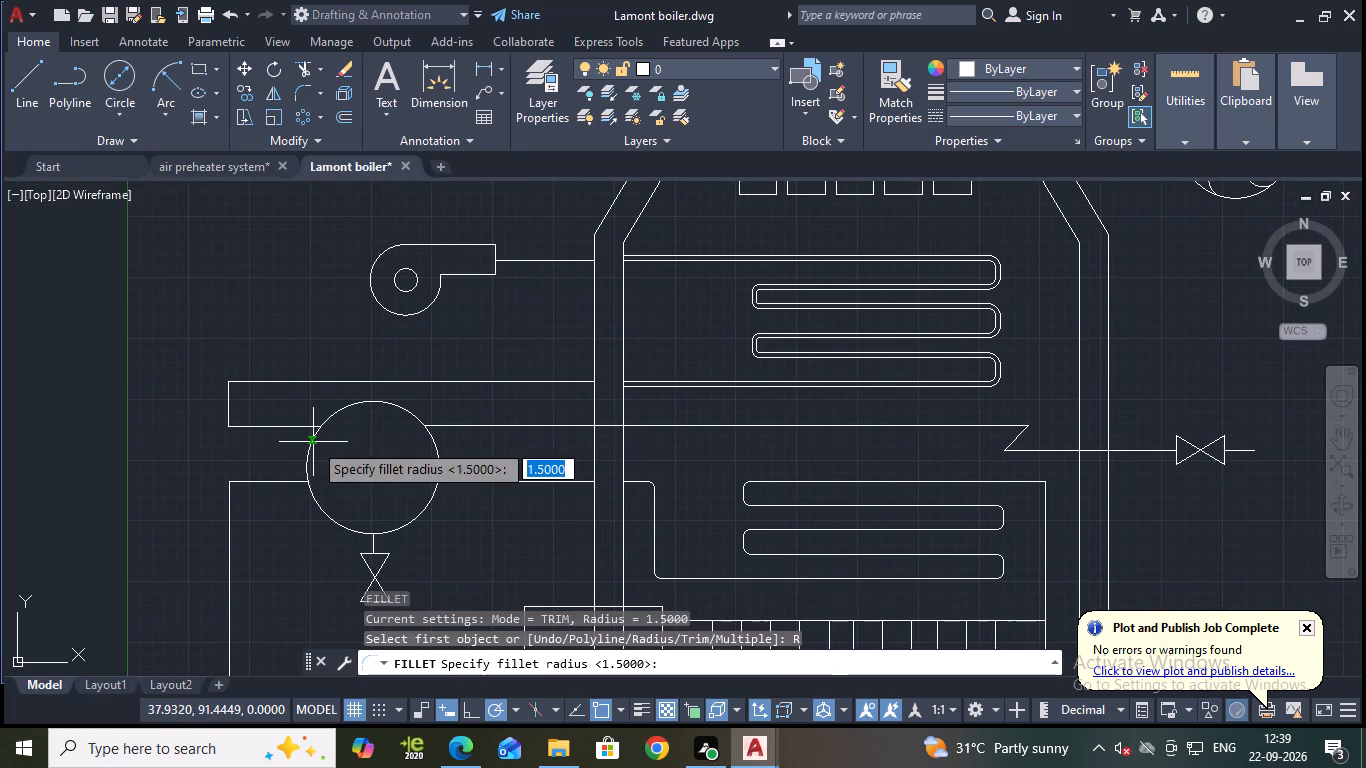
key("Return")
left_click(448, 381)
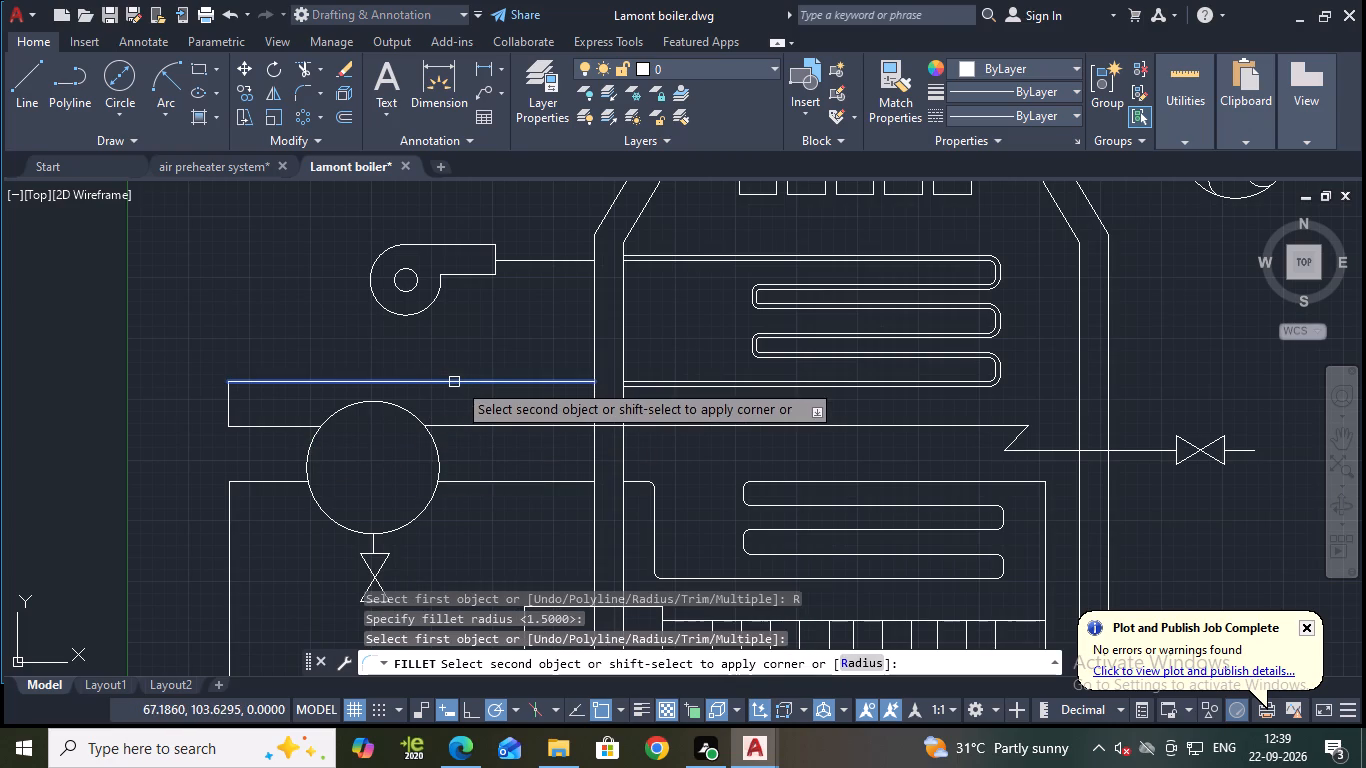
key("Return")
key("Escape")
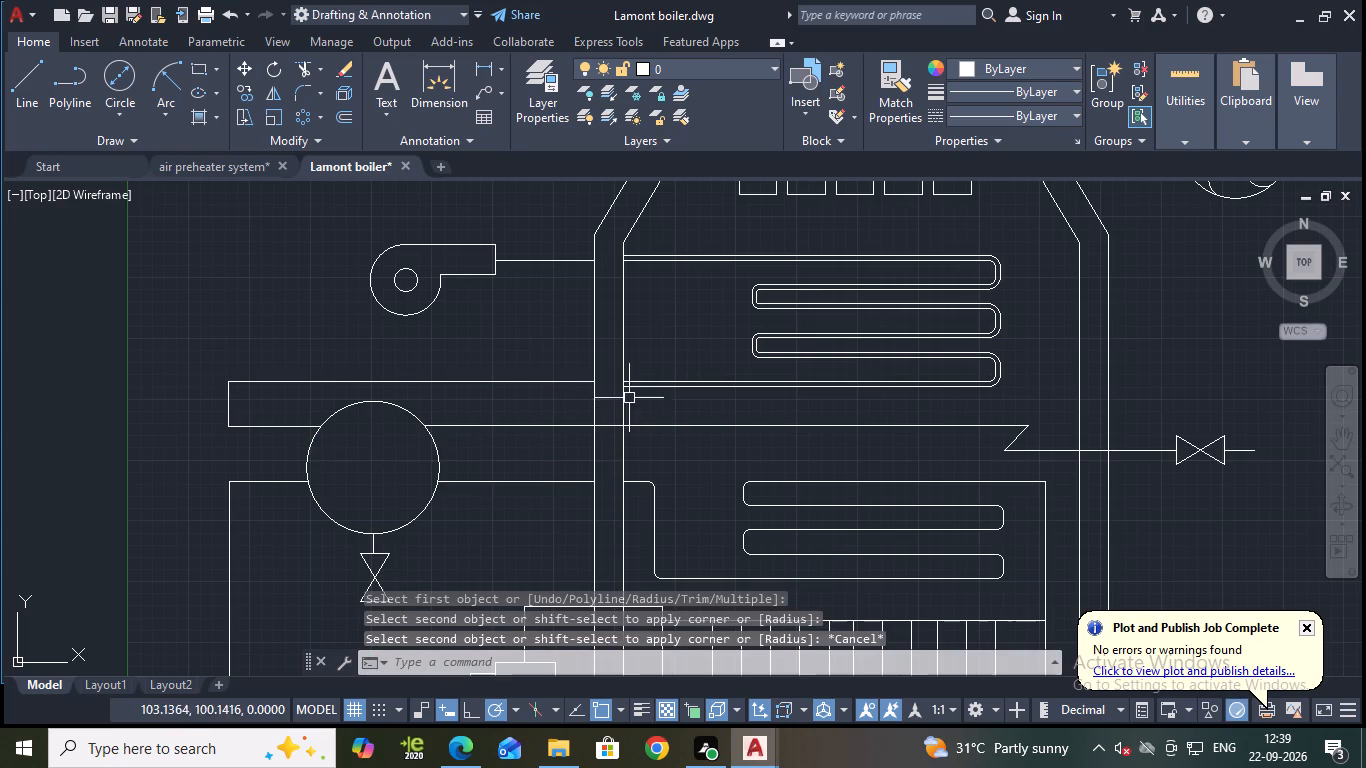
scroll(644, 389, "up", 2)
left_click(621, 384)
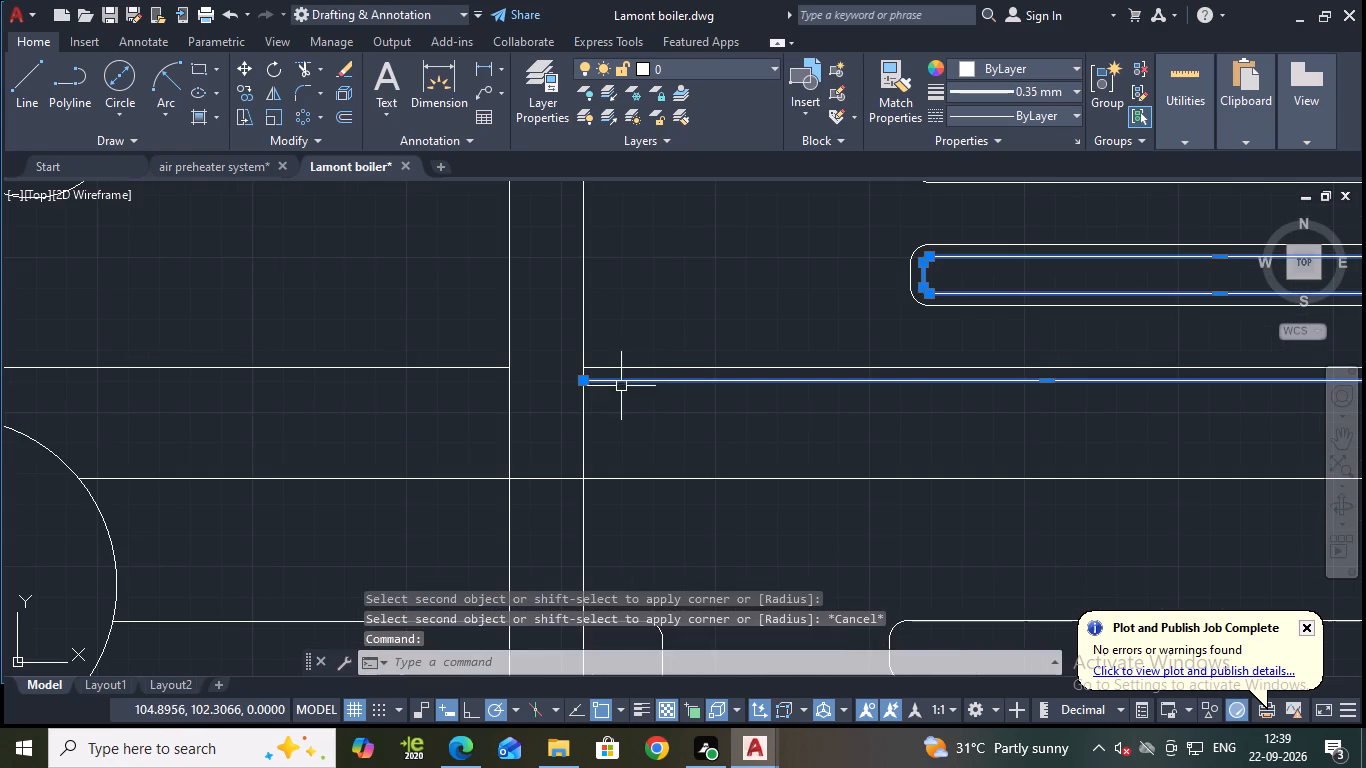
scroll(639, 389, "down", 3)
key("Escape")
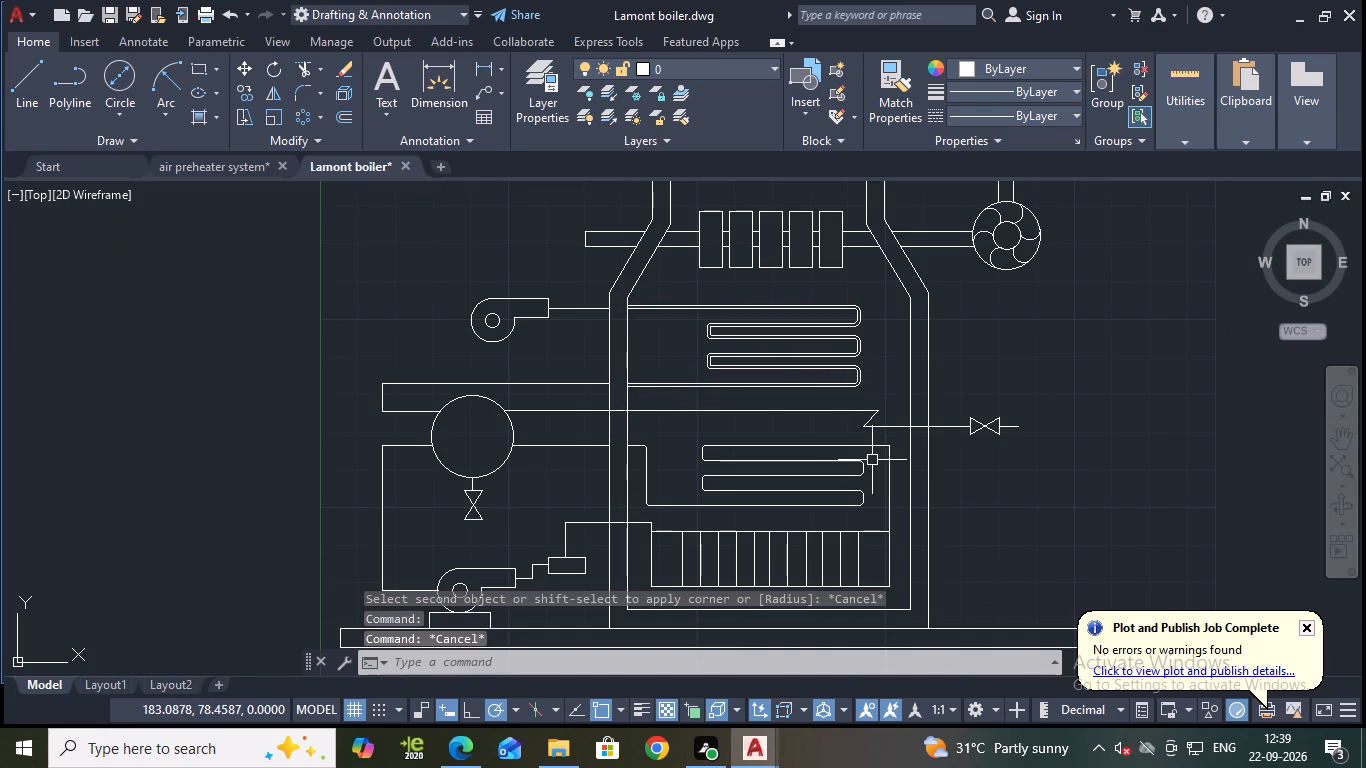
Save the drawing.
key("ctrl+s")
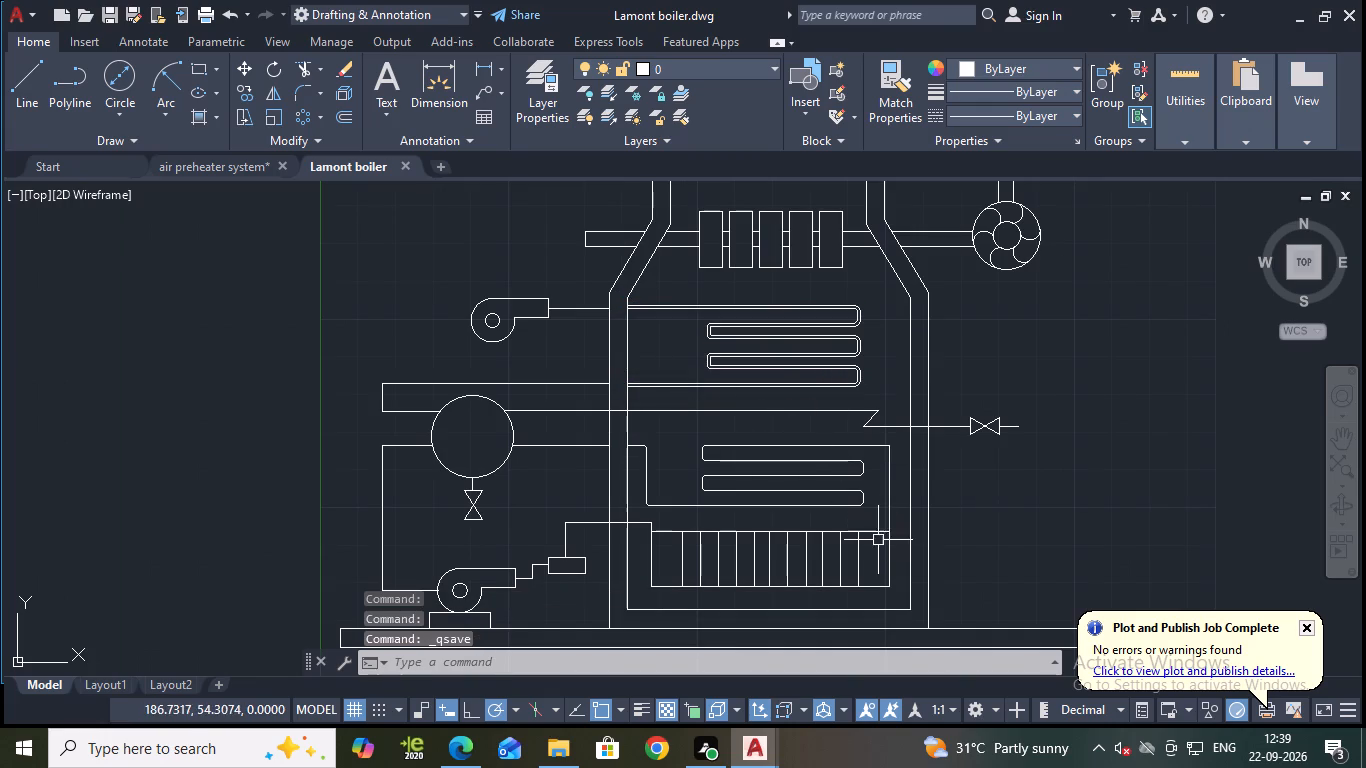
Measure the gap between the double lines of the upper coil's lowest run with a linear dimension.
middle_click_drag(865, 551, 889, 475)
scroll(712, 499, "up", 1)
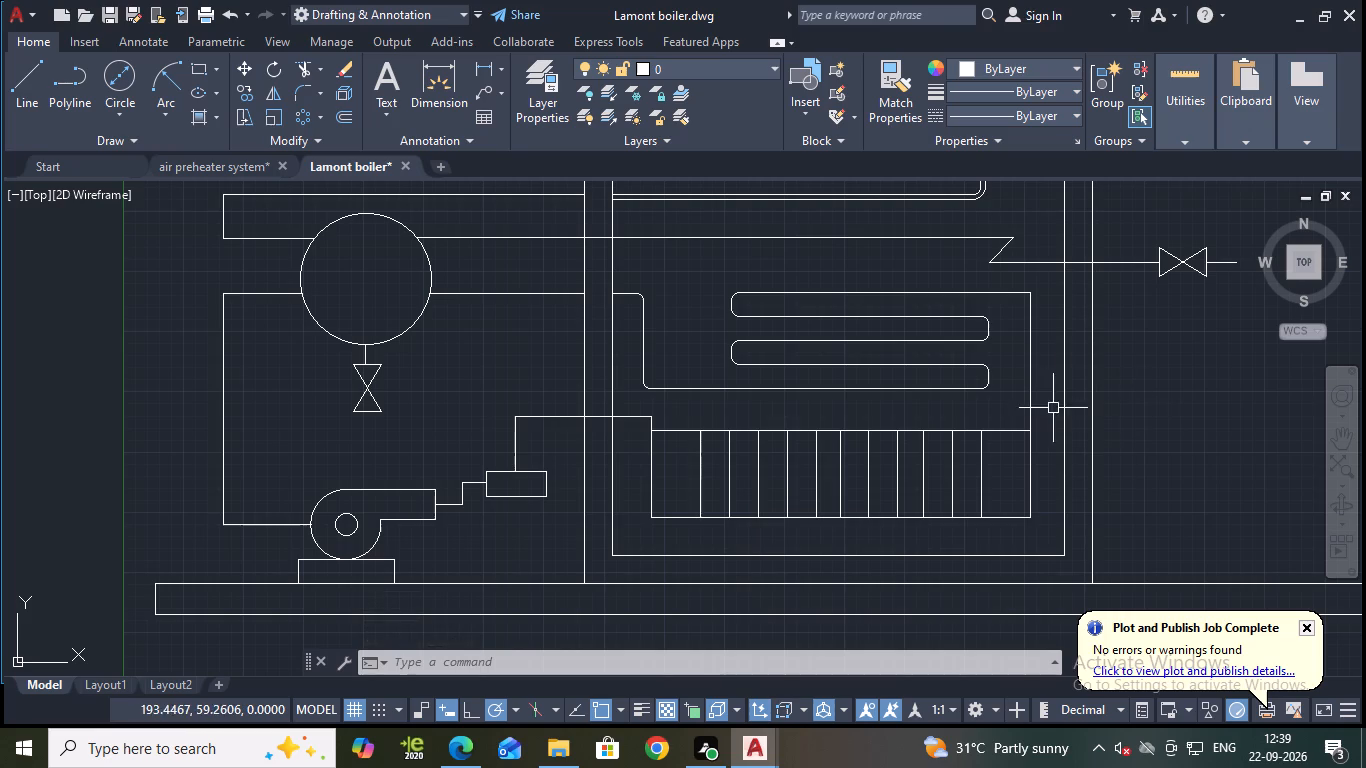
scroll(1061, 383, "down", 1)
middle_click_drag(1124, 283, 1132, 354)
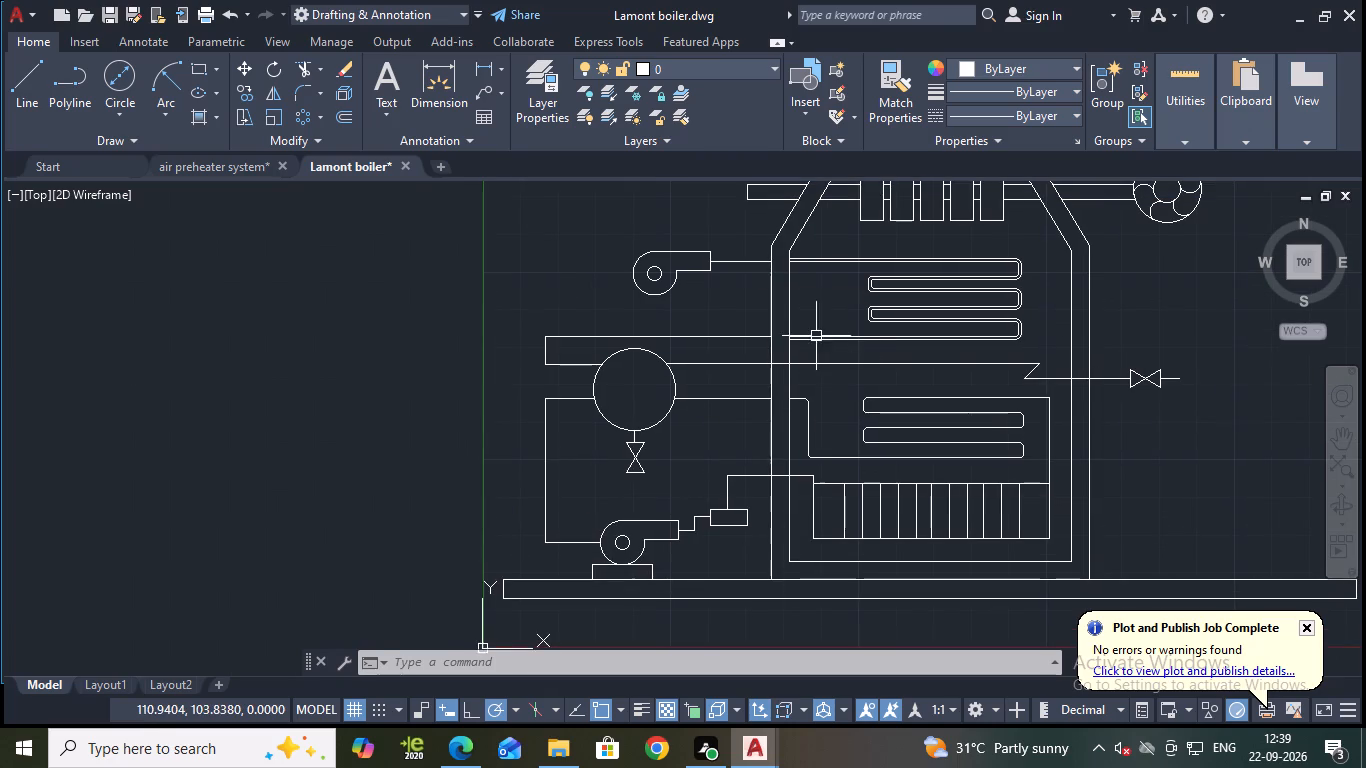
scroll(816, 336, "up", 1)
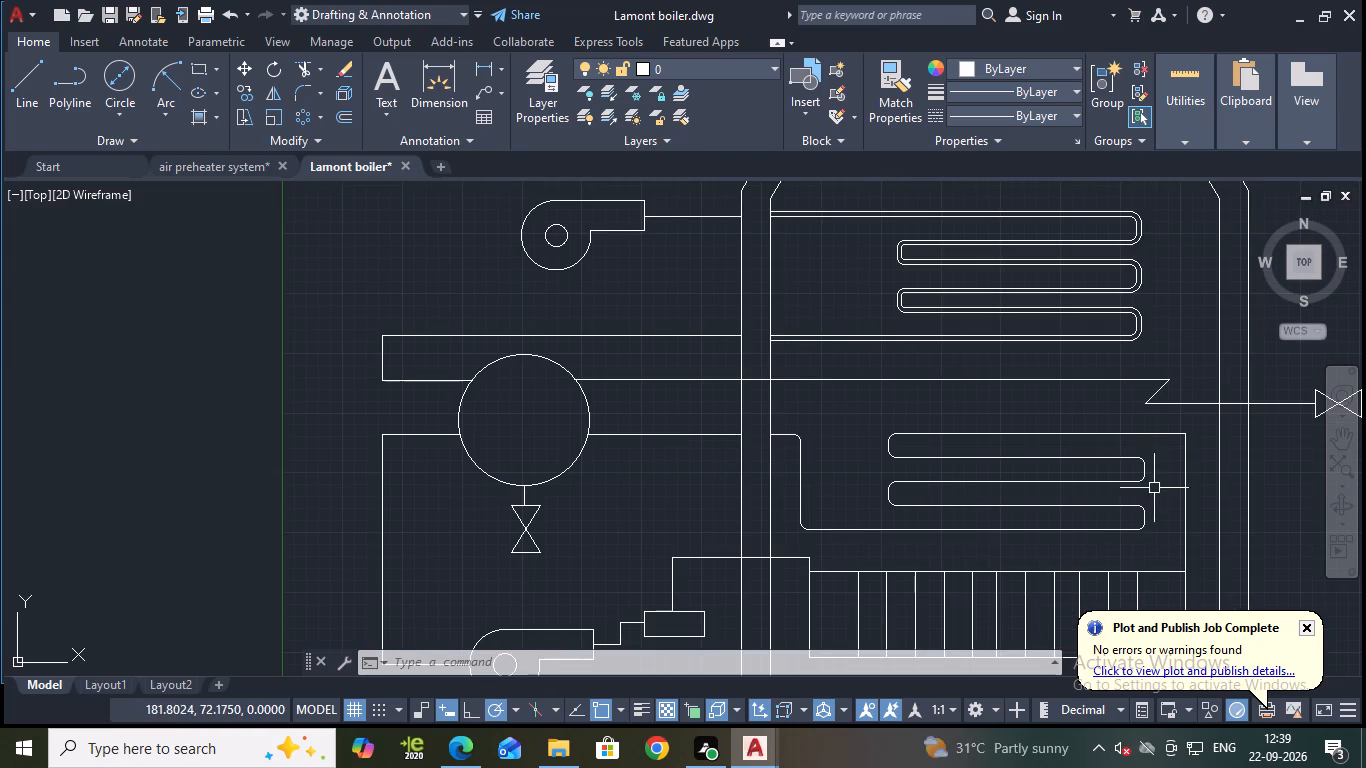
middle_click_drag(1158, 489, 1071, 418)
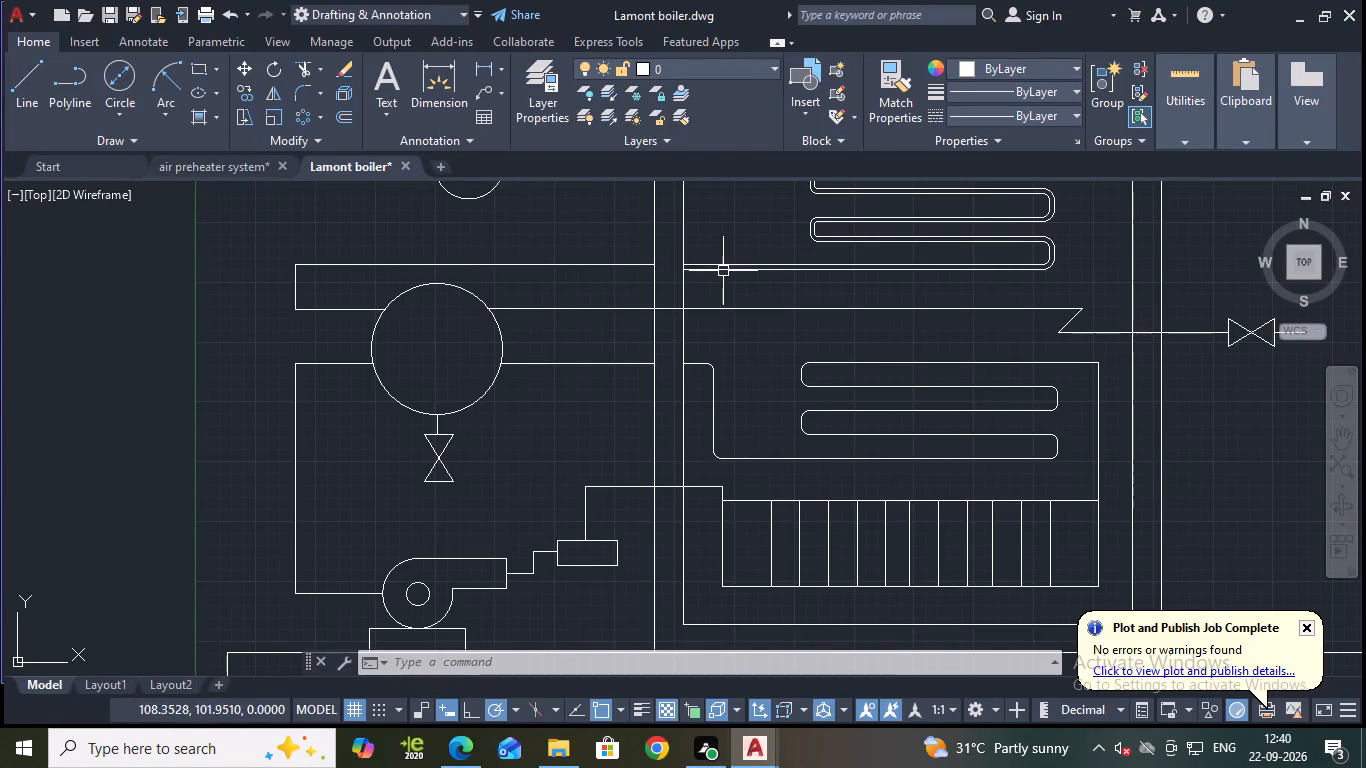
scroll(791, 245, "up", 2)
left_click(475, 68)
scroll(926, 300, "down", 2)
scroll(875, 321, "up", 3)
middle_click_drag(901, 264, 887, 362)
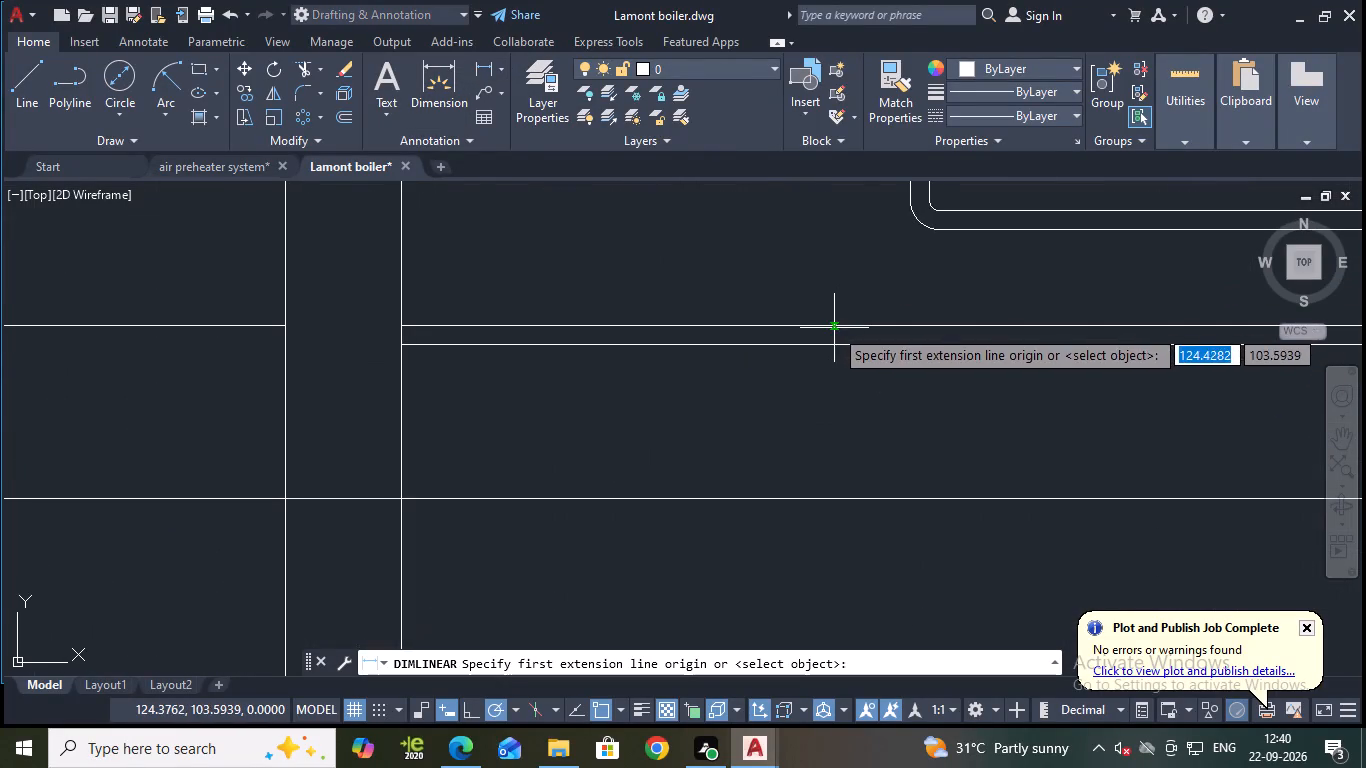
left_click(834, 328)
left_click(834, 343)
scroll(835, 338, "up", 4)
scroll(836, 337, "down", 2)
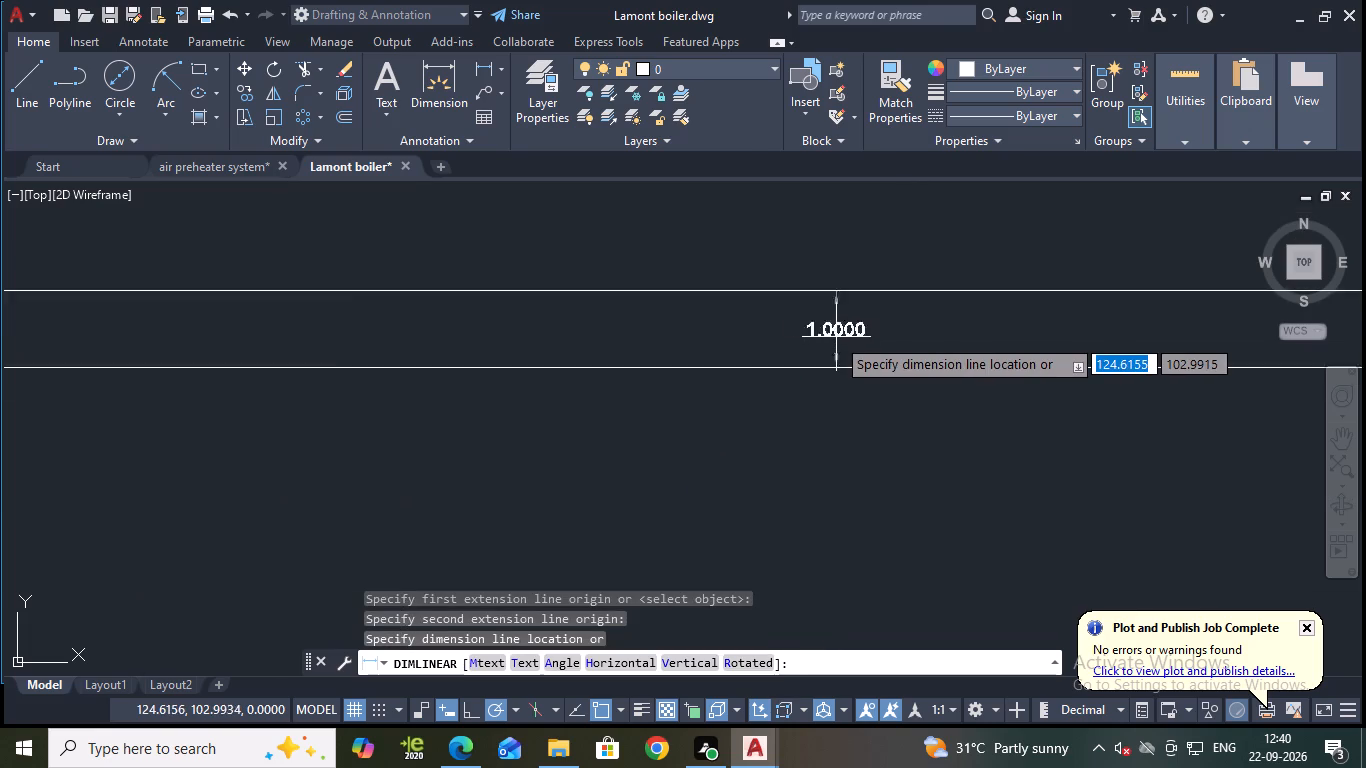
scroll(836, 337, "down", 5)
key("Escape")
Offset the three lines of the pipe linking the upper coil to the drum inward by 1.
key("o")
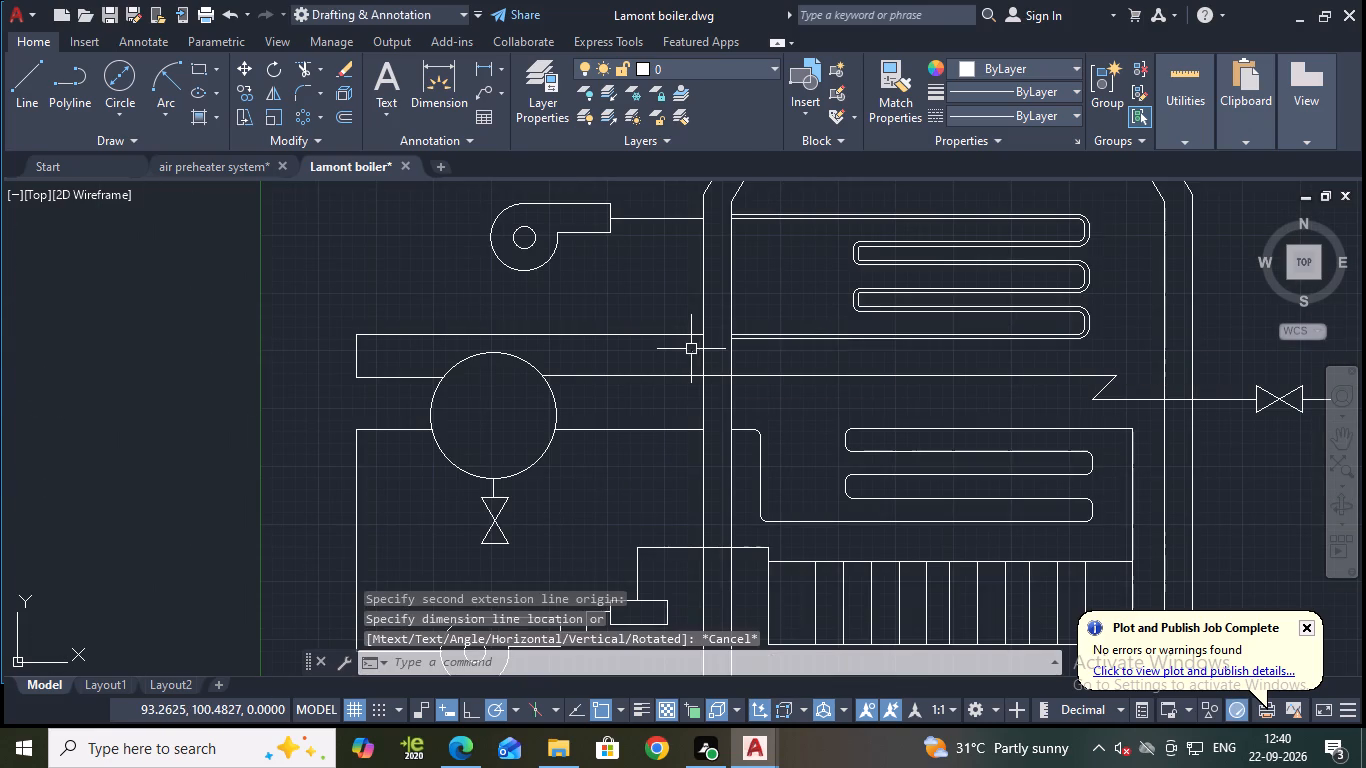
key("Return")
key("Return")
left_click(658, 336)
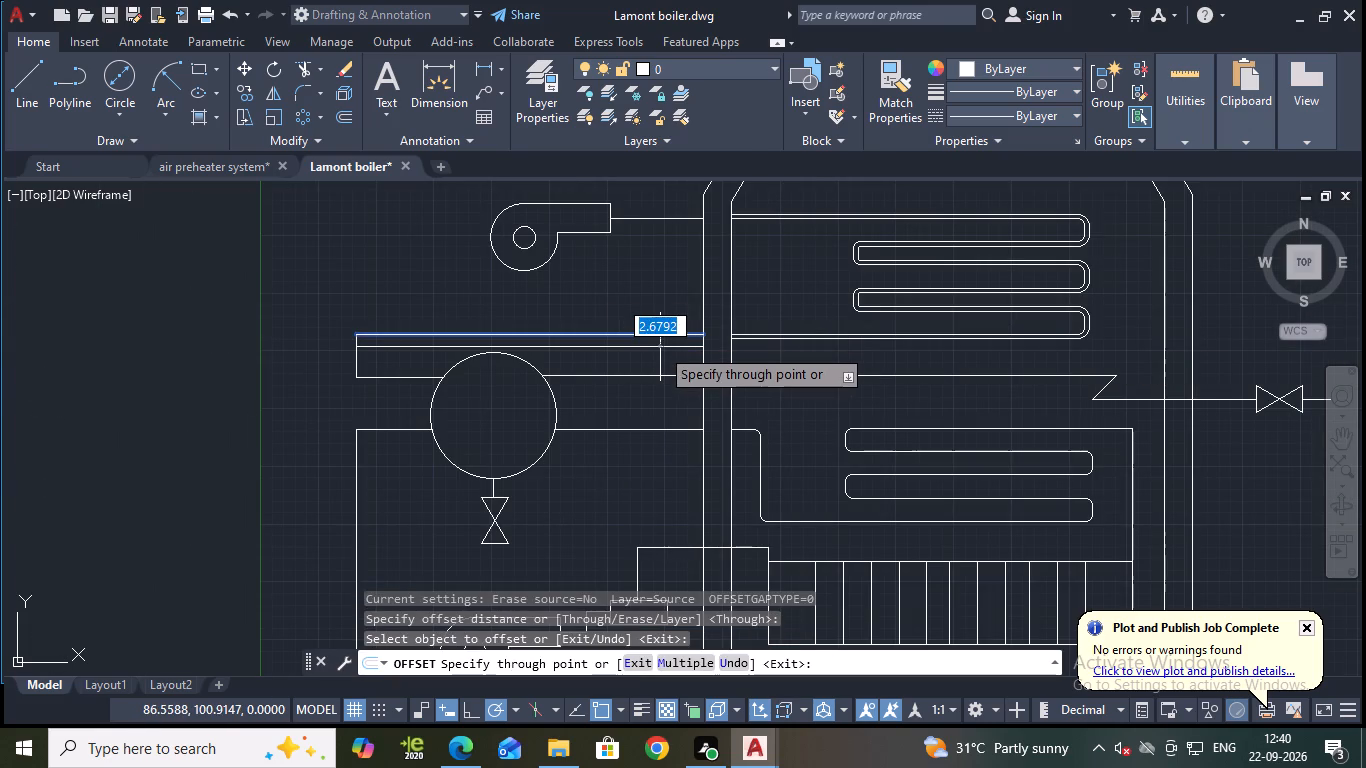
key("1")
key("Return")
key("3")
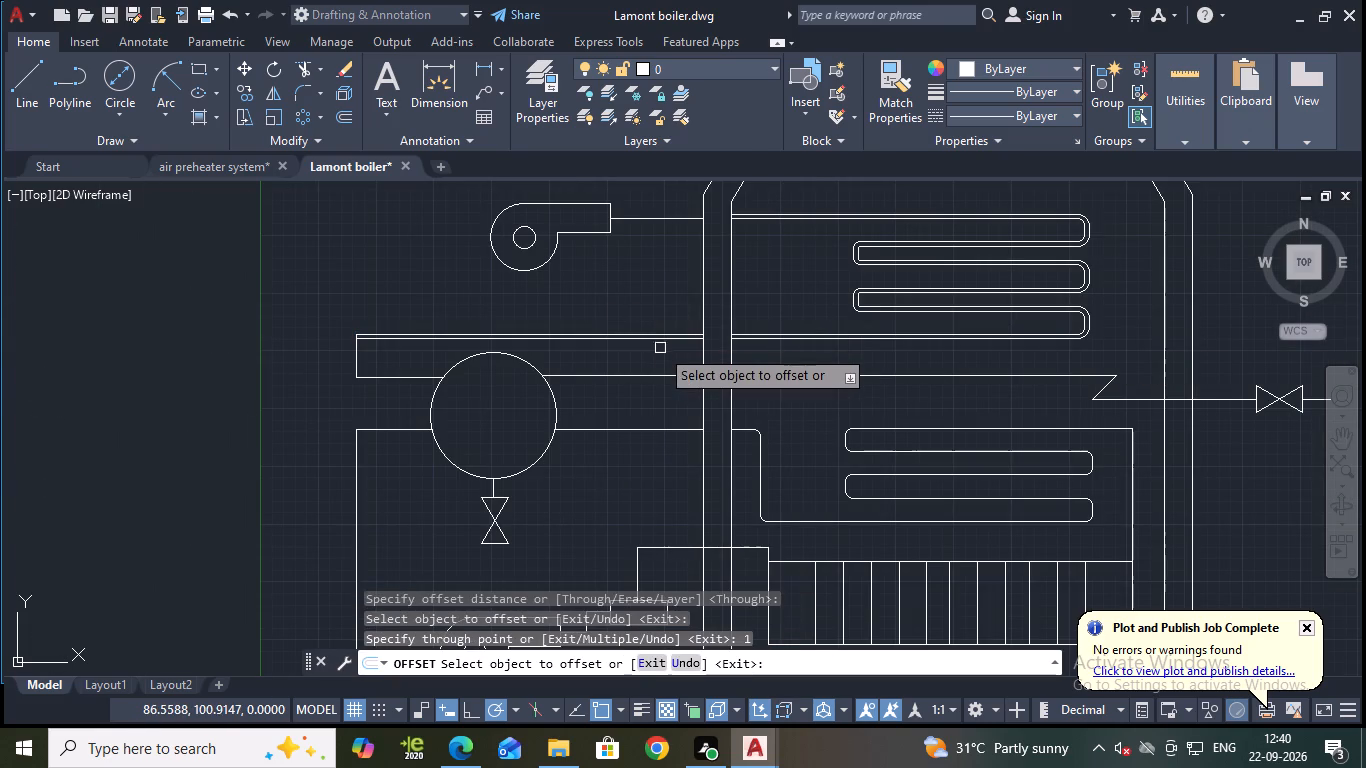
left_click(355, 356)
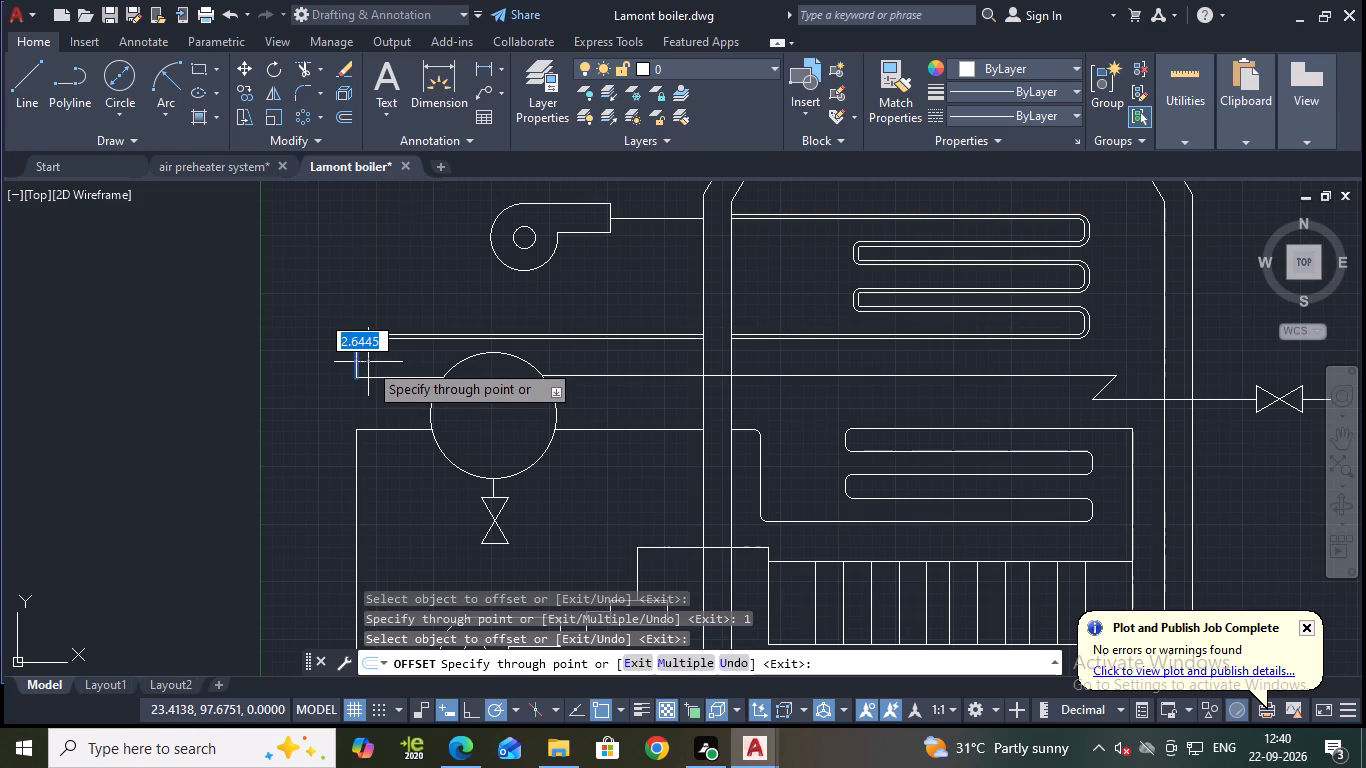
key("1")
key("Return")
left_click(381, 379)
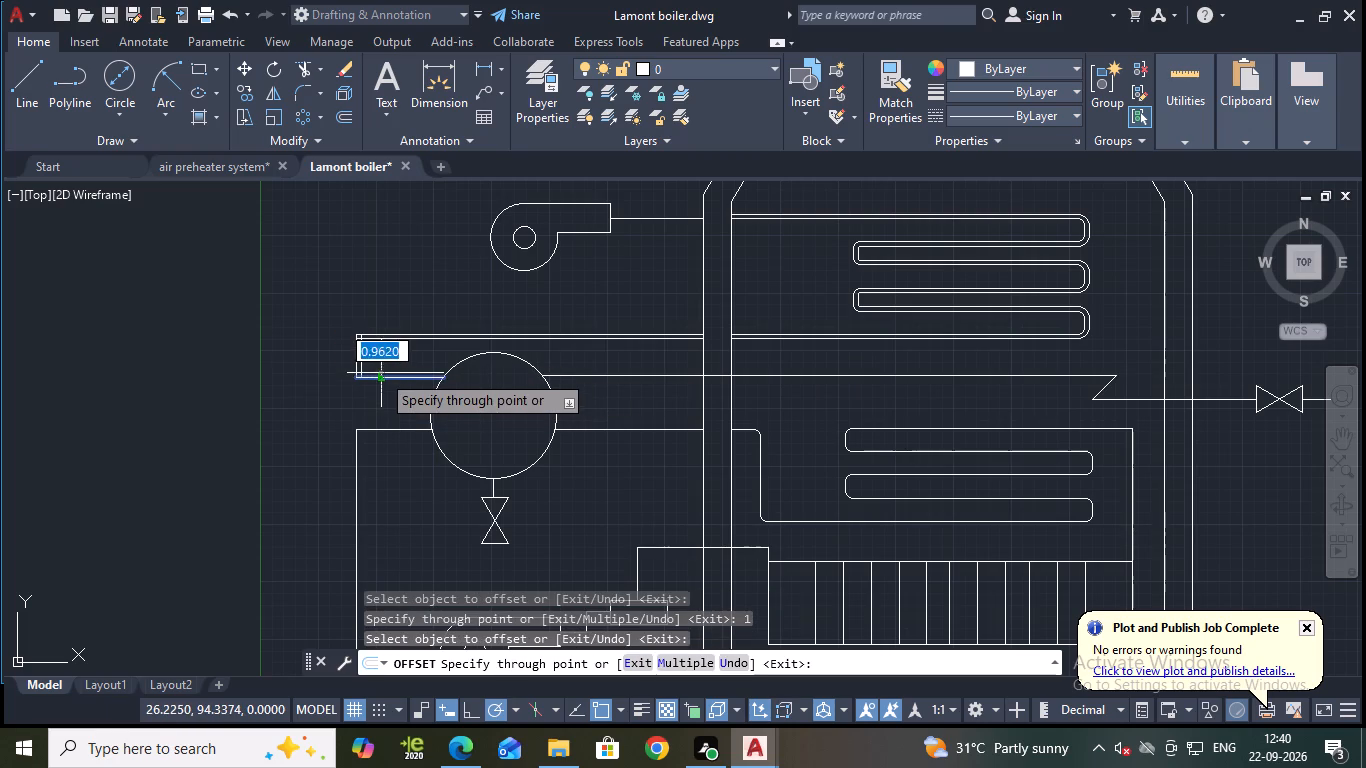
key("1")
key("Return")
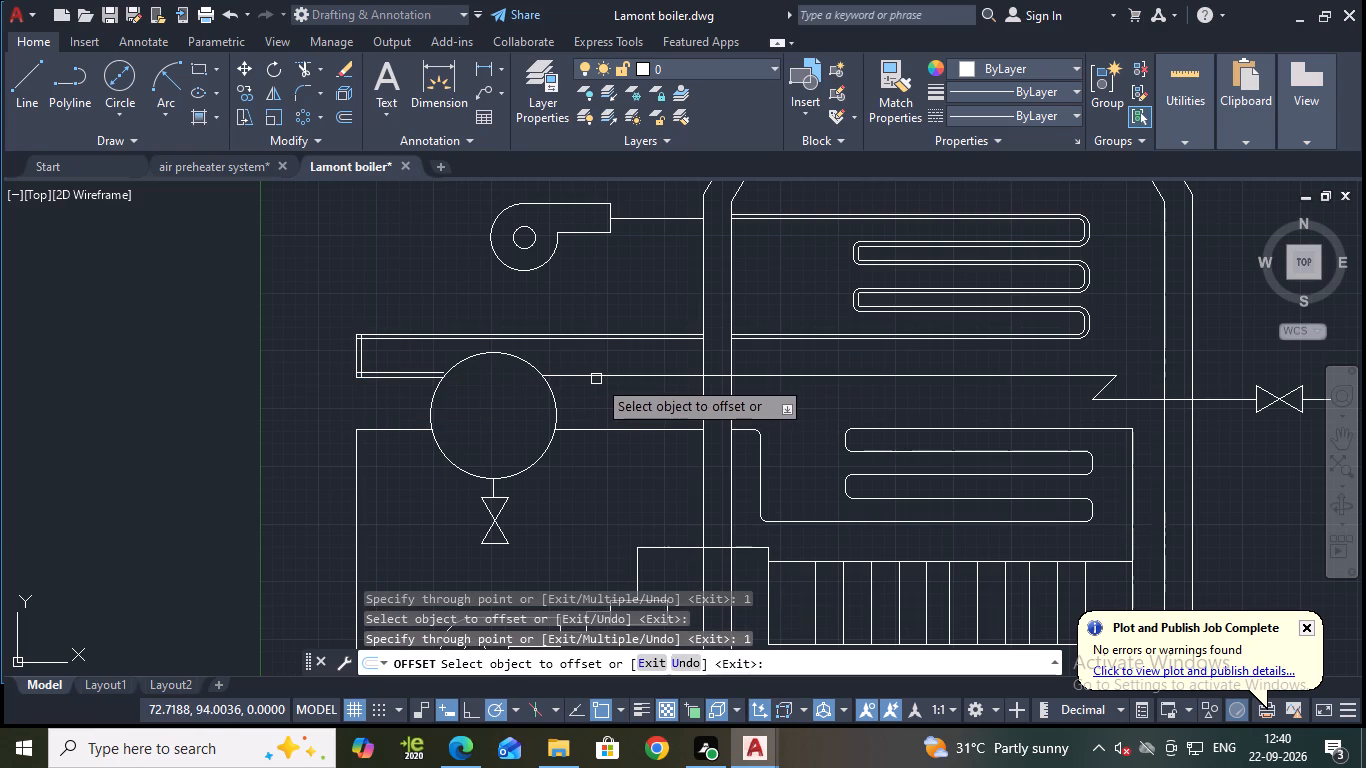
Offset the drum's long horizontal outlet line downward by 1 and its diagonal end line up and to the left by 1.
left_click(600, 377)
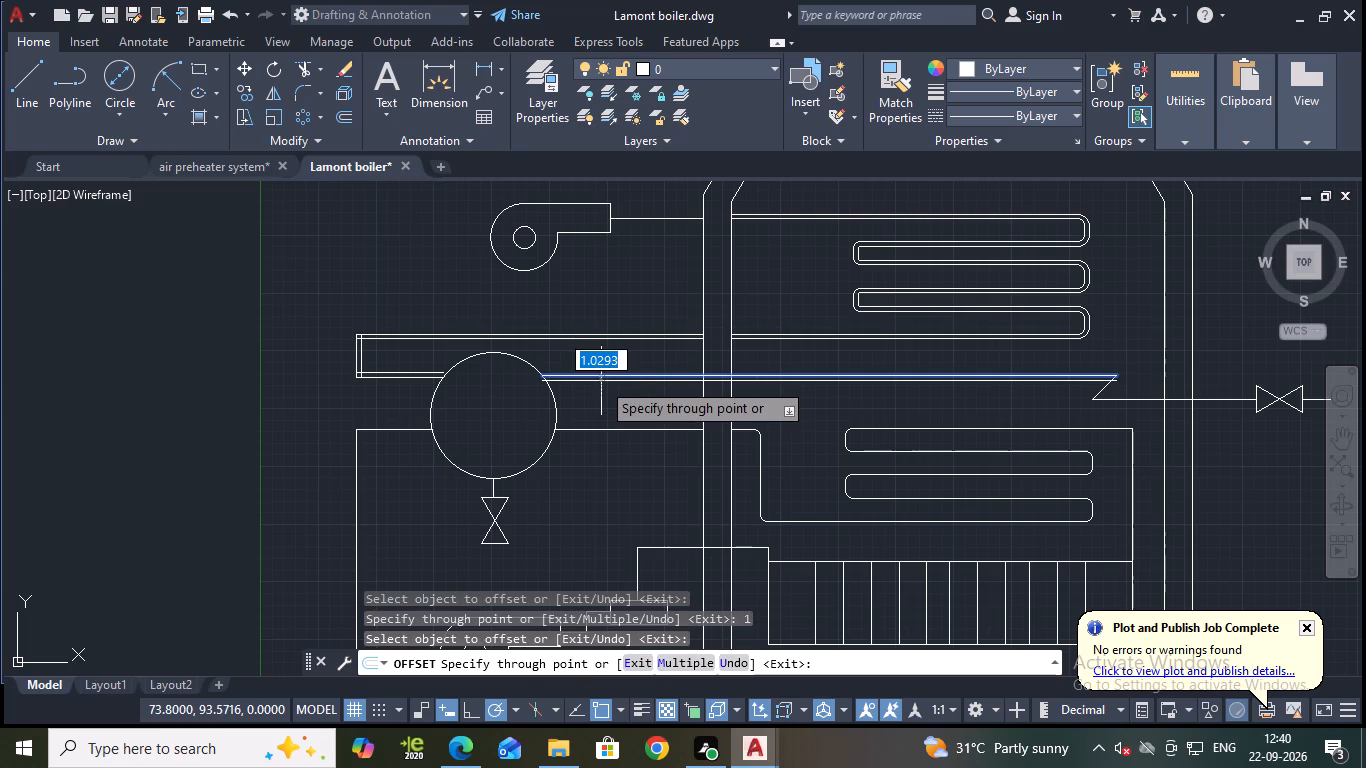
key("1")
key("Return")
scroll(504, 365, "up", 2)
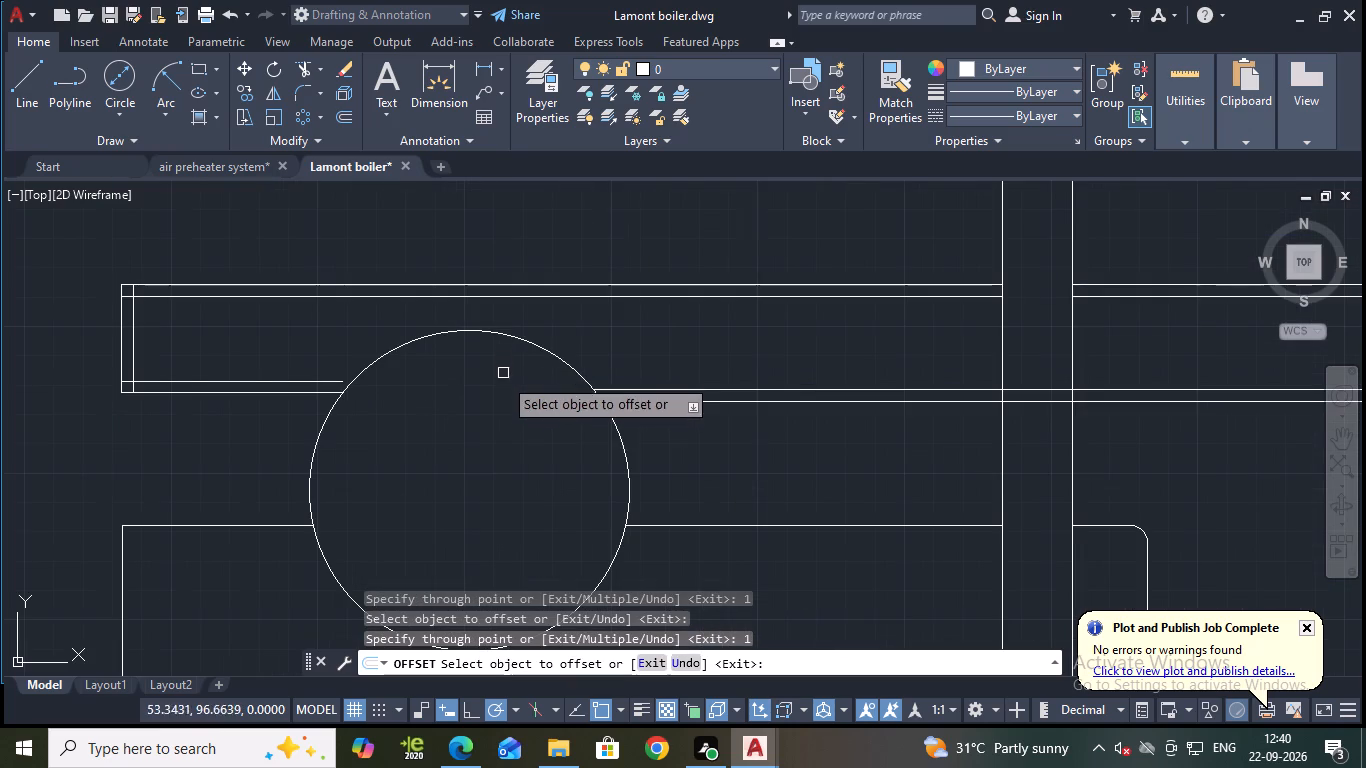
scroll(628, 412, "up", 2)
scroll(628, 412, "down", 1)
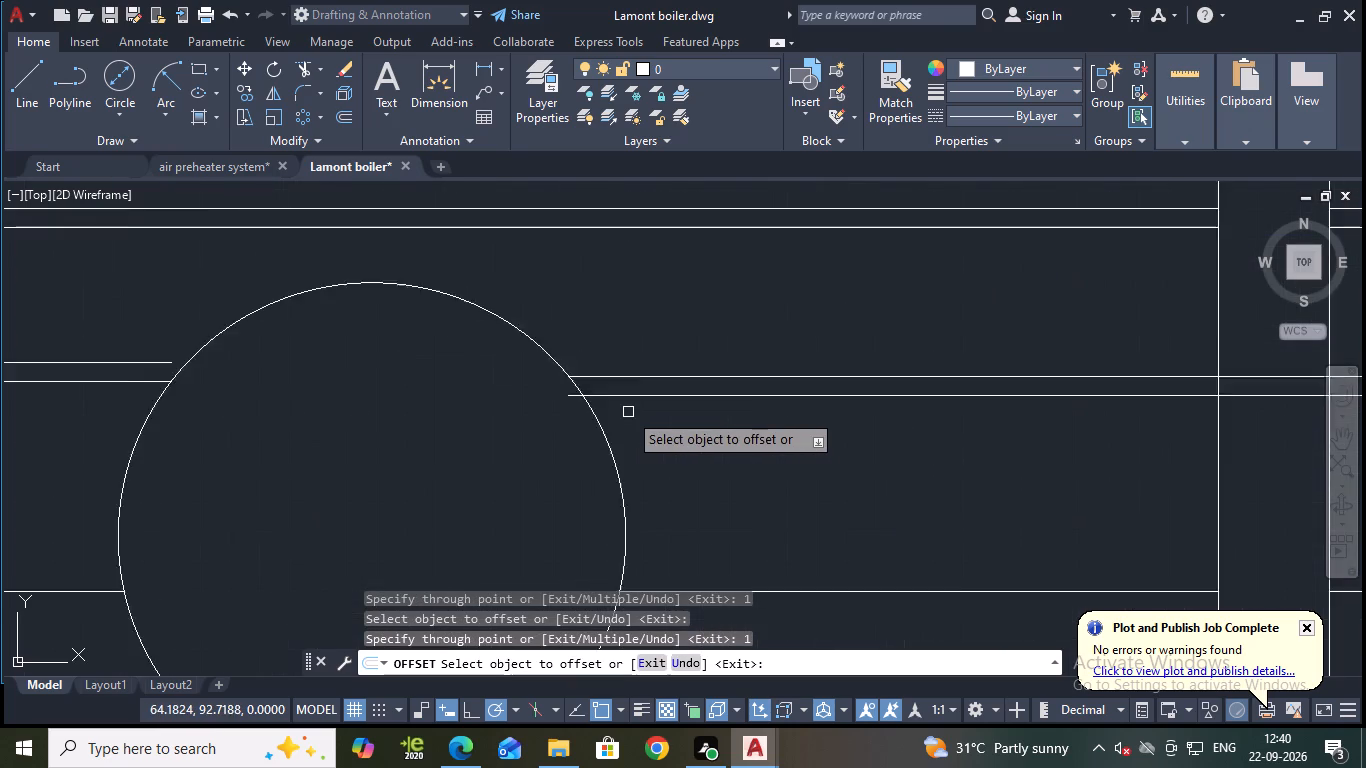
scroll(628, 412, "down", 1)
scroll(749, 444, "down", 2)
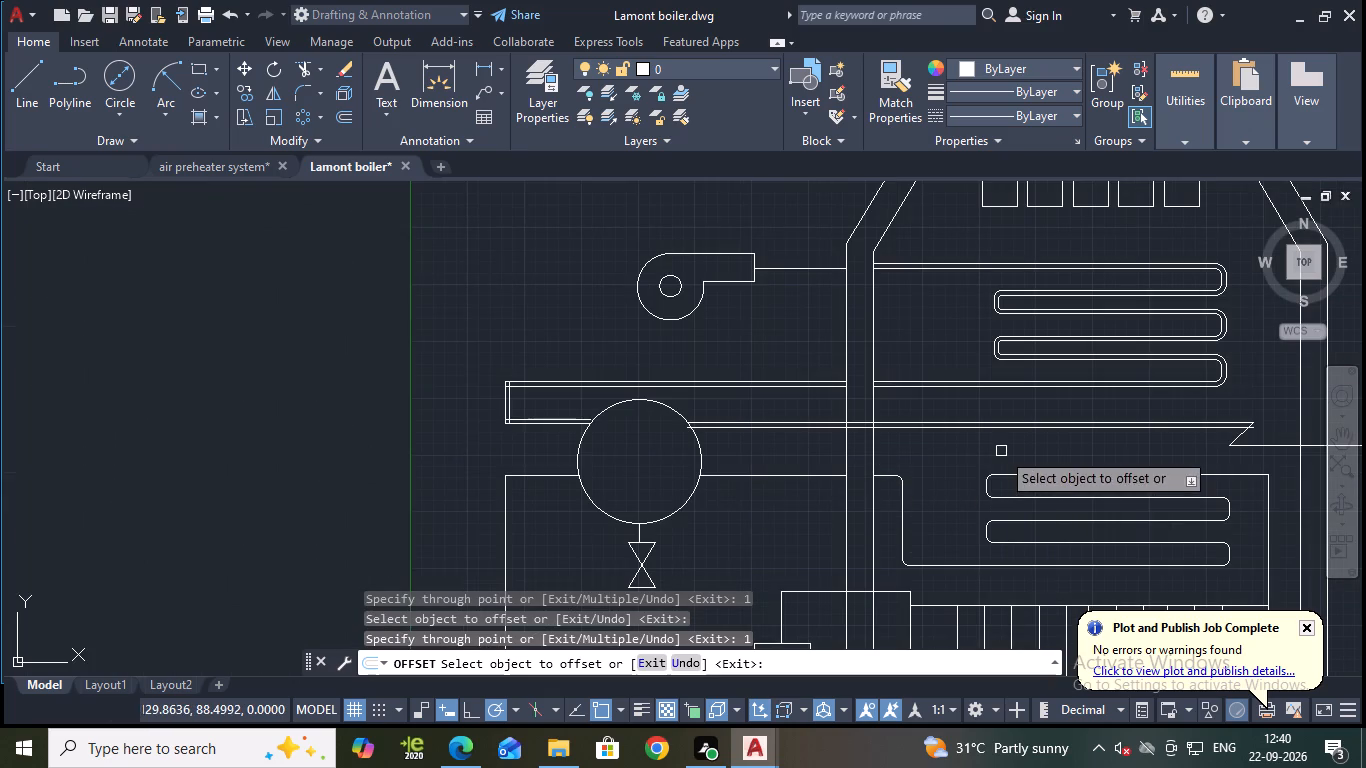
middle_click_drag(997, 449, 711, 480)
scroll(992, 450, "up", 3)
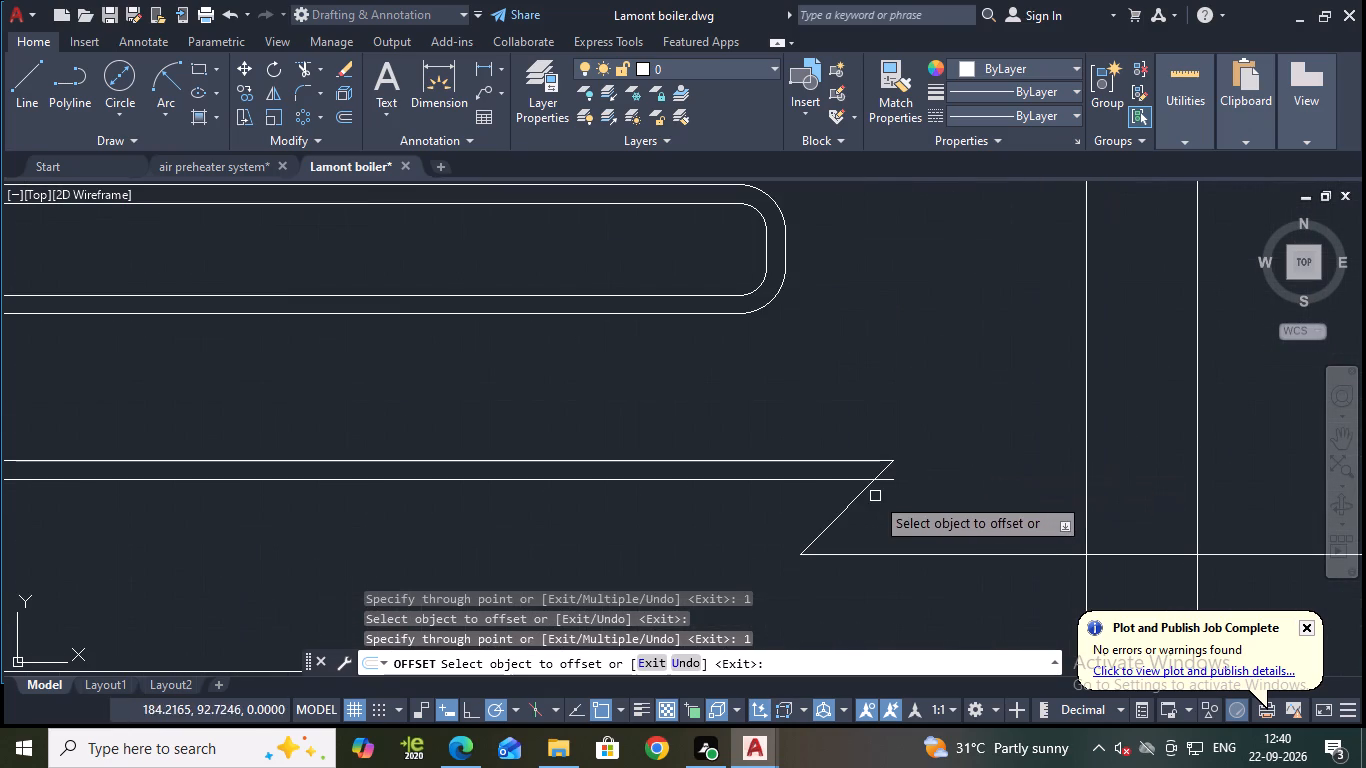
left_click(845, 512)
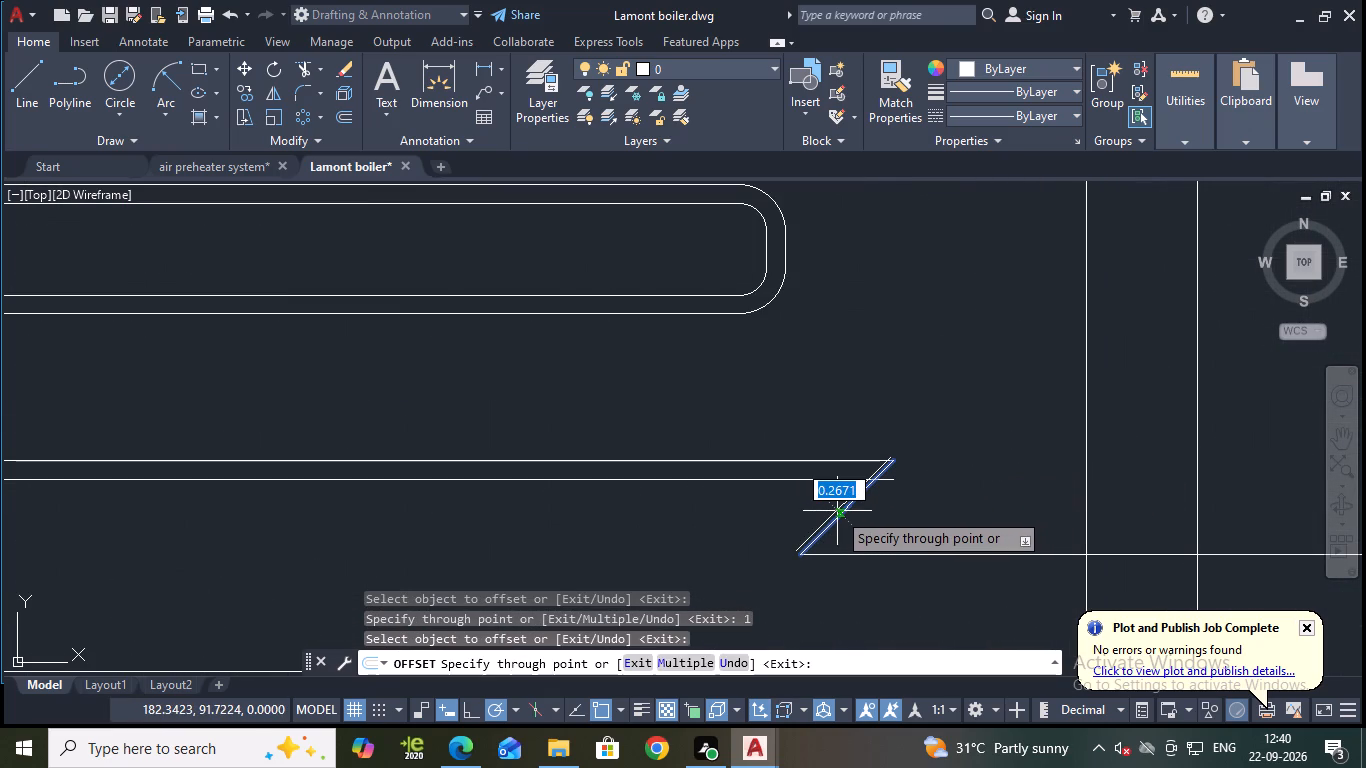
key("1")
key("Return")
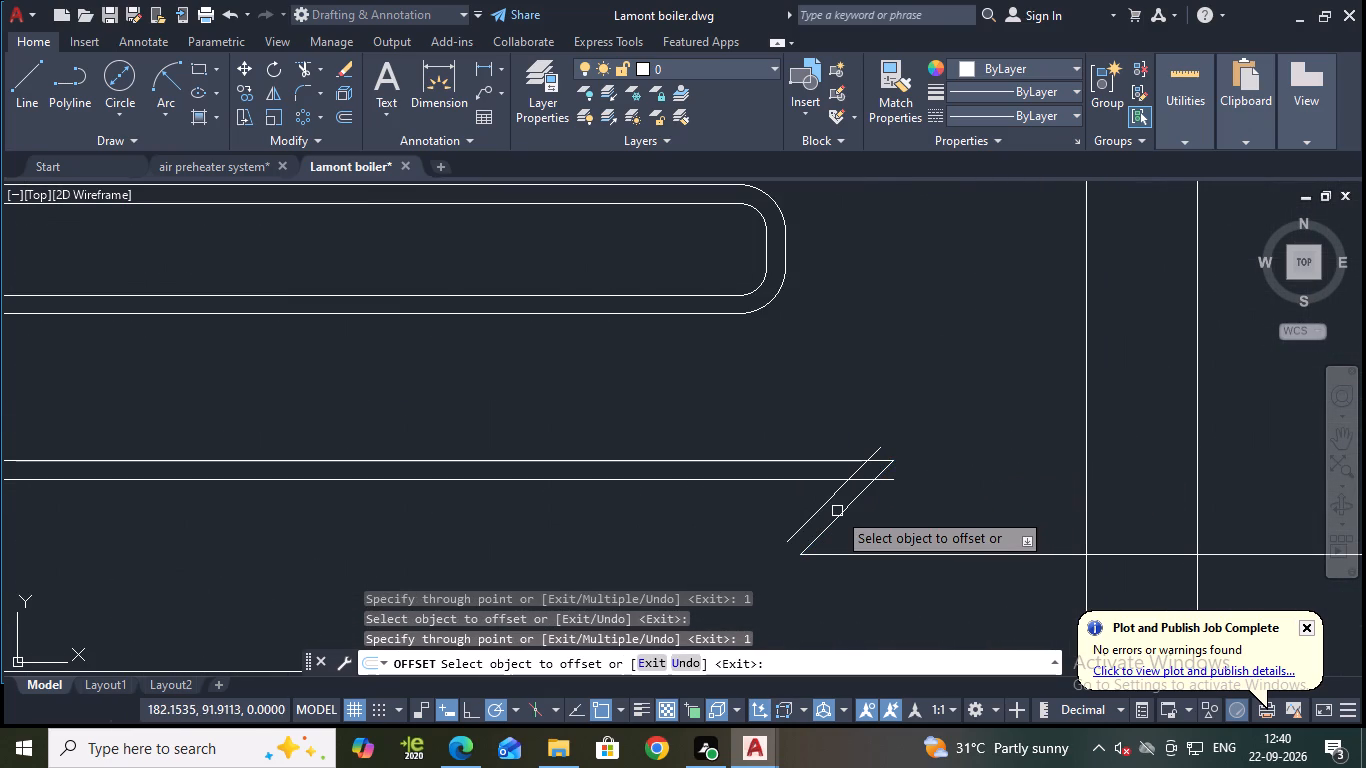
Offset the horizontal pipe lines before and after the valve outside the boiler's right wall upward by 1.
left_click(853, 556)
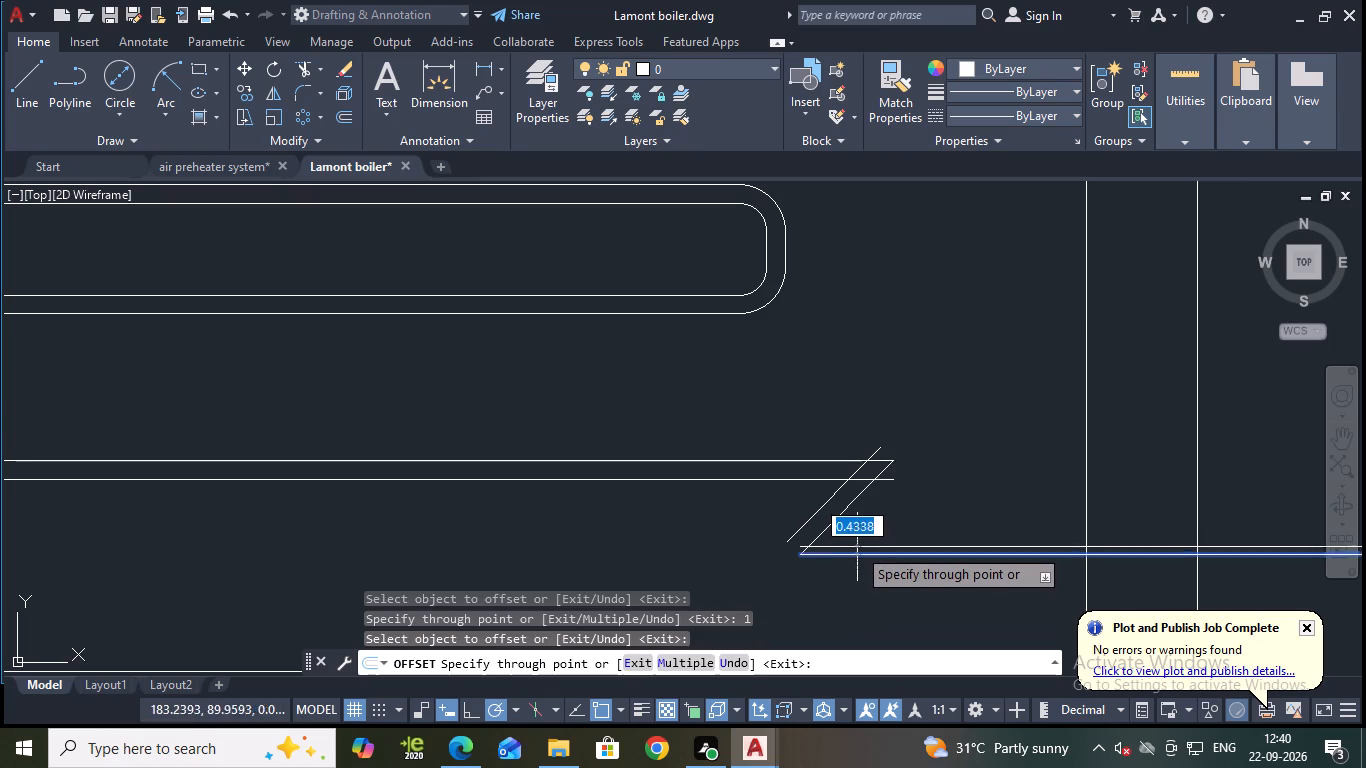
scroll(858, 545, "down", 1)
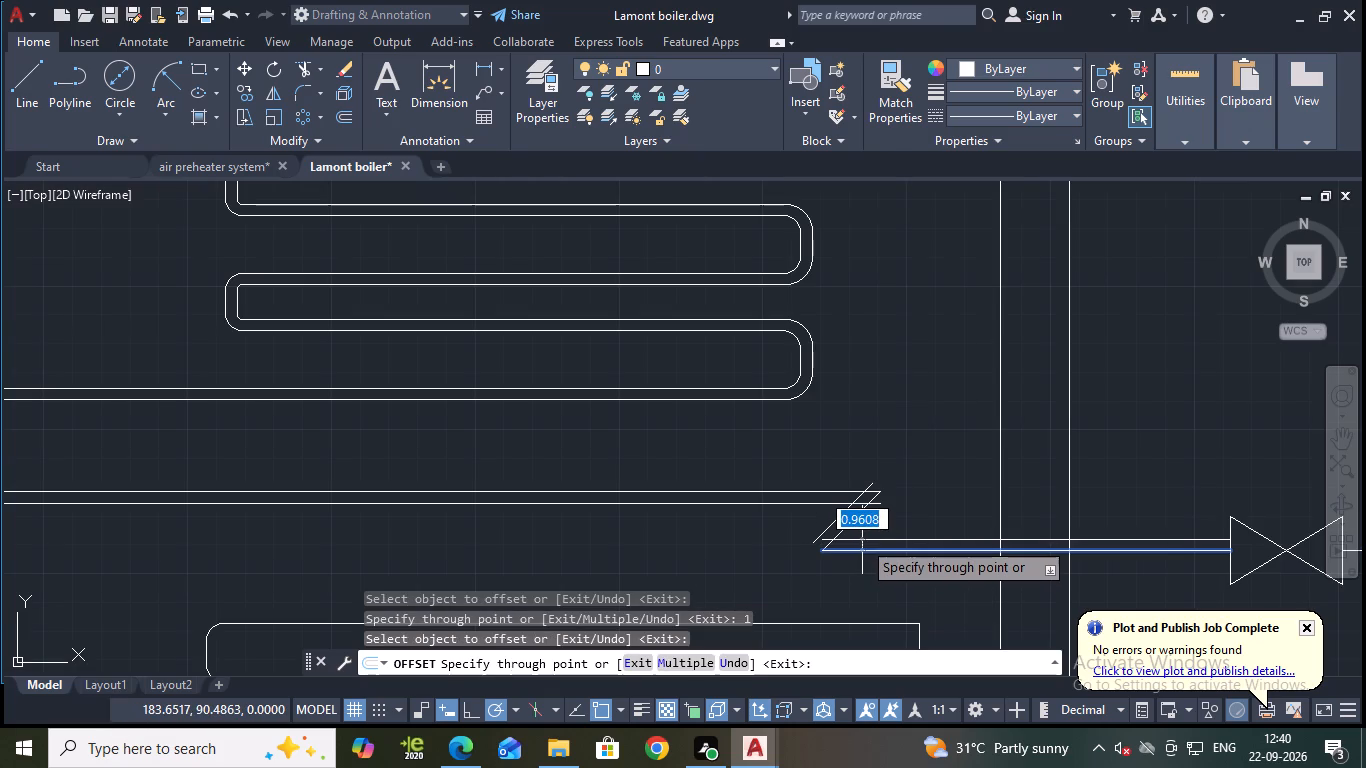
key("1")
key("Return")
middle_click_drag(1110, 480, 943, 454)
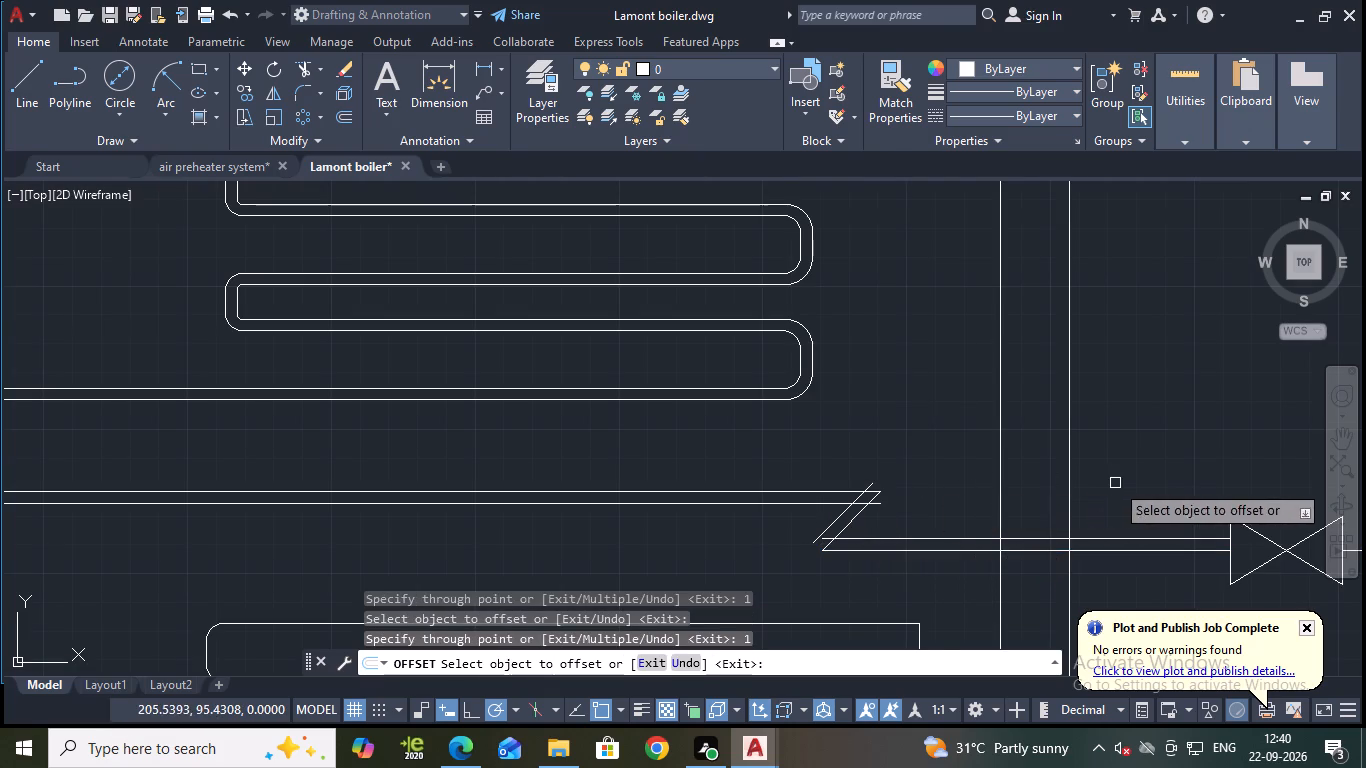
middle_click_drag(943, 454, 859, 447)
left_click(1119, 520)
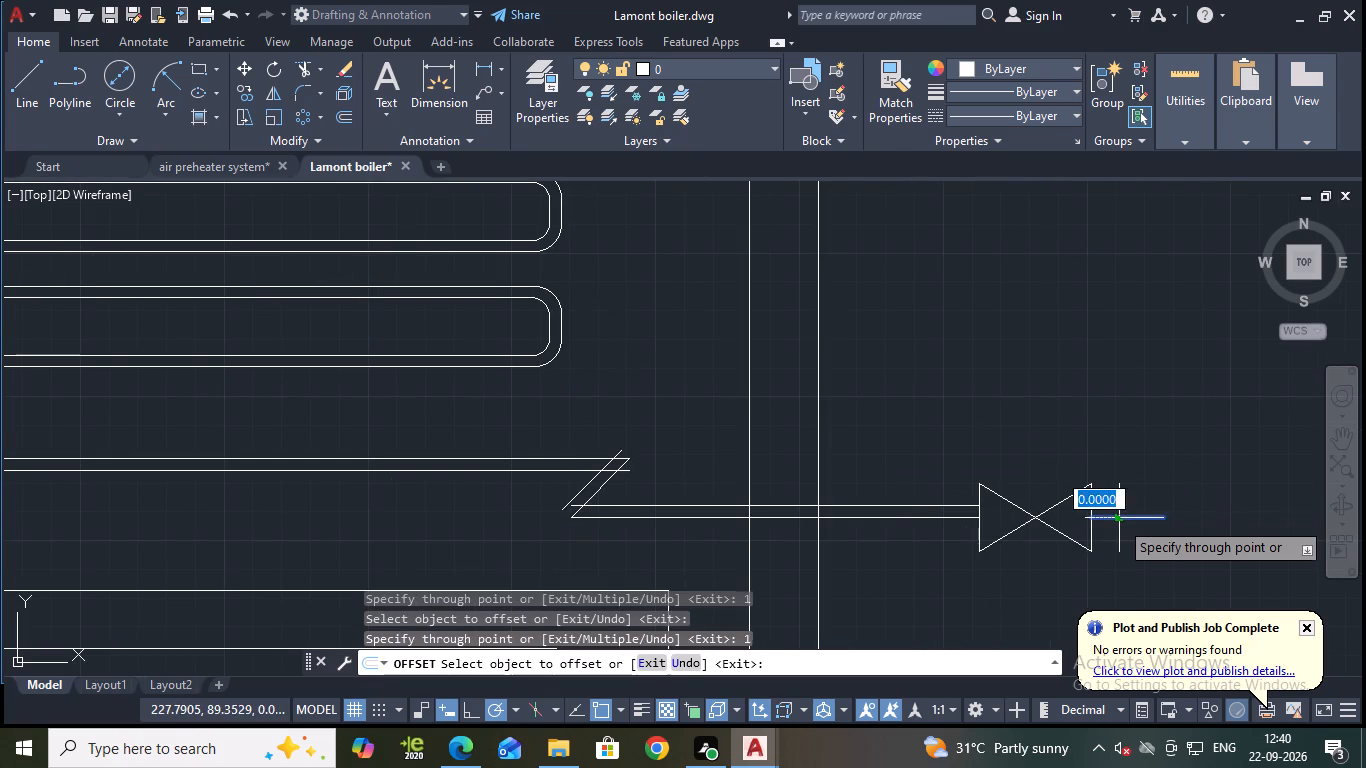
key("1")
key("Return")
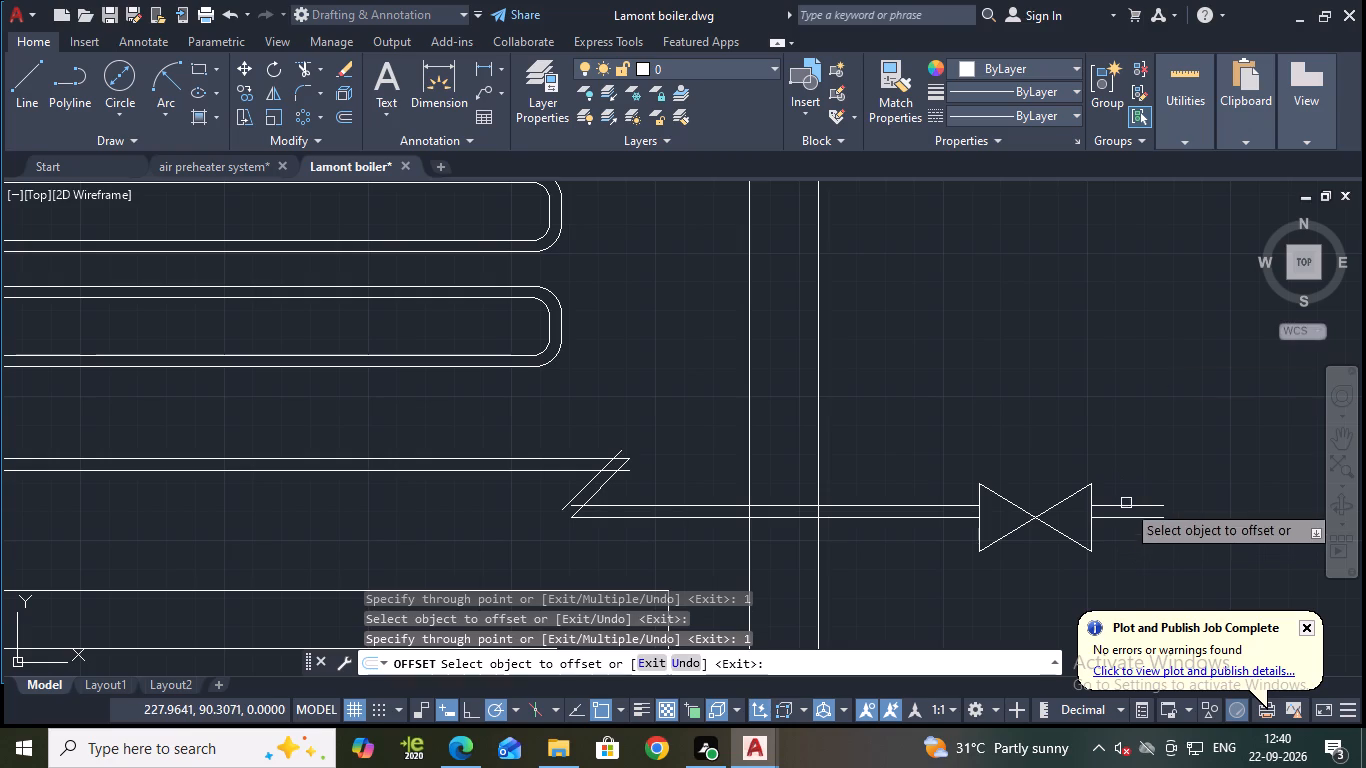
key("Escape")
scroll(1079, 438, "down", 2)
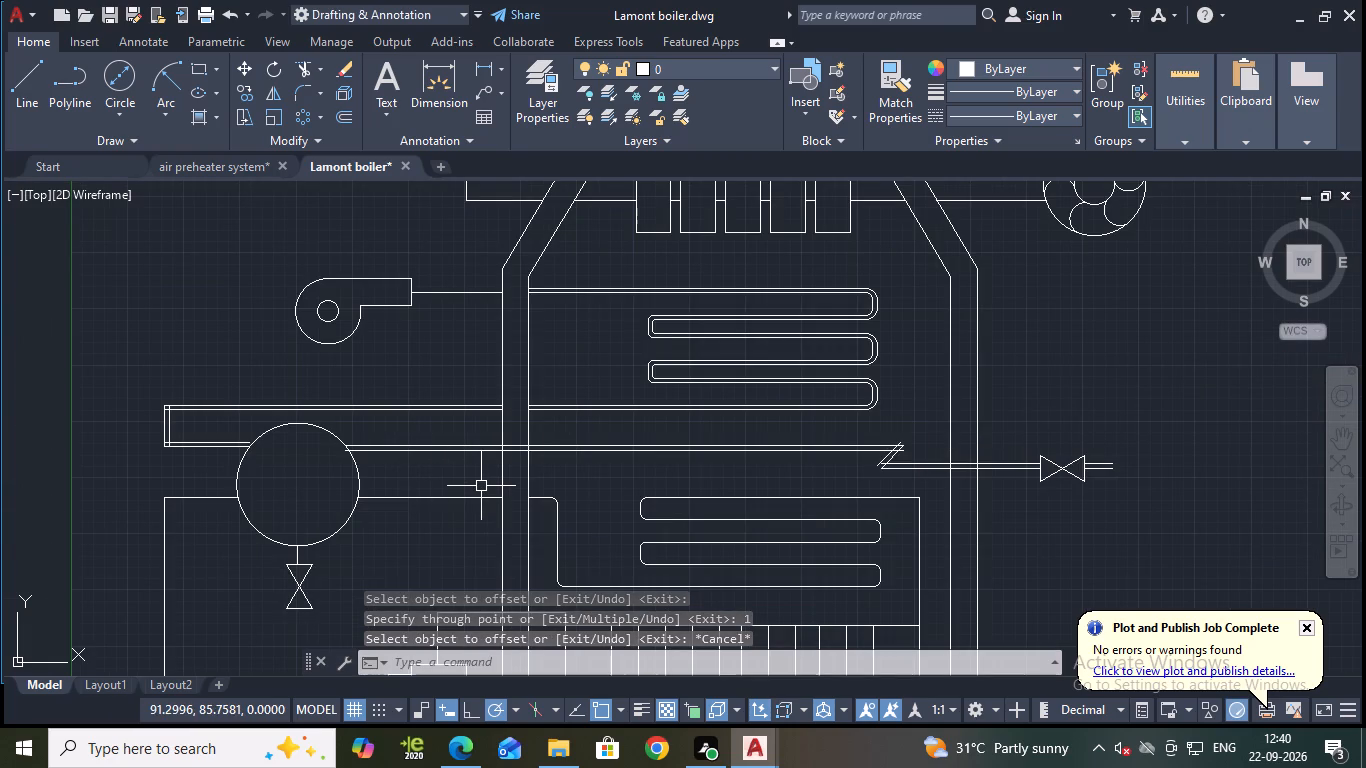
middle_click_drag(682, 475, 898, 355)
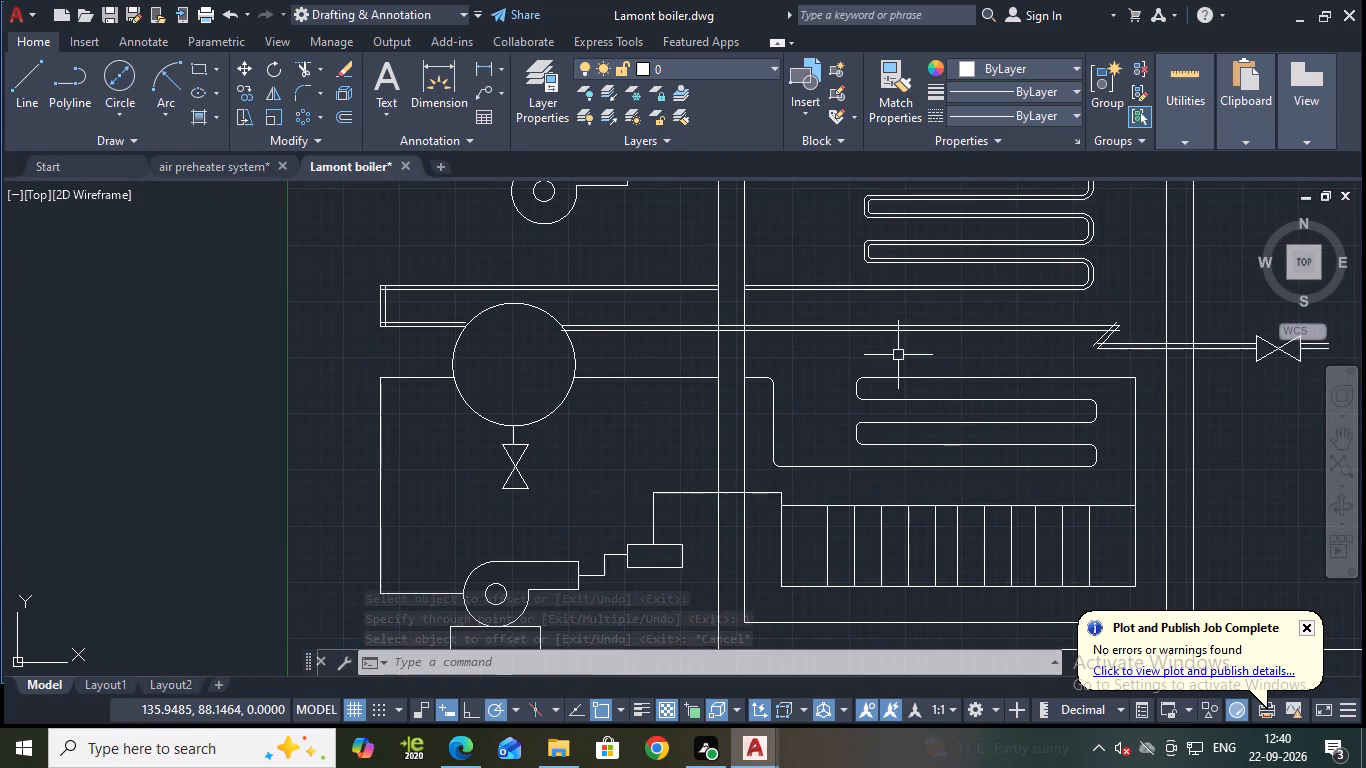
Extend the inner lower line of the coil-to-drum pipe to the drum circle.
scroll(591, 341, "up", 1)
middle_click_drag(609, 347, 720, 493)
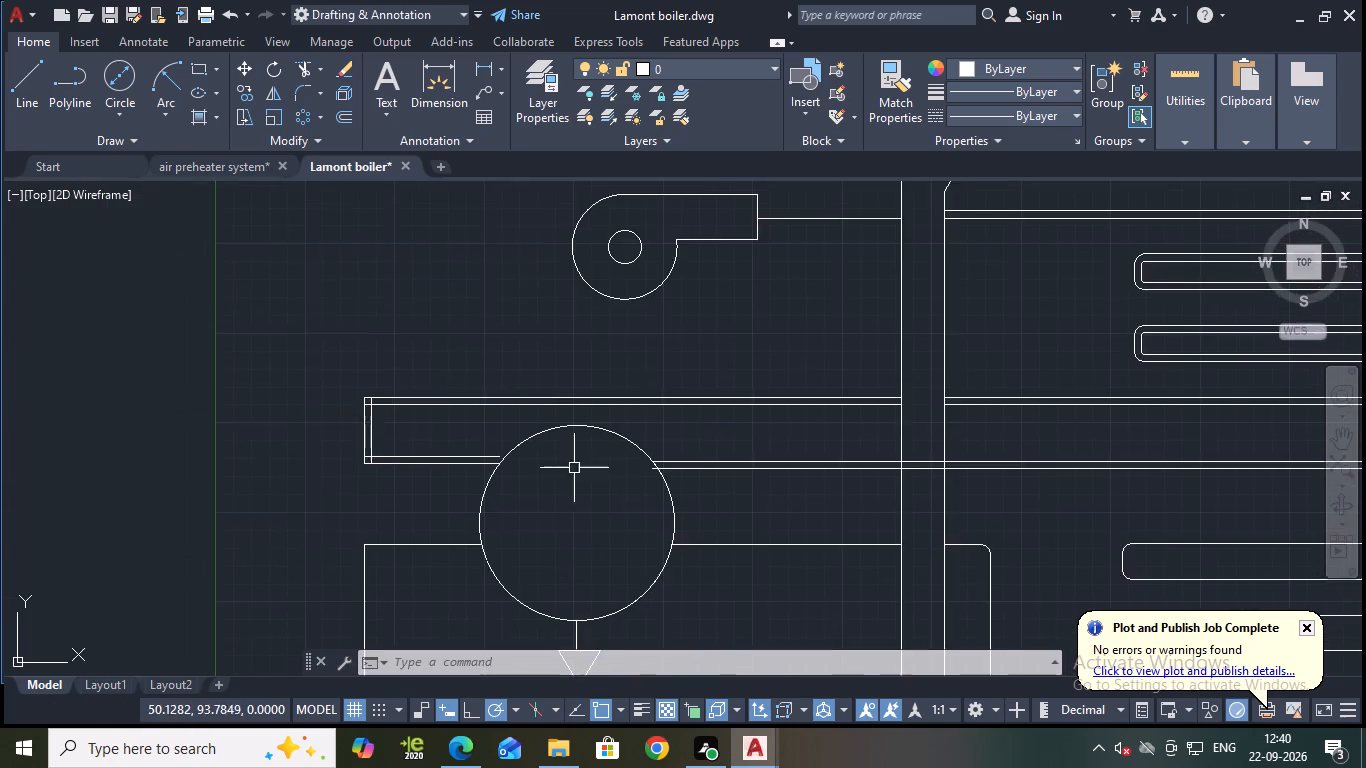
scroll(565, 466, "up", 1)
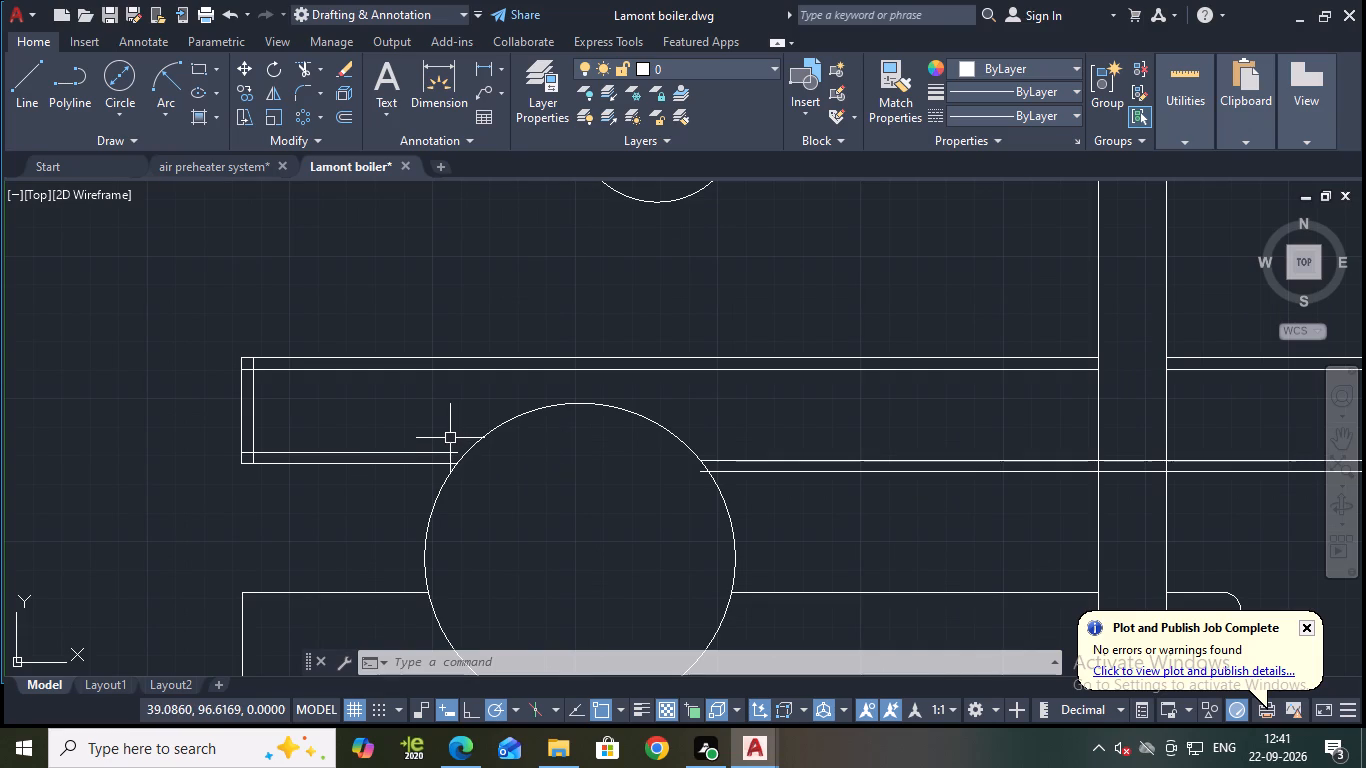
type("EX")
key("Return")
key("Return")
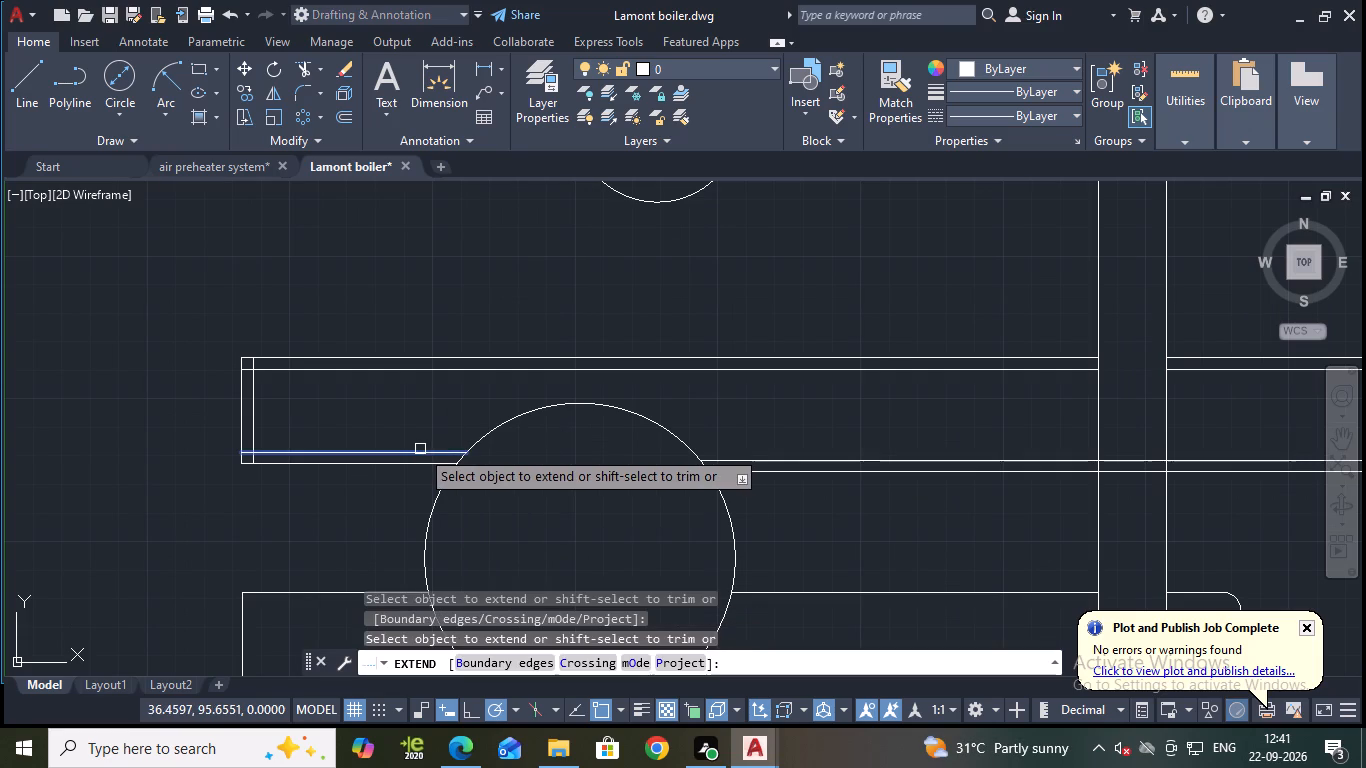
left_click(420, 449)
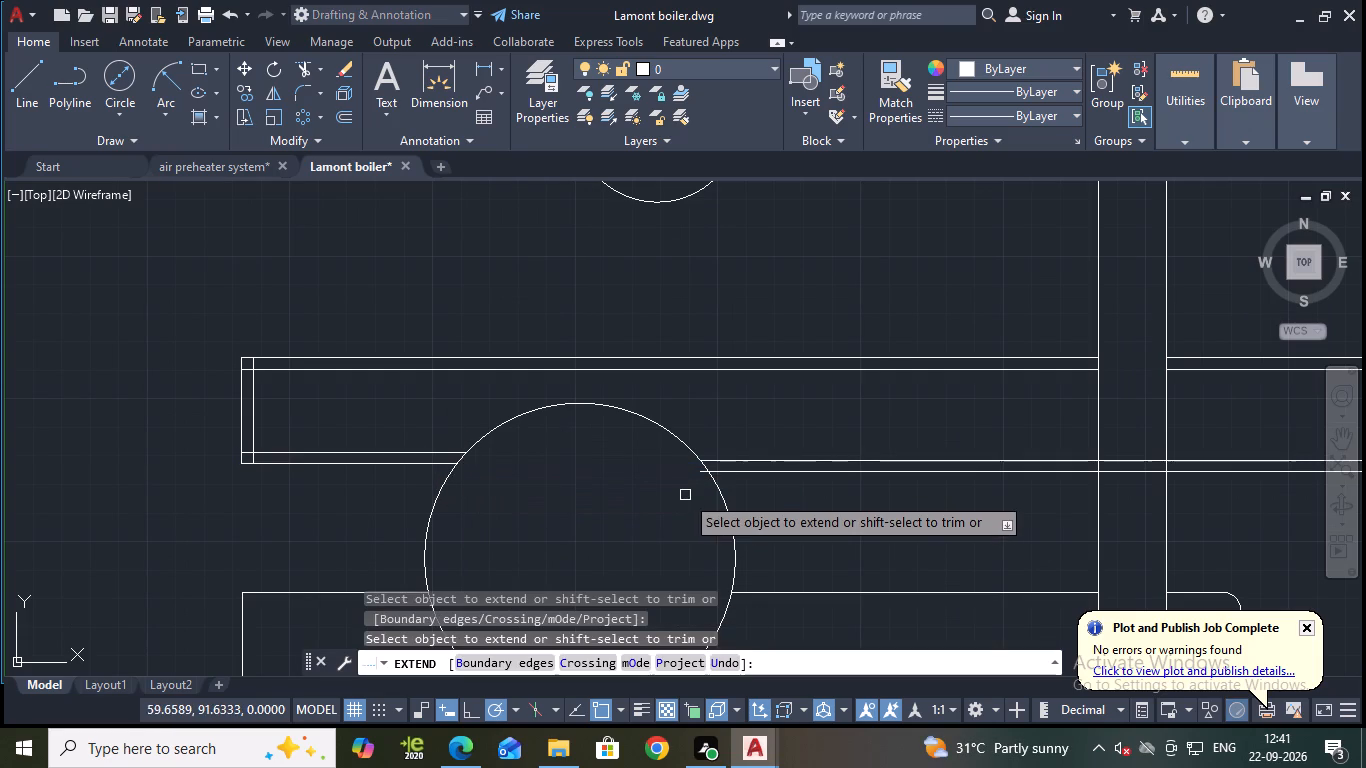
scroll(778, 490, "down", 2)
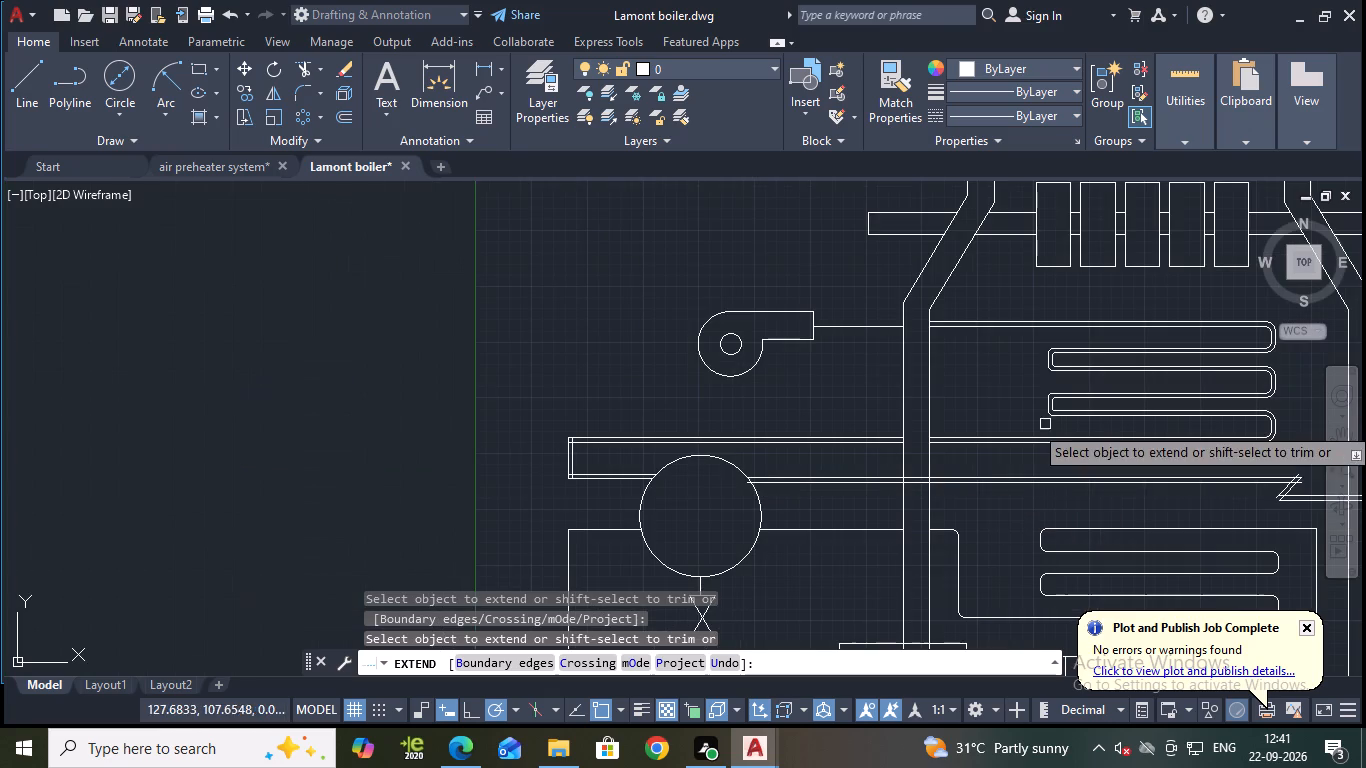
key("Escape")
Trim the end of the drum outlet pipe's lower line that projects inside the drum circle.
scroll(786, 504, "up", 3)
type("TR")
key("Return")
scroll(636, 438, "up", 2)
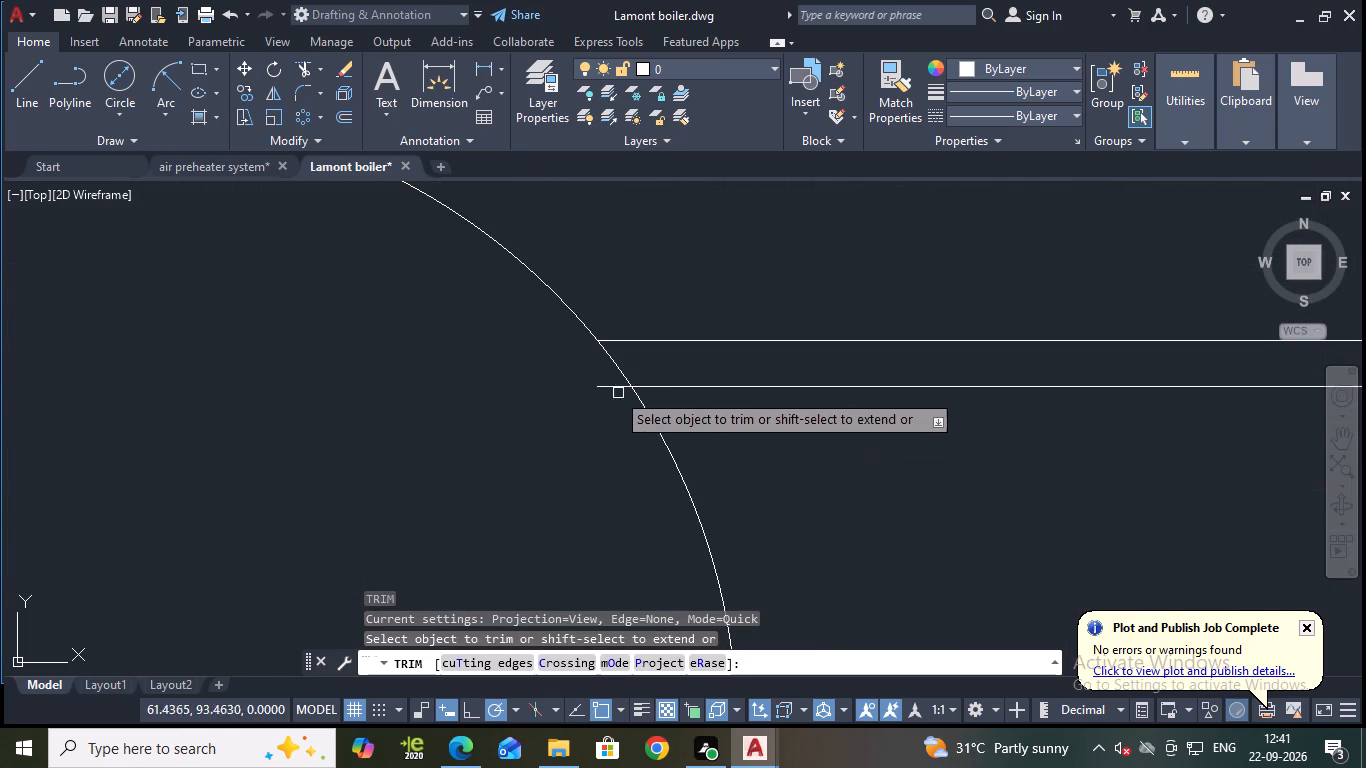
left_click(610, 390)
scroll(662, 413, "down", 5)
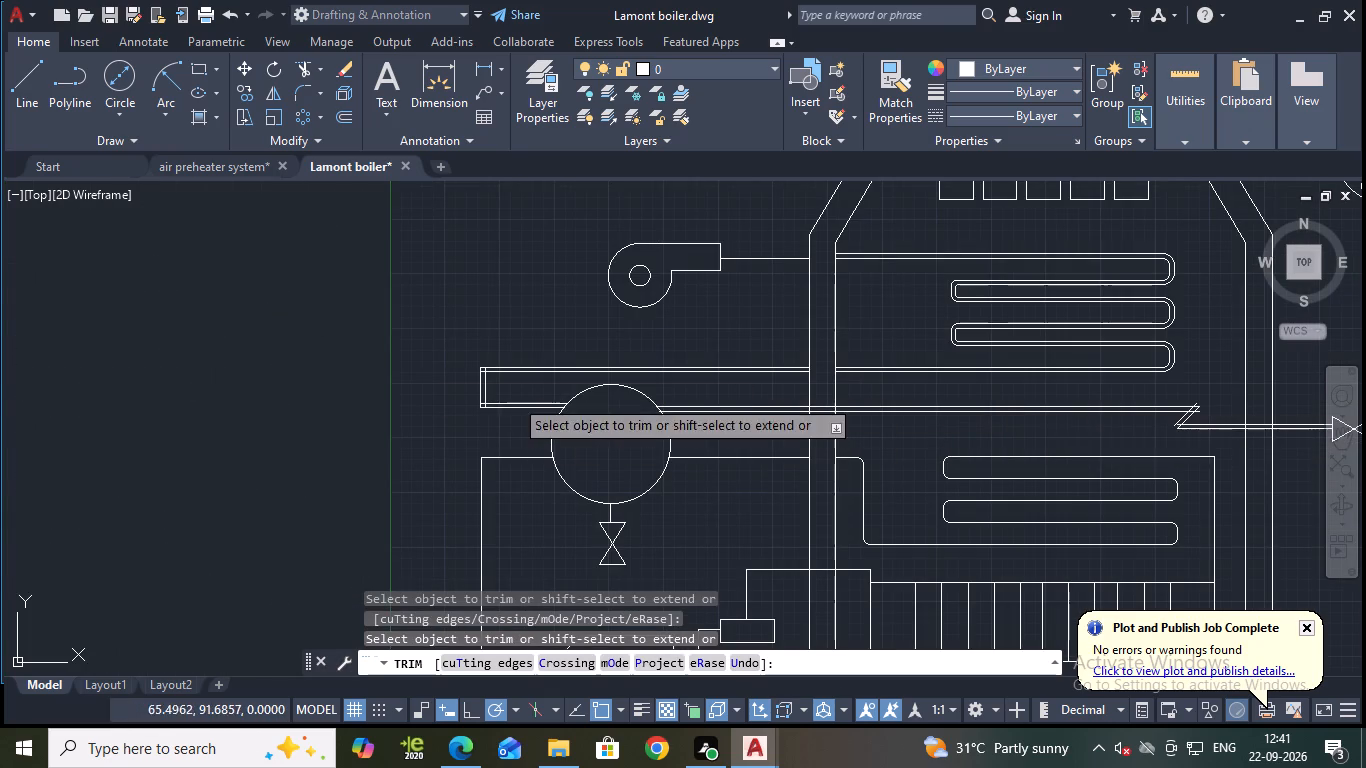
Trim the overlapping inner line ends at the upper and lower corners of the coil-to-drum pipe's bend.
scroll(498, 369, "up", 4)
middle_click_drag(490, 425, 575, 462)
left_click(452, 414)
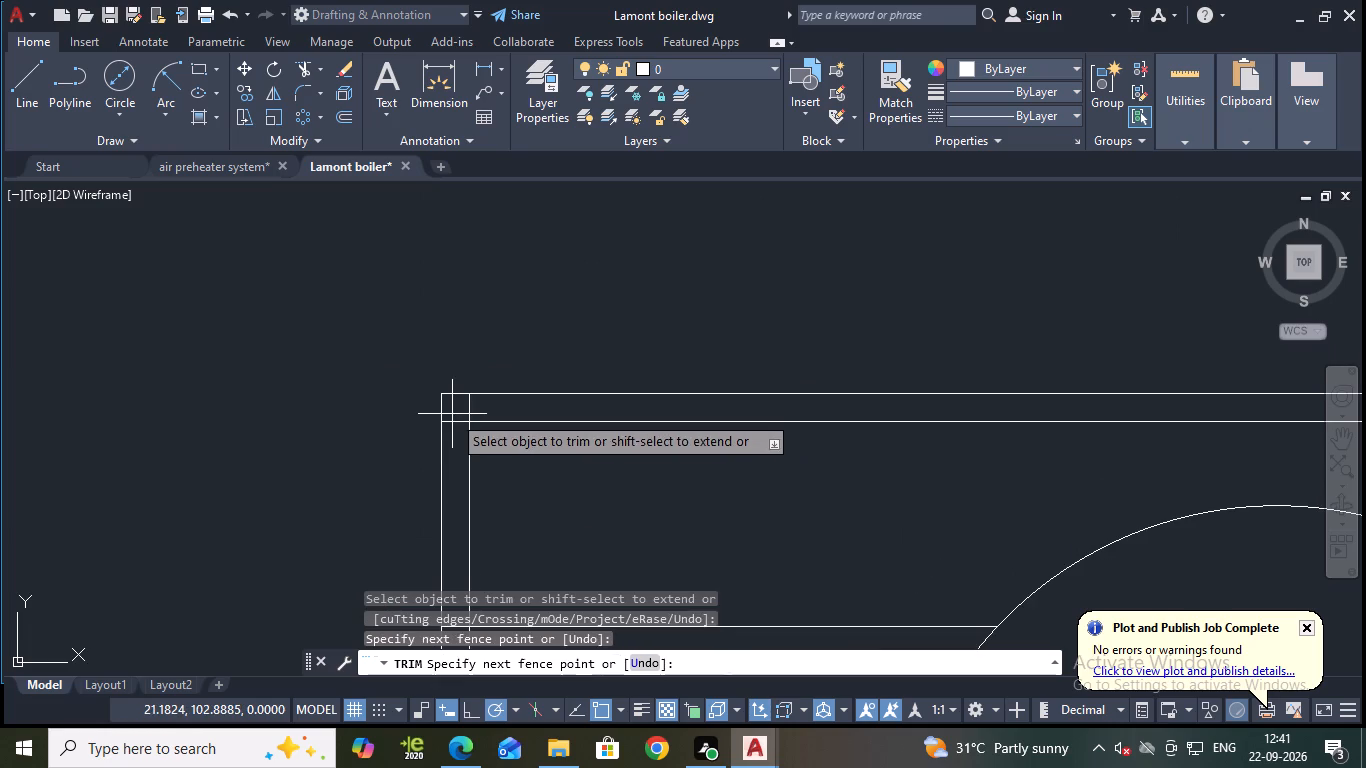
left_click(454, 419)
left_click(454, 419)
left_click(466, 410)
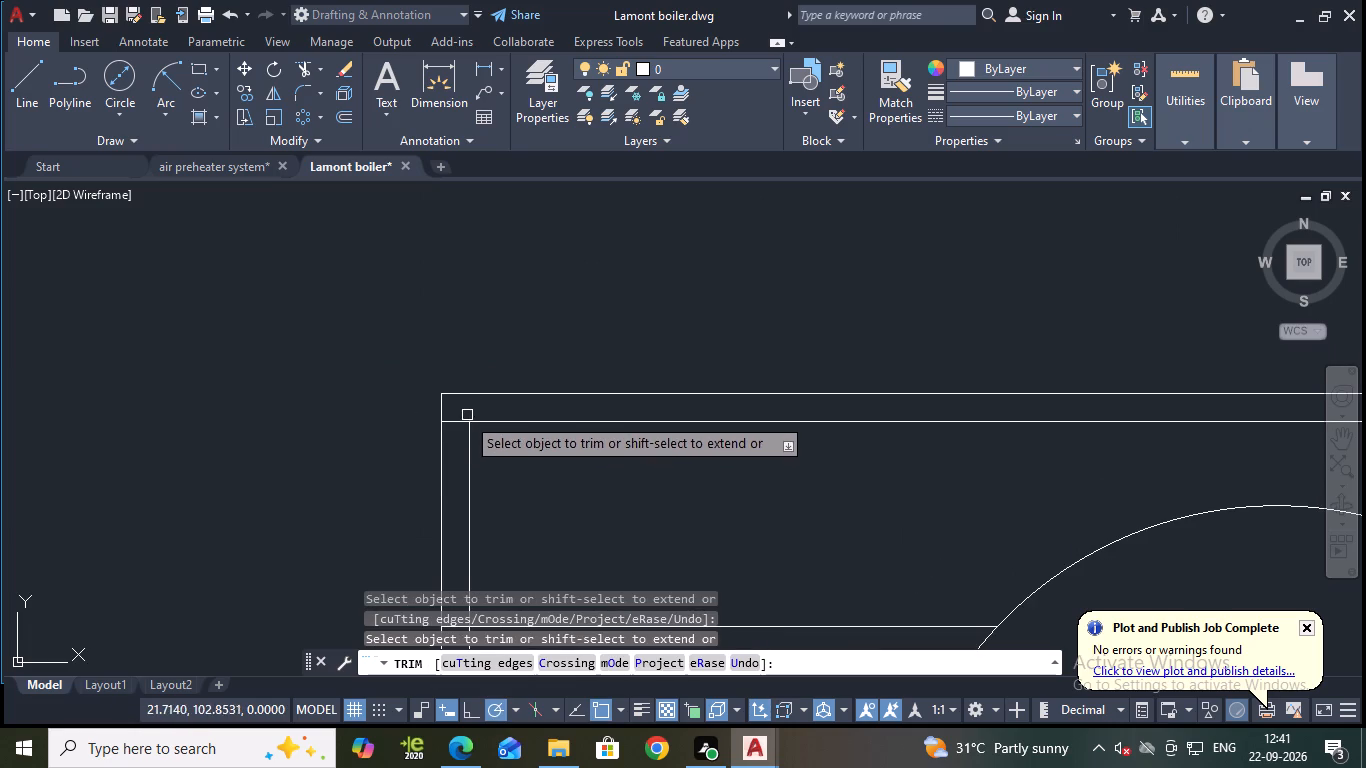
left_click(462, 424)
scroll(568, 485, "down", 2)
middle_click_drag(592, 485, 702, 373)
scroll(635, 446, "up", 2)
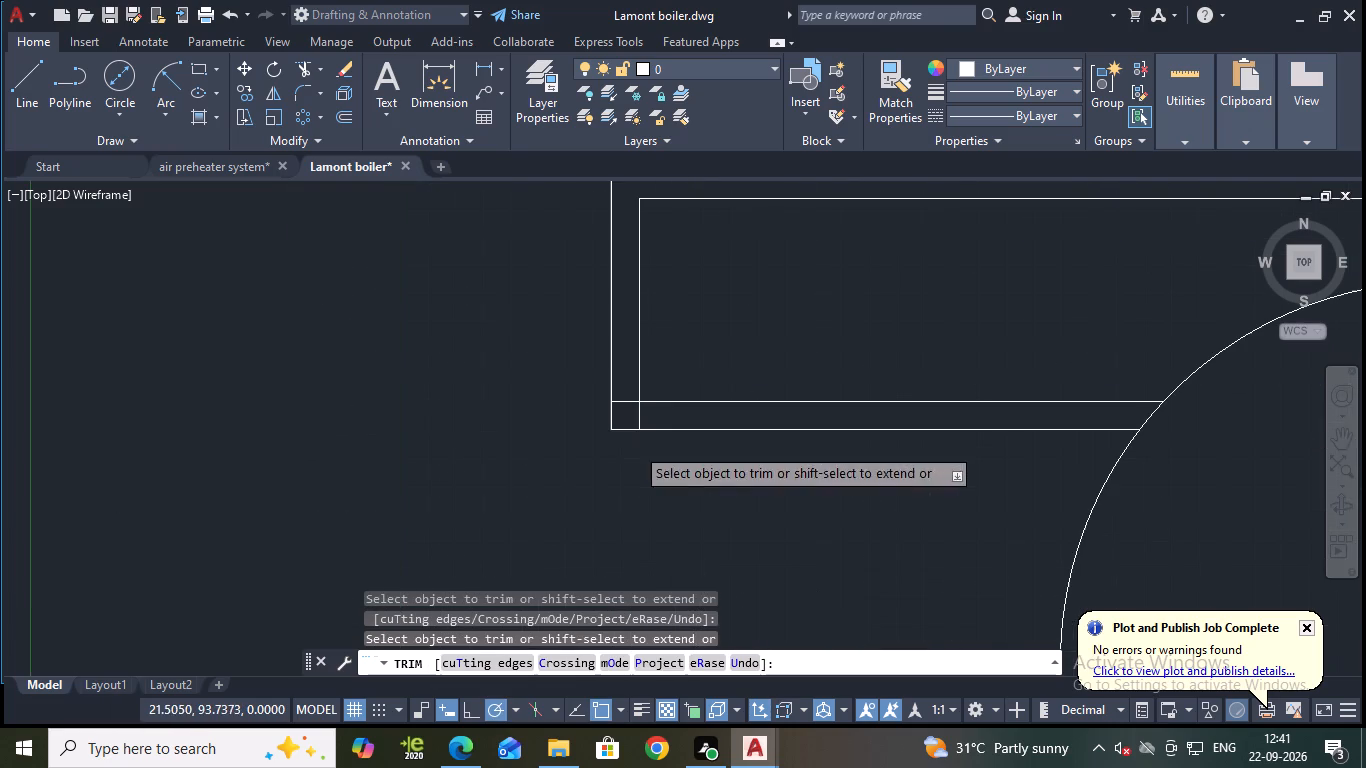
left_click(640, 409)
left_click(630, 405)
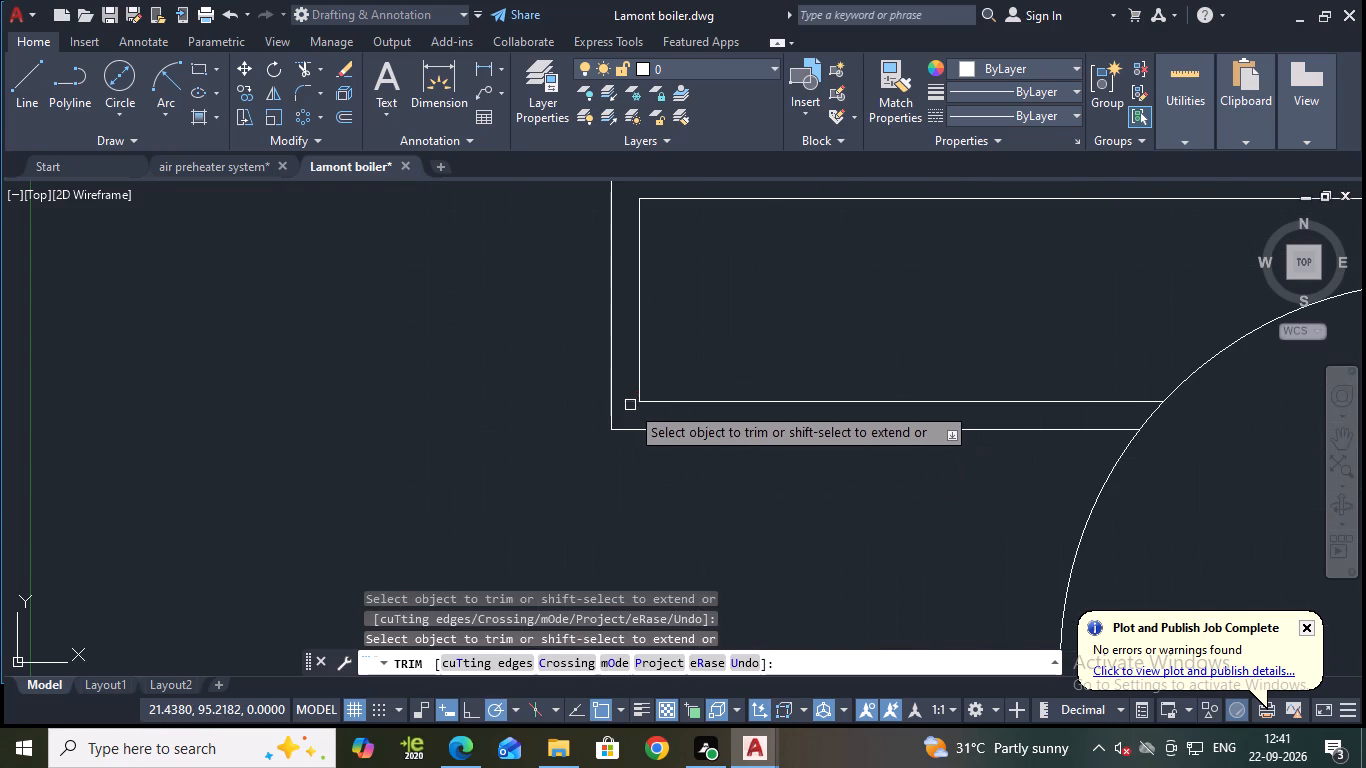
Trim the drum outlet pipe's two lines where they cross the boiler's left double wall.
scroll(759, 383, "down", 3)
middle_click_drag(894, 420, 446, 513)
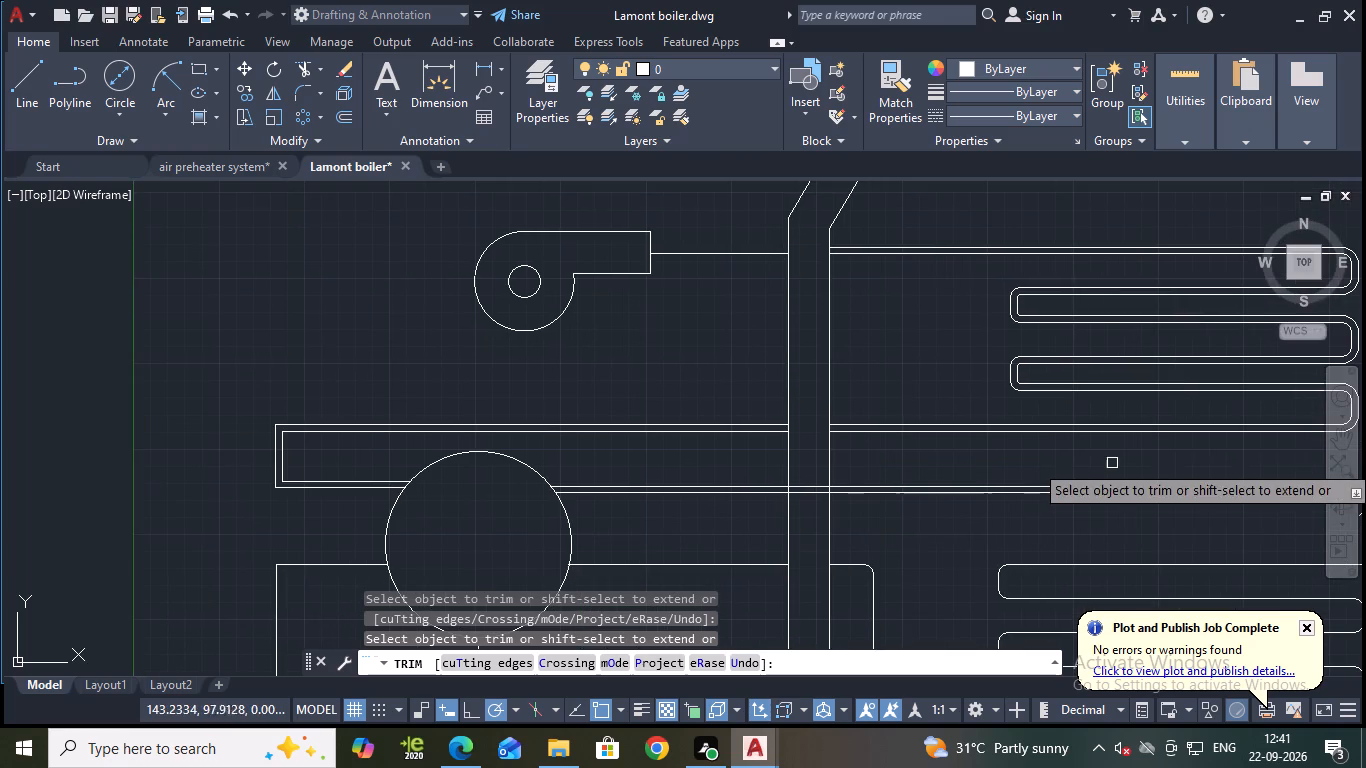
left_click(797, 488)
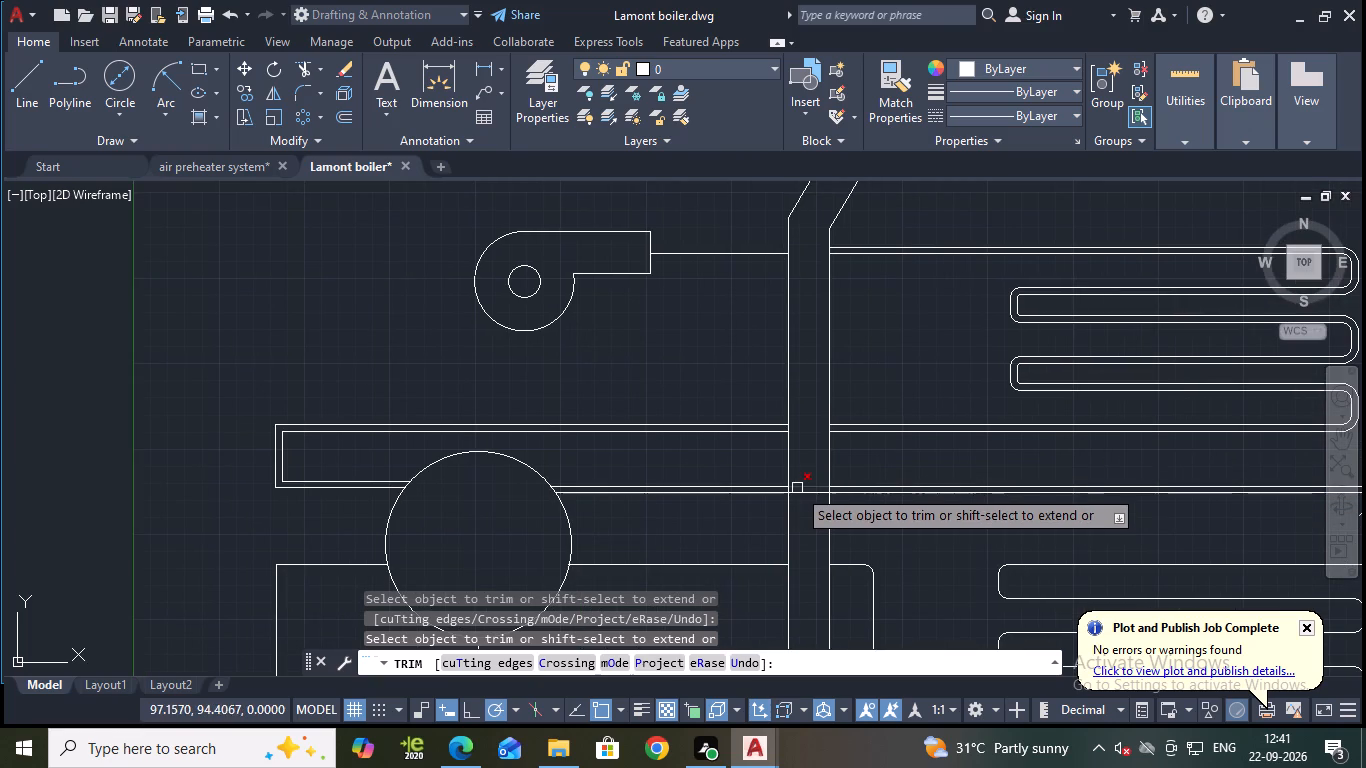
left_click(808, 489)
Trim the crossing line ends where the drum outlet pipe meets the upper end of the diagonal section.
scroll(911, 466, "down", 2)
middle_click_drag(950, 469, 737, 488)
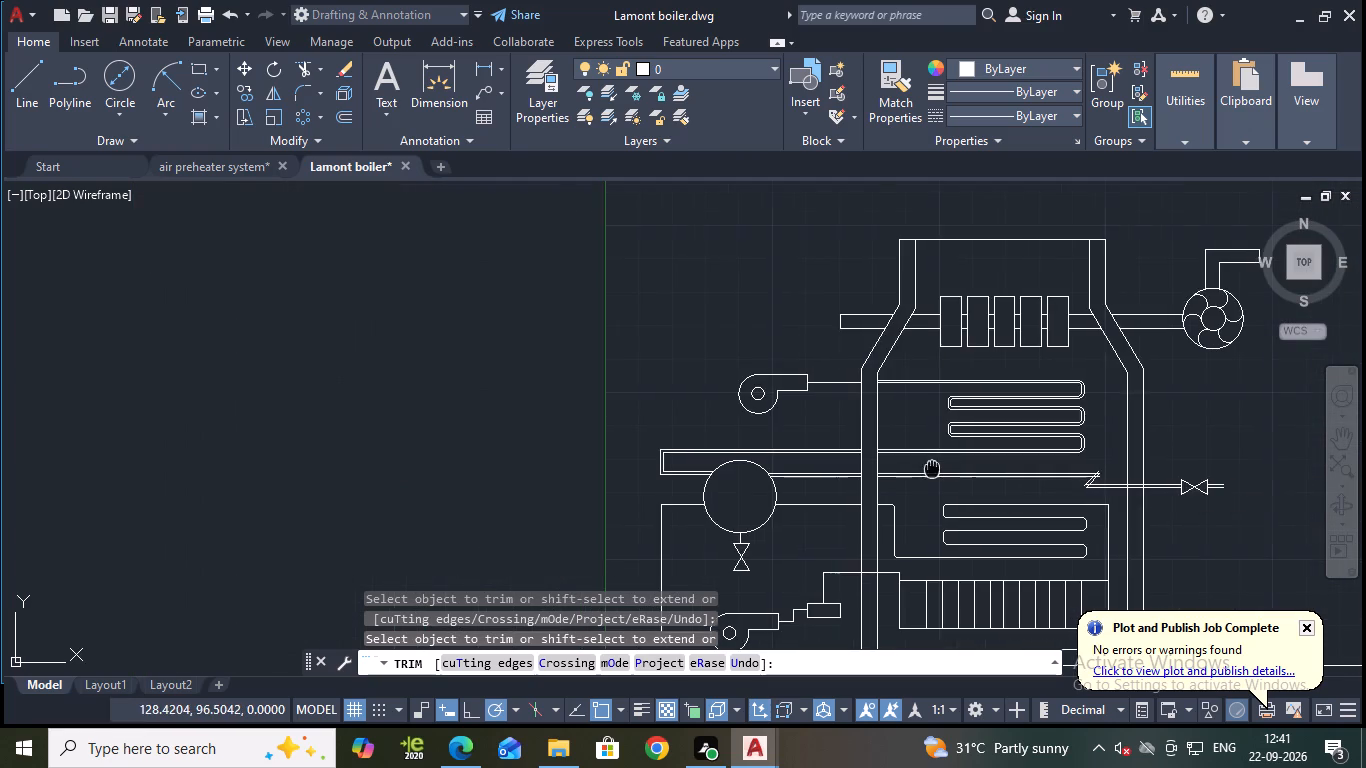
scroll(920, 498, "up", 3)
scroll(733, 475, "up", 2)
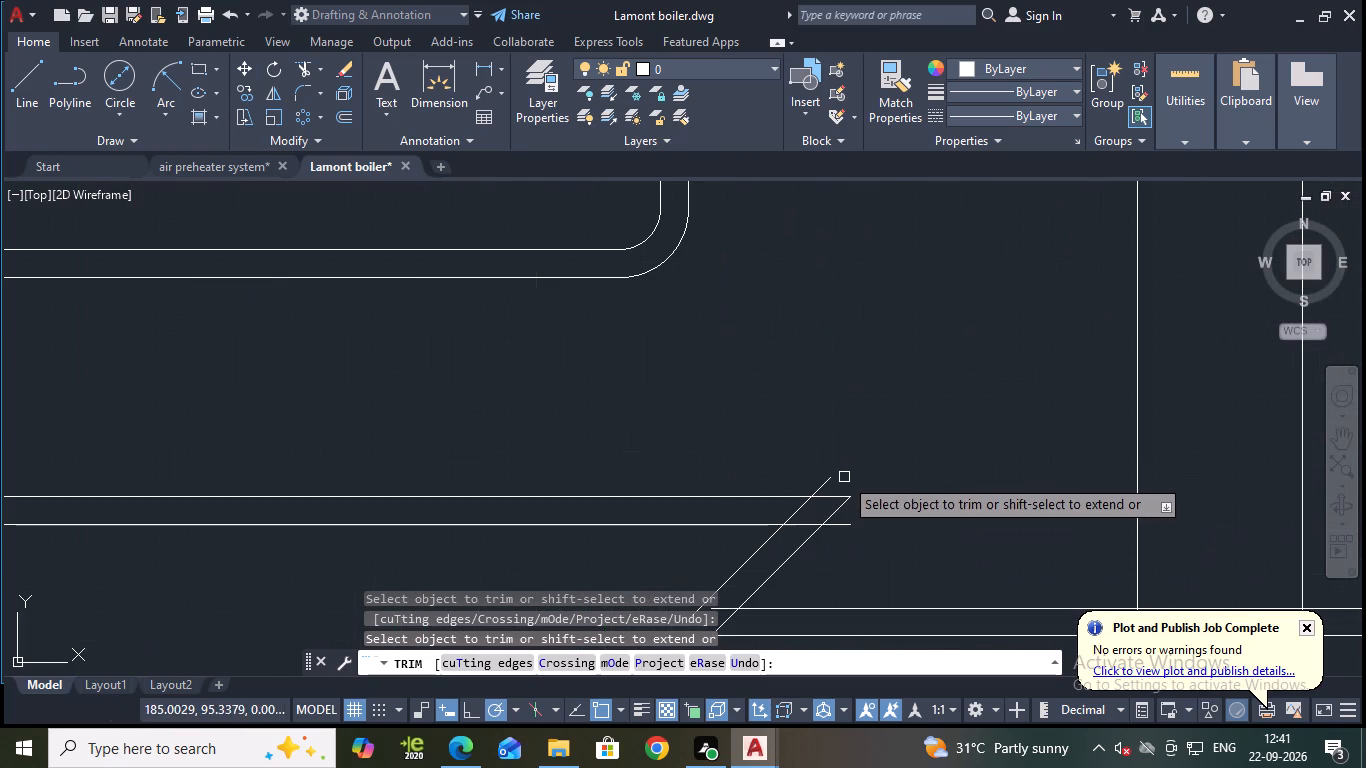
left_click(823, 484)
left_click(805, 525)
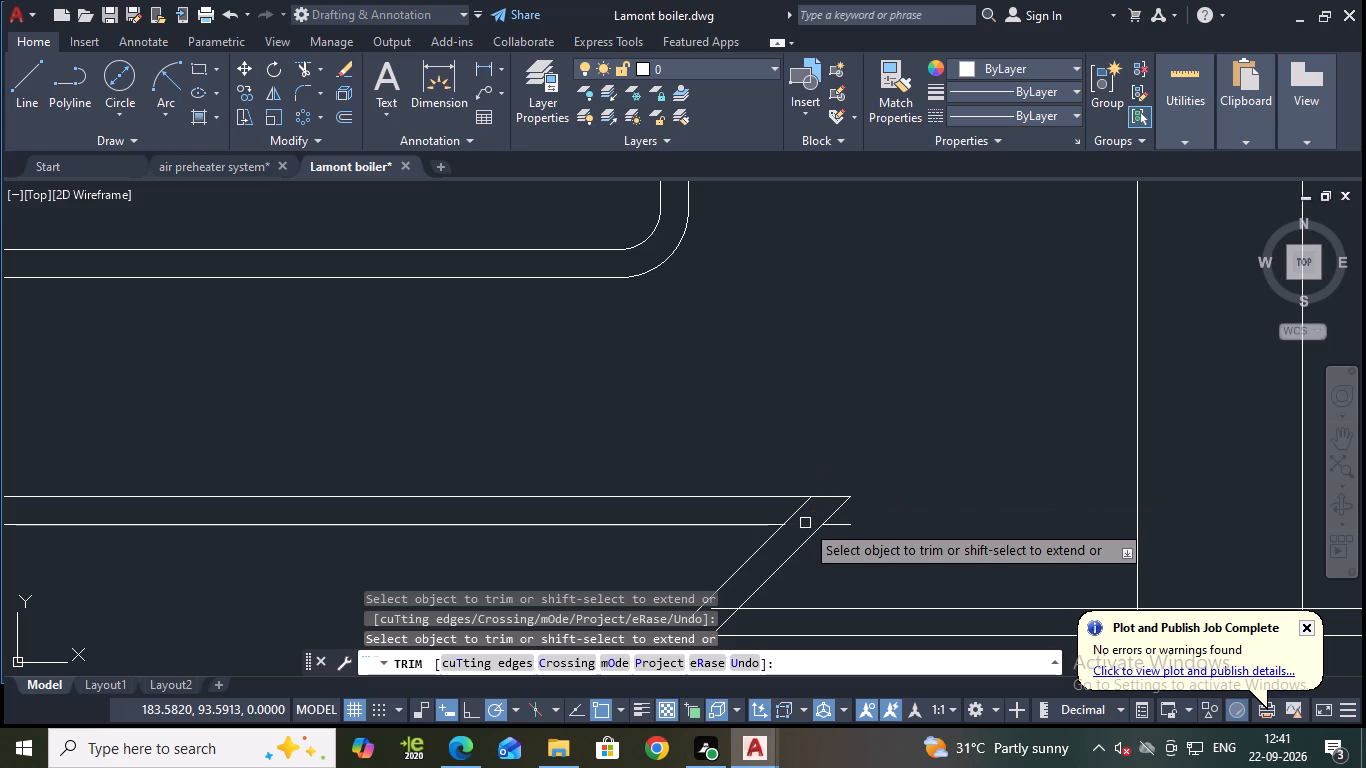
left_click(797, 515)
left_click(838, 528)
scroll(921, 484, "down", 2)
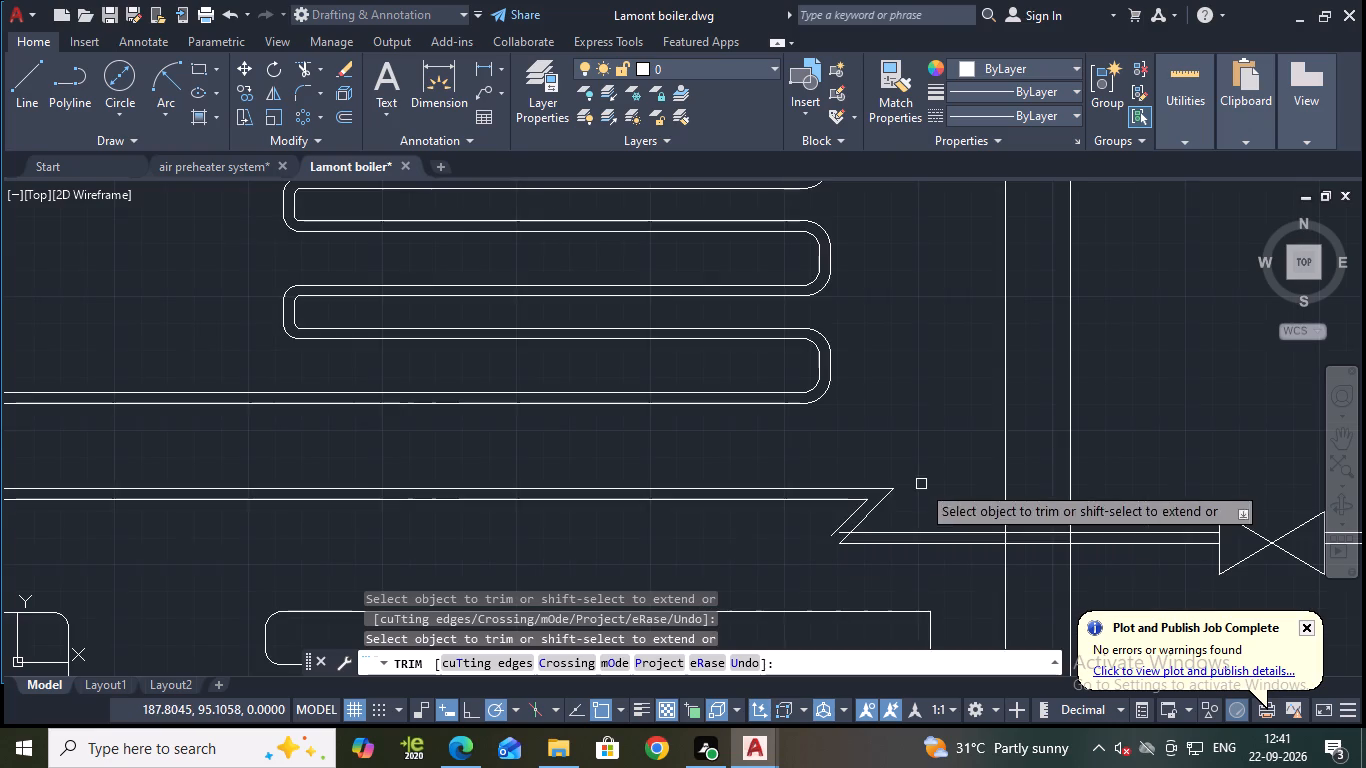
middle_click_drag(921, 484, 943, 417)
scroll(852, 497, "up", 2)
key("Escape")
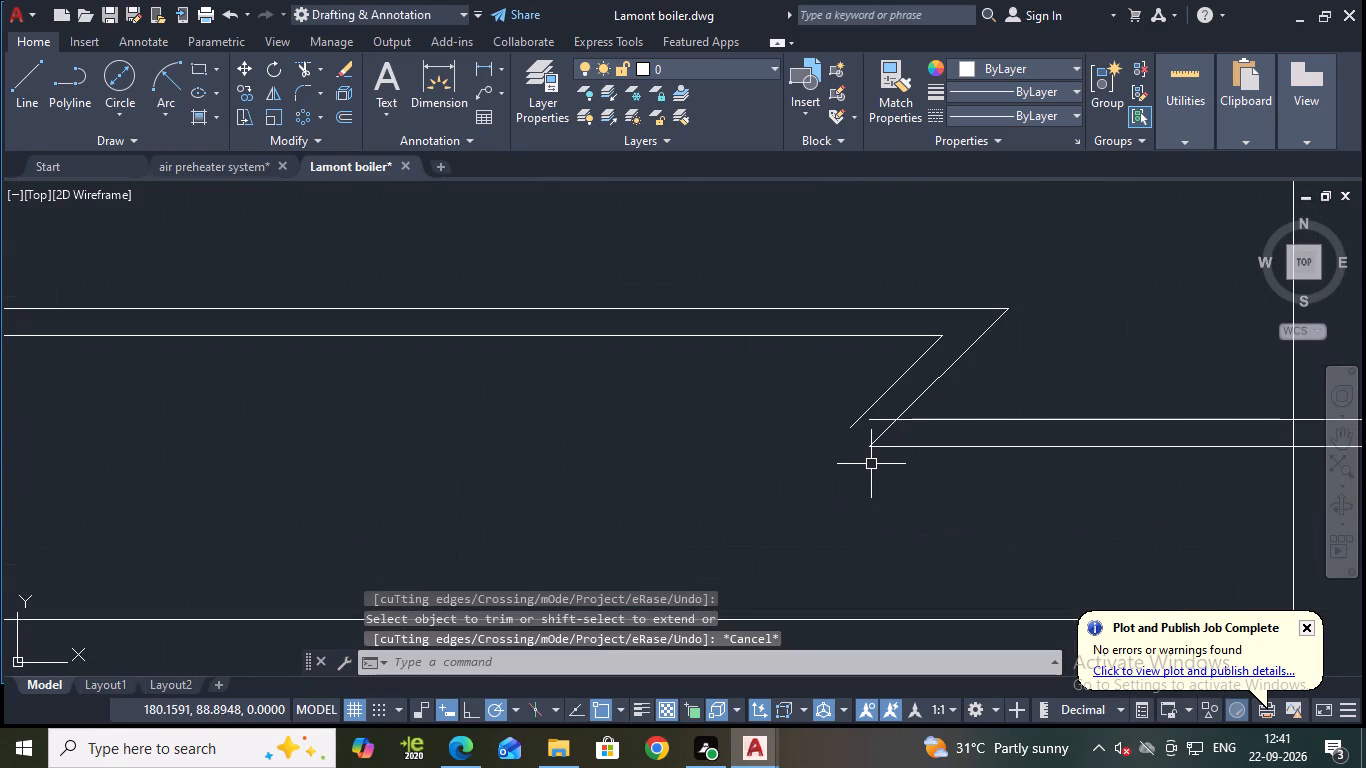
Stretch the inner diagonal line's lower end outward by about 1 and the valve pipe's lower line left by about 3.7 so they cross.
left_click(867, 409)
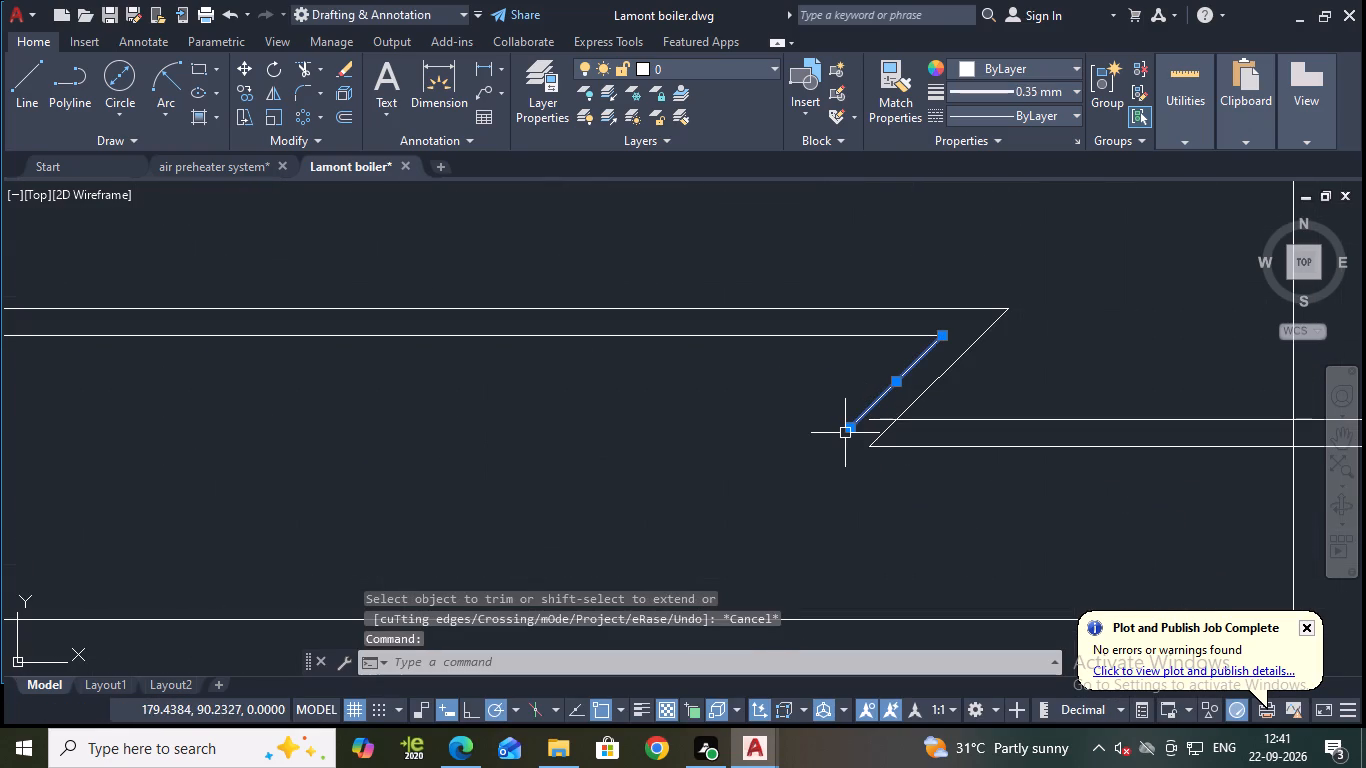
left_click(851, 430)
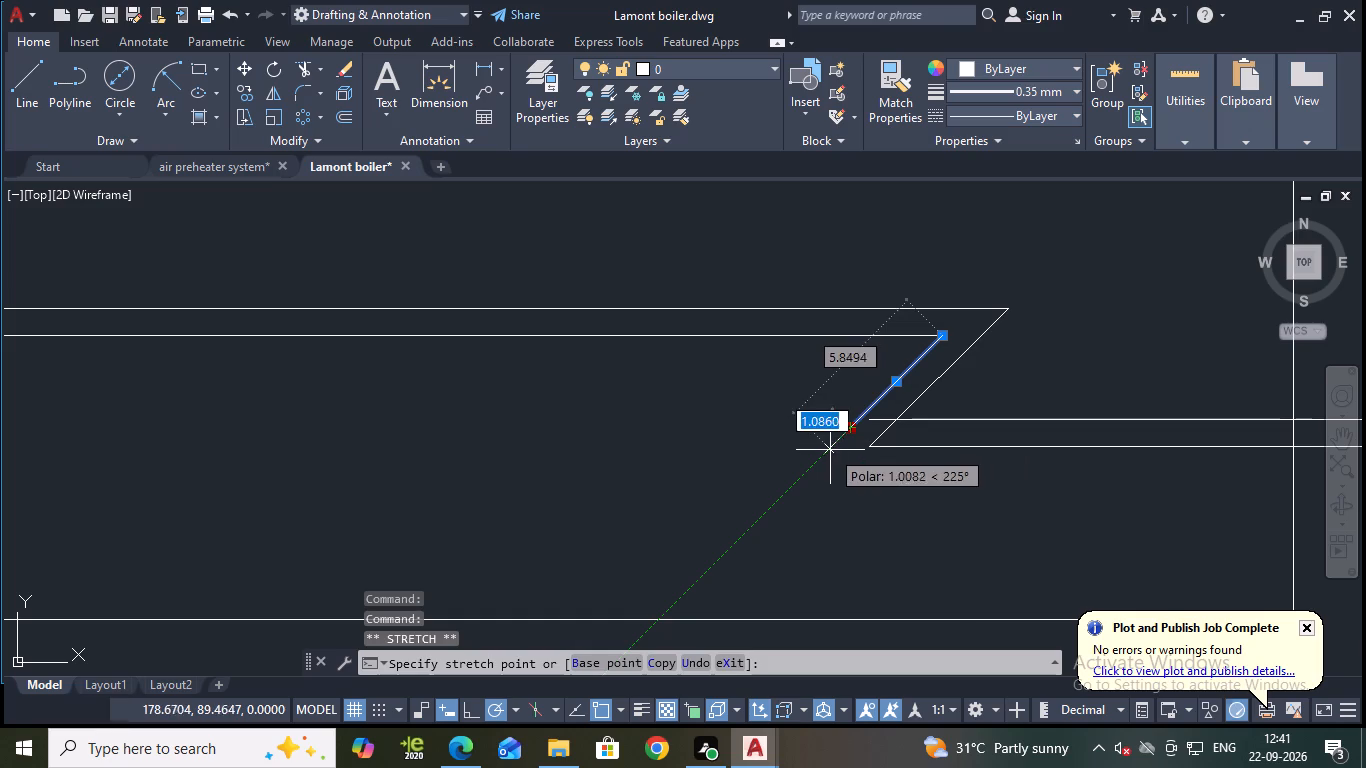
left_click(829, 450)
key("Escape")
left_click(927, 450)
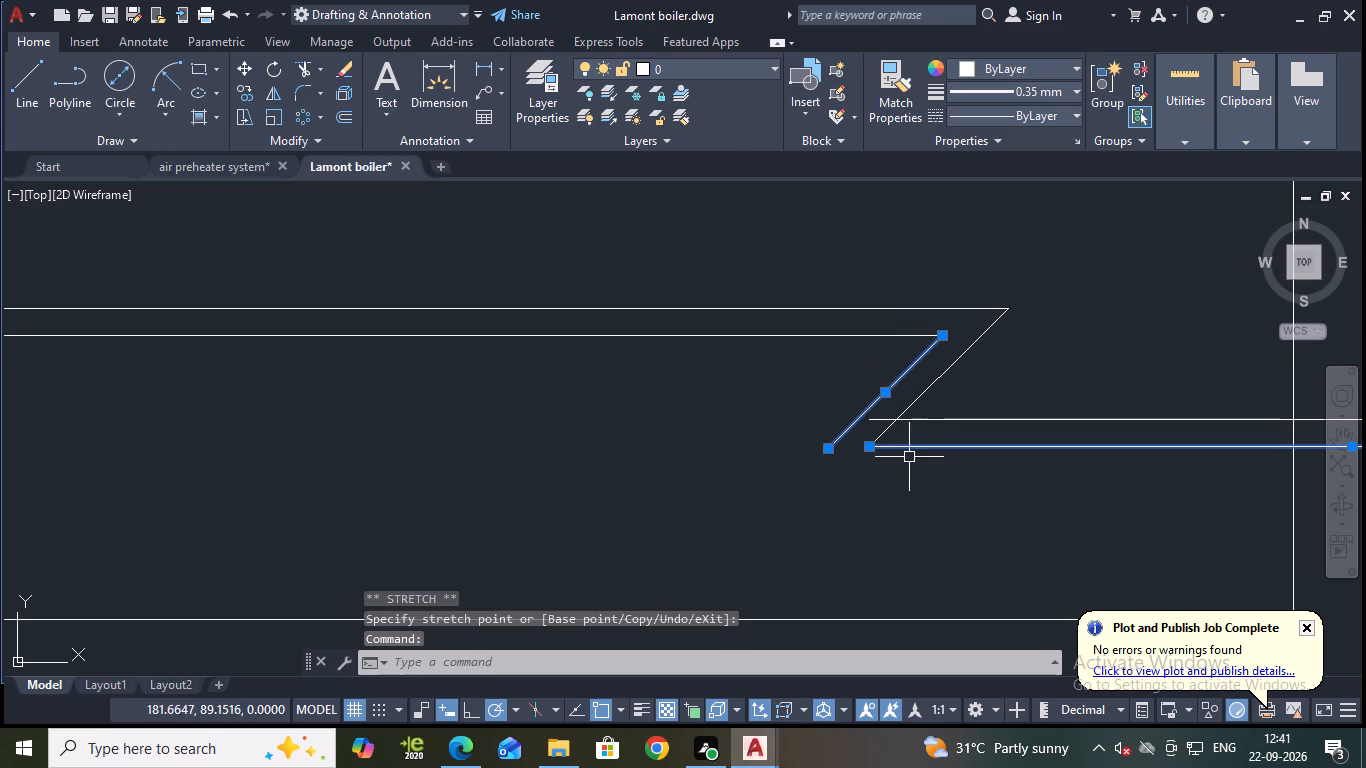
left_click(871, 446)
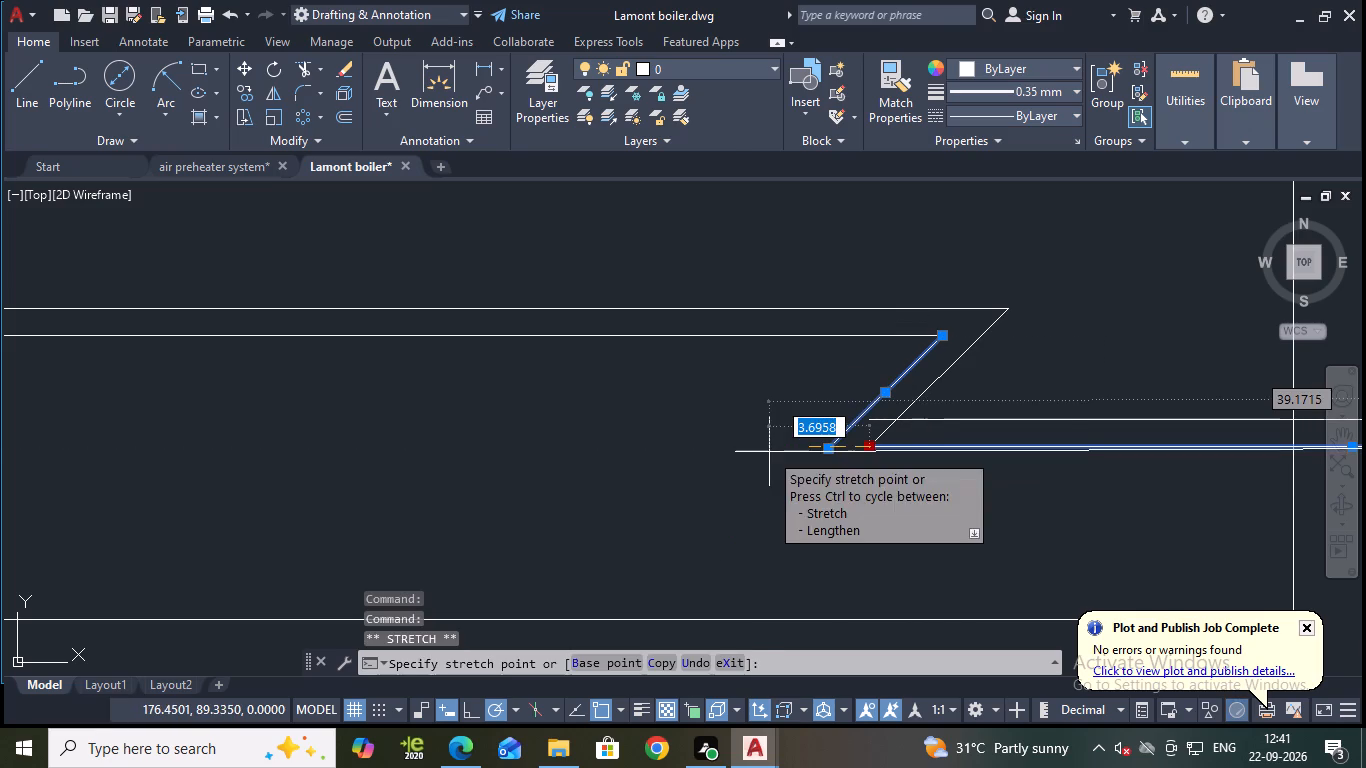
left_click(769, 445)
key("Escape")
Trim the surplus line ends where the diagonal section's lower end meets the valve pipe.
type("TR")
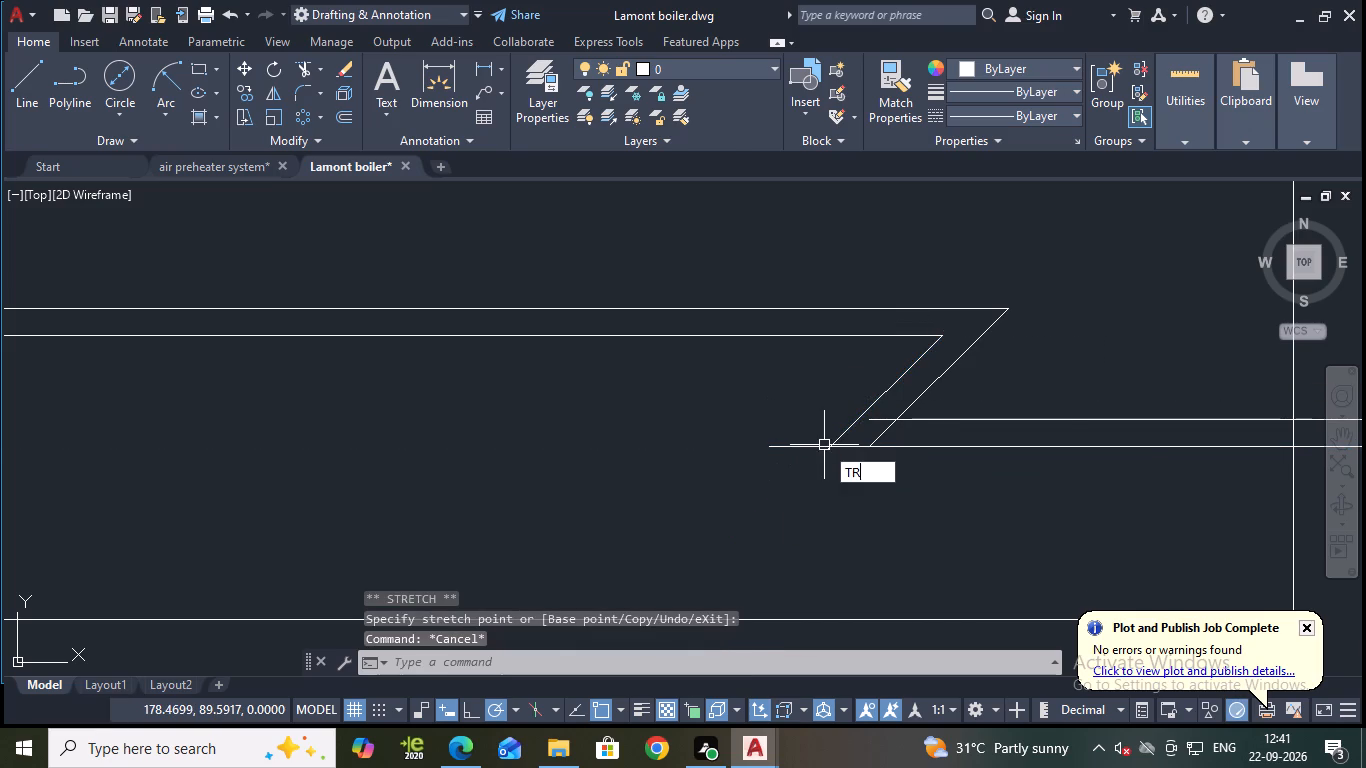
key("Return")
left_click(818, 448)
scroll(820, 448, "up", 2)
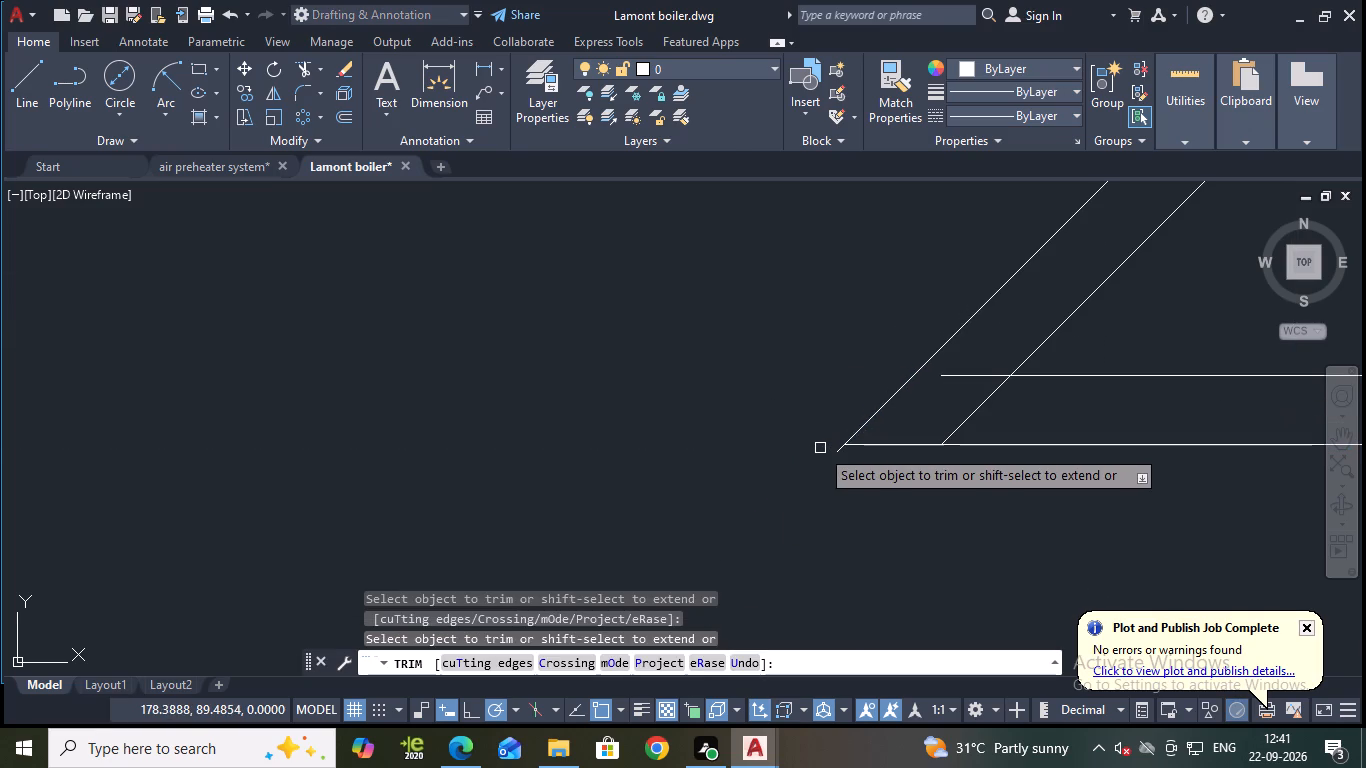
left_click(840, 456)
left_click(973, 377)
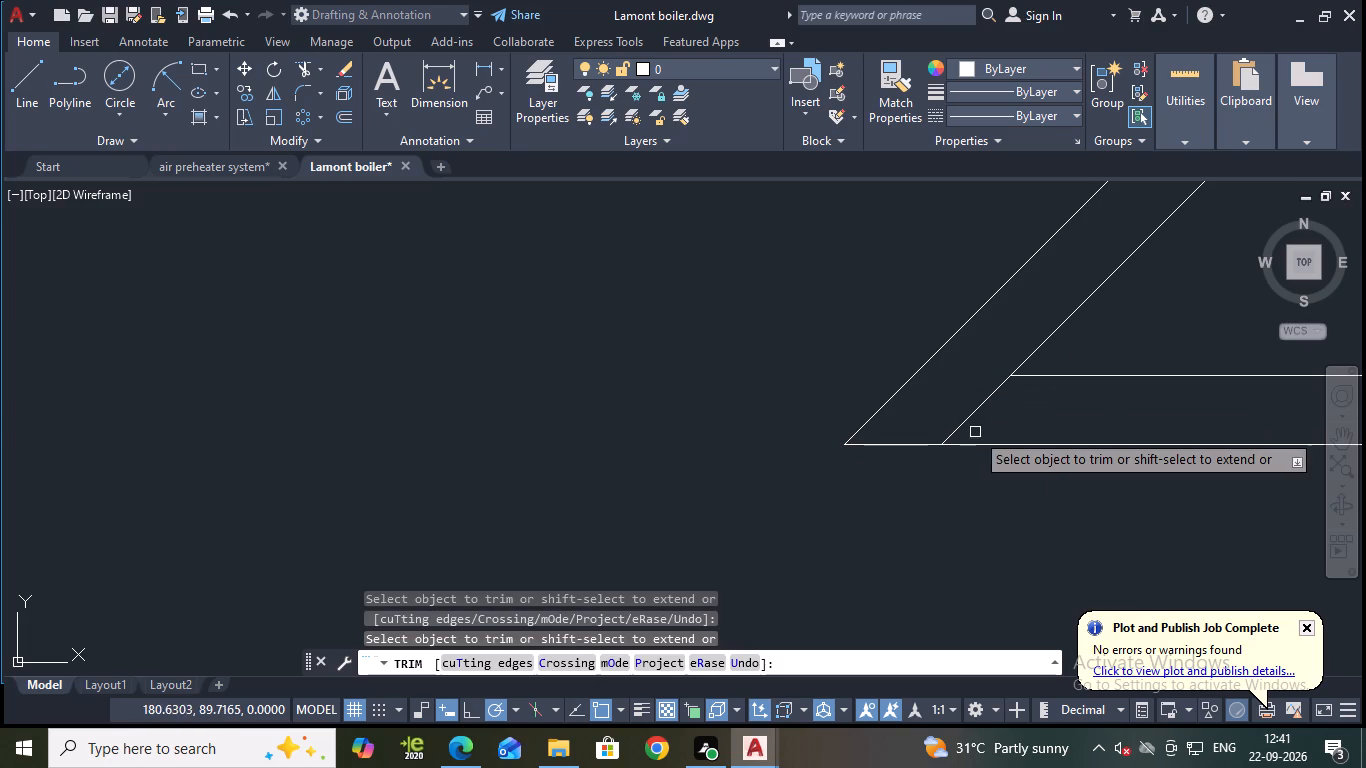
left_click(969, 411)
scroll(969, 411, "down", 3)
key("Escape")
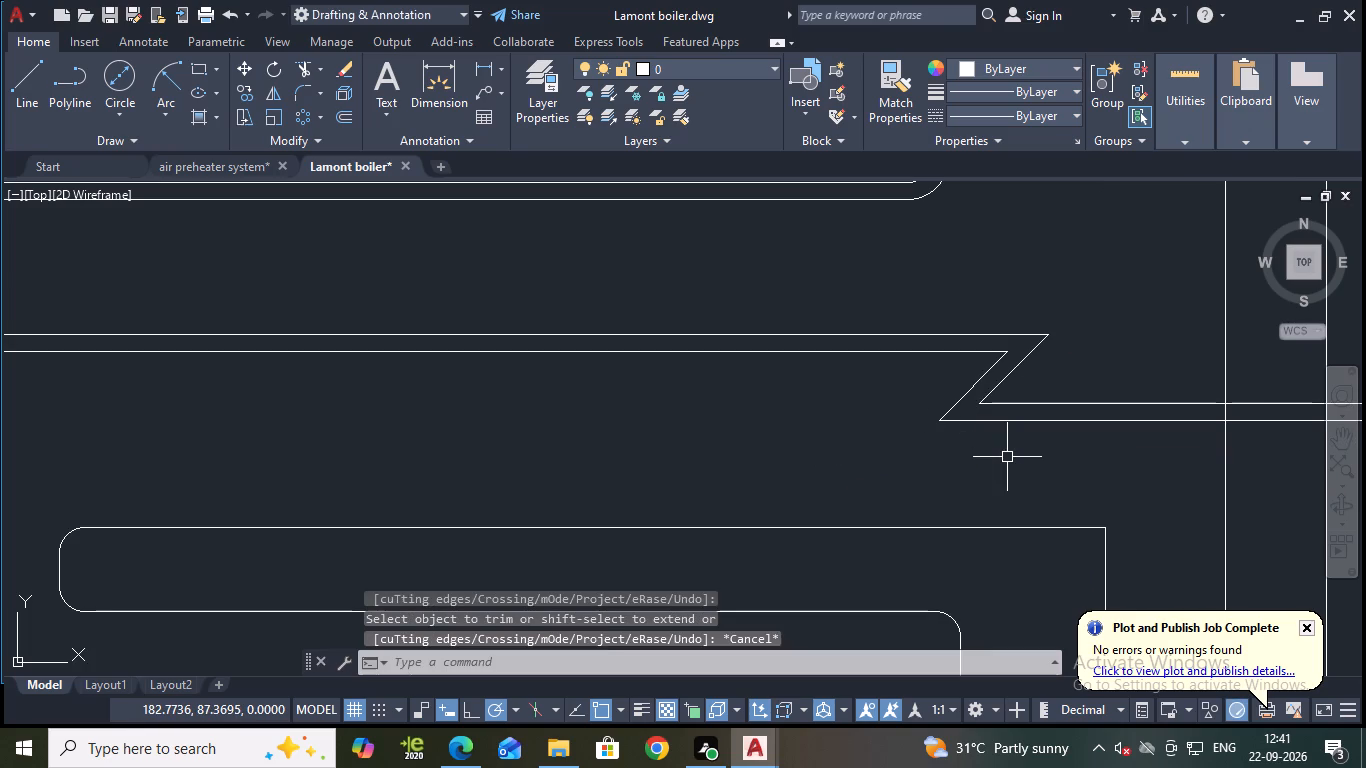
Save the drawing.
key("ctrl+s")
Trim the valve pipe's two lines where they cross the boiler's right double wall.
scroll(1007, 457, "down", 2)
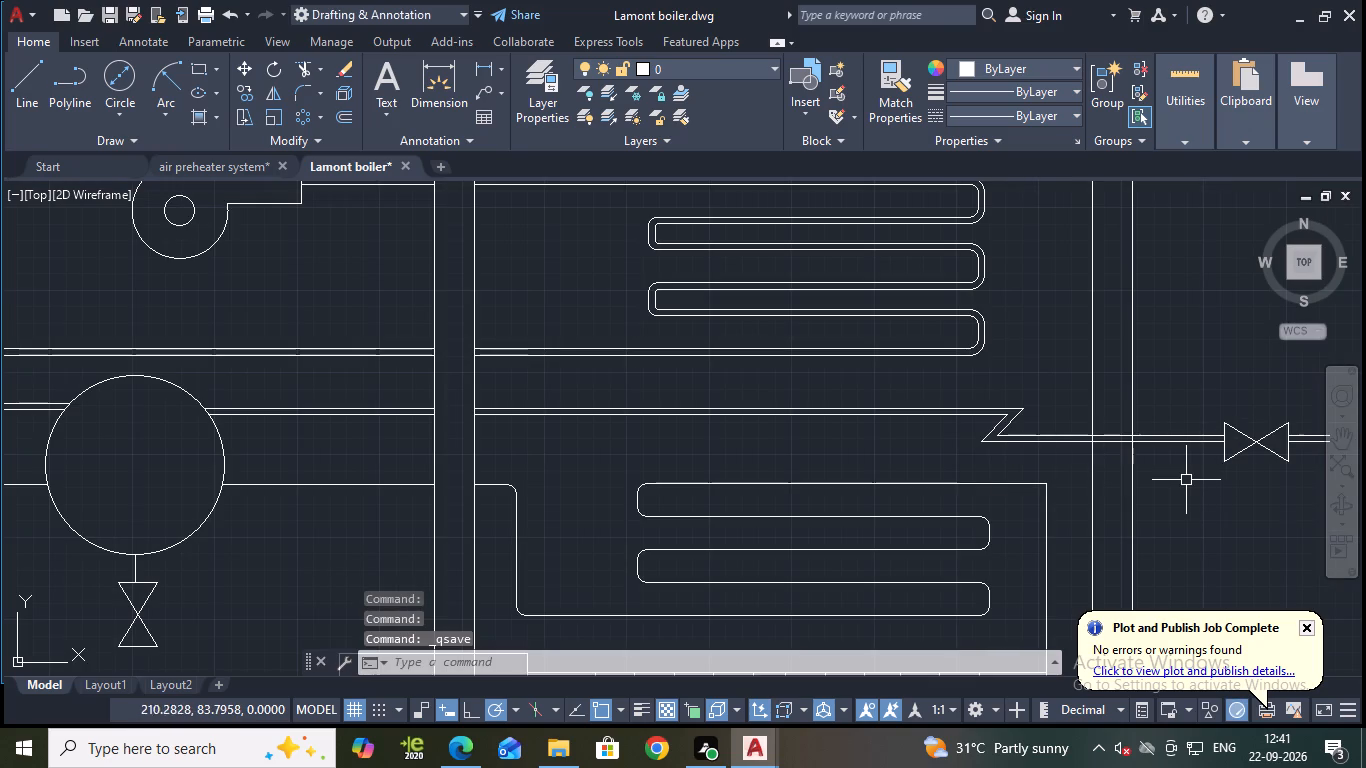
type("TR")
key("Return")
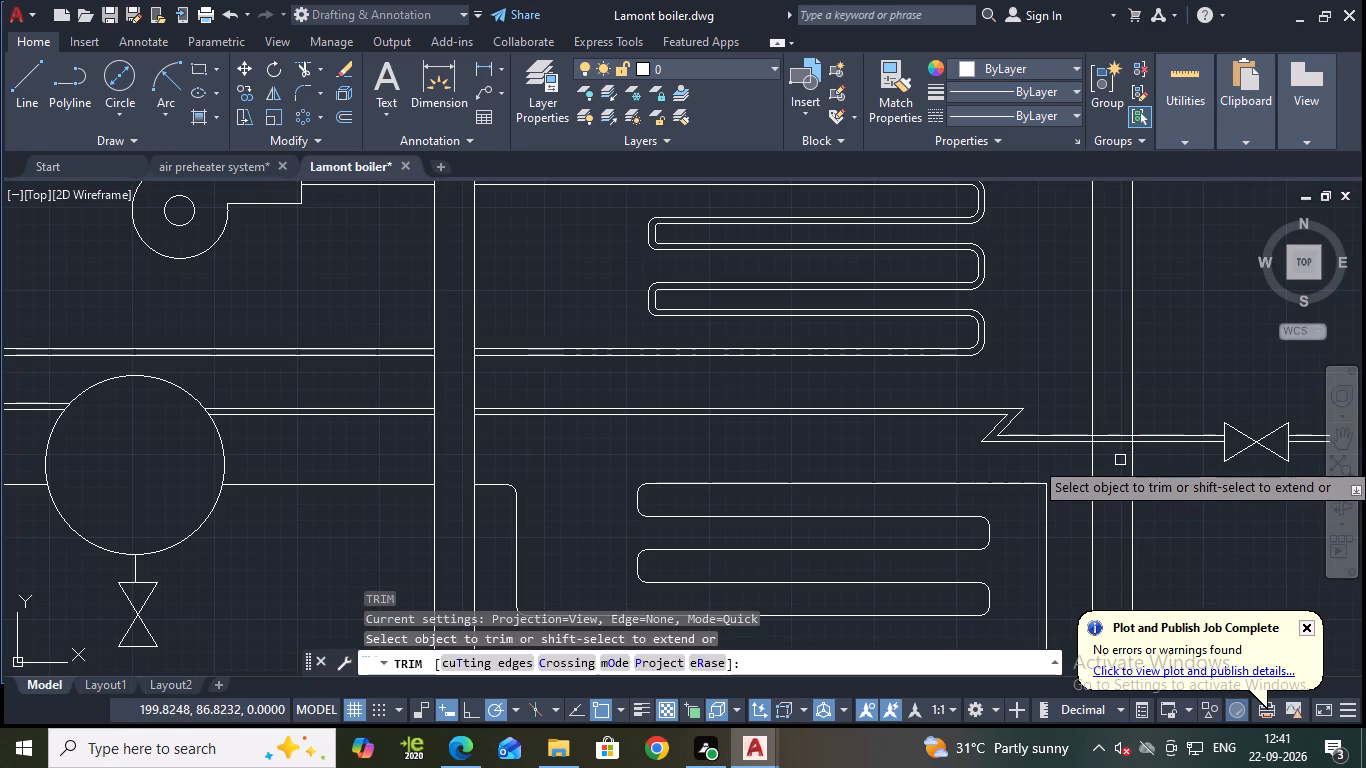
left_click_drag(1118, 460, 1109, 420)
middle_click_drag(1201, 483, 1006, 488)
scroll(1175, 412, "up", 2)
scroll(1015, 499, "down", 2)
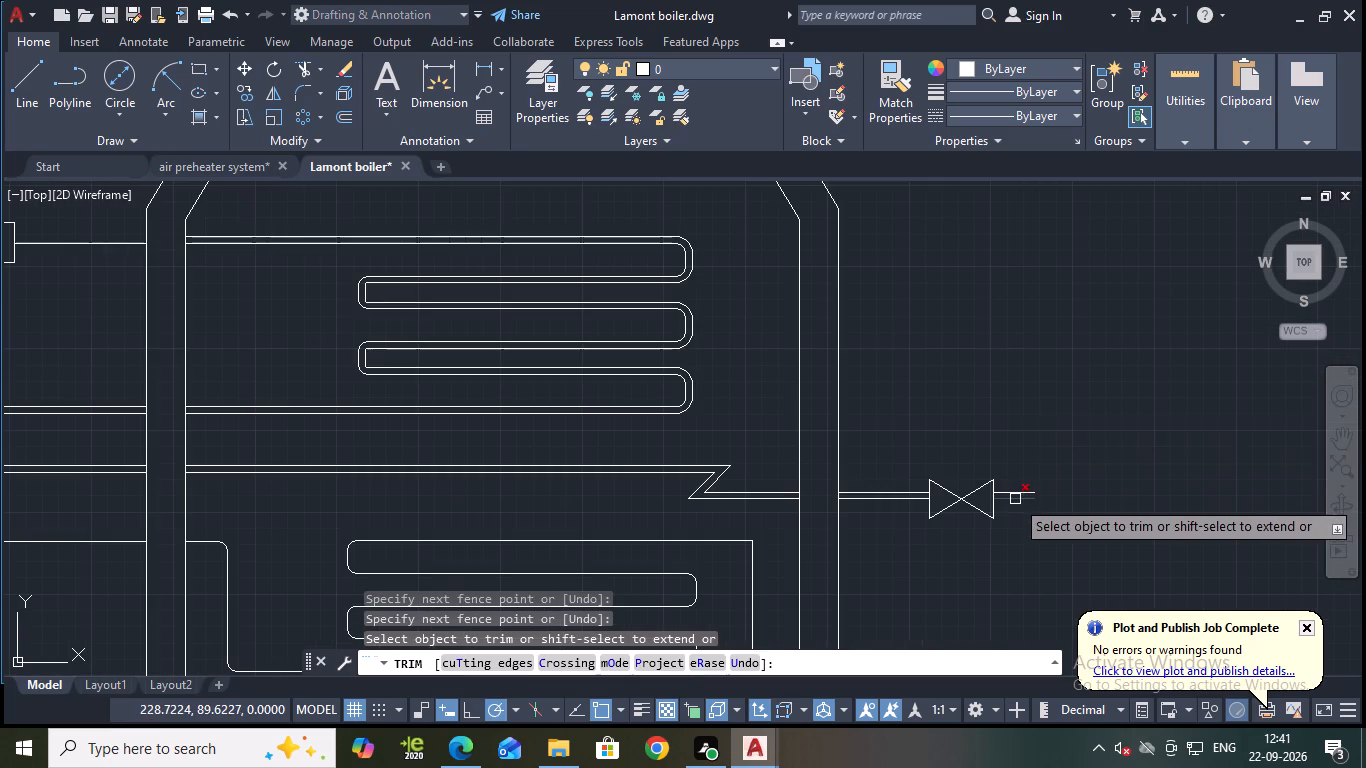
key("Escape")
Save the drawing.
key("ctrl+s")
Stretch the upper line of the top coil's inlet pipe from the boiler's left wall to the upper pump's outlet.
scroll(1004, 398, "down", 3)
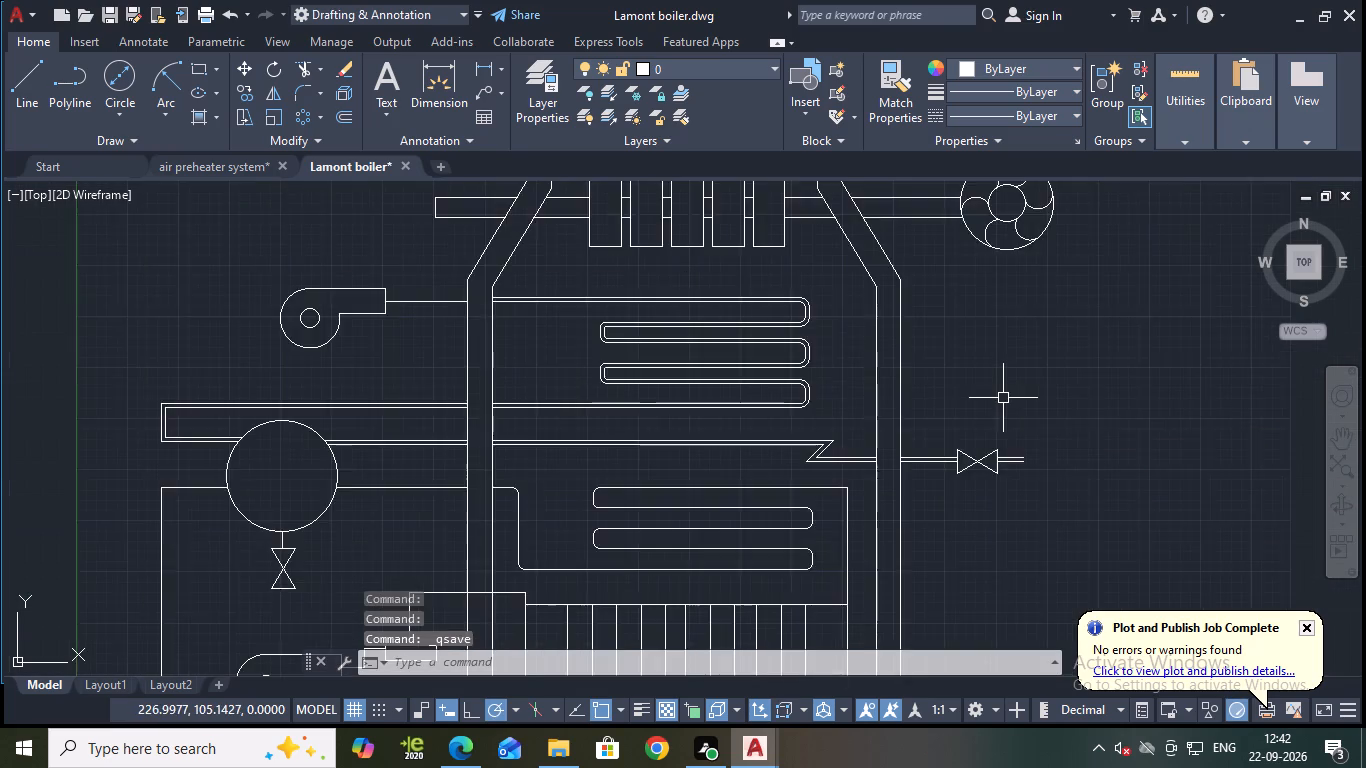
scroll(757, 417, "up", 2)
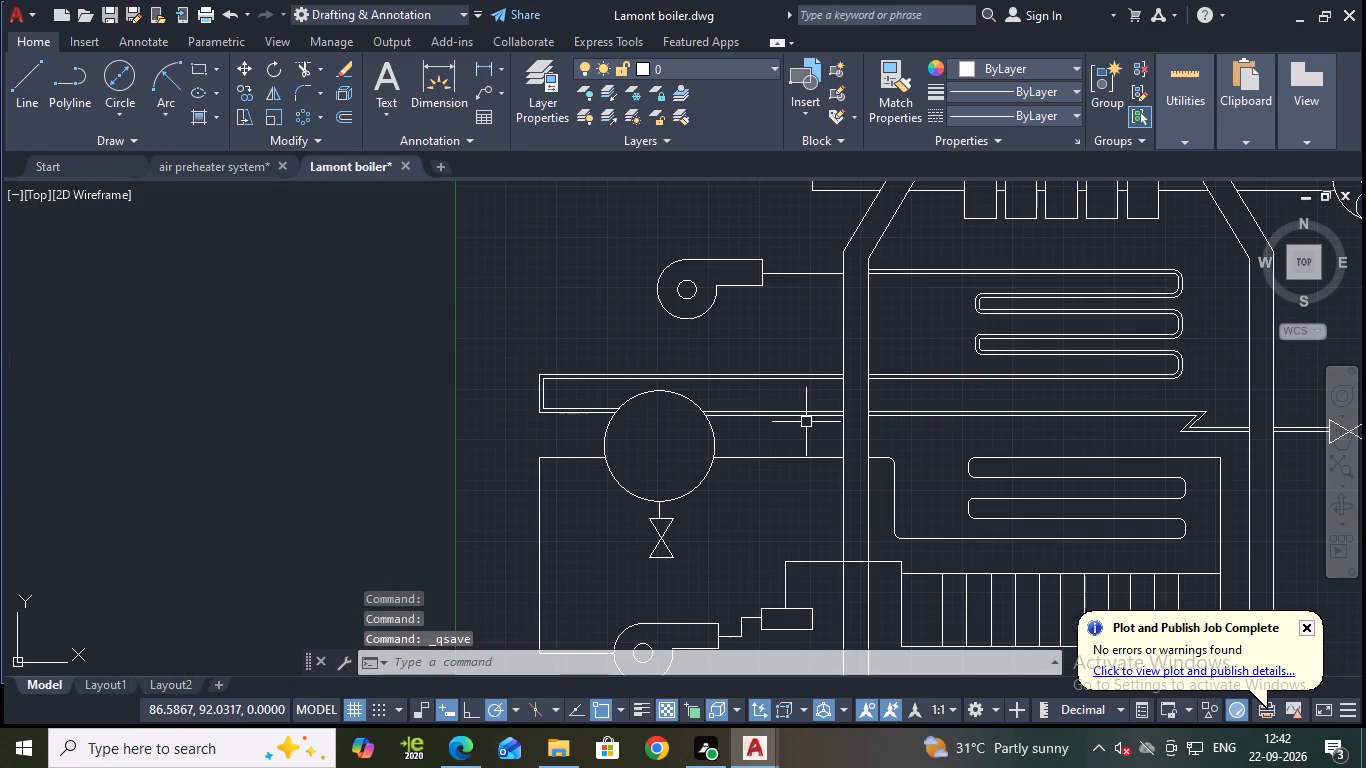
scroll(925, 415, "up", 3)
scroll(871, 424, "down", 3)
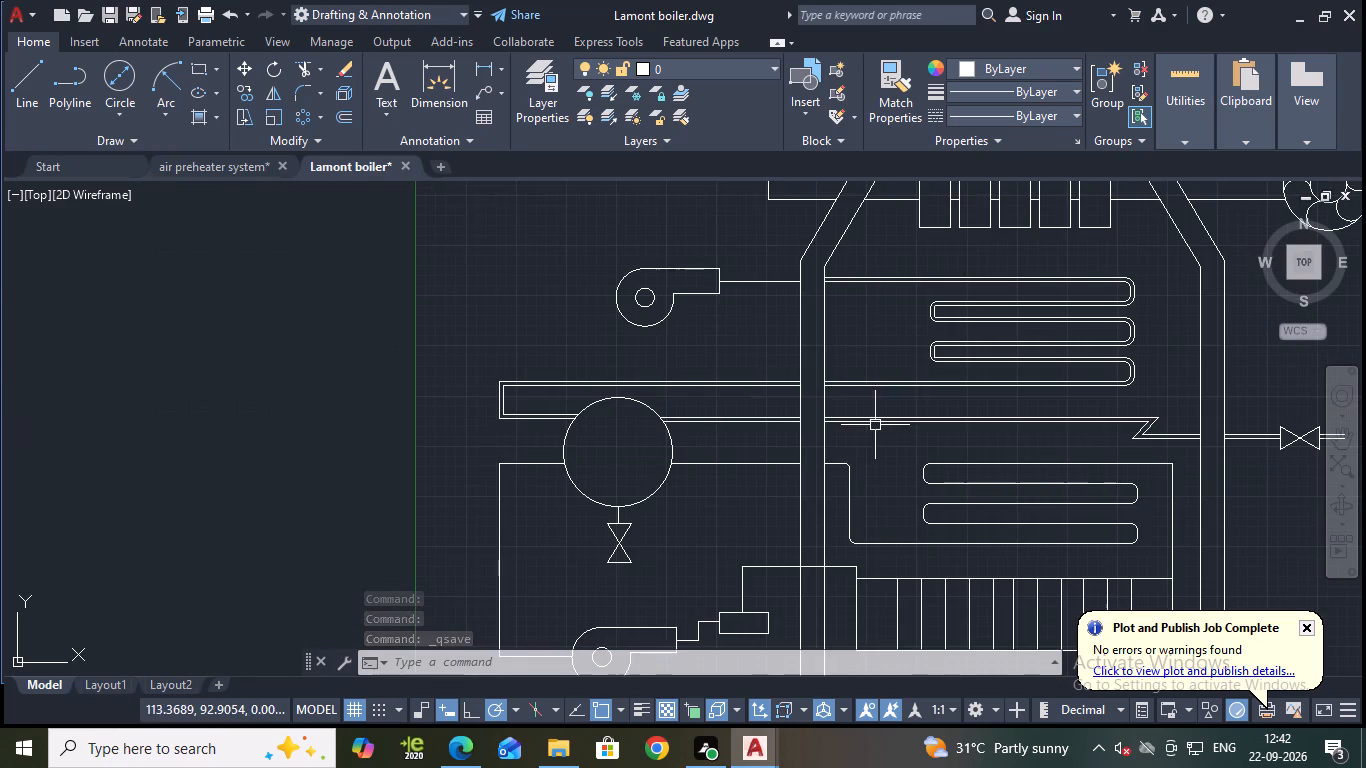
key("Escape")
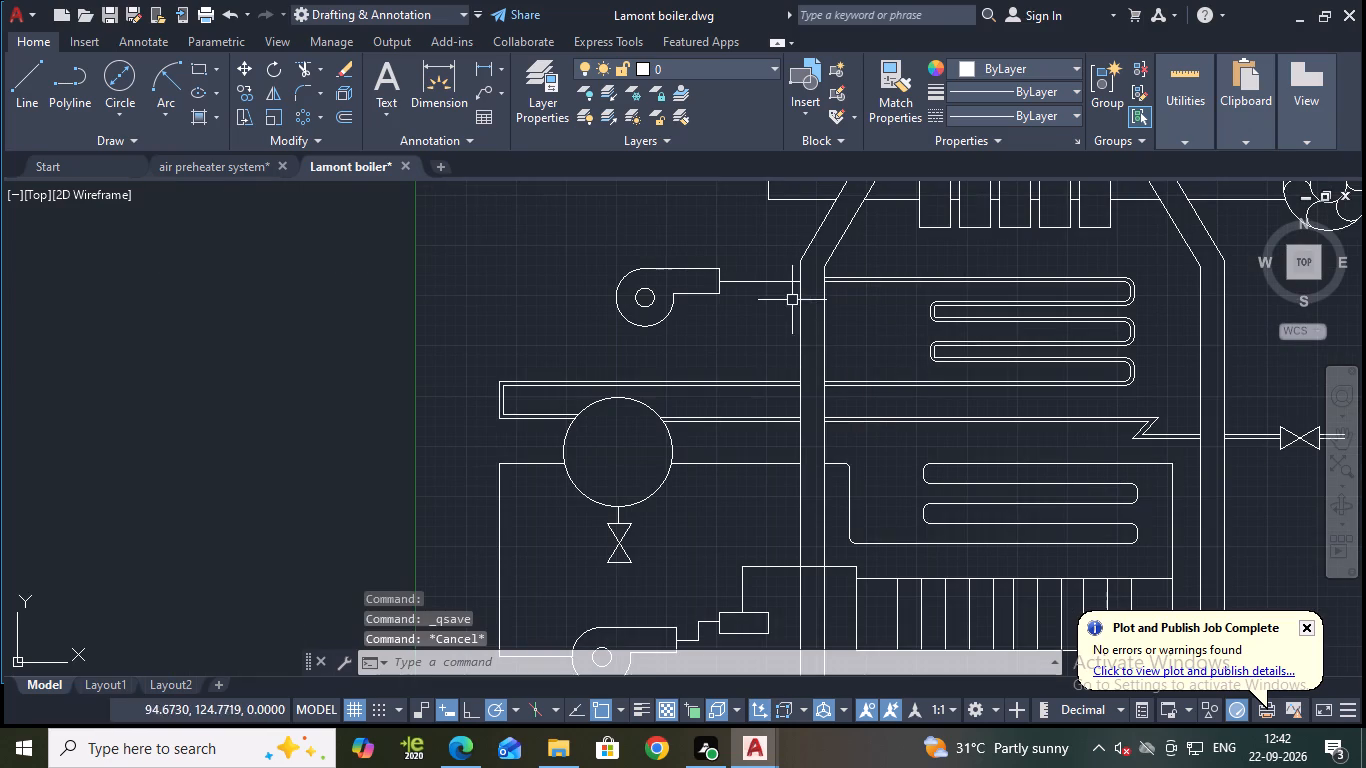
middle_click_drag(789, 300, 790, 384)
scroll(778, 352, "up", 3)
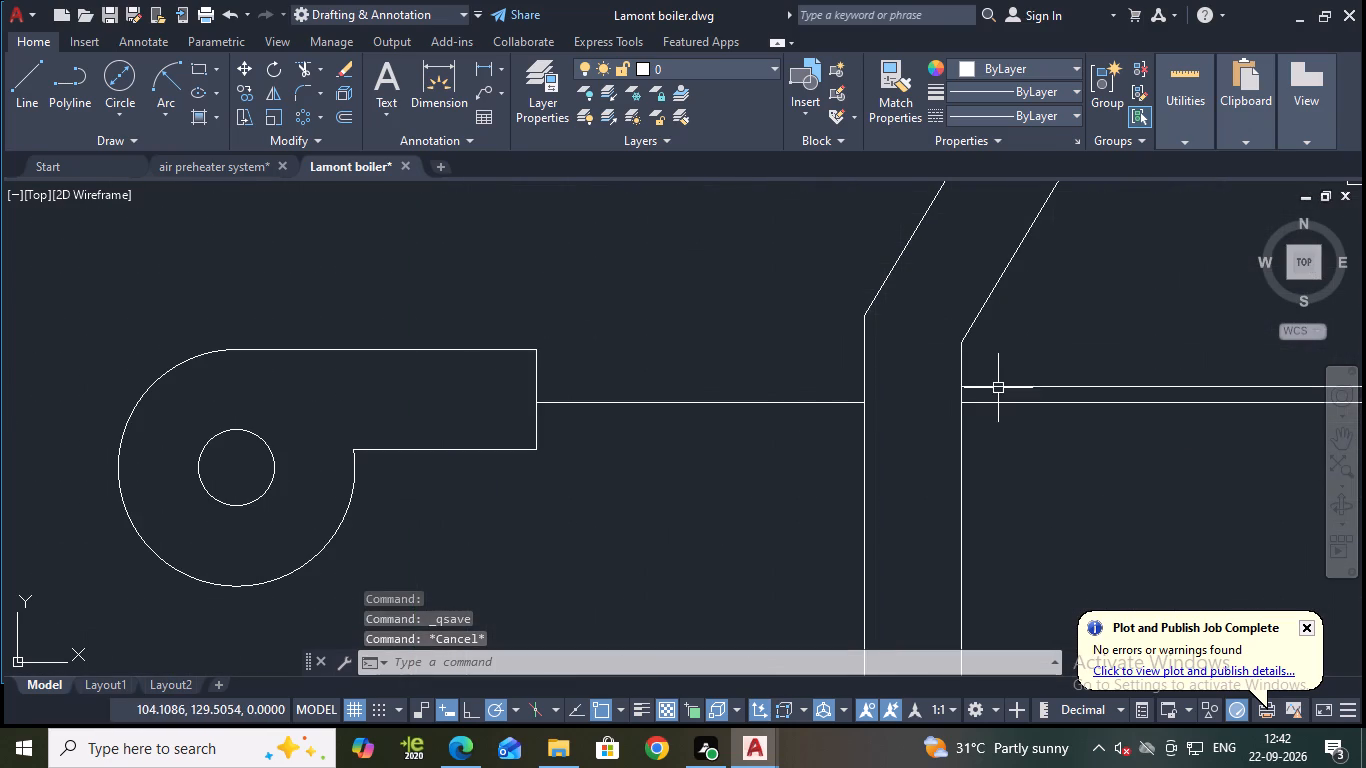
left_click(998, 388)
left_click(959, 388)
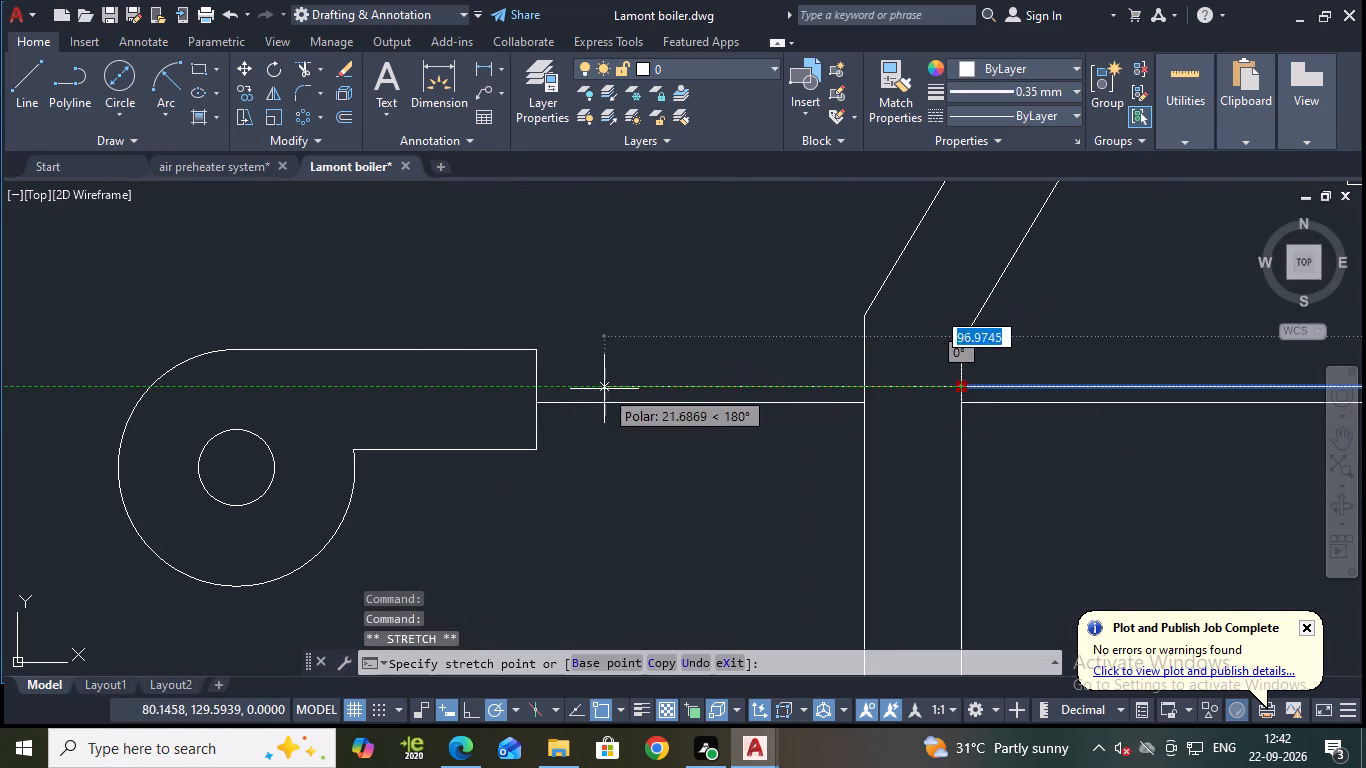
left_click(534, 387)
key("Escape")
Trim the stretched inlet line where it crosses the gap of the boiler's left double wall.
type("TR")
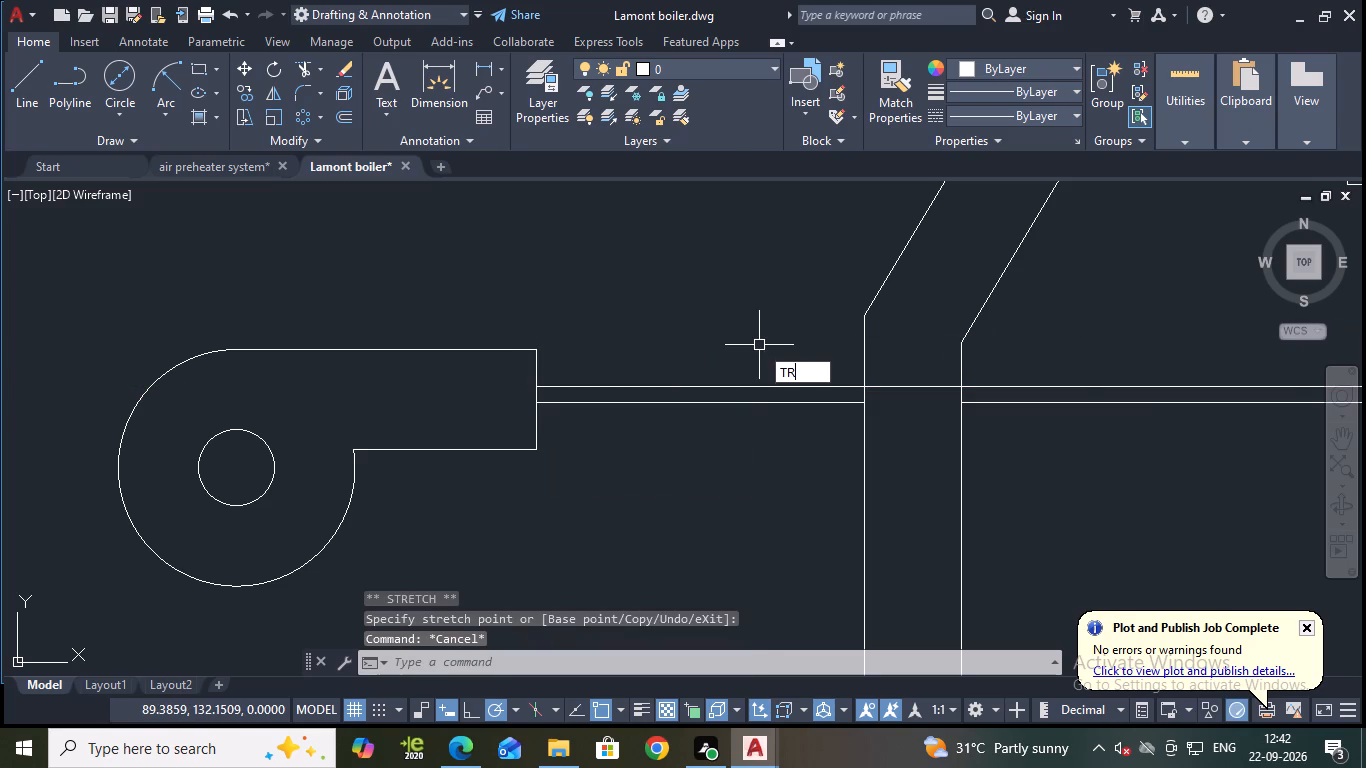
key("Return")
left_click(926, 382)
key("Escape")
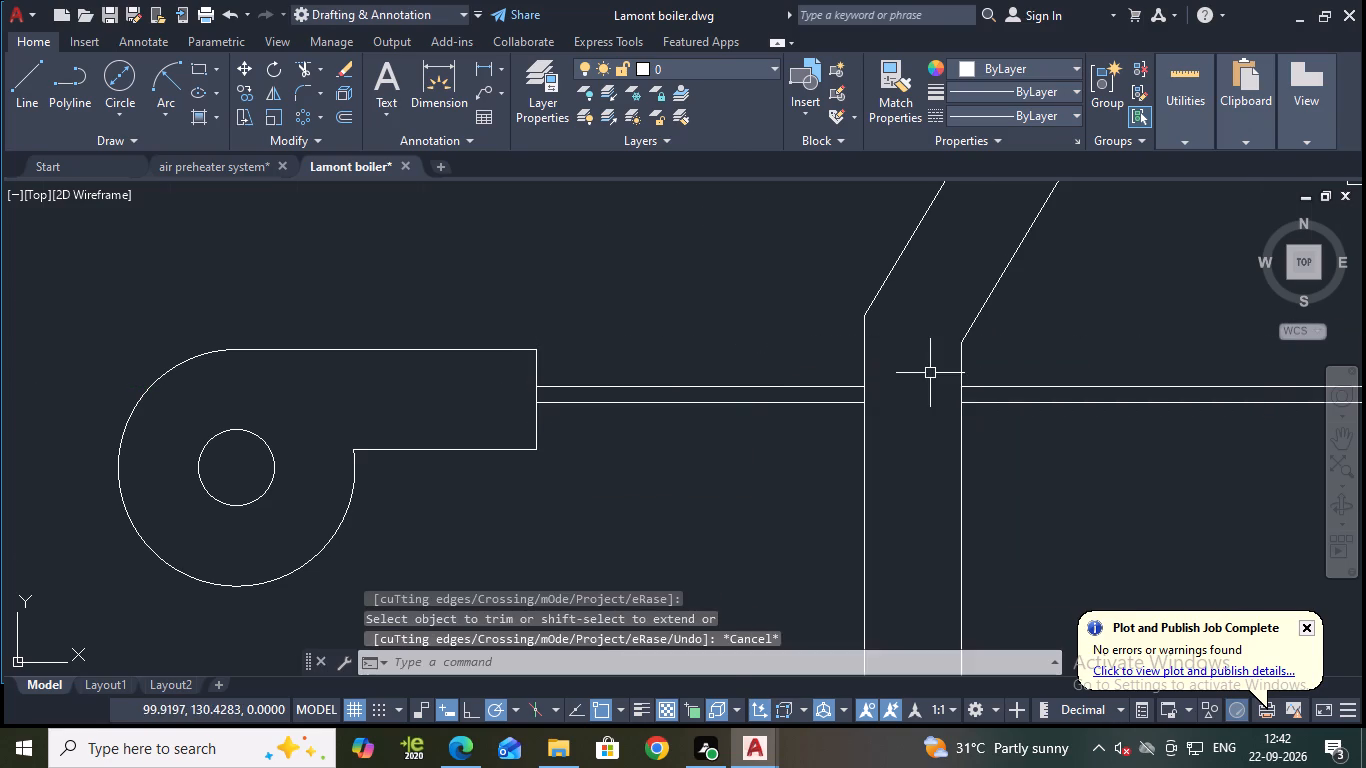
Save the drawing.
scroll(930, 373, "down", 3)
key("ctrl+s")
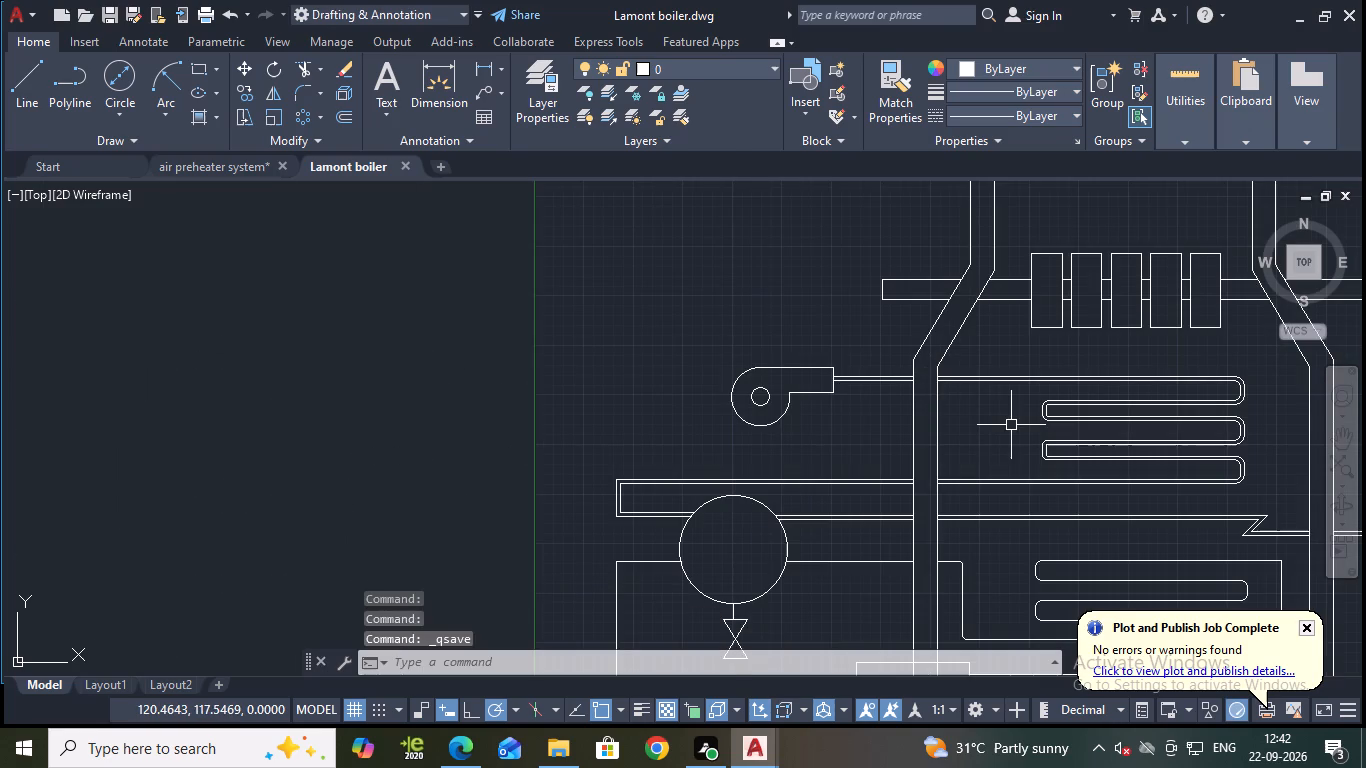
Look over the boiler diagram, from the fan and coils down to the lower pump and base.
middle_click_drag(1011, 425, 757, 287)
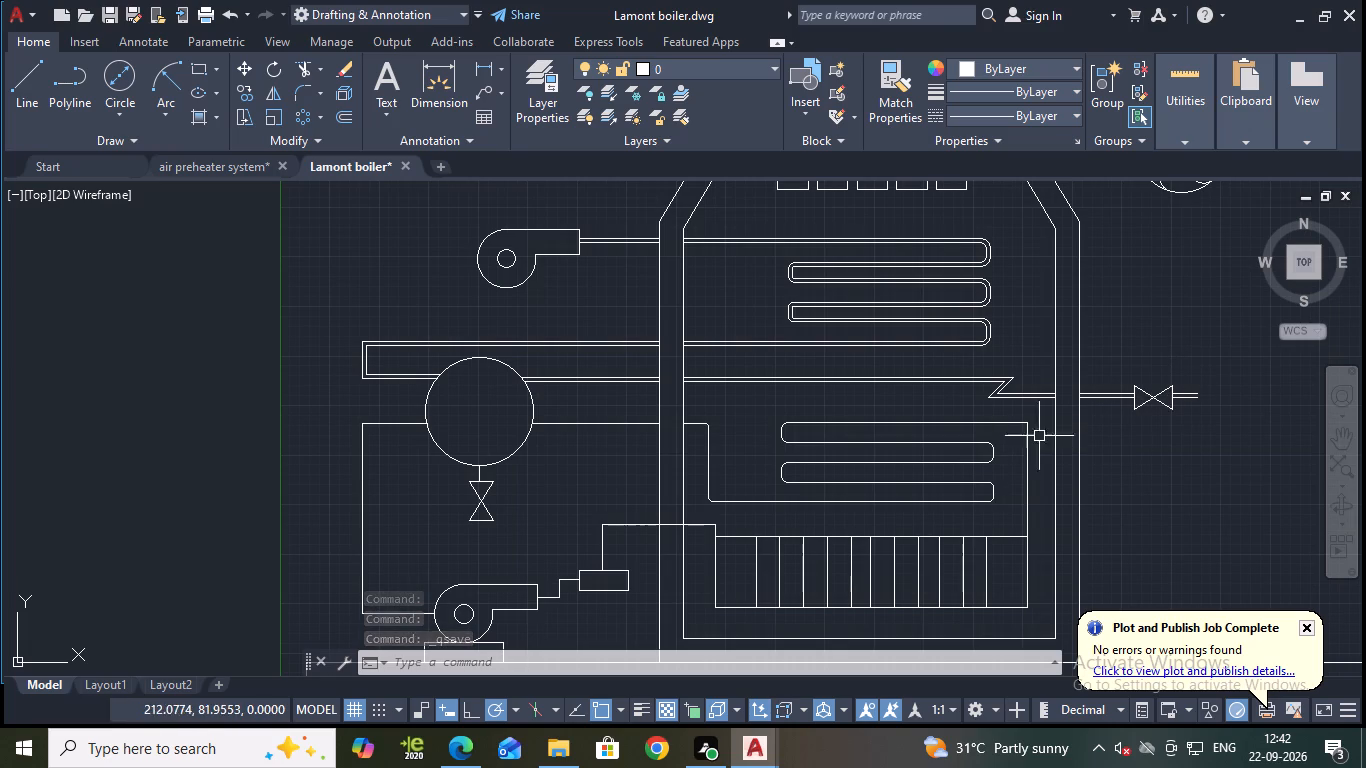
key("s")
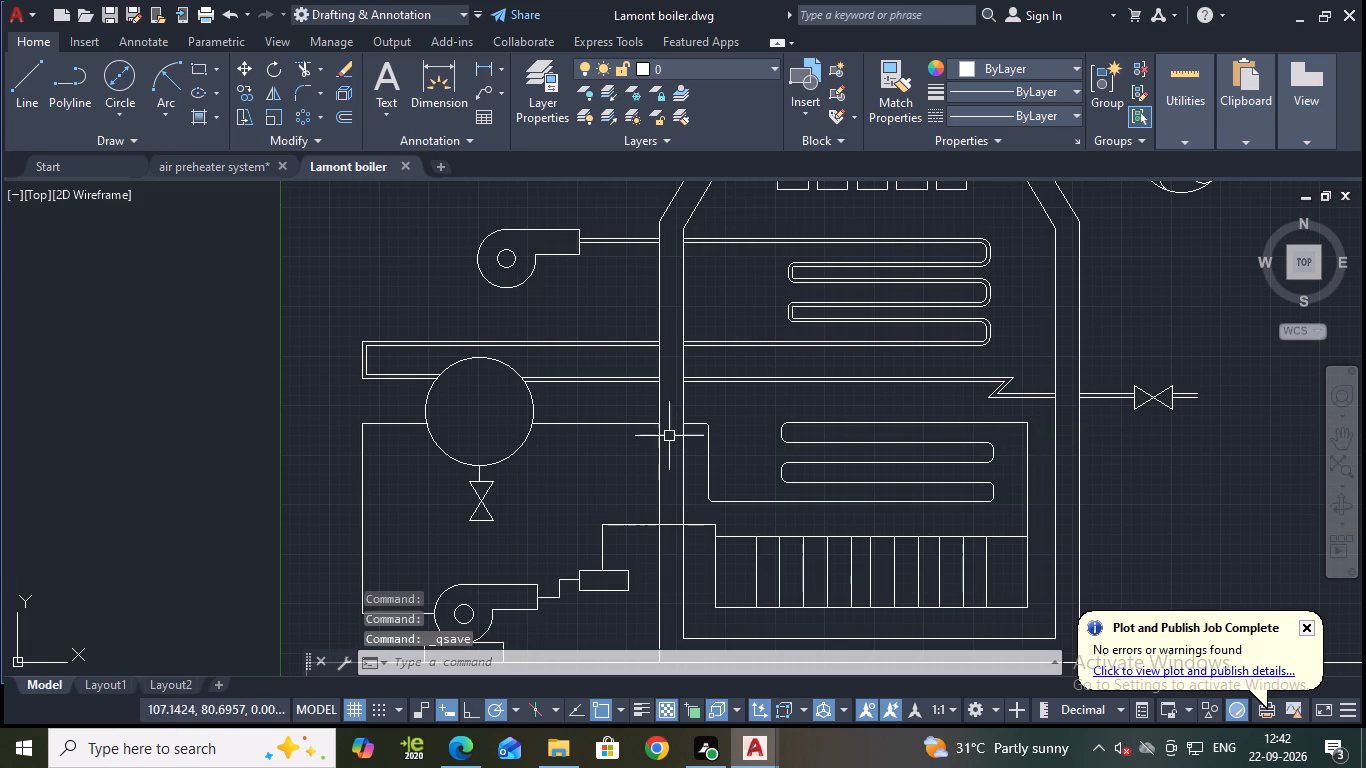
scroll(662, 438, "down", 1)
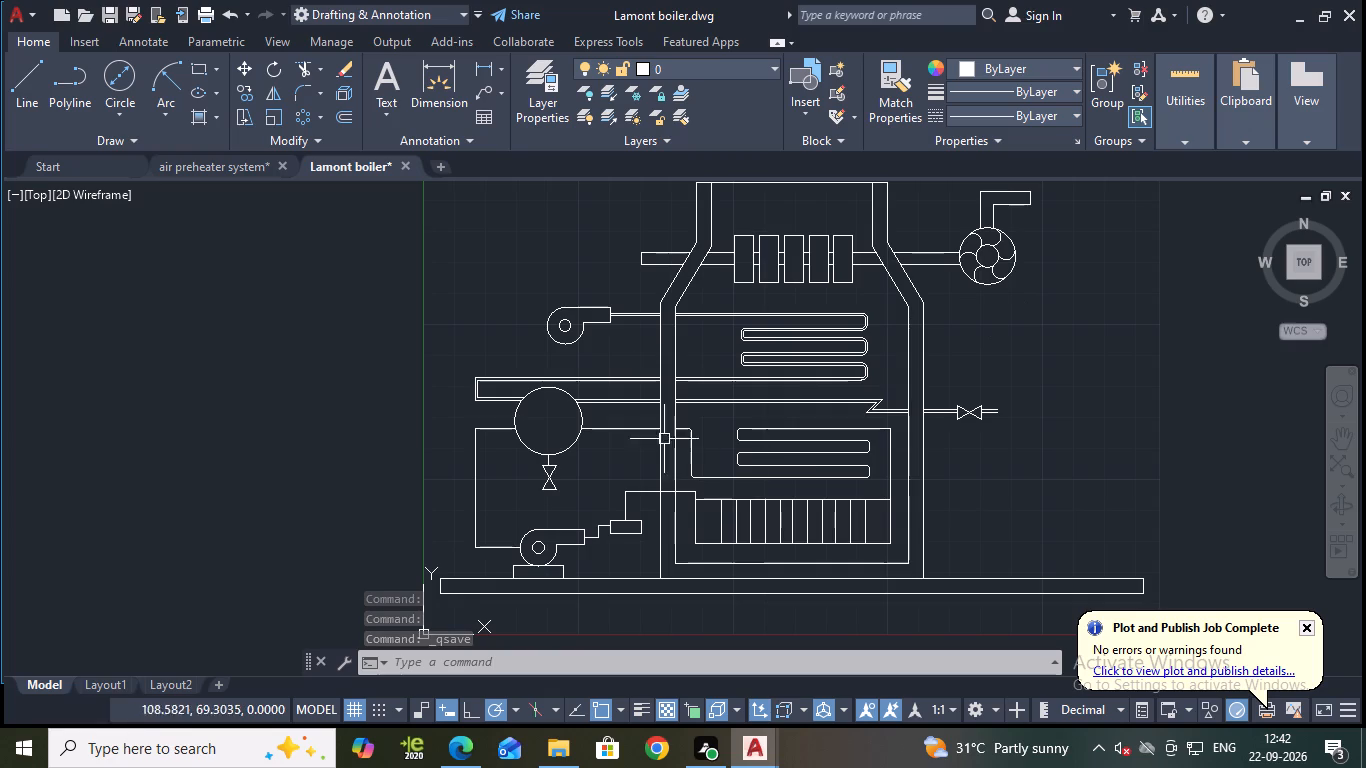
scroll(673, 374, "up", 1)
key("Escape")
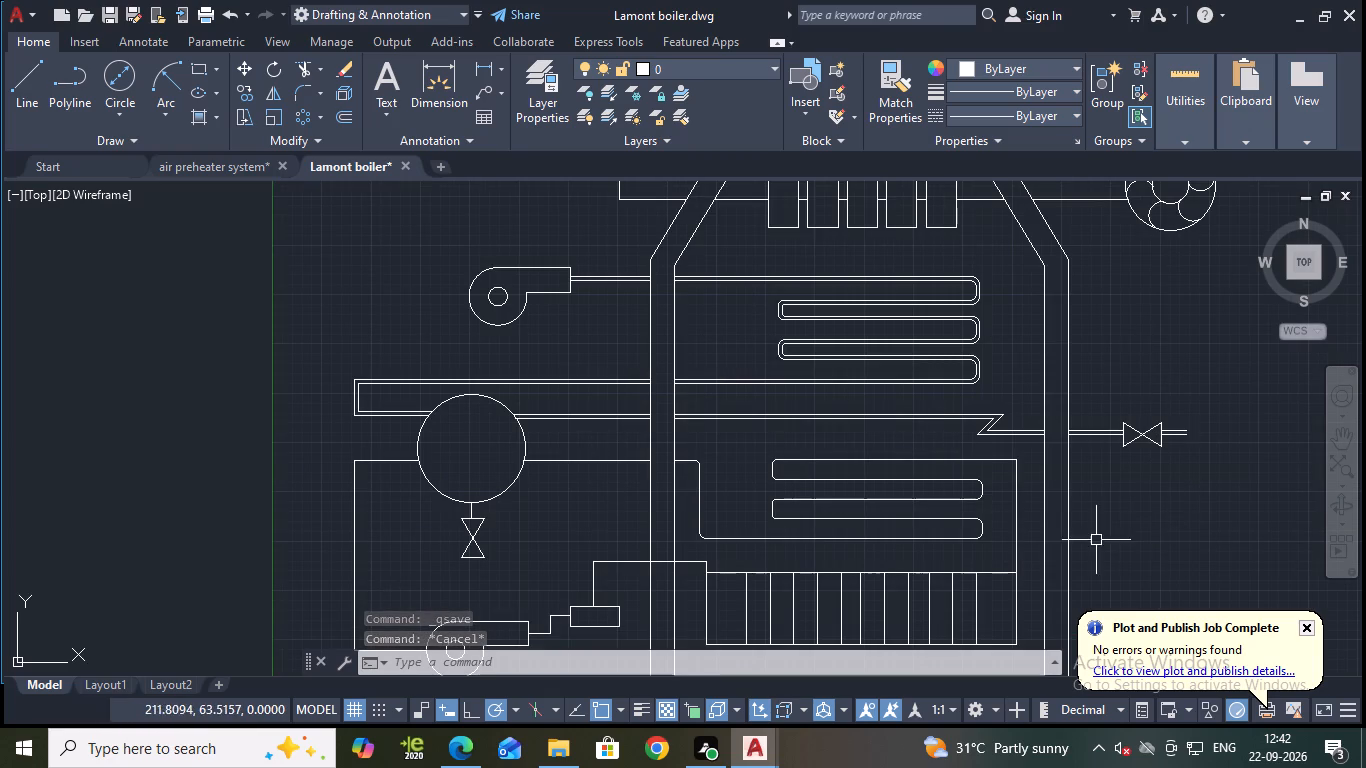
middle_click_drag(988, 555, 1013, 499)
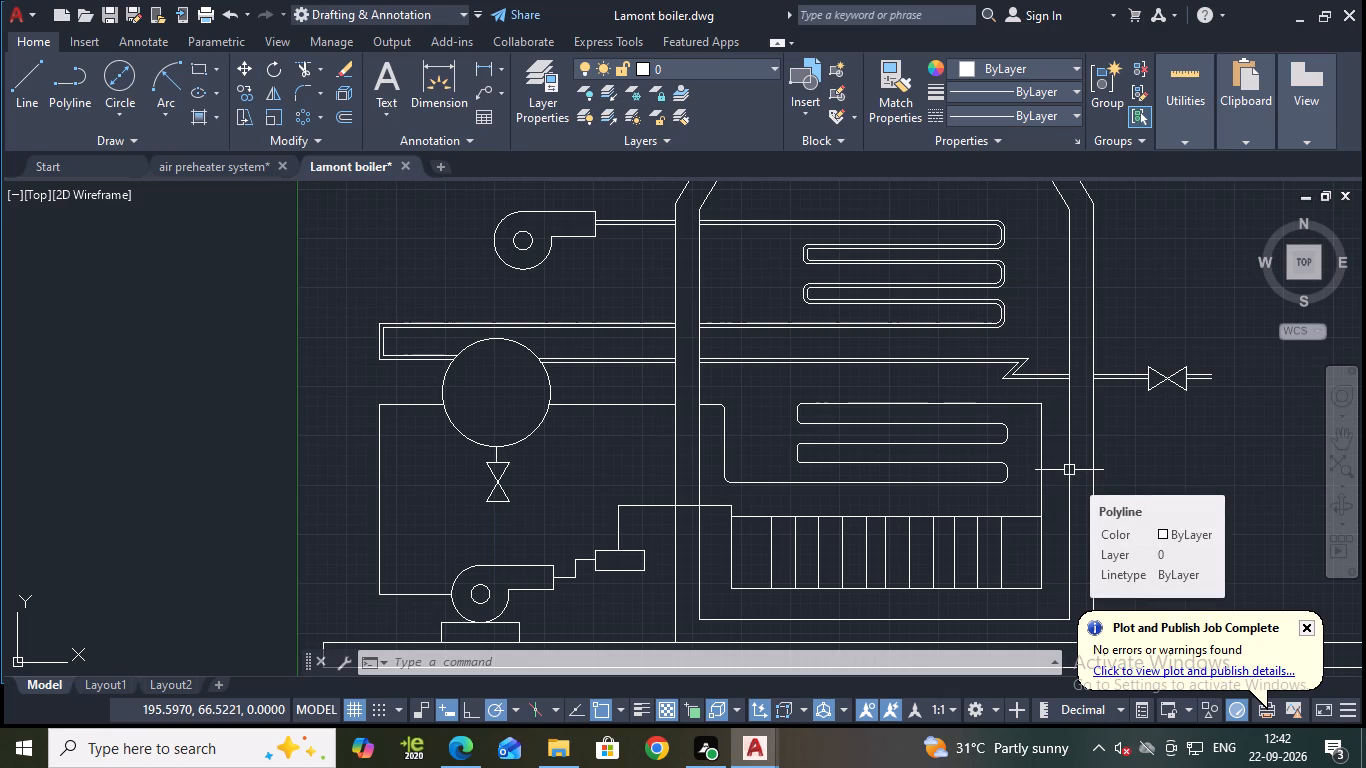
scroll(1137, 276, "down", 1)
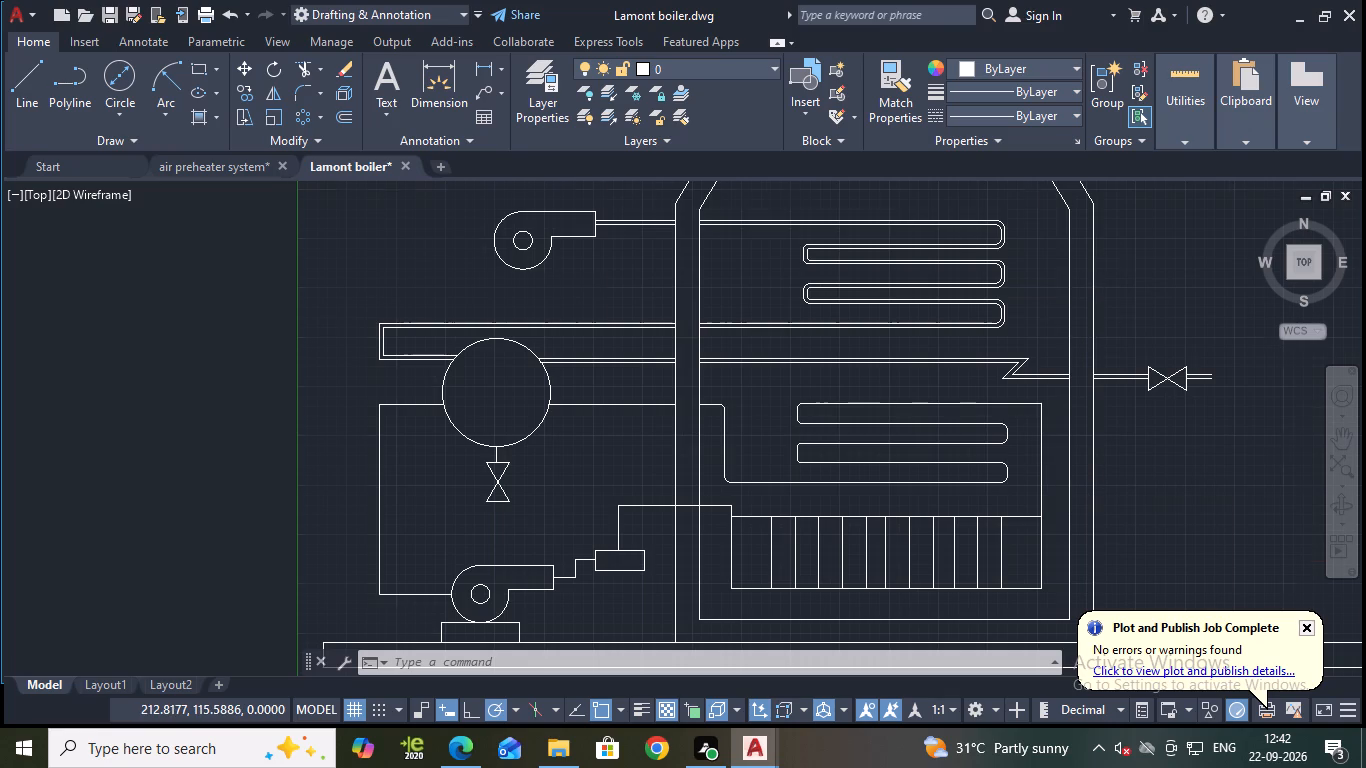
middle_click_drag(1138, 276, 1081, 453)
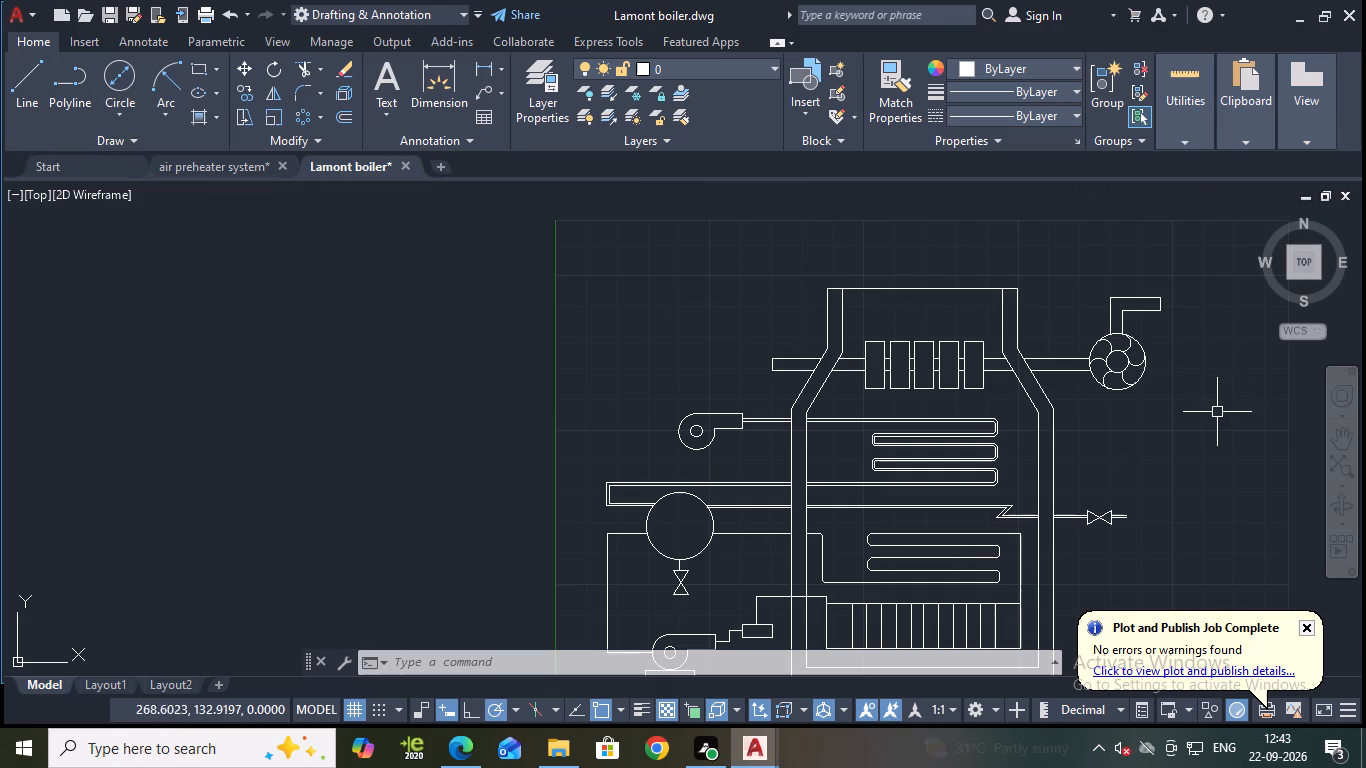
middle_click_drag(1178, 441, 1165, 316)
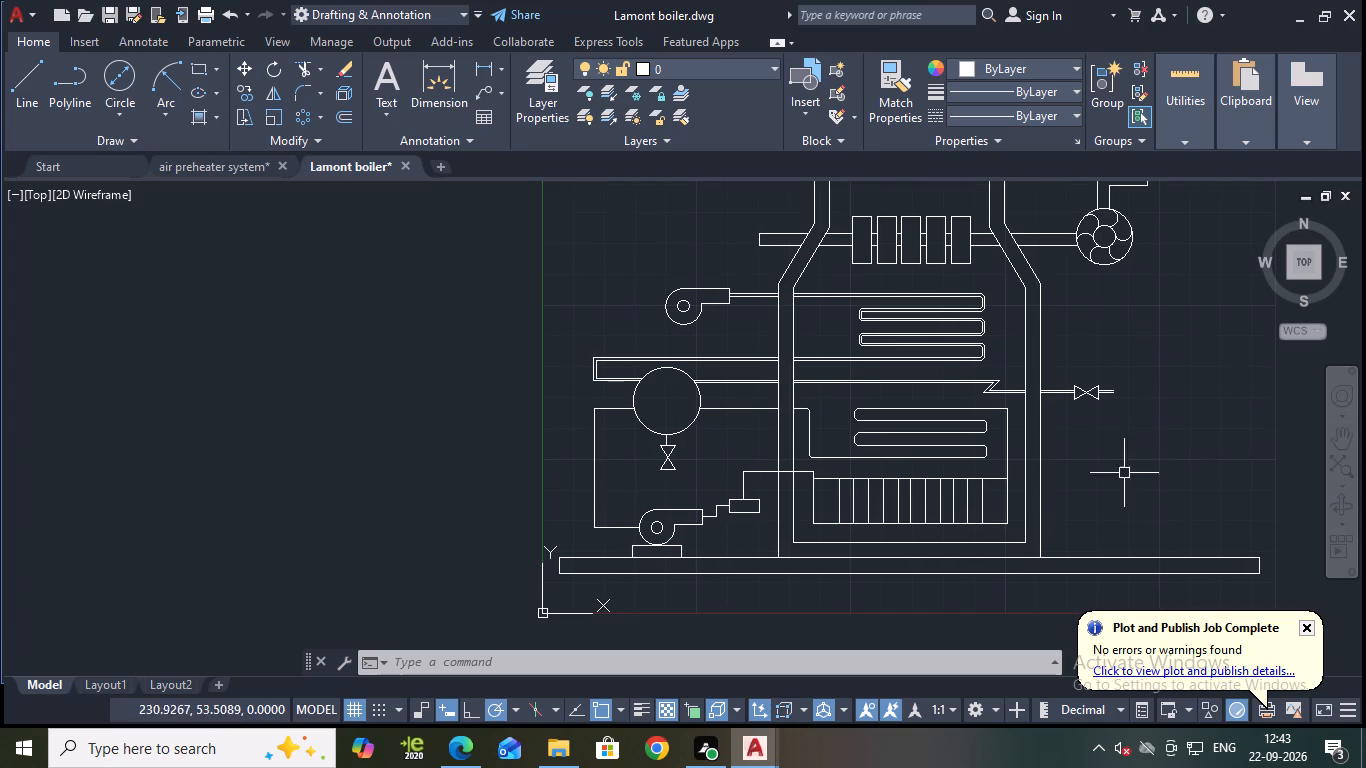
scroll(616, 385, "up", 2)
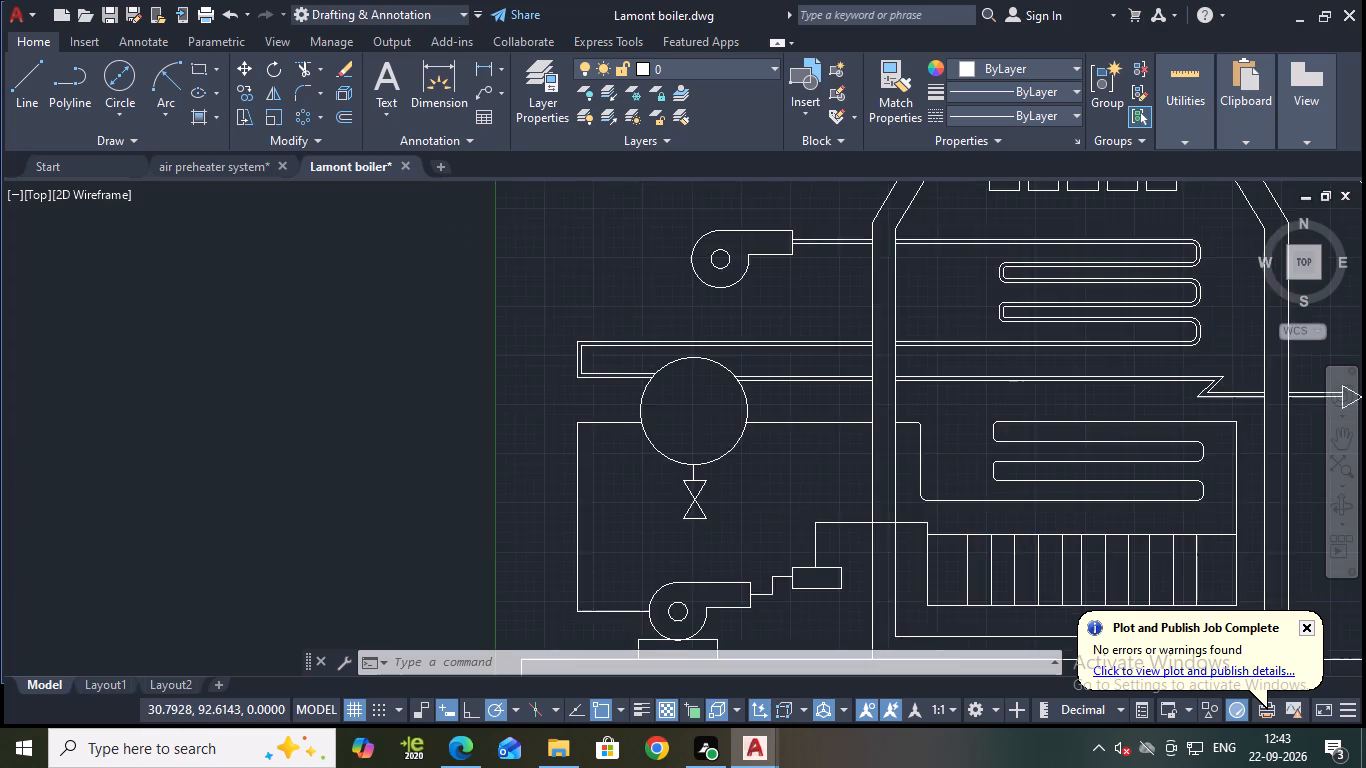
Fillet the inner and outer upper corners of the double pipe's left end beside the drum with radius 1.5.
key("Escape")
key("f")
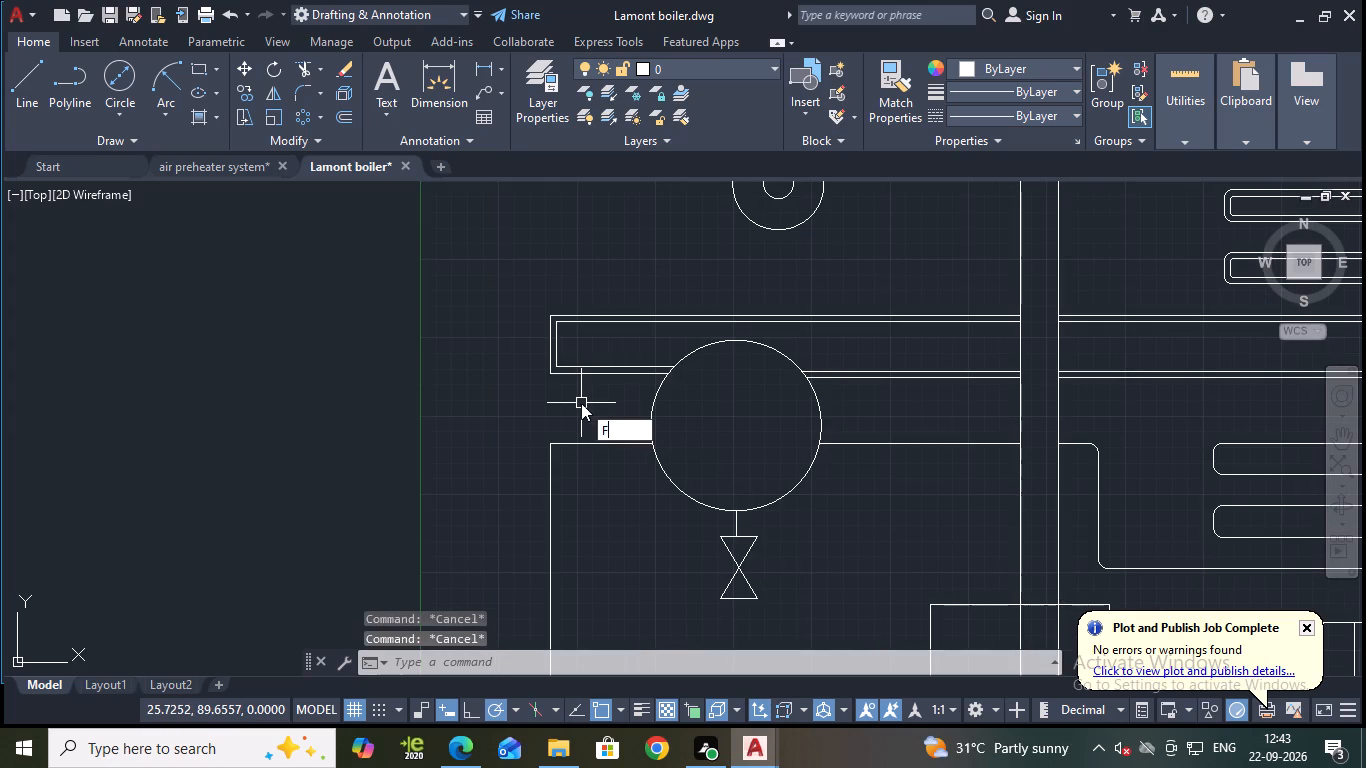
key("Return")
key("r")
key("Return")
key("Return")
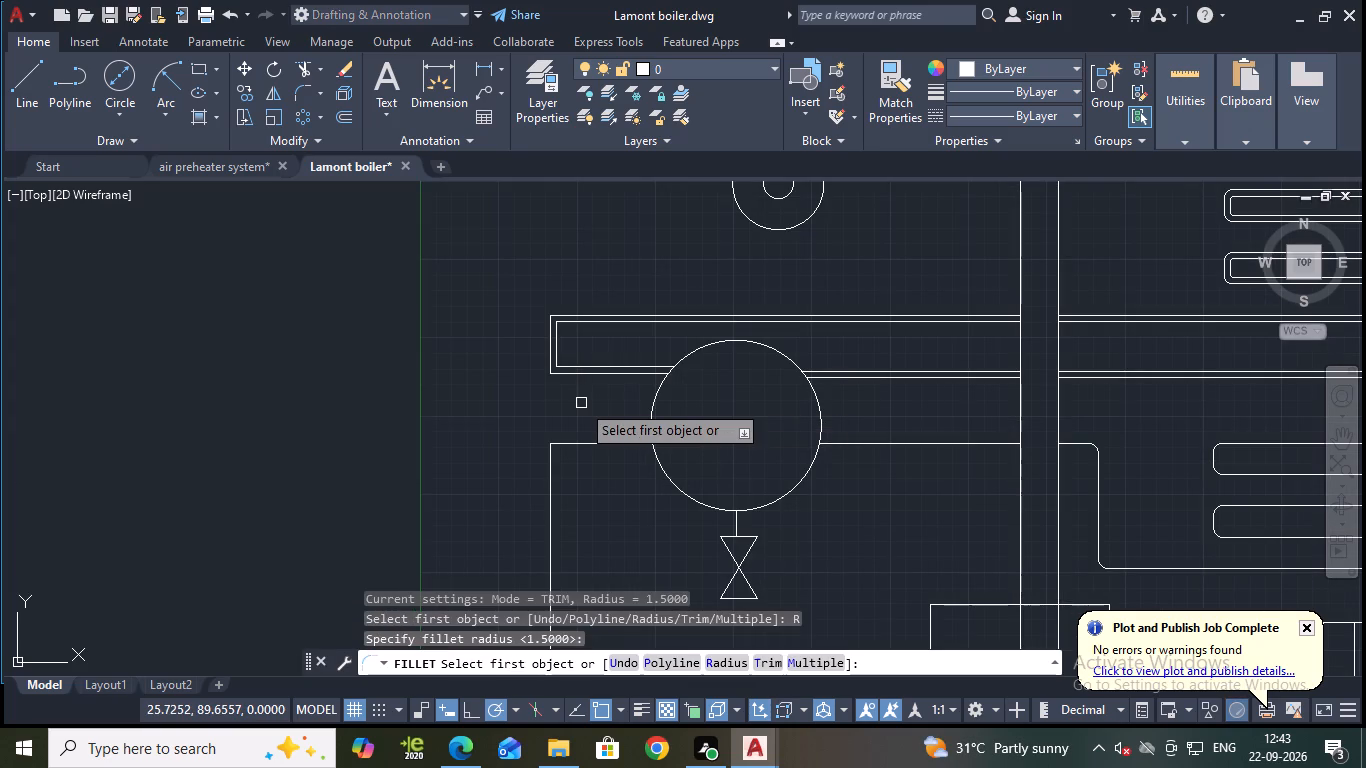
scroll(581, 400, "up", 2)
left_click(536, 196)
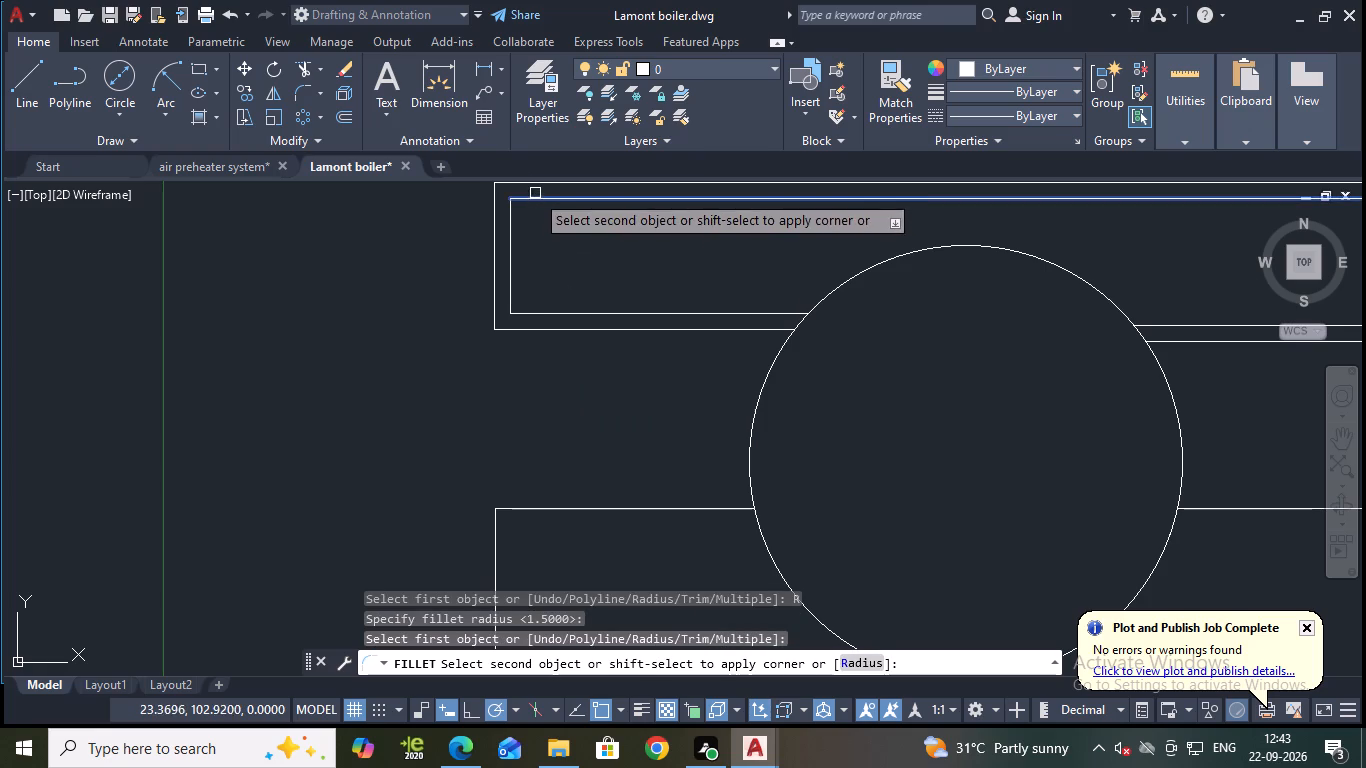
left_click(512, 214)
key("space")
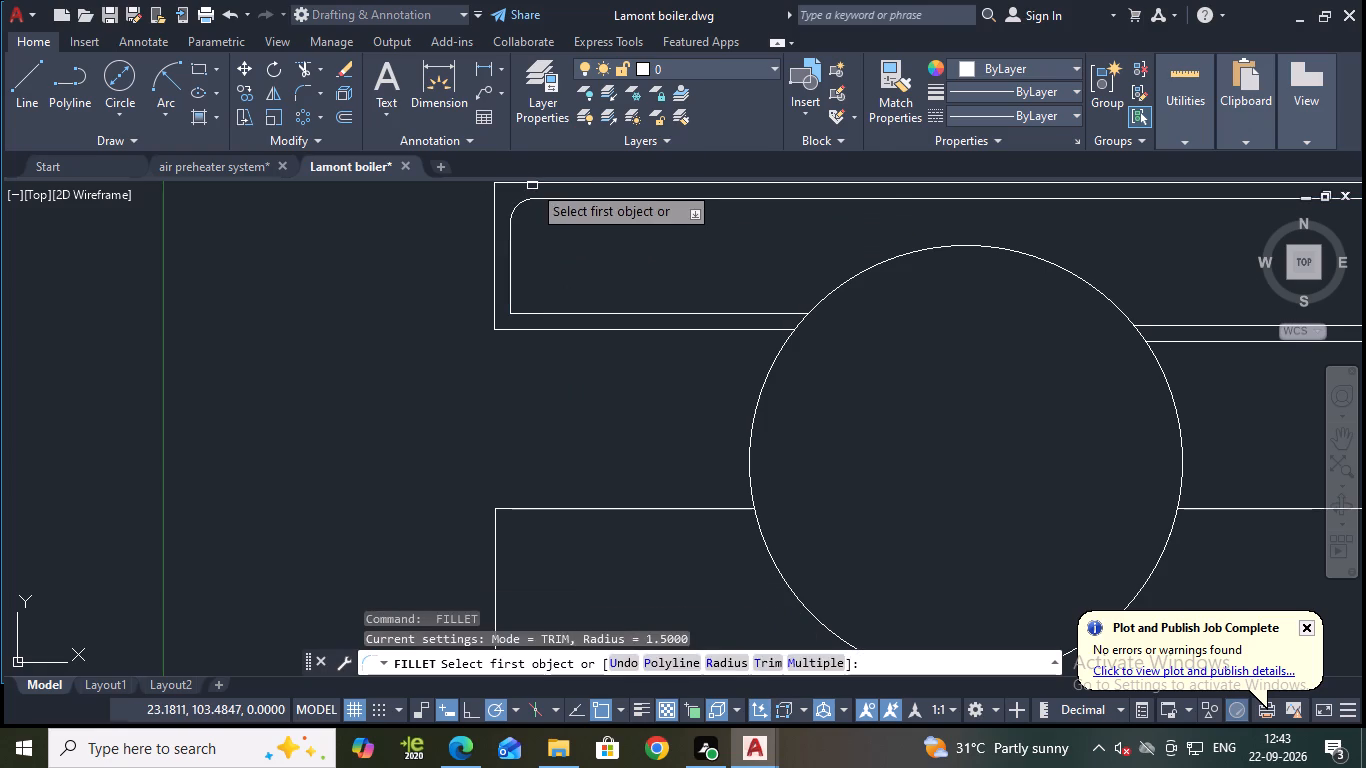
left_click(526, 184)
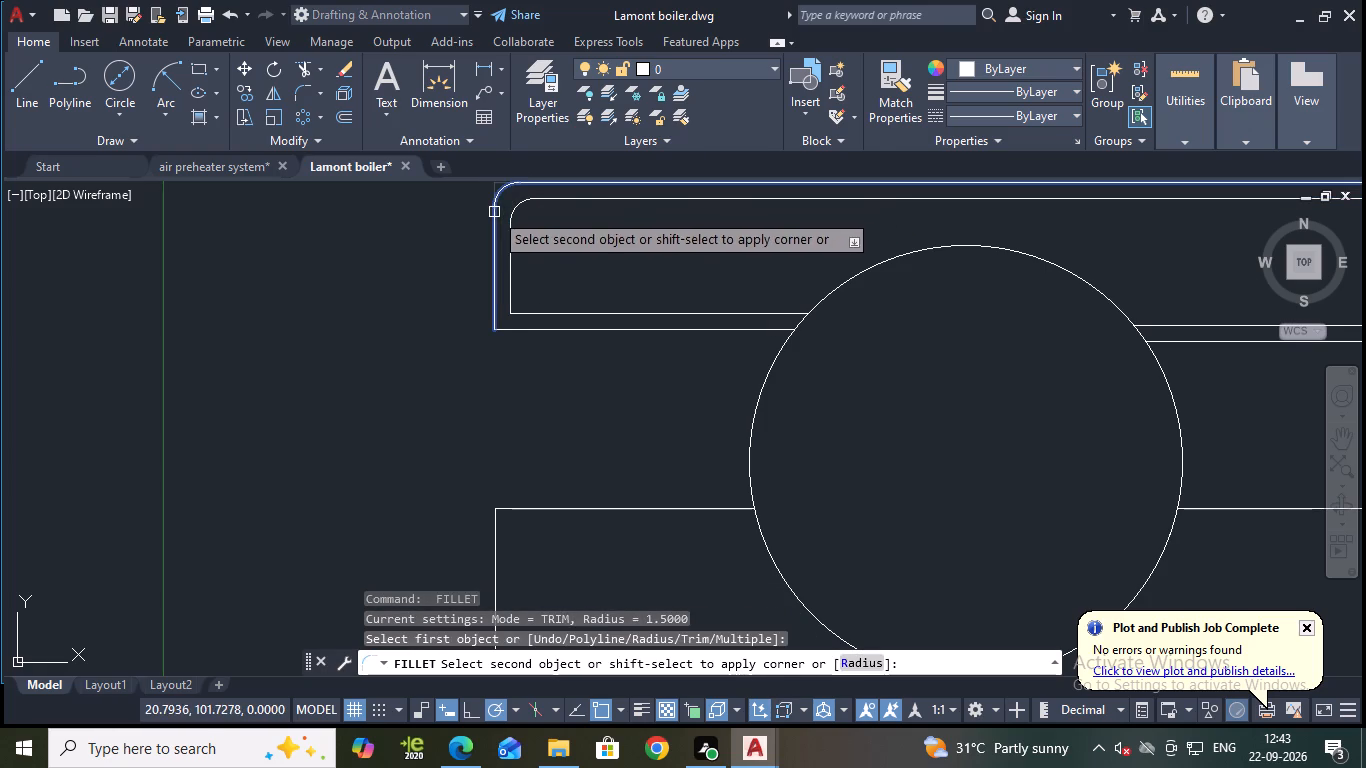
left_click(494, 212)
Fillet the inner and outer lower corners of the same double pipe end with radius 1.5, using the Multiple option.
key("space")
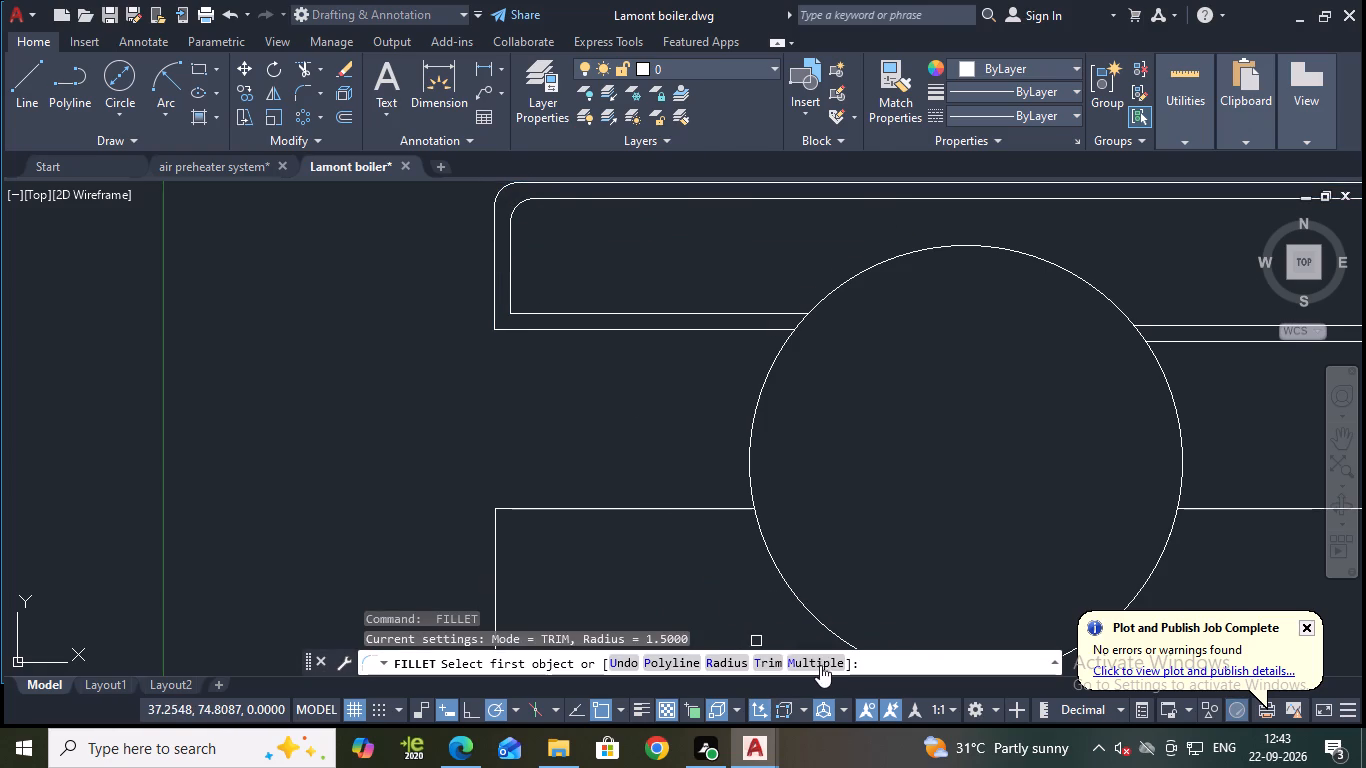
left_click(824, 664)
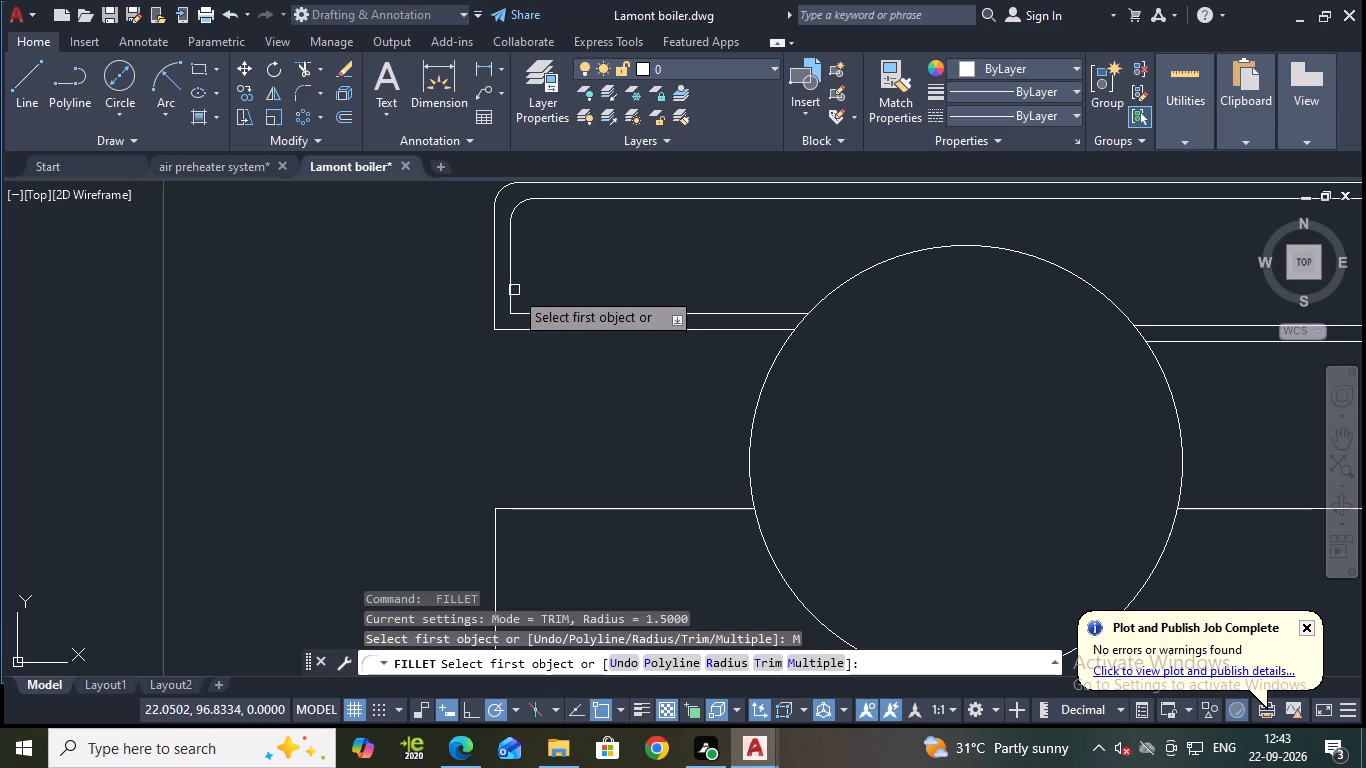
left_click(513, 290)
left_click(534, 309)
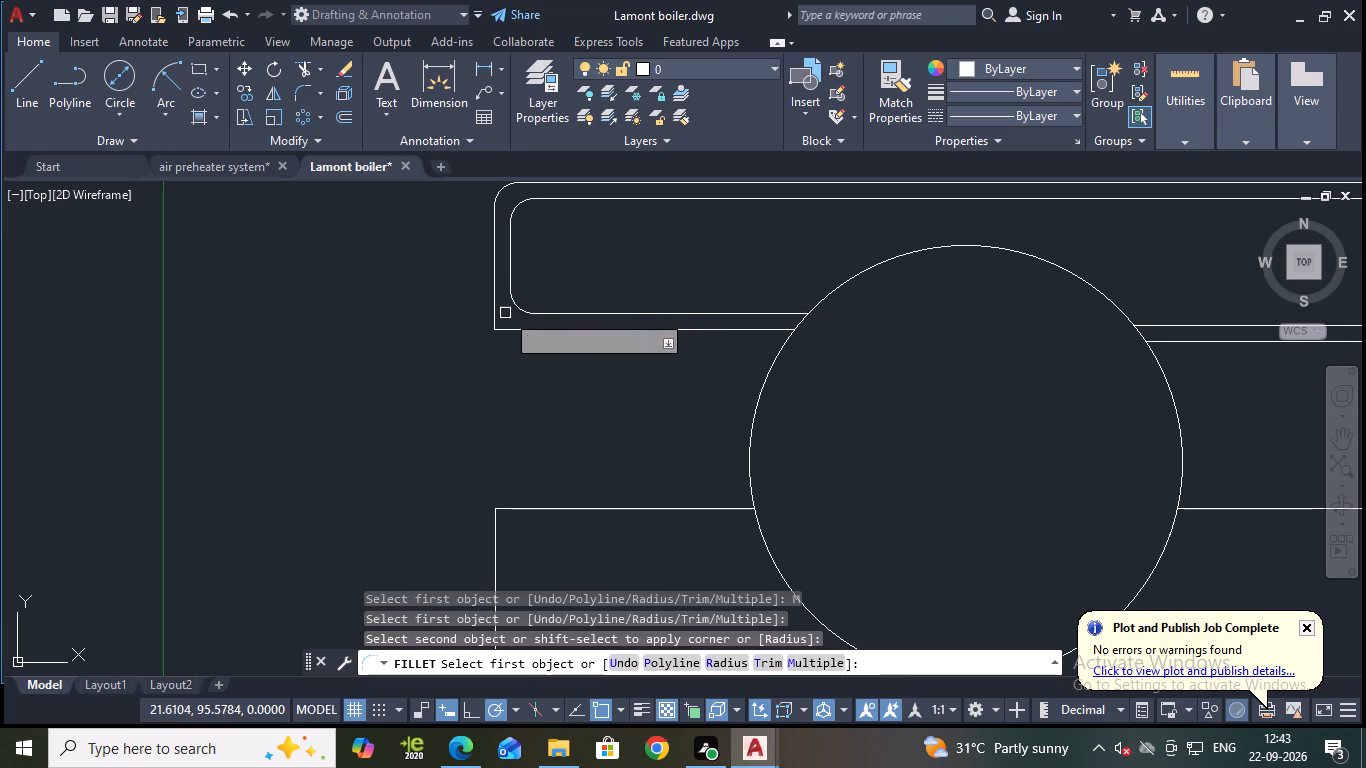
left_click(499, 317)
left_click(493, 316)
left_click(509, 332)
key("Escape")
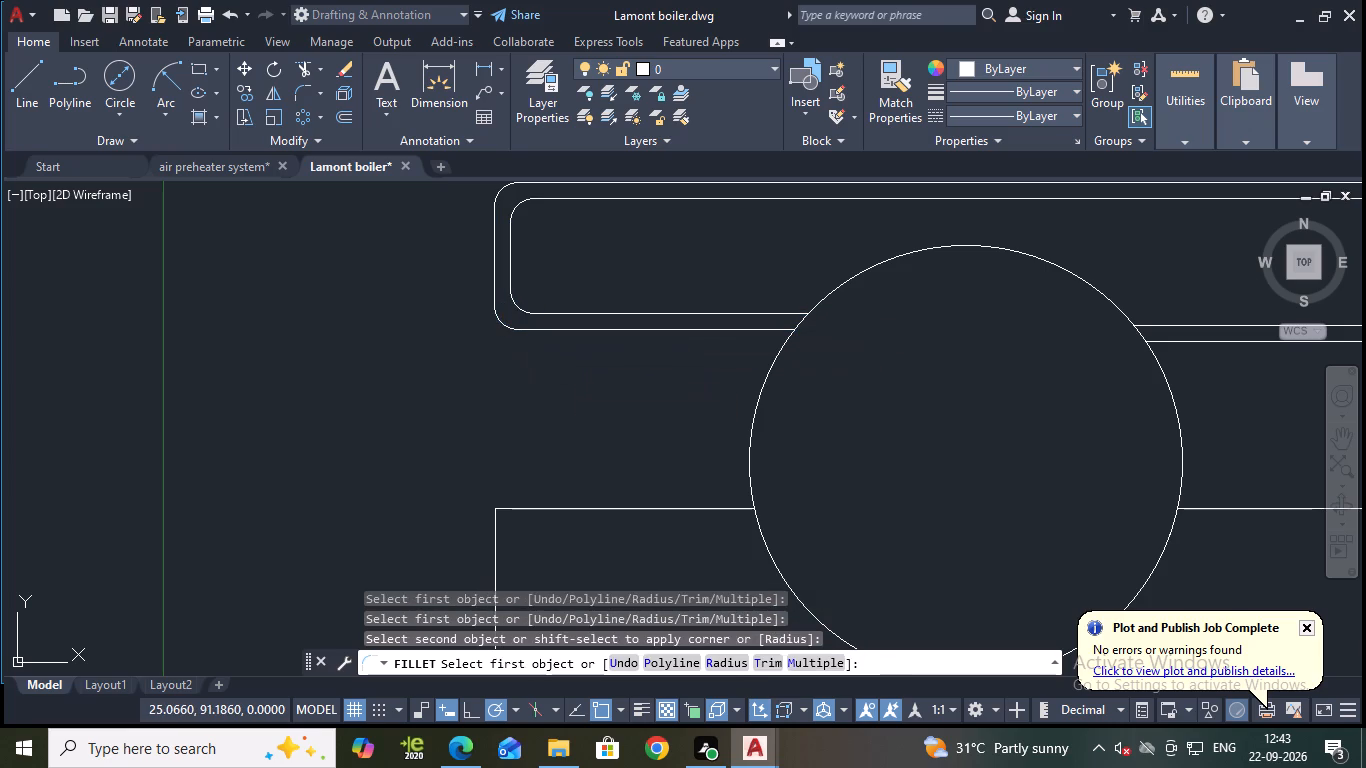
Save the drawing.
key("ctrl+s")
Examine the double-line pipes, coils and valve connections across the boiler diagram.
scroll(1275, 448, "down", 2)
middle_click_drag(1208, 401, 860, 358)
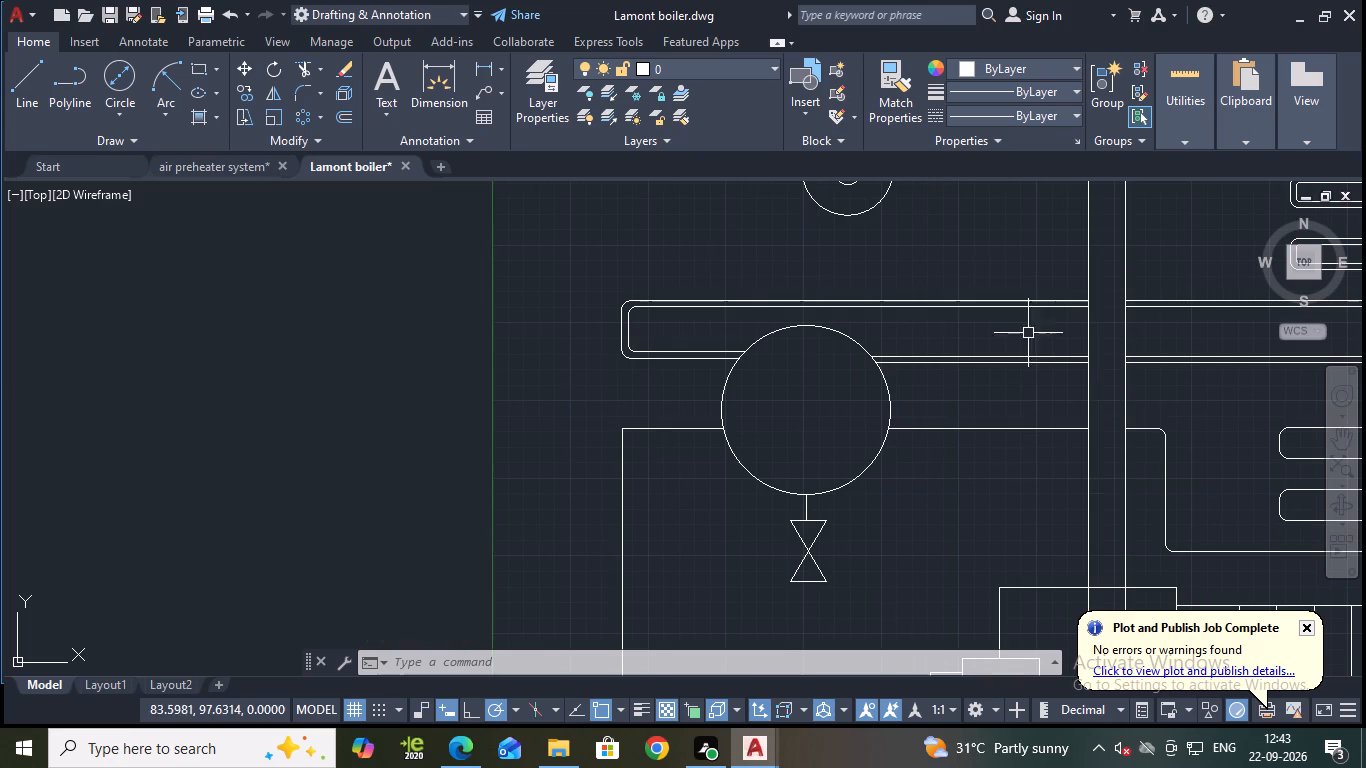
scroll(1062, 326, "down", 2)
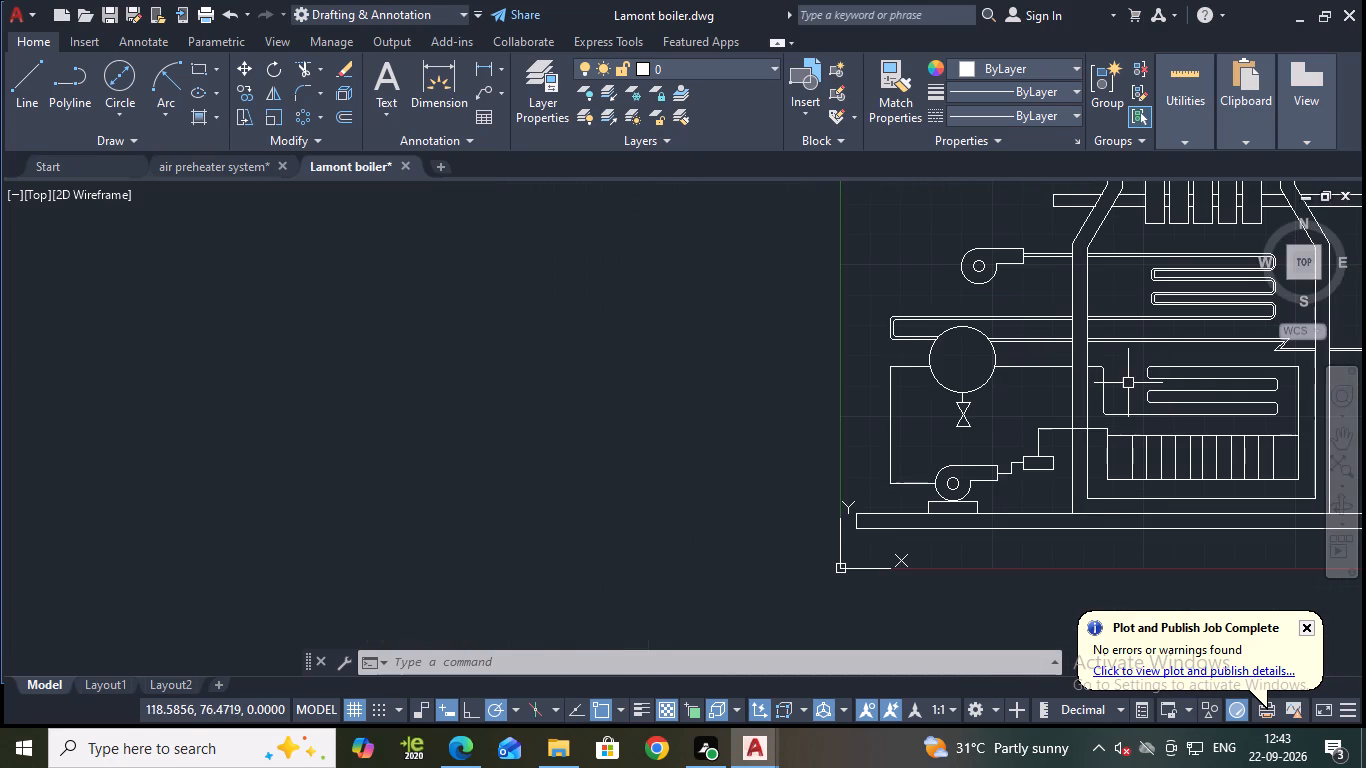
middle_click_drag(1125, 381, 914, 368)
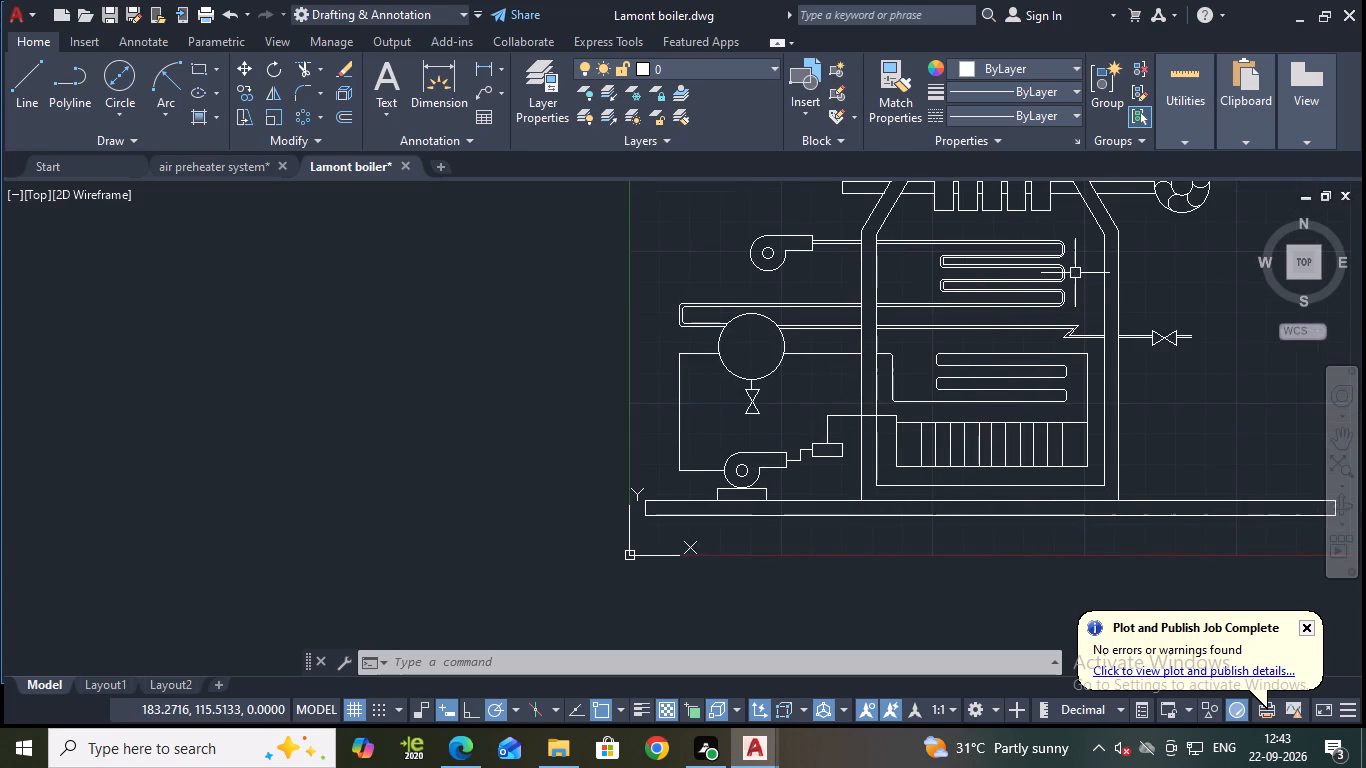
scroll(1077, 271, "up", 1)
middle_click_drag(1079, 271, 1006, 401)
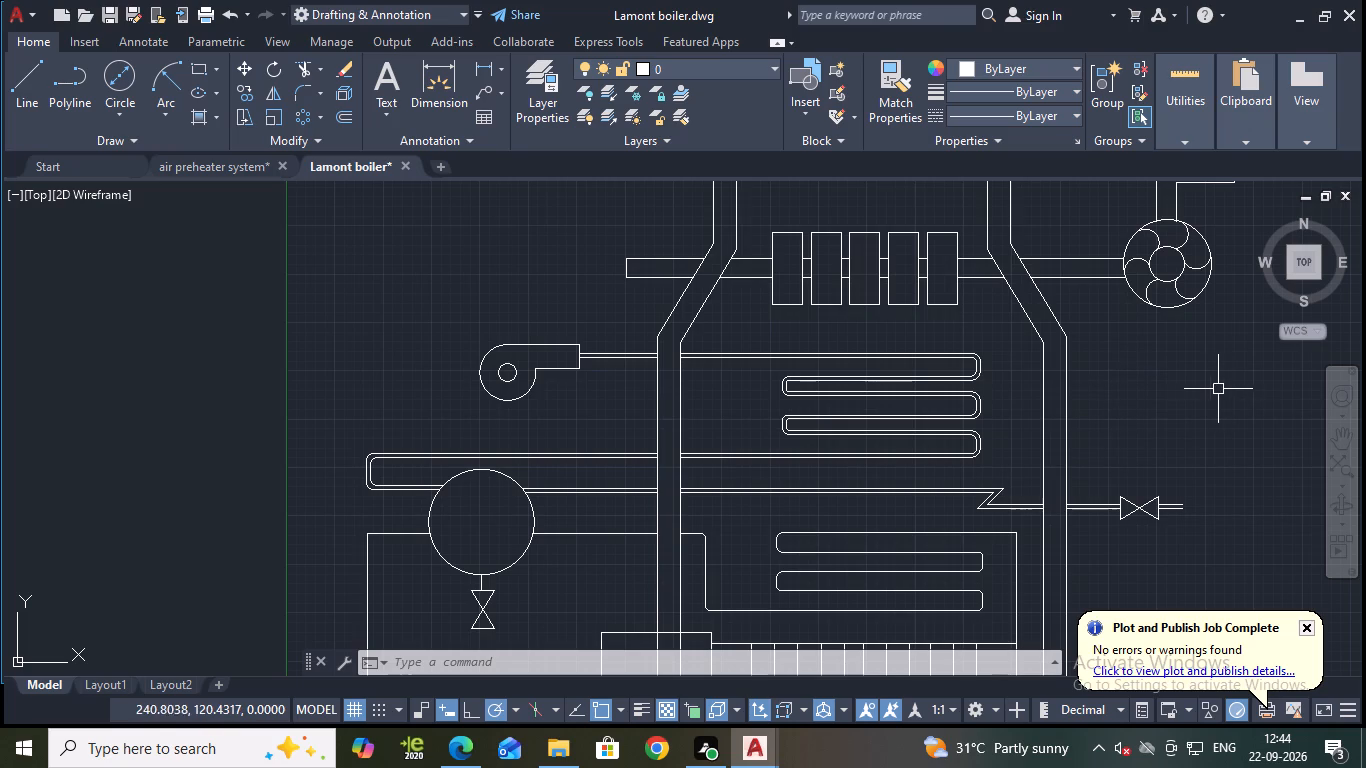
scroll(1200, 403, "down", 1)
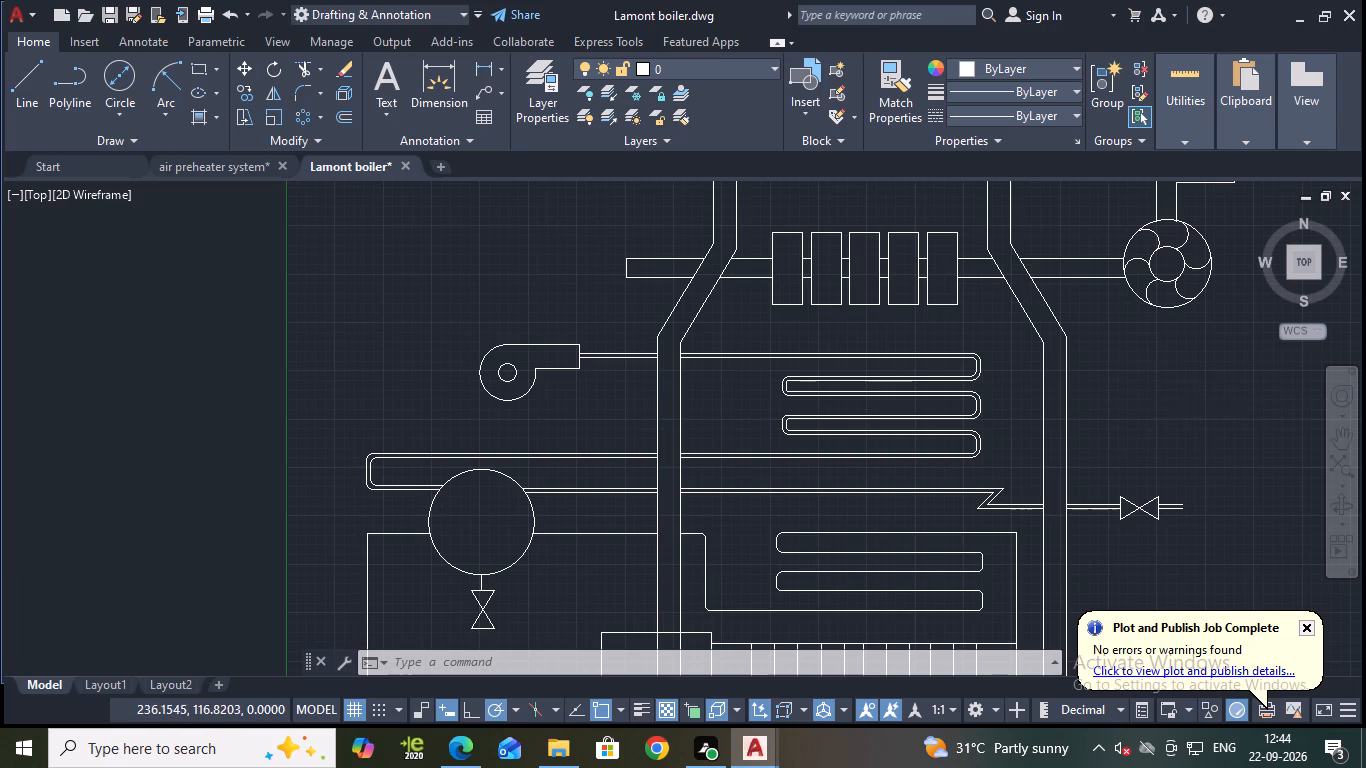
middle_click_drag(1189, 401, 1101, 389)
scroll(1113, 404, "up", 1)
middle_click_drag(1099, 406, 1112, 405)
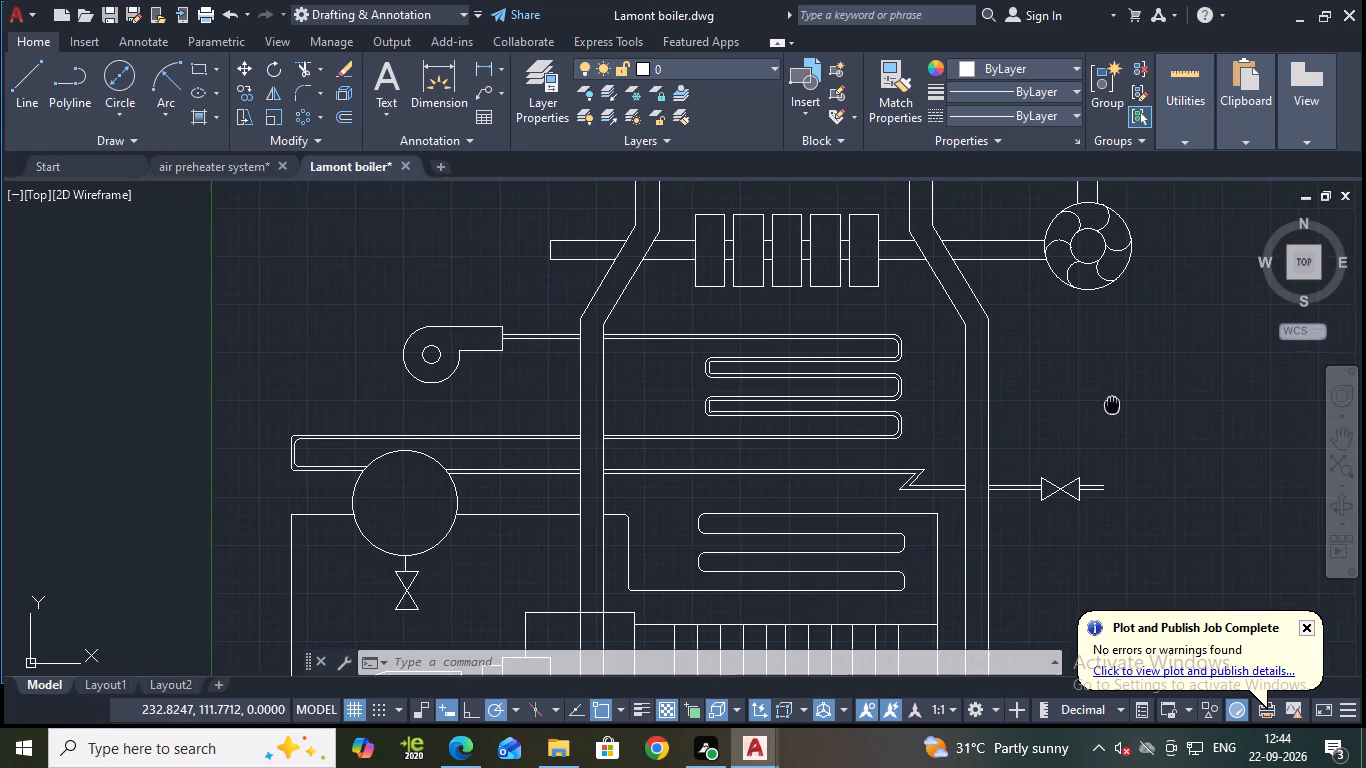
middle_click_drag(1112, 405, 1138, 347)
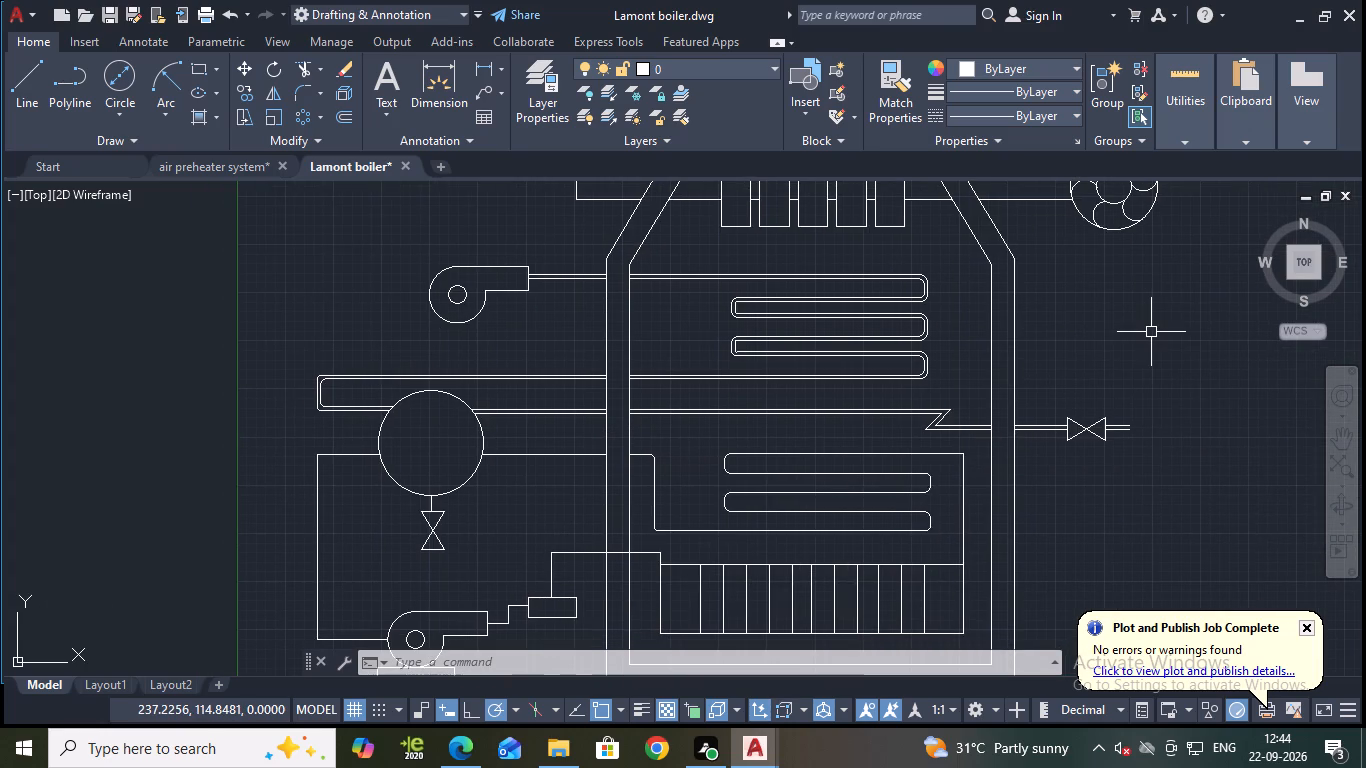
Save the drawing.
key("ctrl+s")
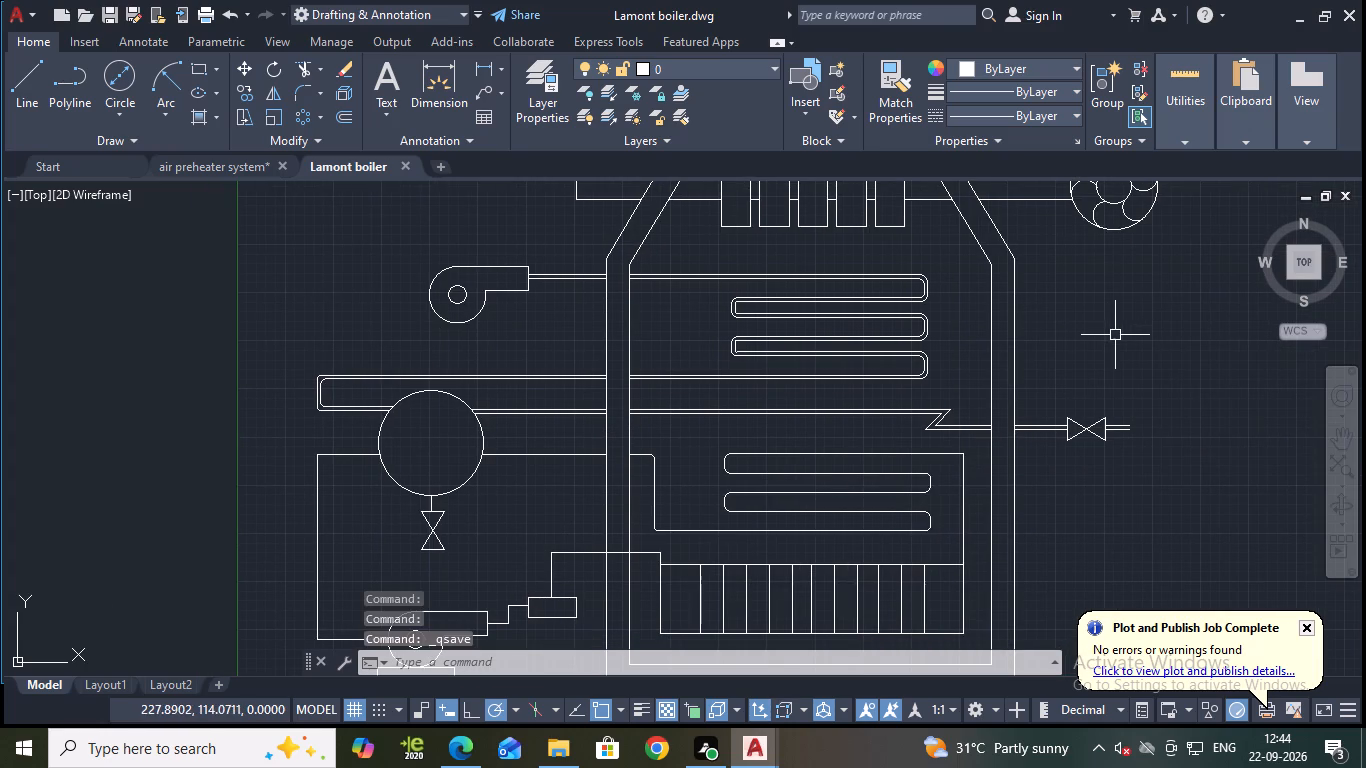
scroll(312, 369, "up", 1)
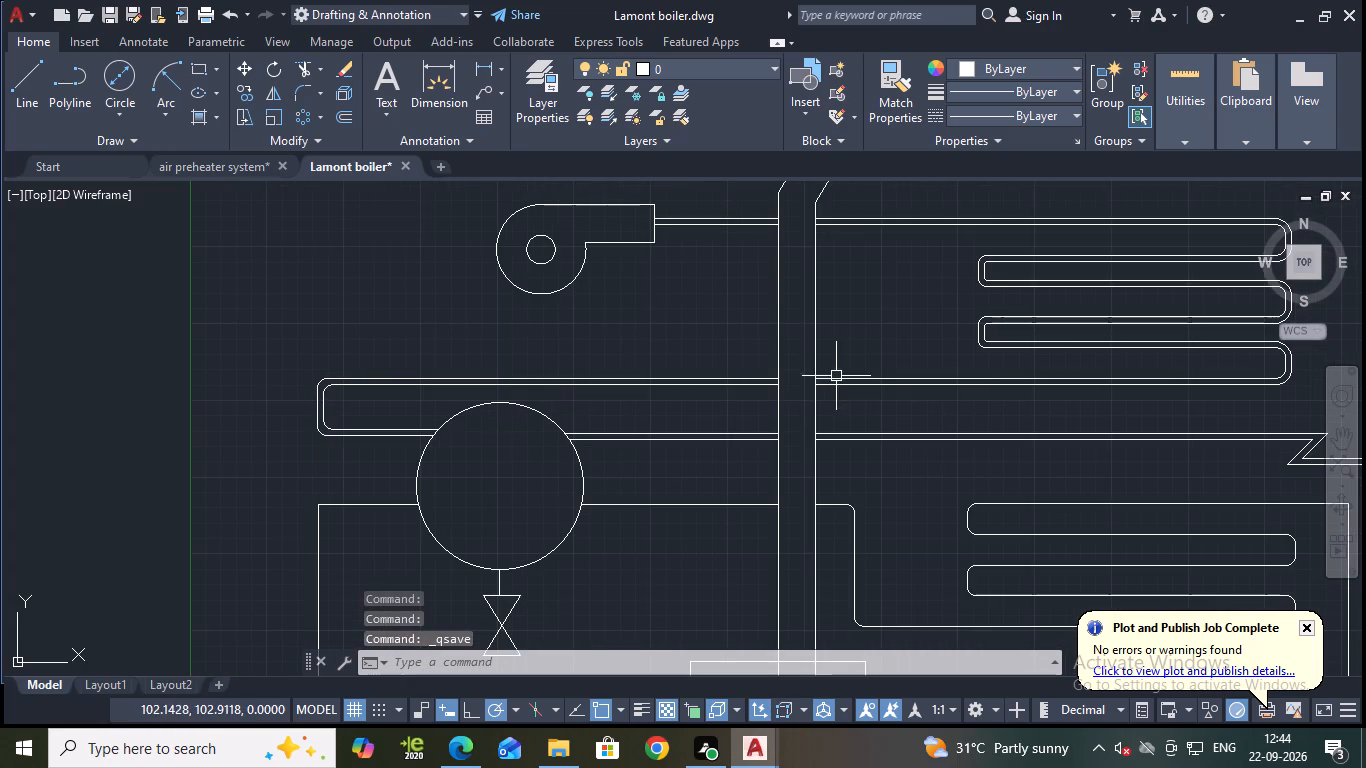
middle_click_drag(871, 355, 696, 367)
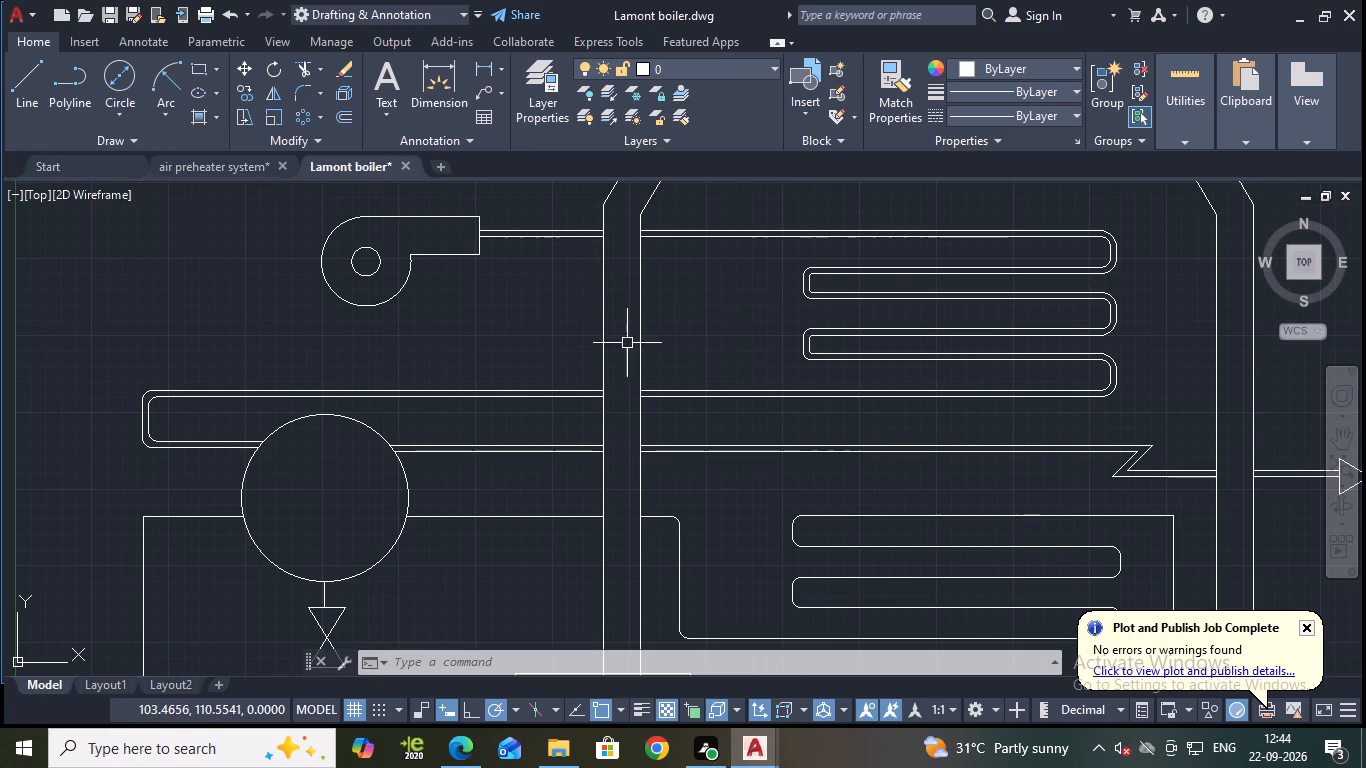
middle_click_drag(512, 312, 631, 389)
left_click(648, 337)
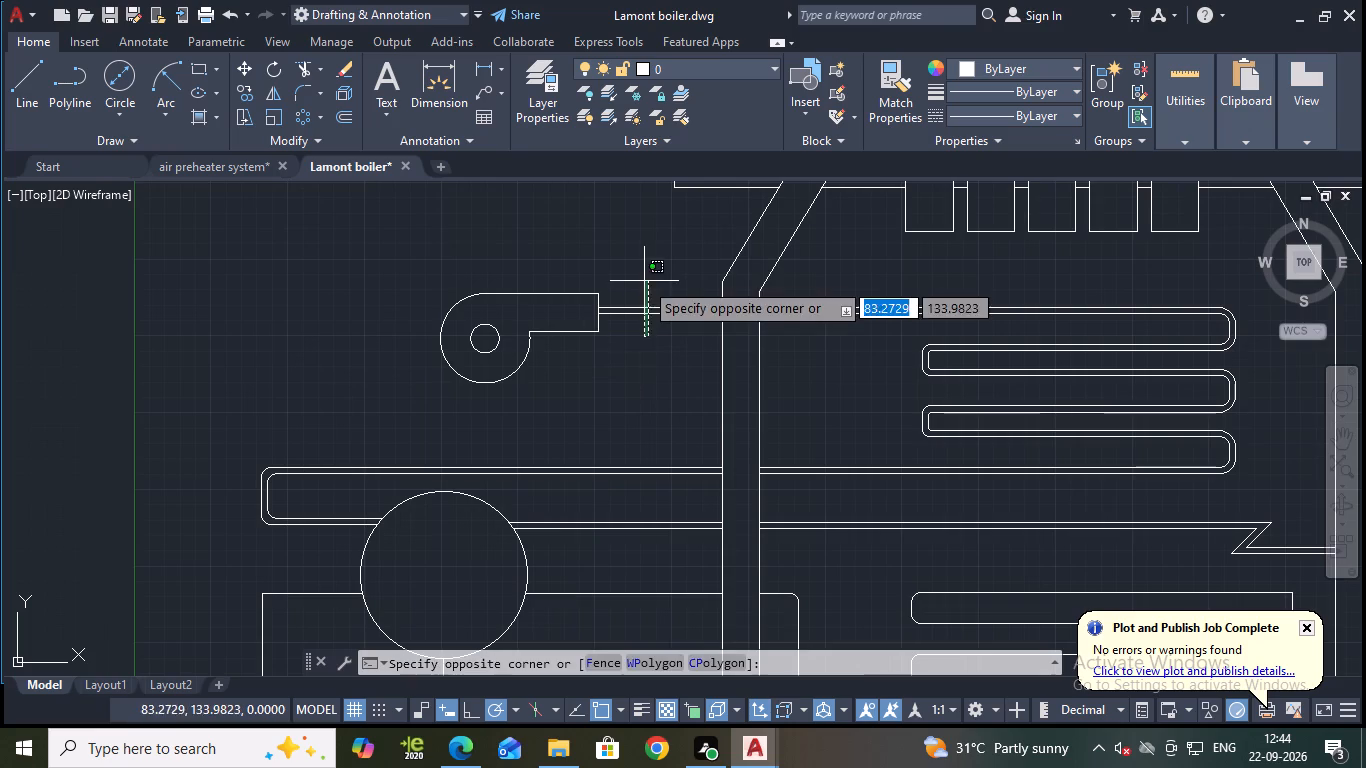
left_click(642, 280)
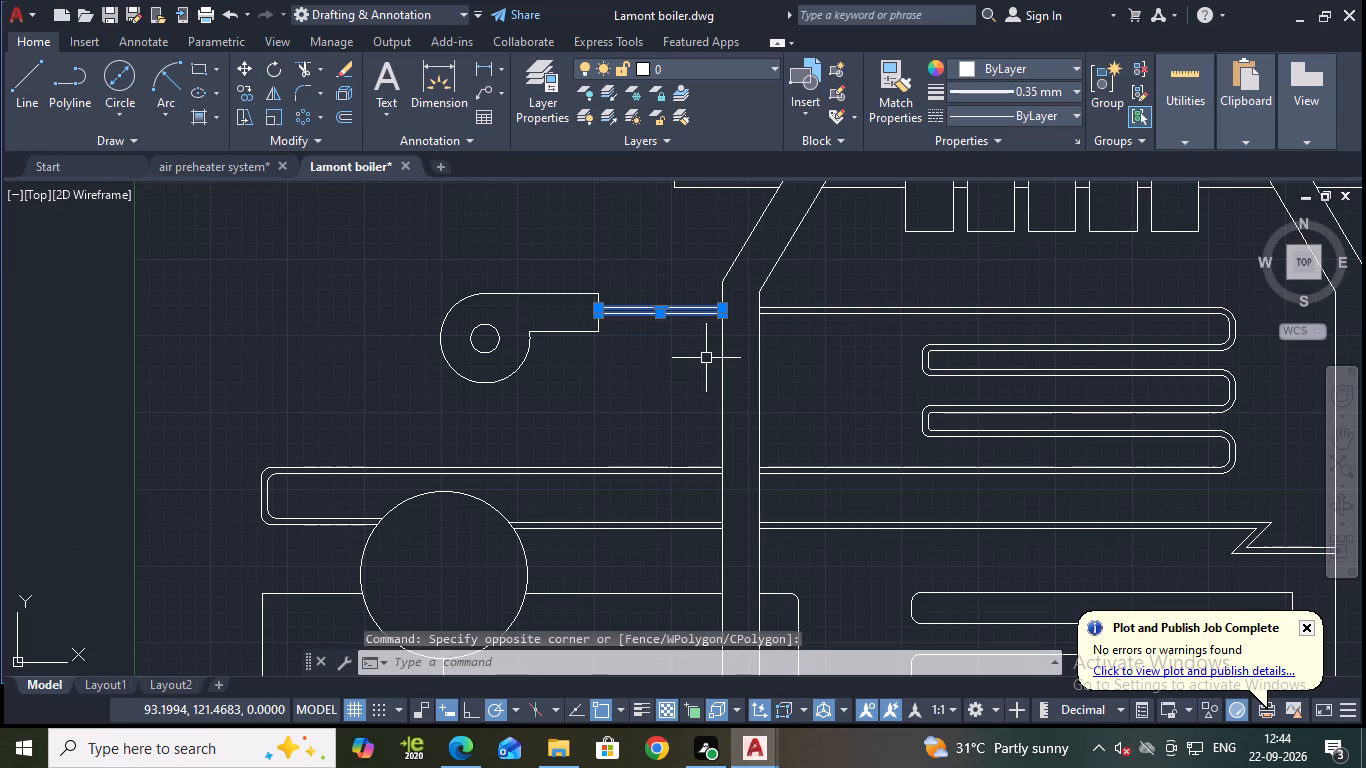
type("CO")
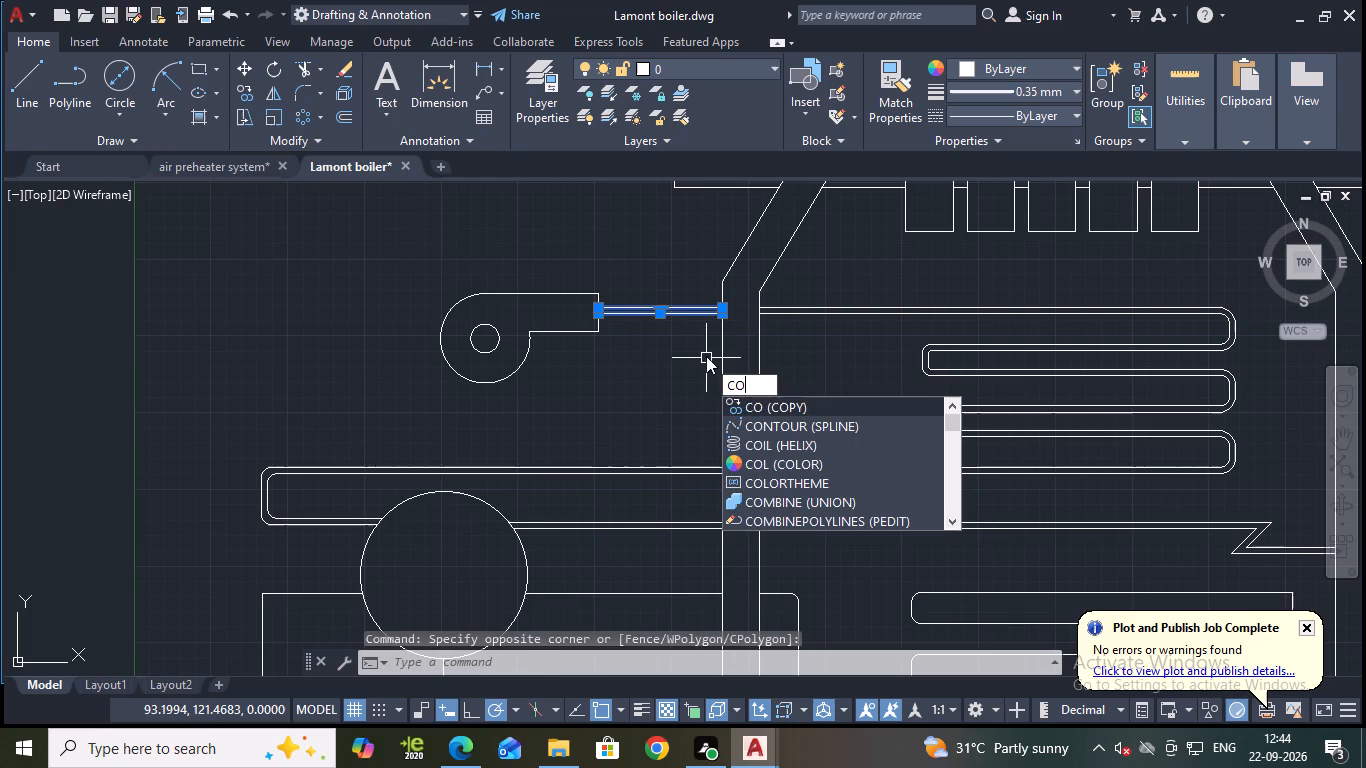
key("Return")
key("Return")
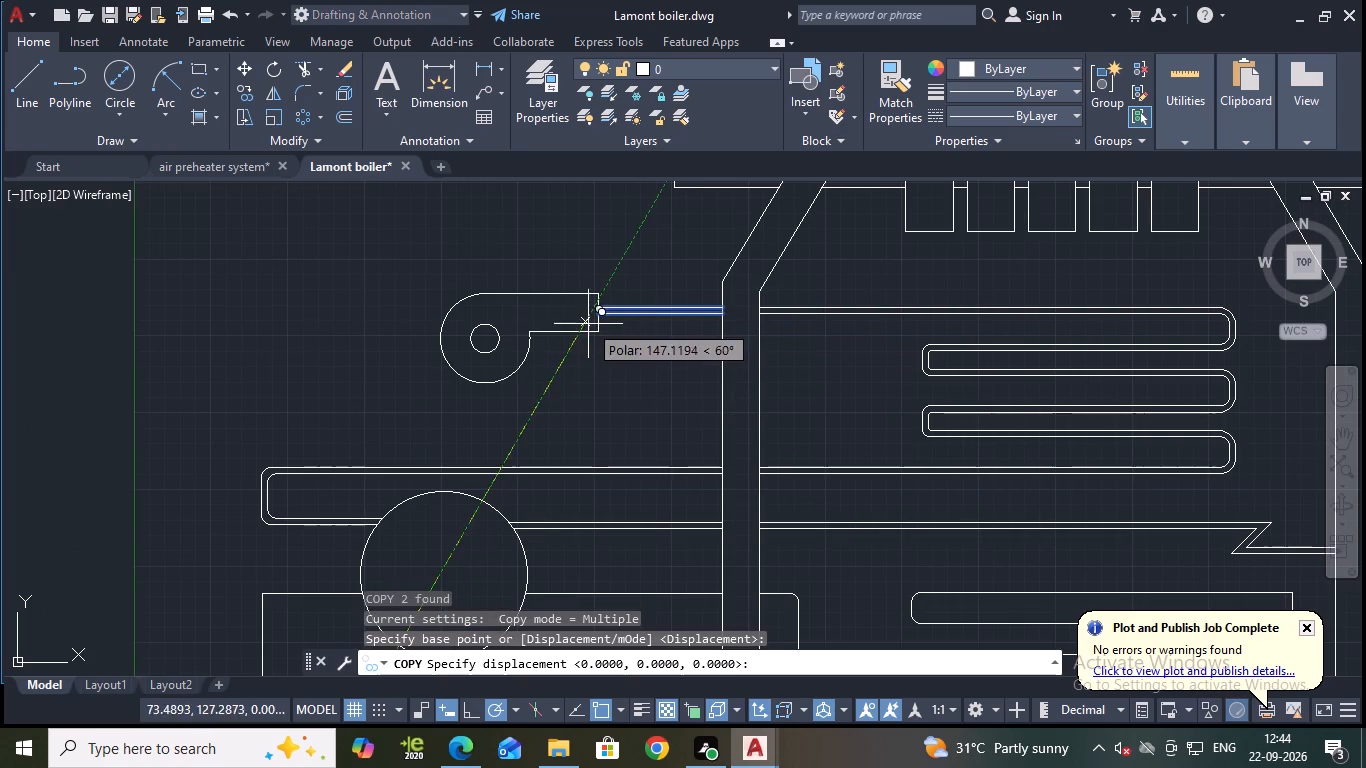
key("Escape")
Copy the double pipe between the upper pump outlet and the boiler wall about 36.7 units left, across the pump's casing.
type("CO")
key("Return")
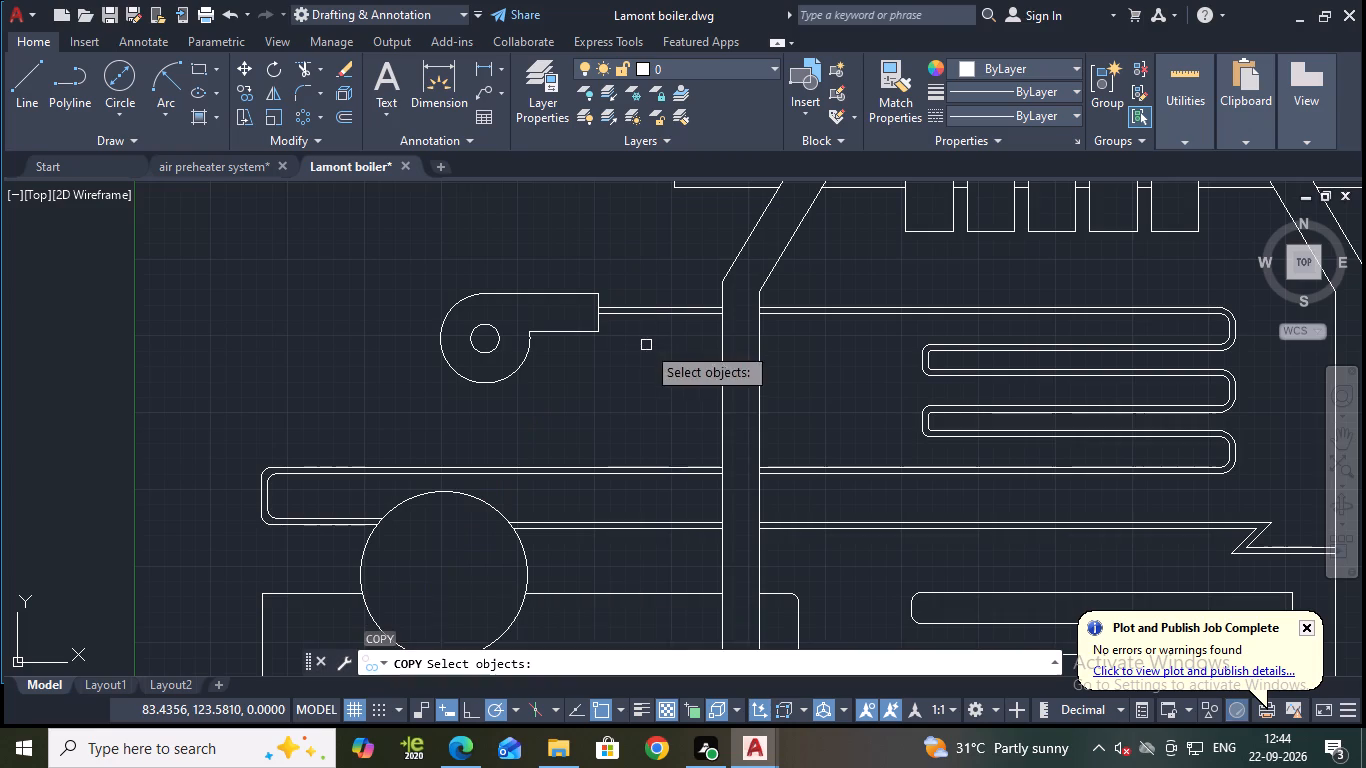
left_click(656, 329)
left_click(649, 290)
type("CO")
key("Return")
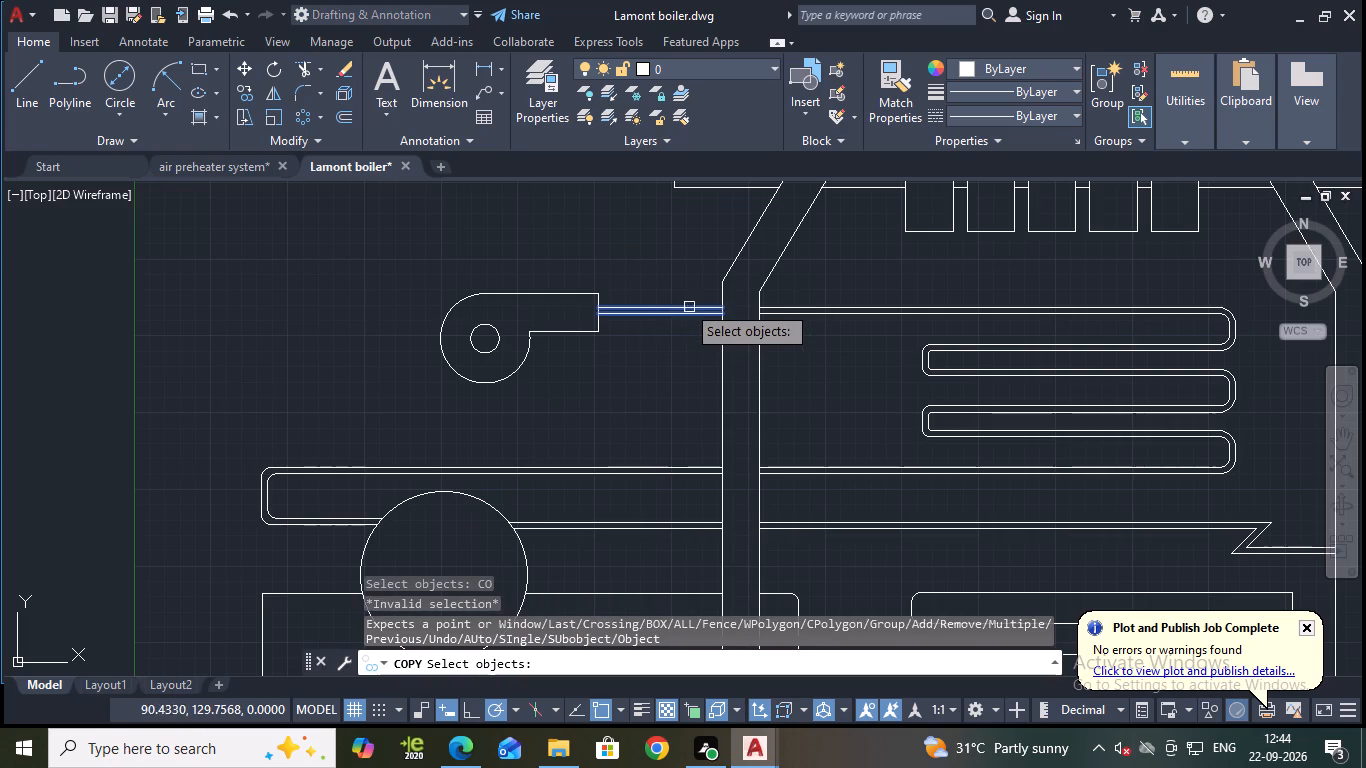
key("Return")
left_click(669, 310)
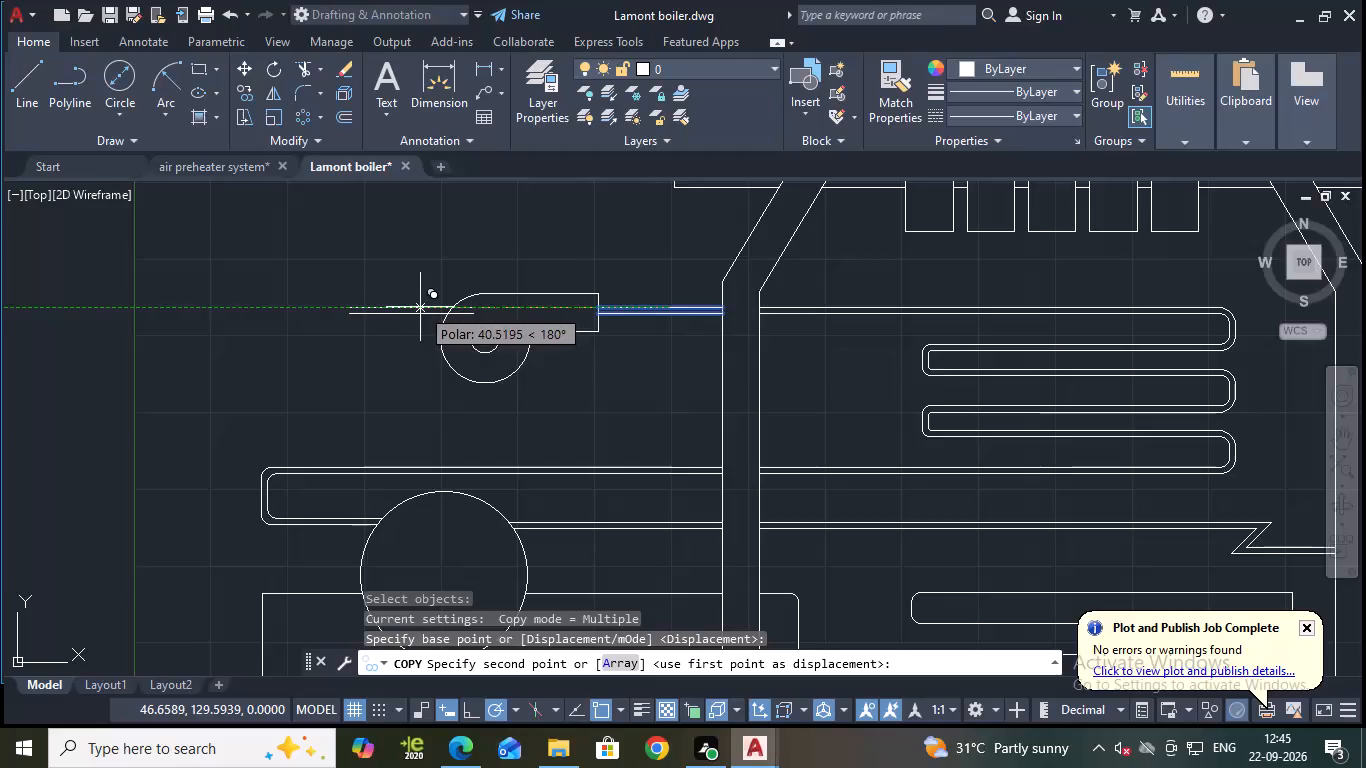
scroll(453, 307, "up", 2)
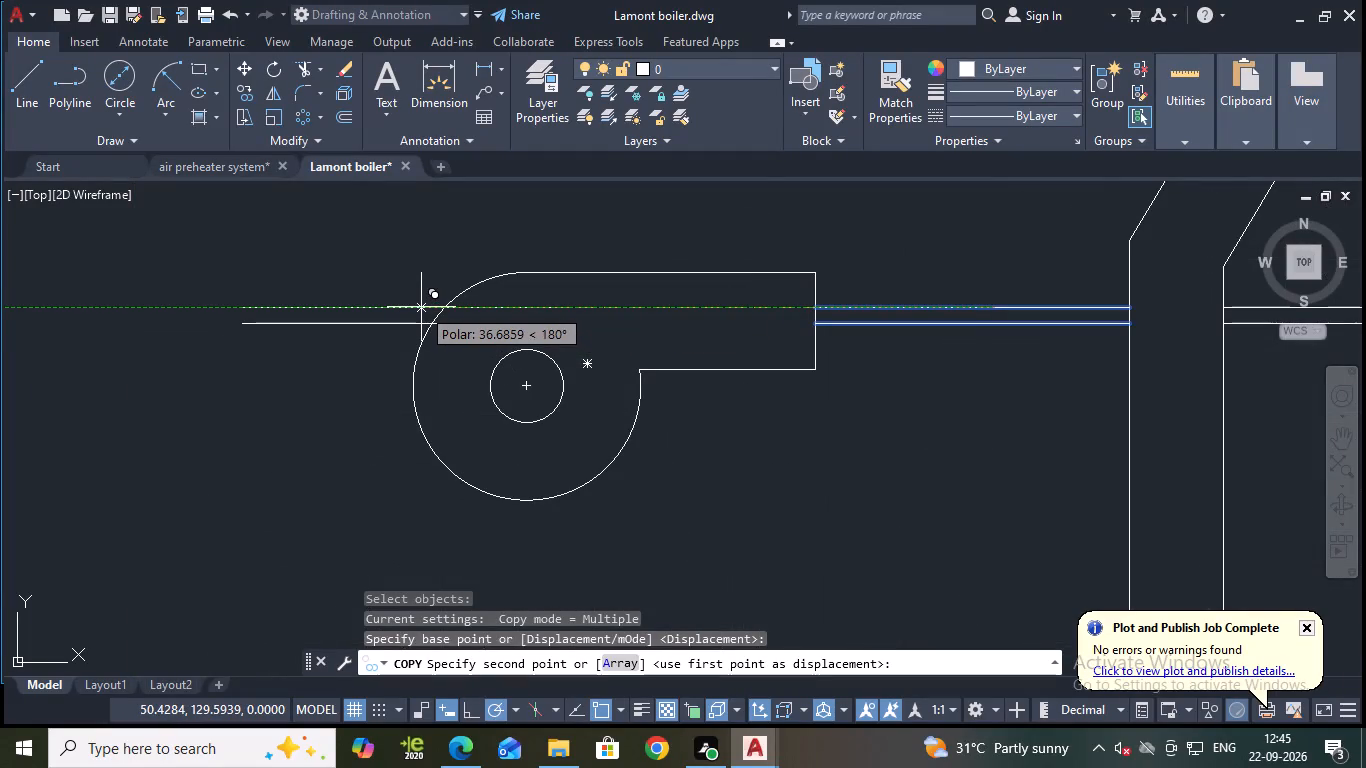
left_click(421, 307)
key("Escape")
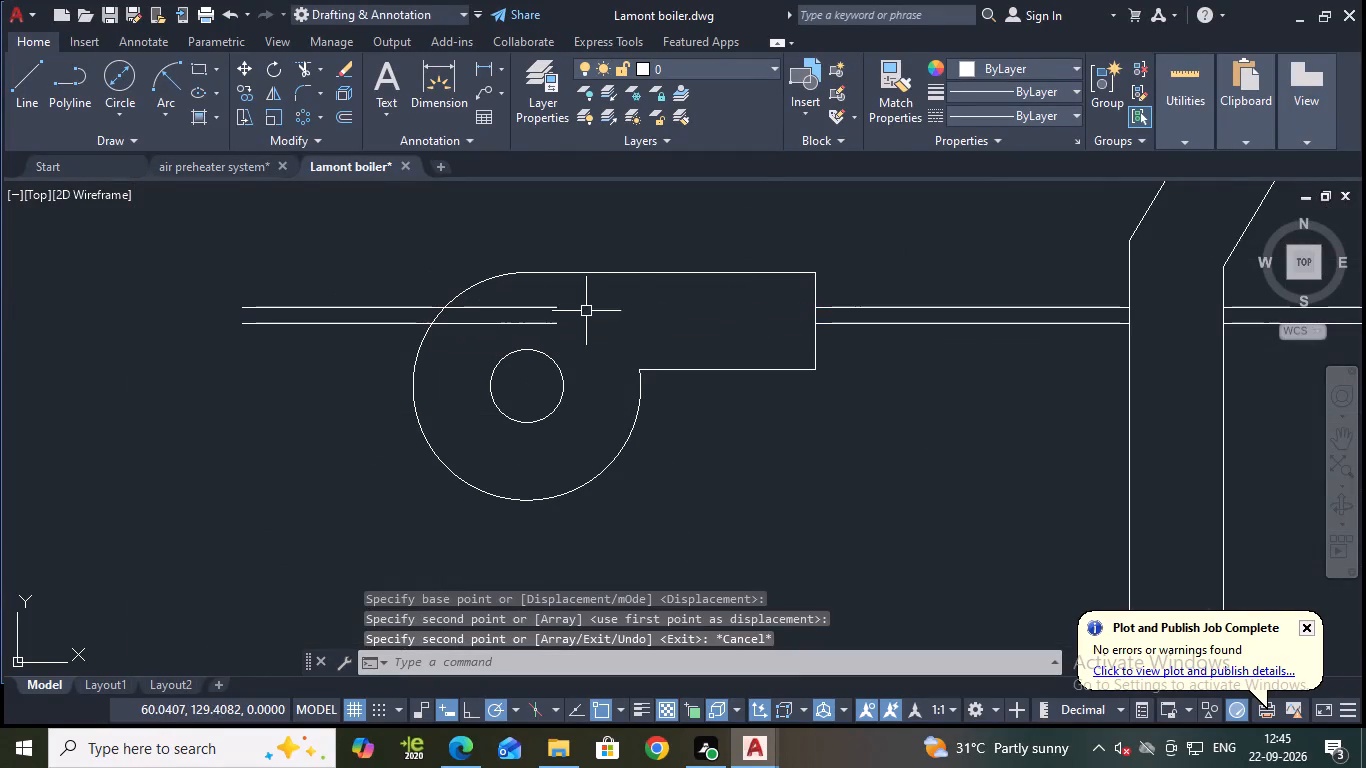
Trim the portions of the copied double pipe that lie inside the upper pump's casing.
type("TR")
key("Return")
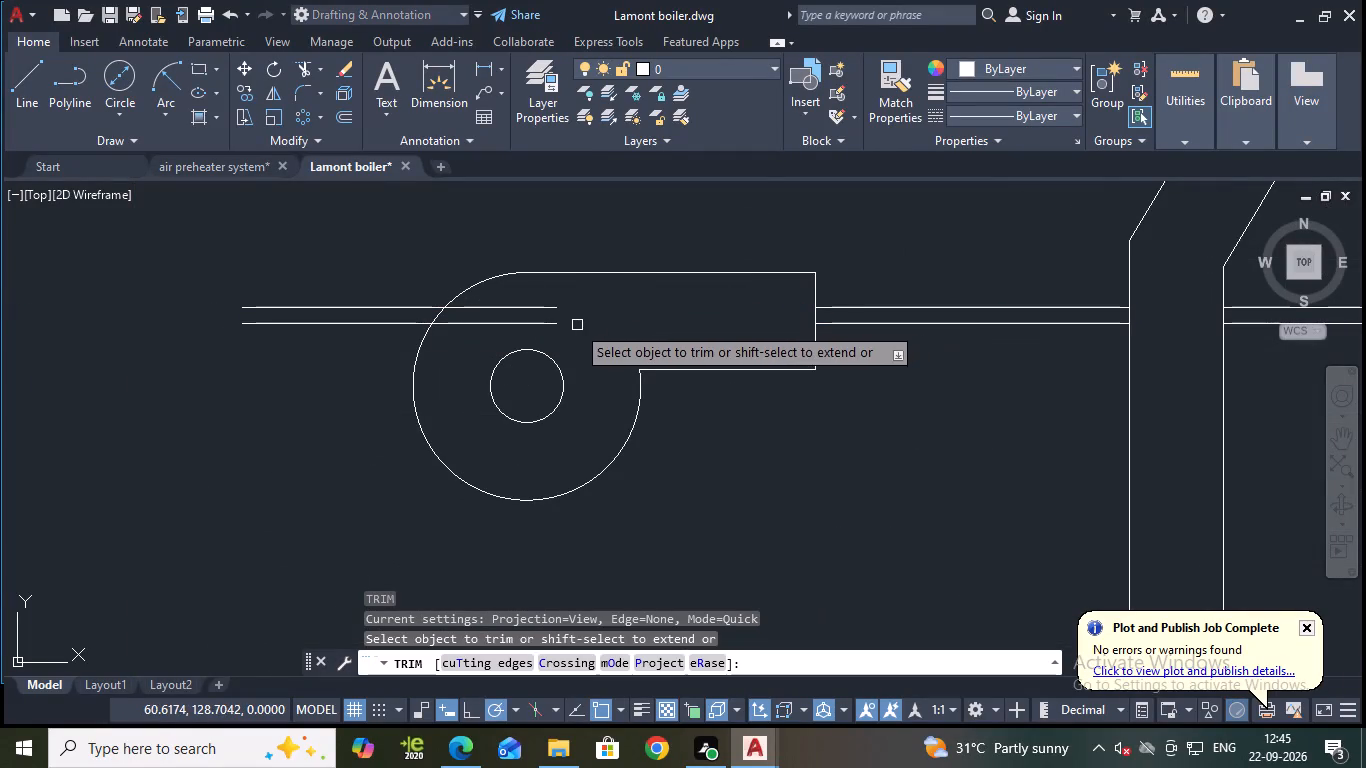
left_click_drag(534, 278, 467, 331)
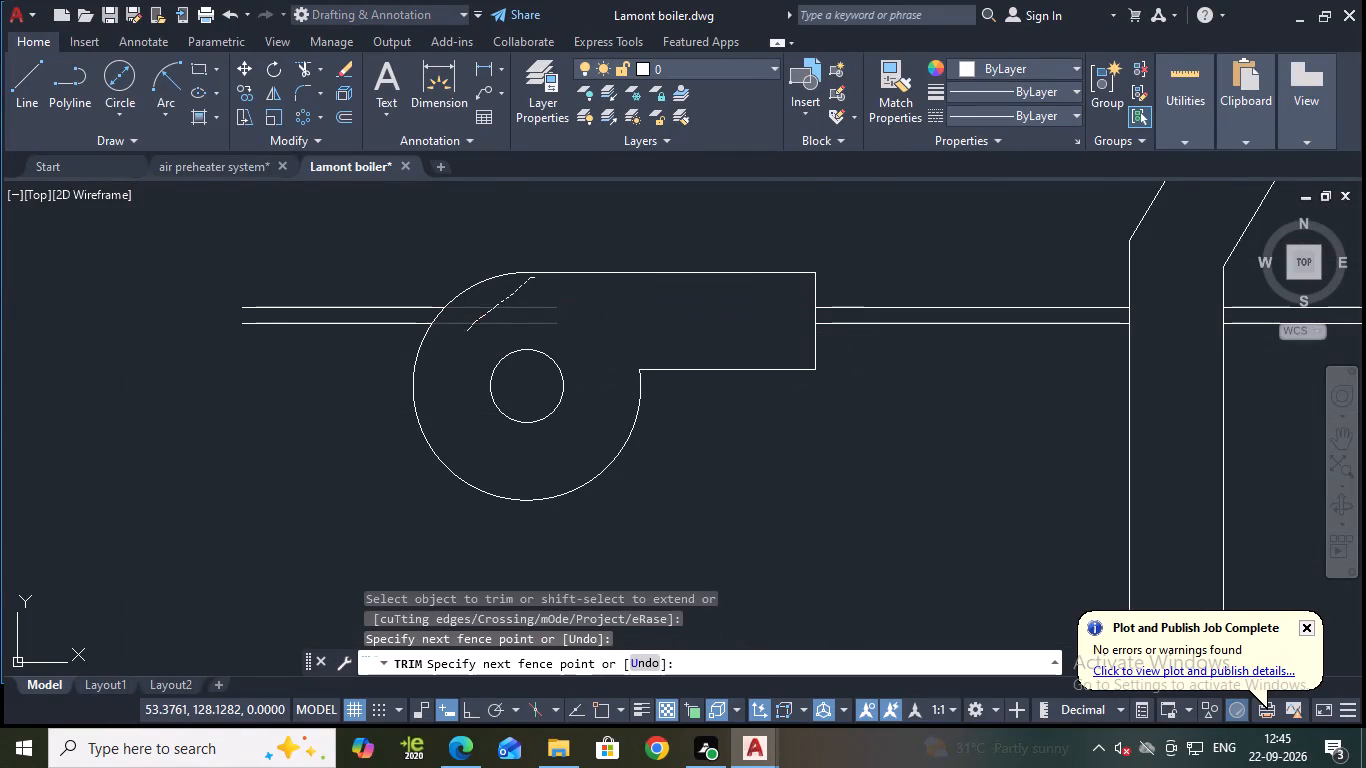
scroll(572, 284, "down", 2)
key("Escape")
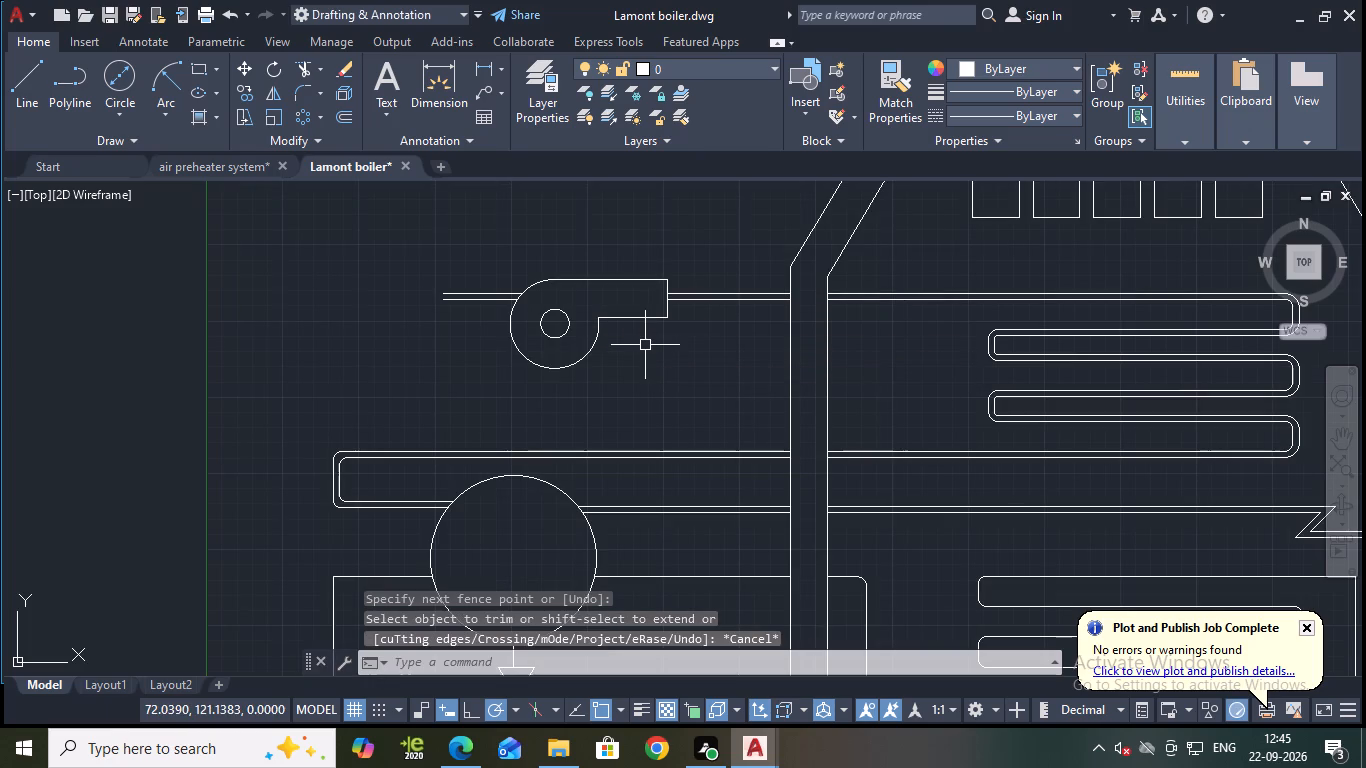
Save the drawing.
key("ctrl+s")
Examine the whole boiler diagram, checking the coils, drum, pumps, valves and the remaining single-line pipes.
scroll(645, 345, "down", 2)
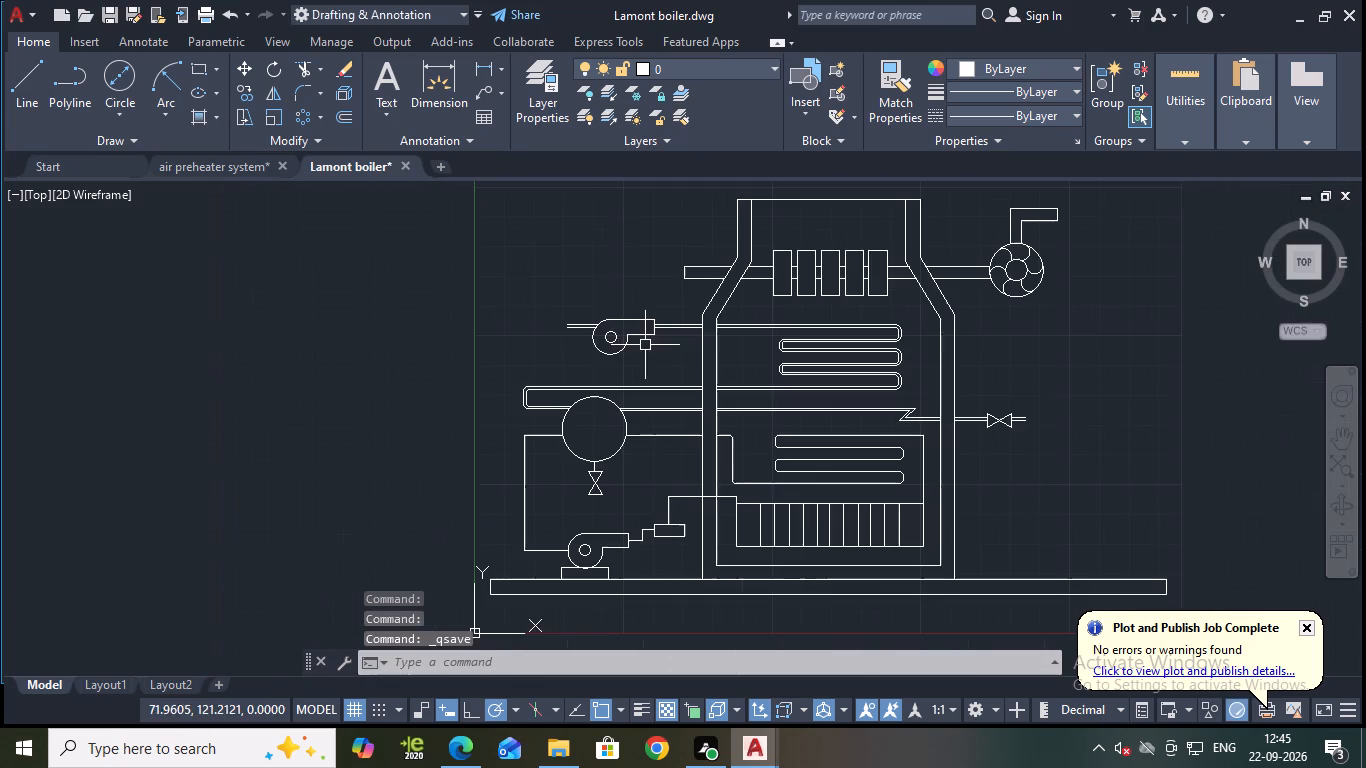
scroll(939, 338, "up", 1)
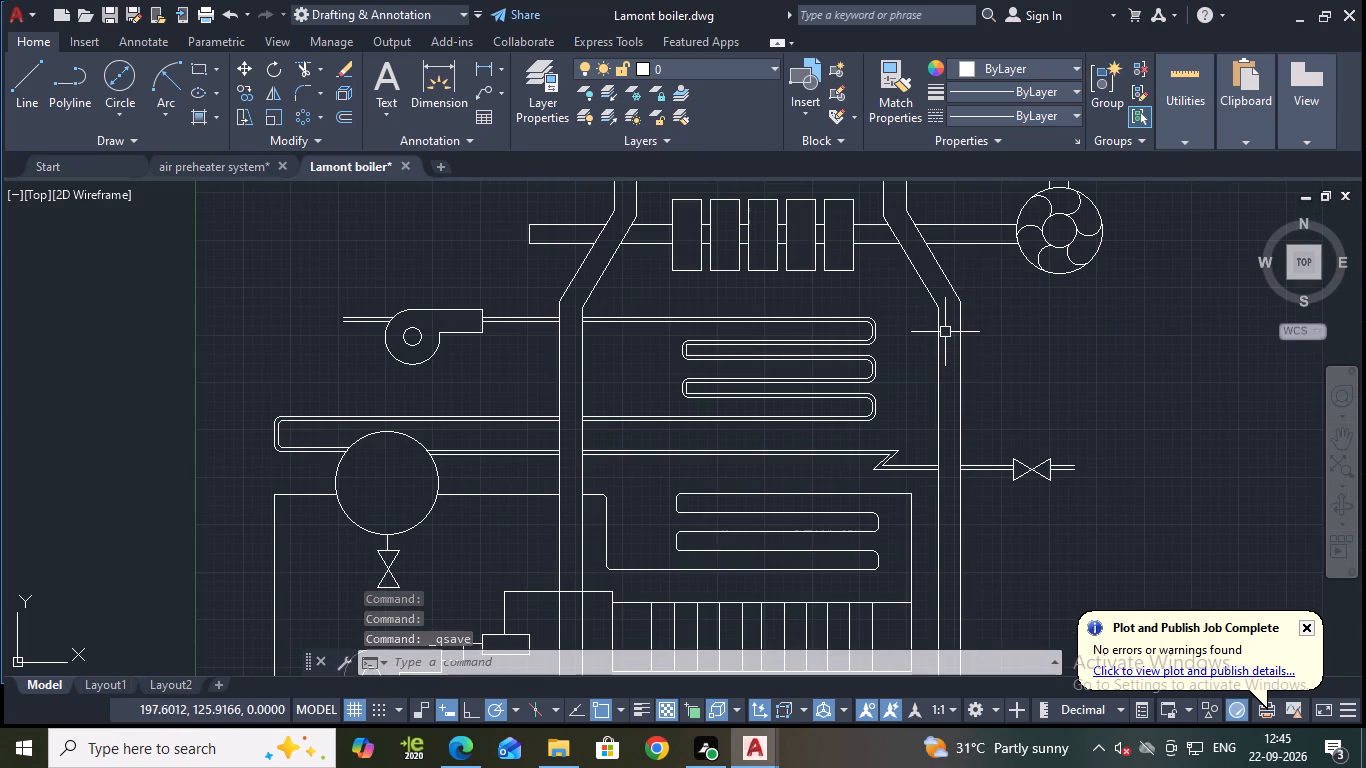
scroll(949, 331, "down", 1)
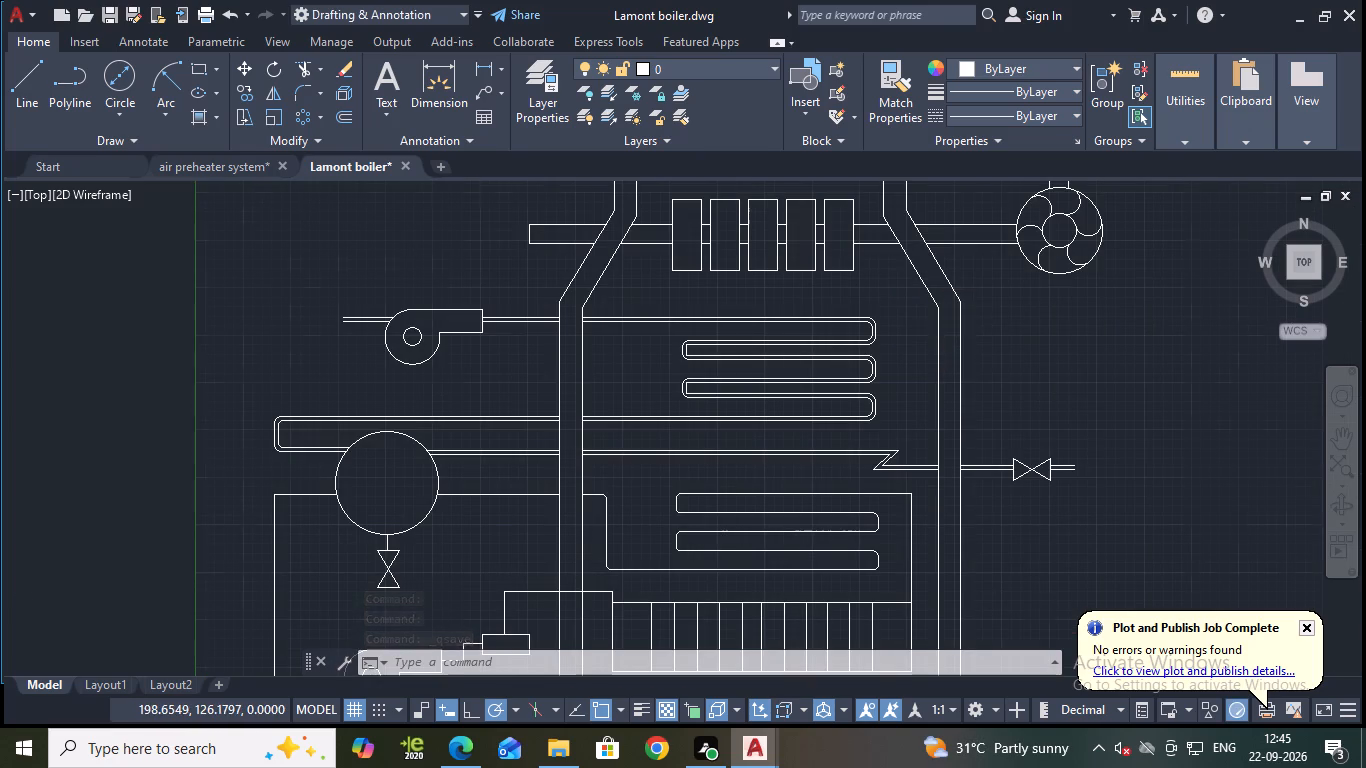
middle_click_drag(980, 347, 986, 312)
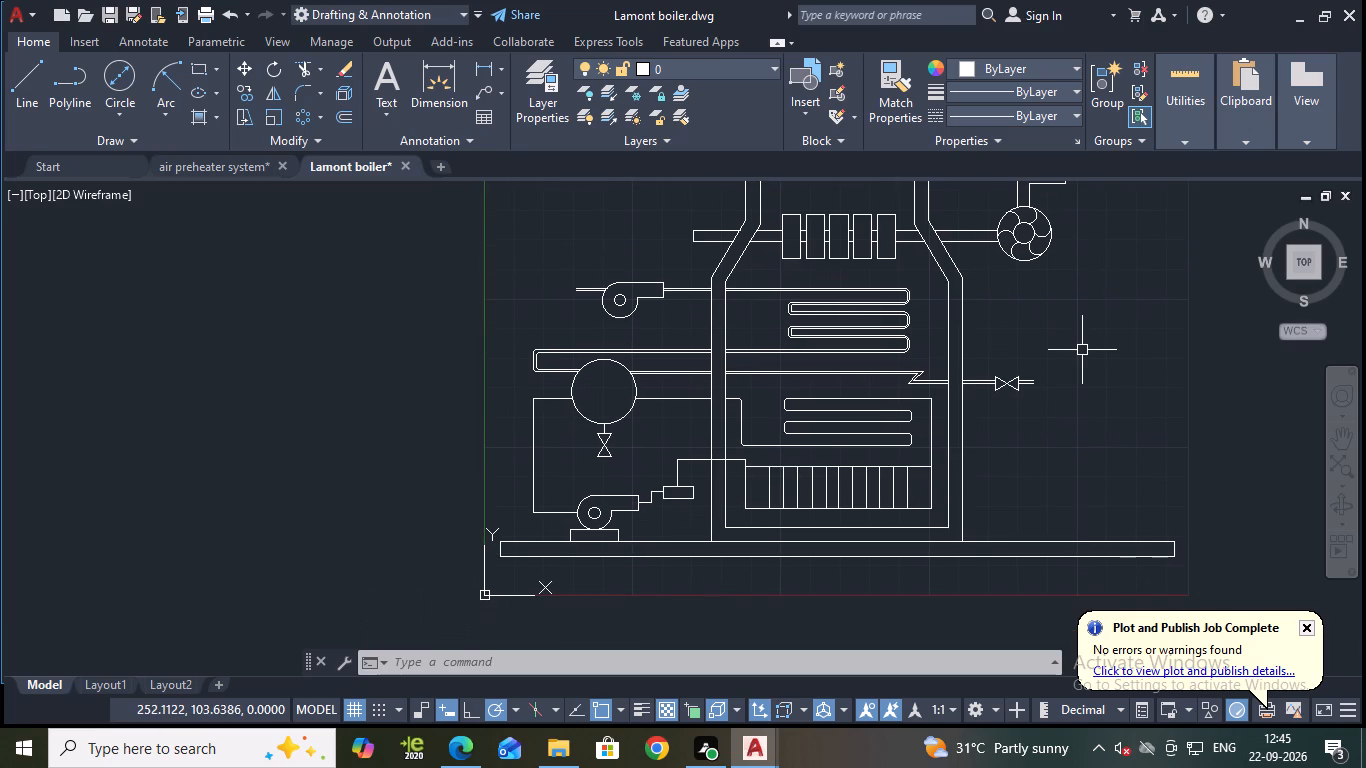
scroll(994, 435, "up", 1)
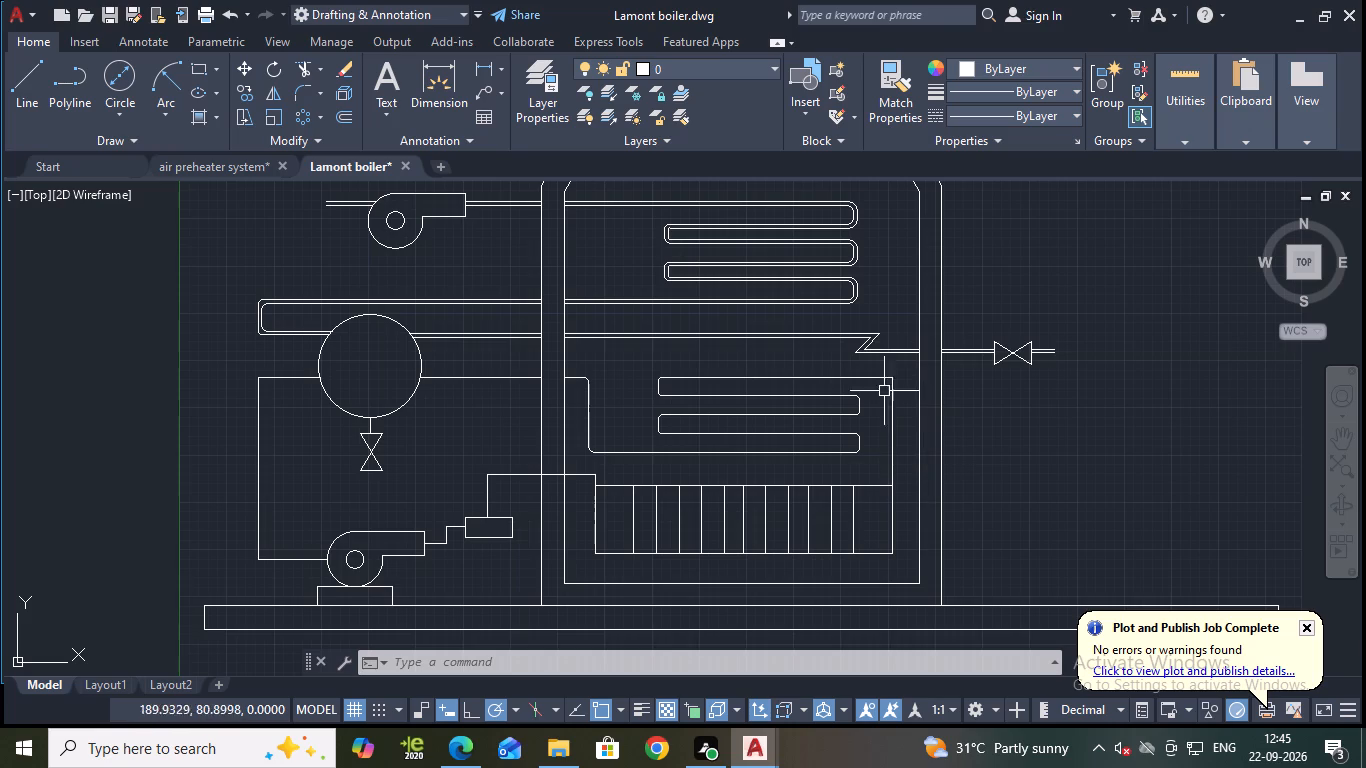
scroll(828, 327, "up", 1)
middle_click_drag(867, 345, 893, 451)
middle_click_drag(856, 375, 856, 374)
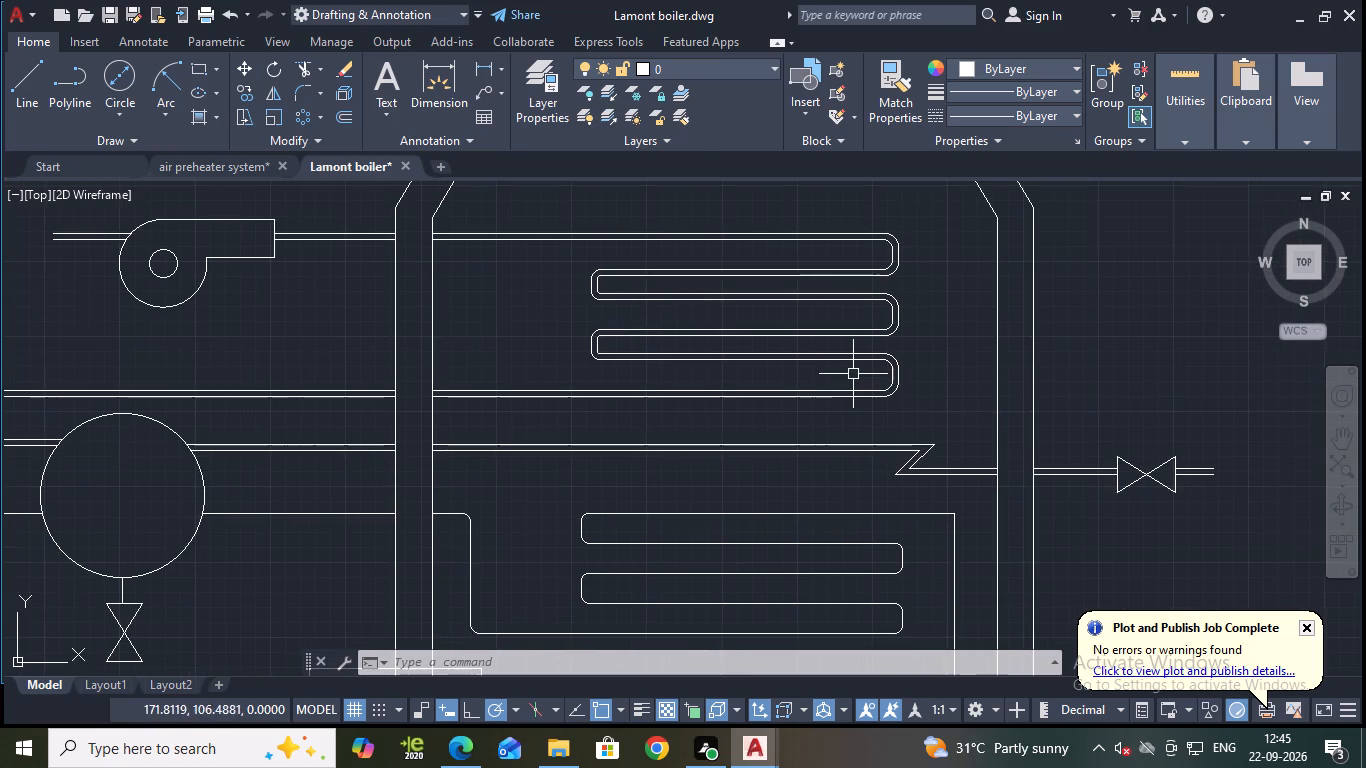
middle_click_drag(856, 374, 870, 385)
scroll(870, 385, "down", 1)
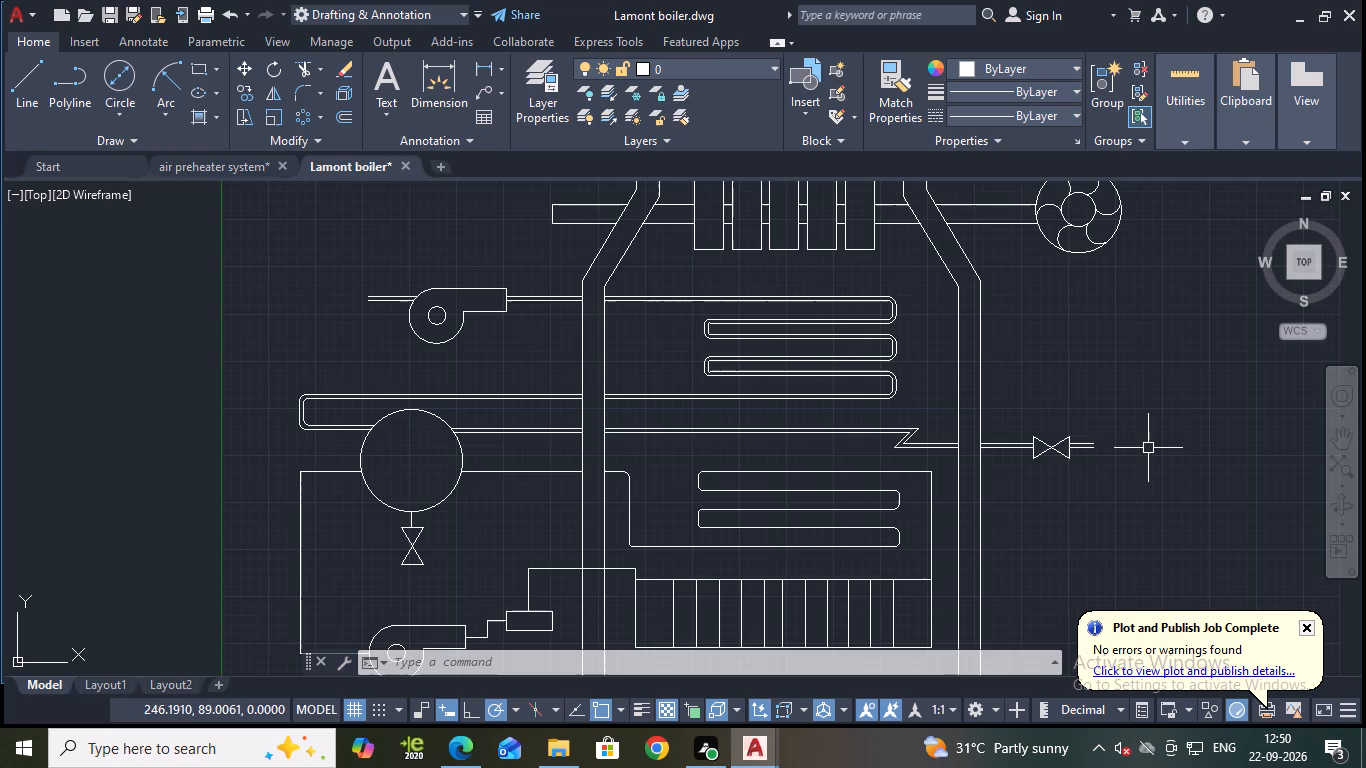
scroll(1146, 447, "down", 2)
scroll(1157, 429, "up", 2)
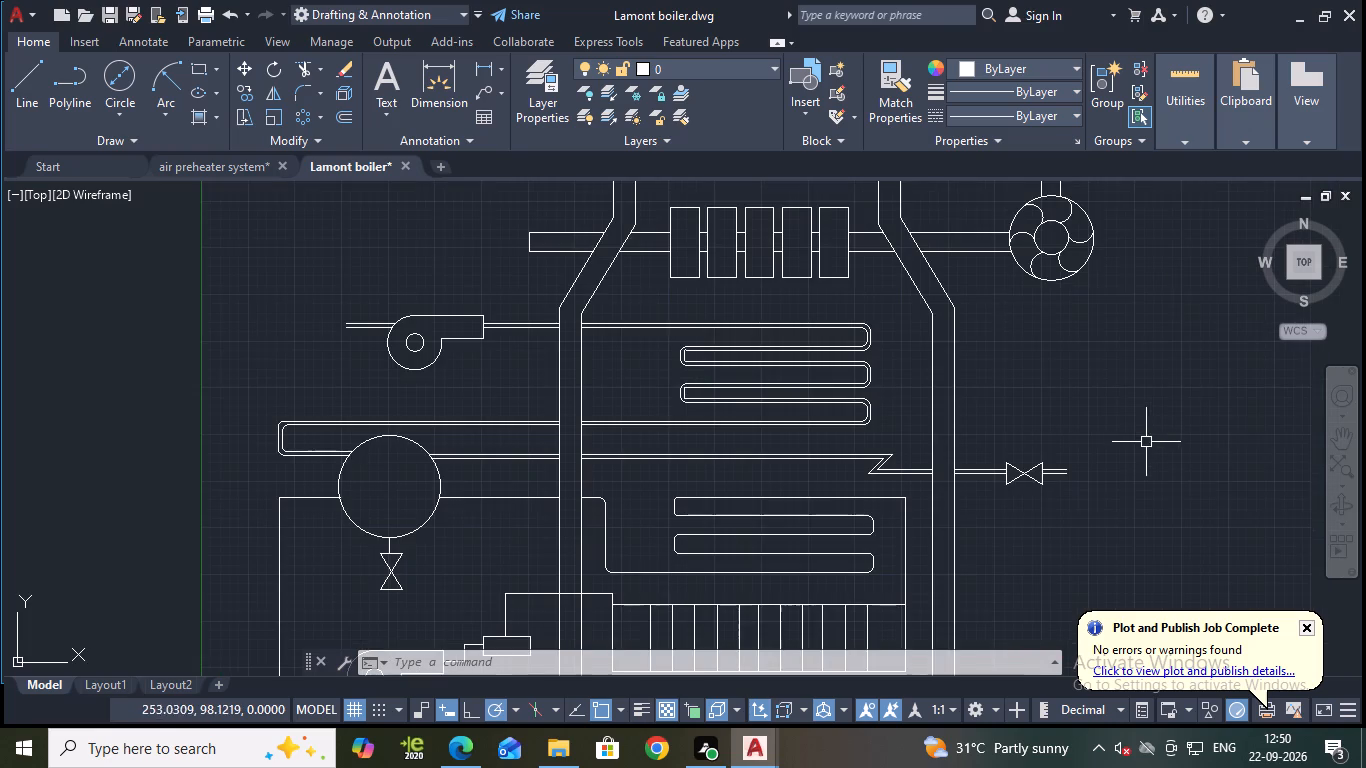
middle_click_drag(1145, 442, 1147, 421)
middle_click(1030, 361)
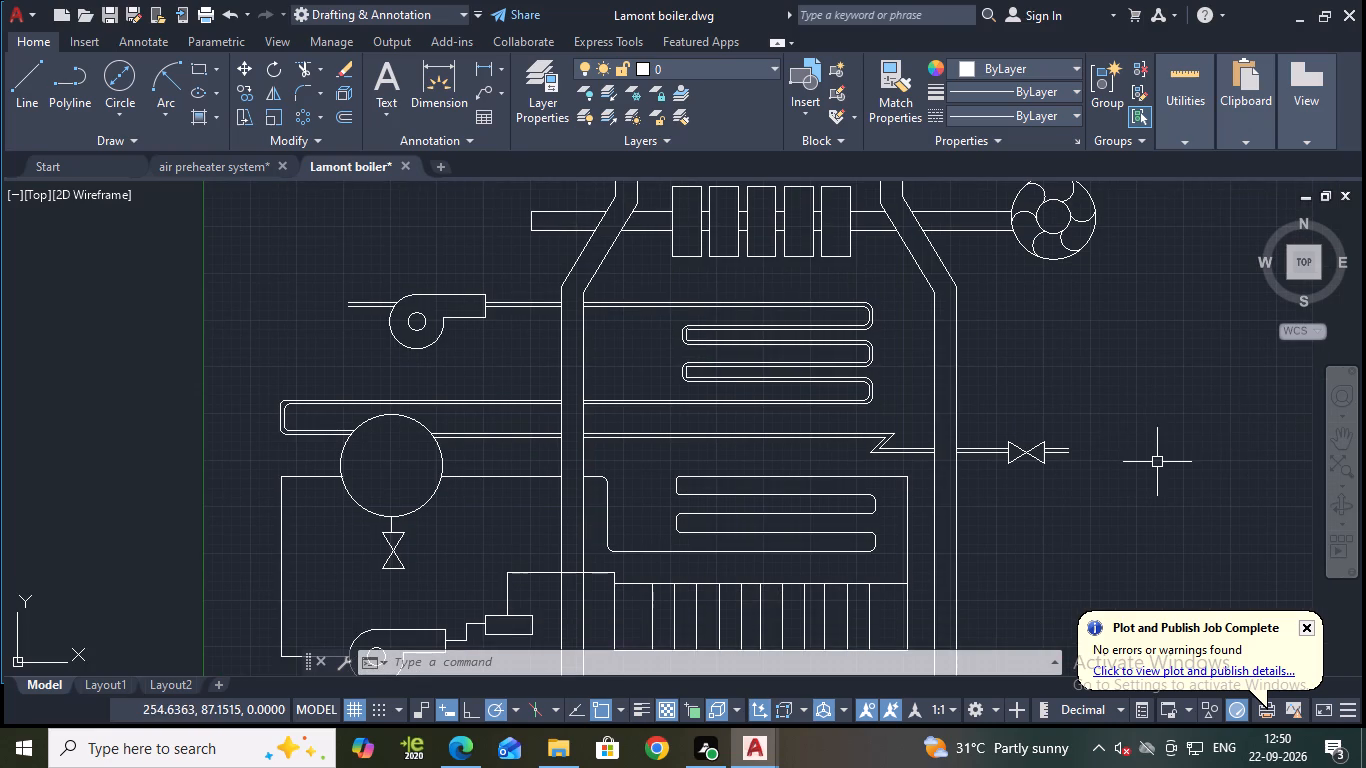
middle_click_drag(1155, 439, 1229, 365)
scroll(1159, 407, "up", 1)
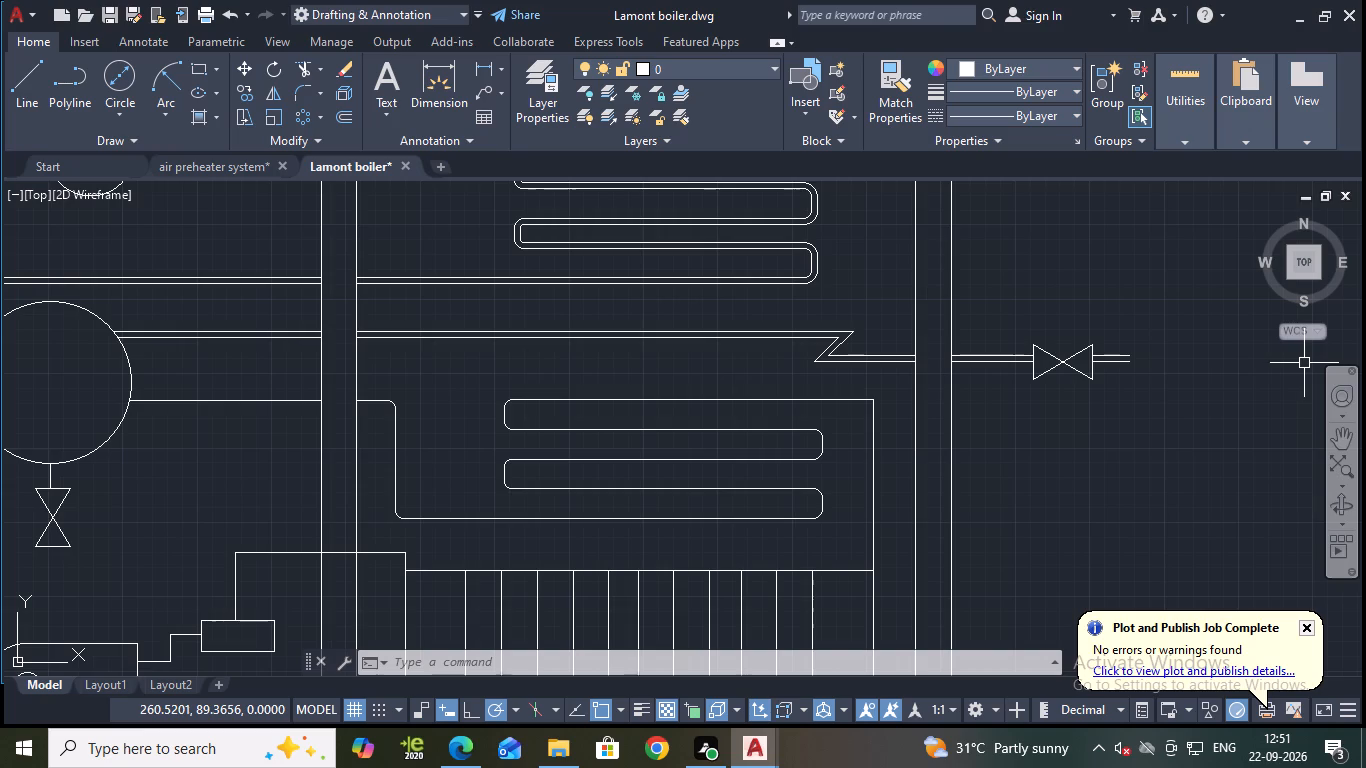
scroll(1223, 373, "down", 1)
middle_click_drag(1149, 450, 1207, 390)
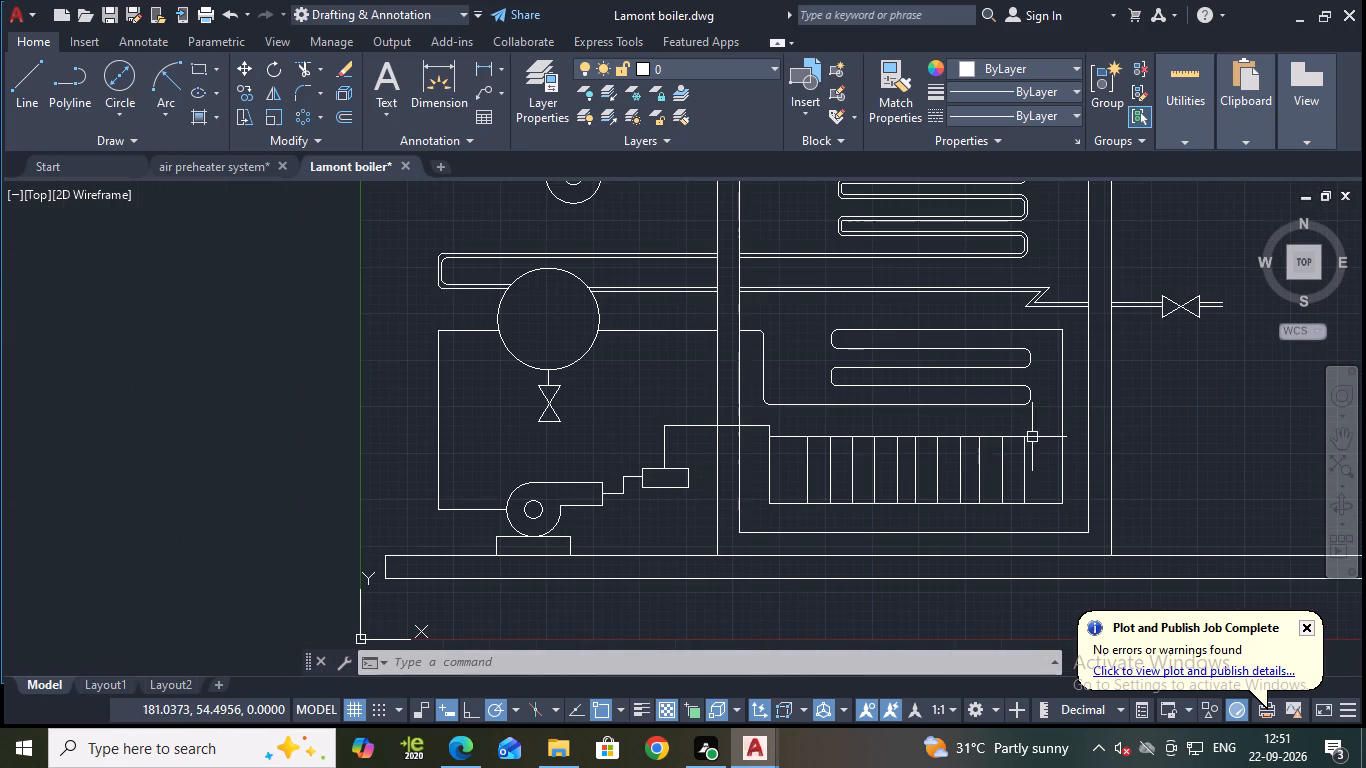
middle_click_drag(1103, 453, 1008, 473)
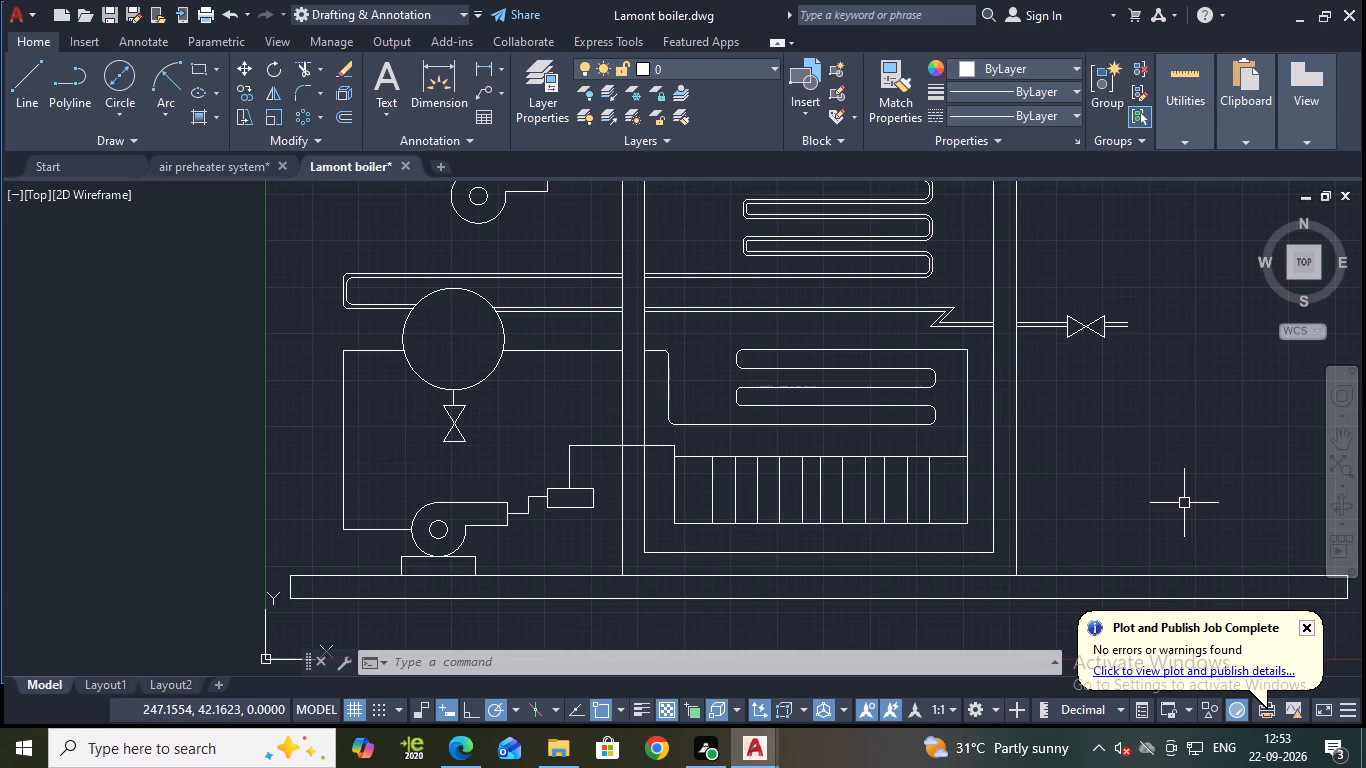
middle_click_drag(1184, 503, 1170, 512)
scroll(1164, 501, "down", 1)
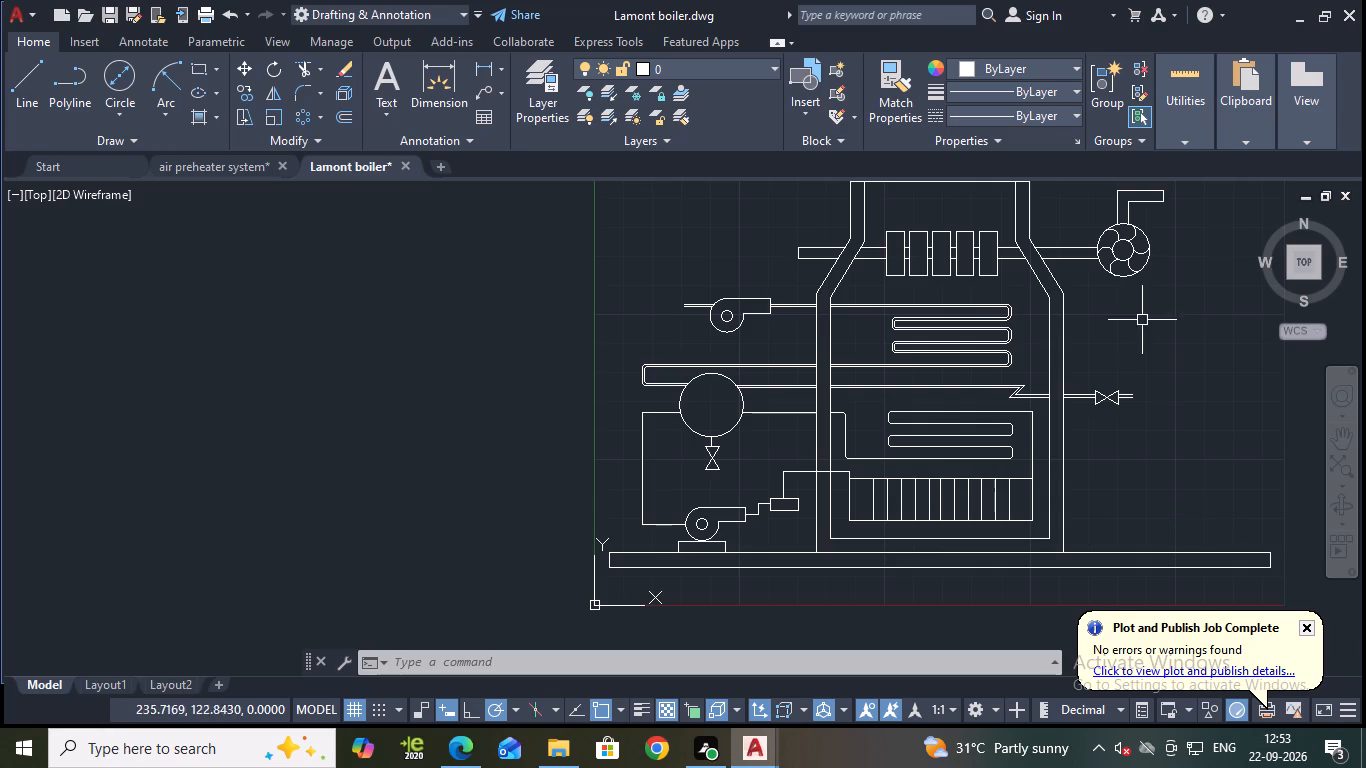
middle_click_drag(1188, 288, 1095, 327)
scroll(1091, 330, "up", 1)
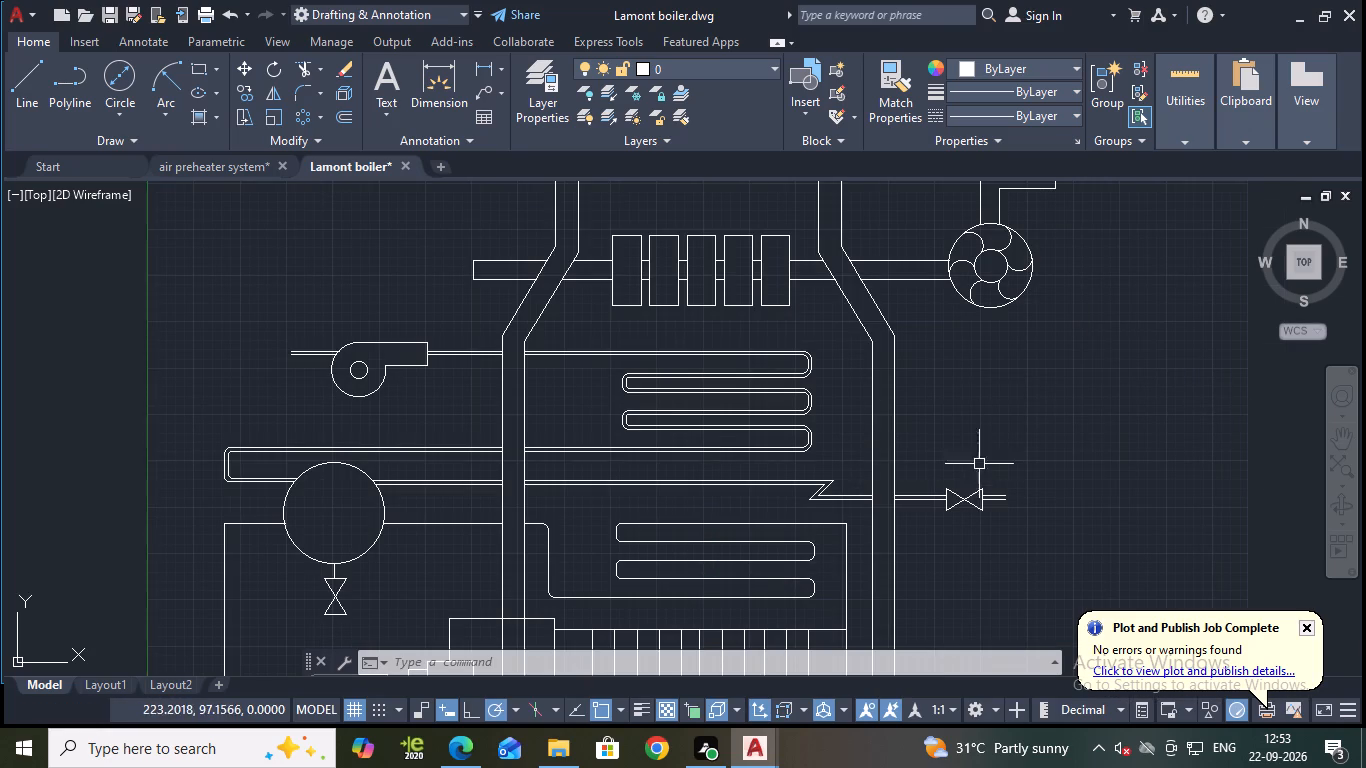
middle_click_drag(1011, 419, 1041, 317)
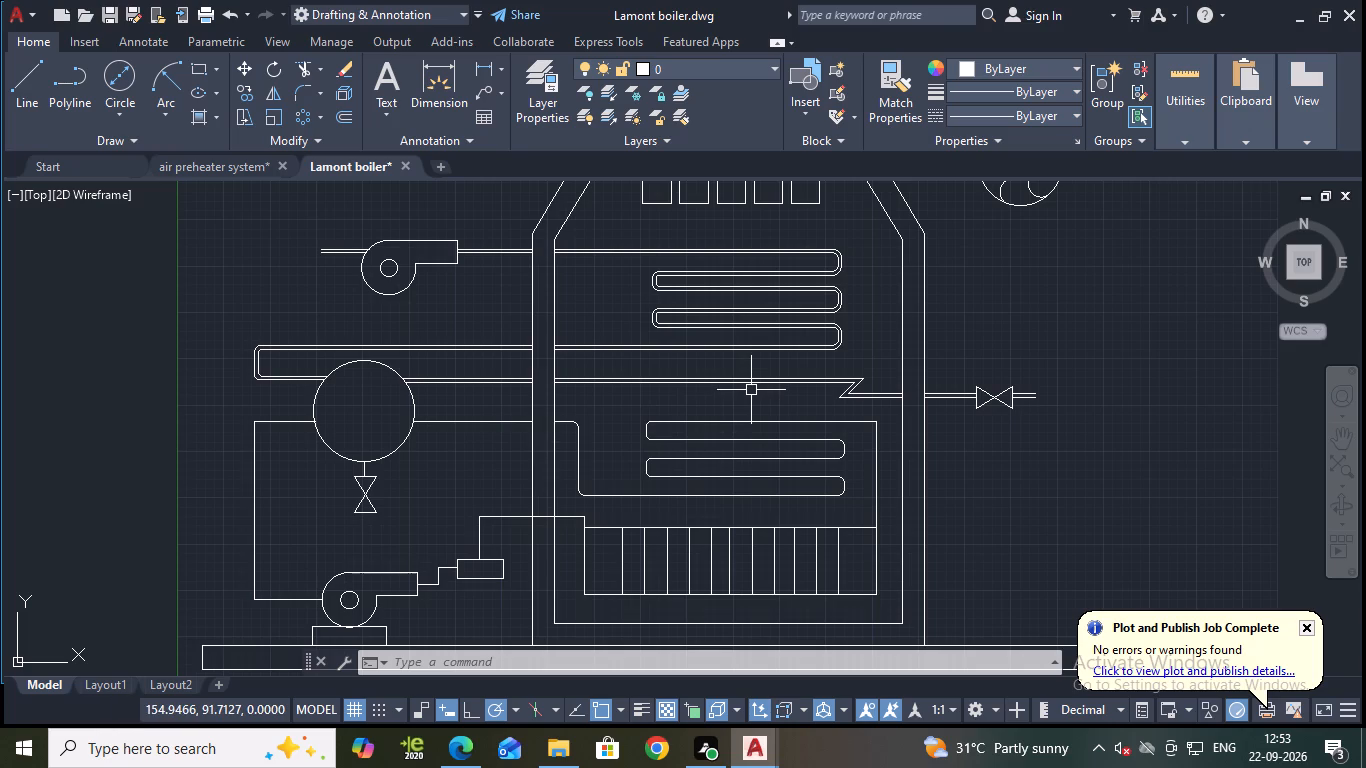
Join the lower coil with the tube-bank outline and the single-line pipes linking the drum, lower pump and small rectangular box.
left_click(729, 496)
left_click_drag(854, 505, 846, 496)
left_click(646, 409)
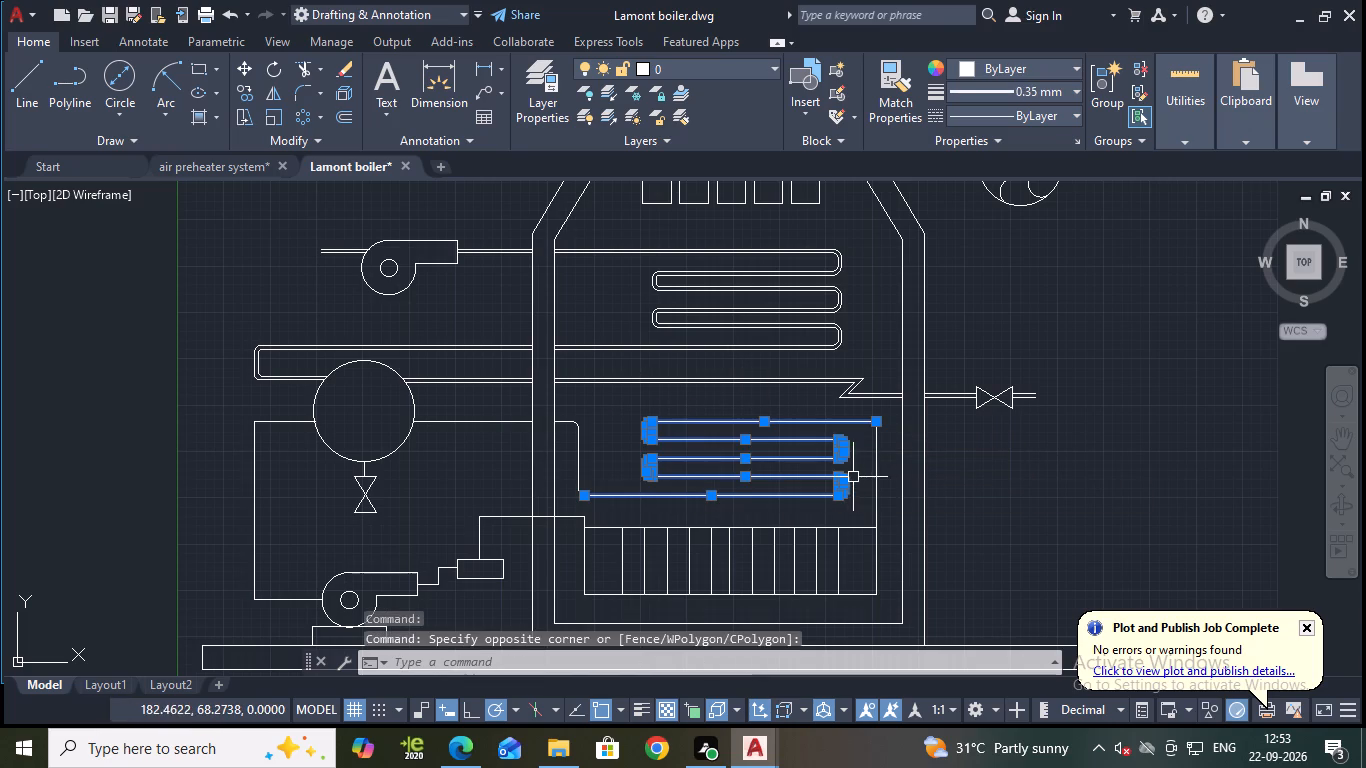
left_click(873, 467)
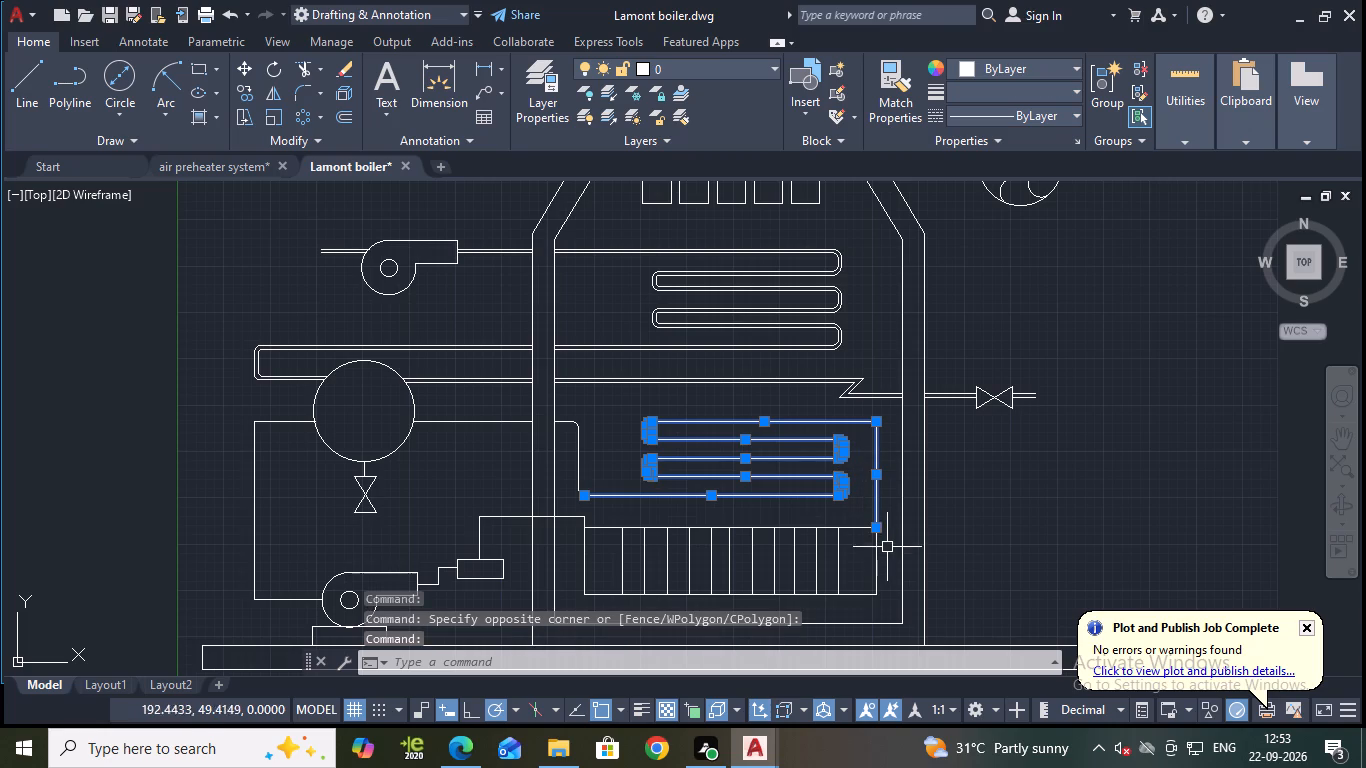
left_click(874, 548)
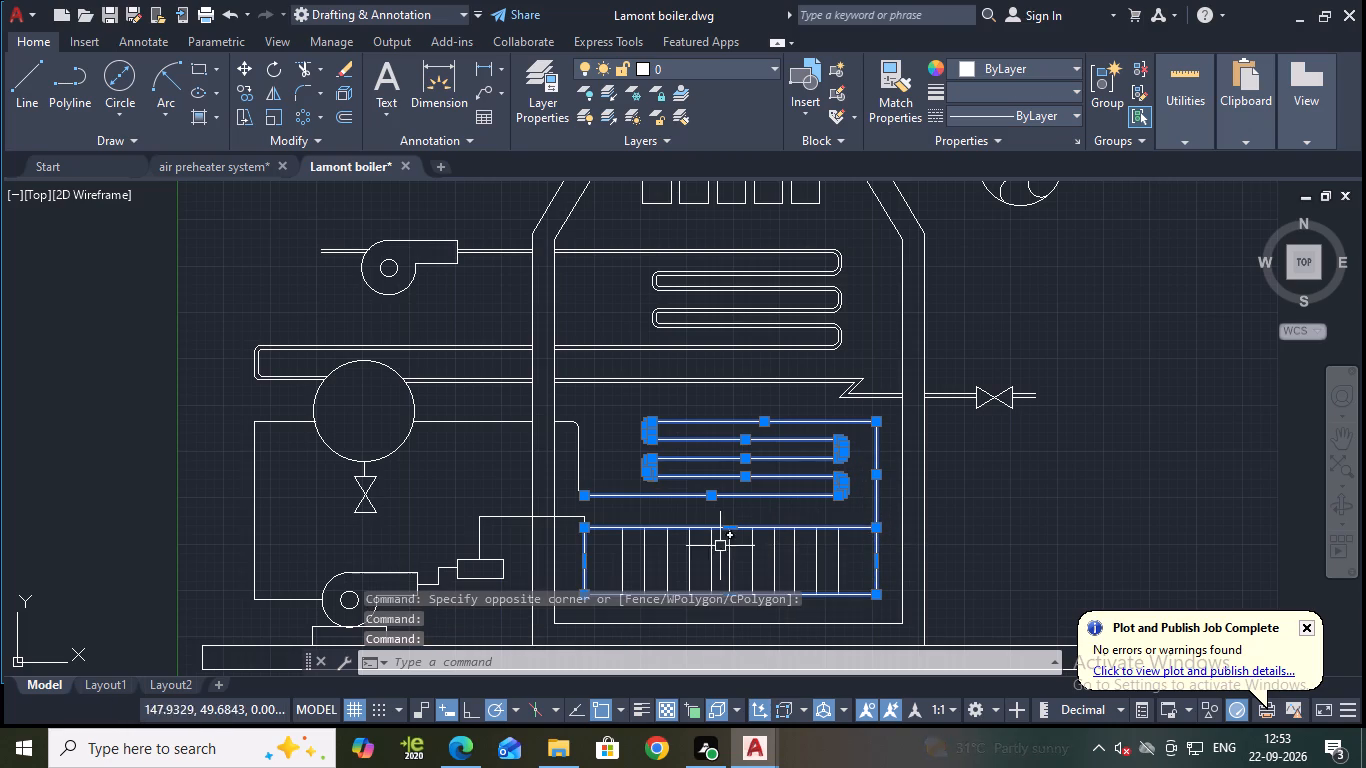
left_click(502, 516)
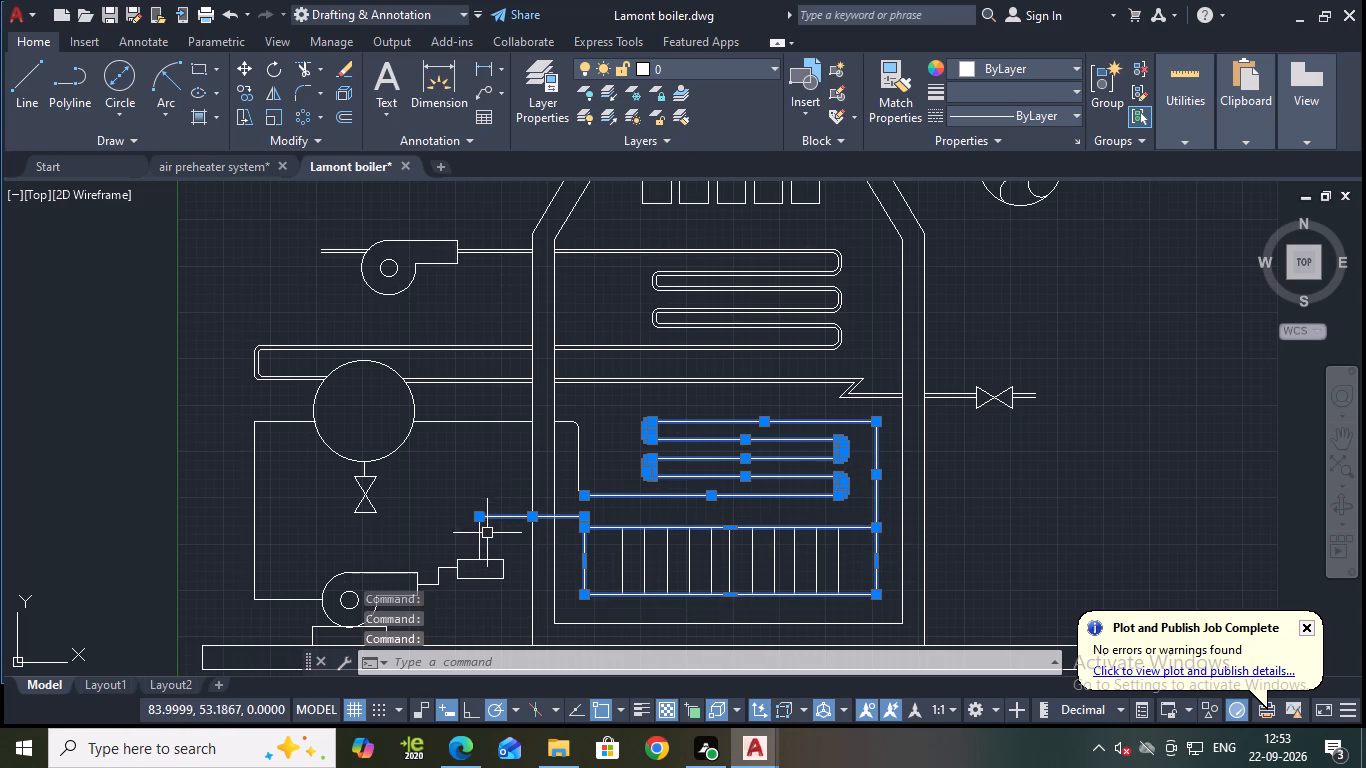
left_click(480, 538)
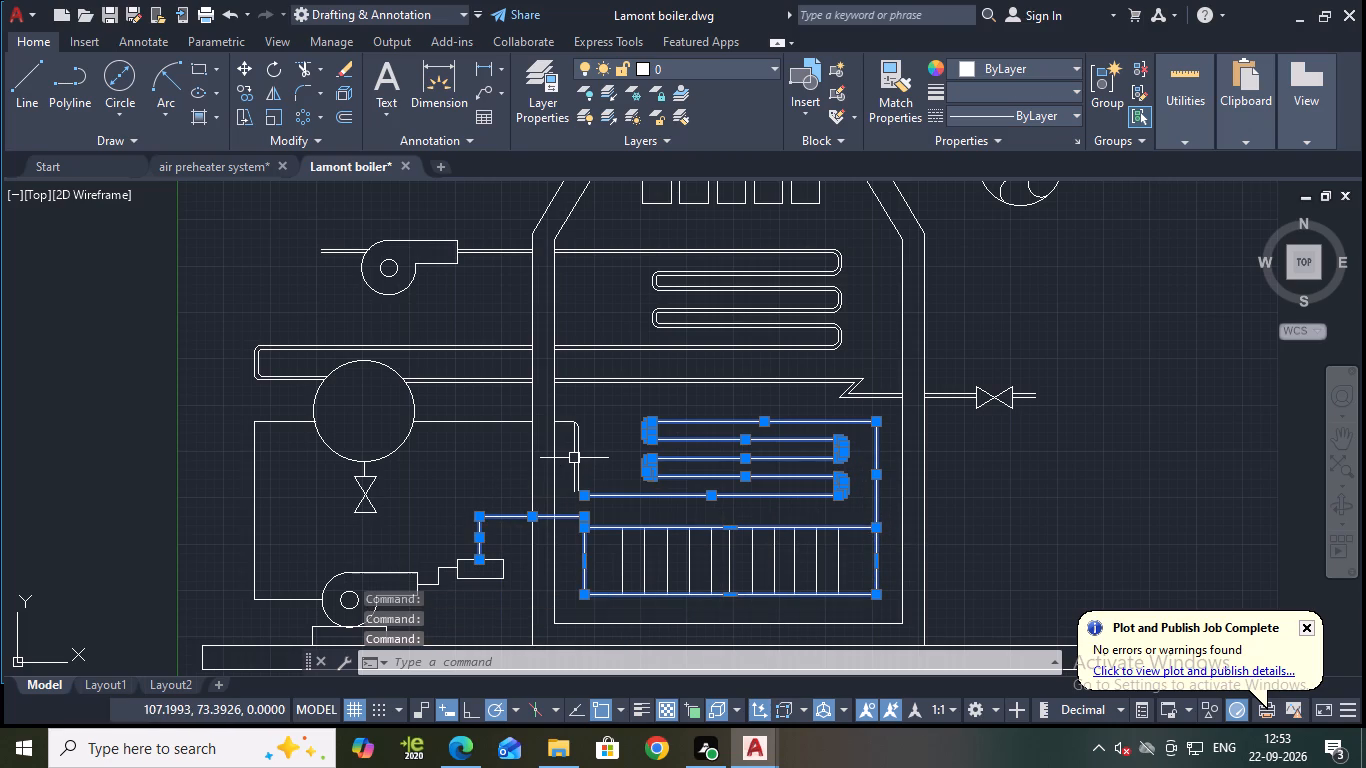
left_click(575, 457)
scroll(575, 439, "up", 2)
left_click(550, 401)
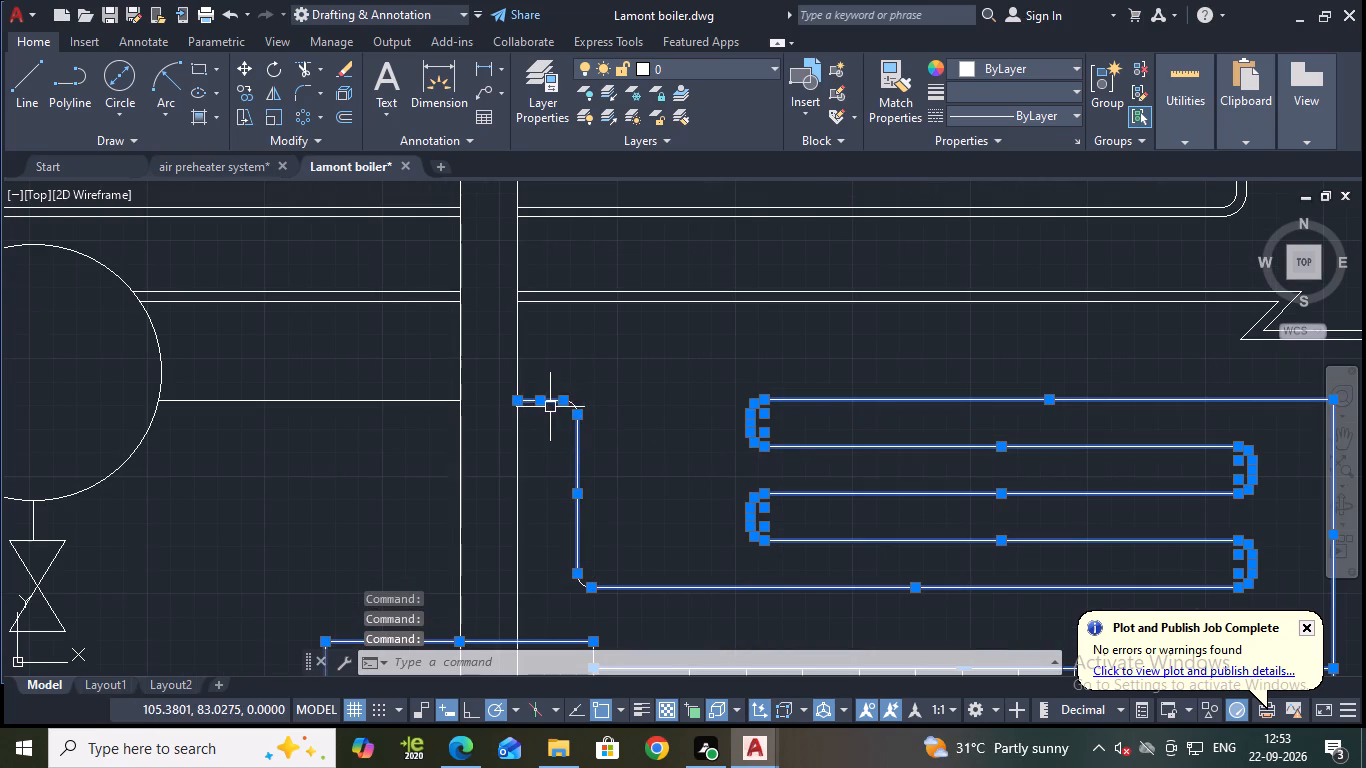
left_click(413, 399)
scroll(413, 399, "down", 1)
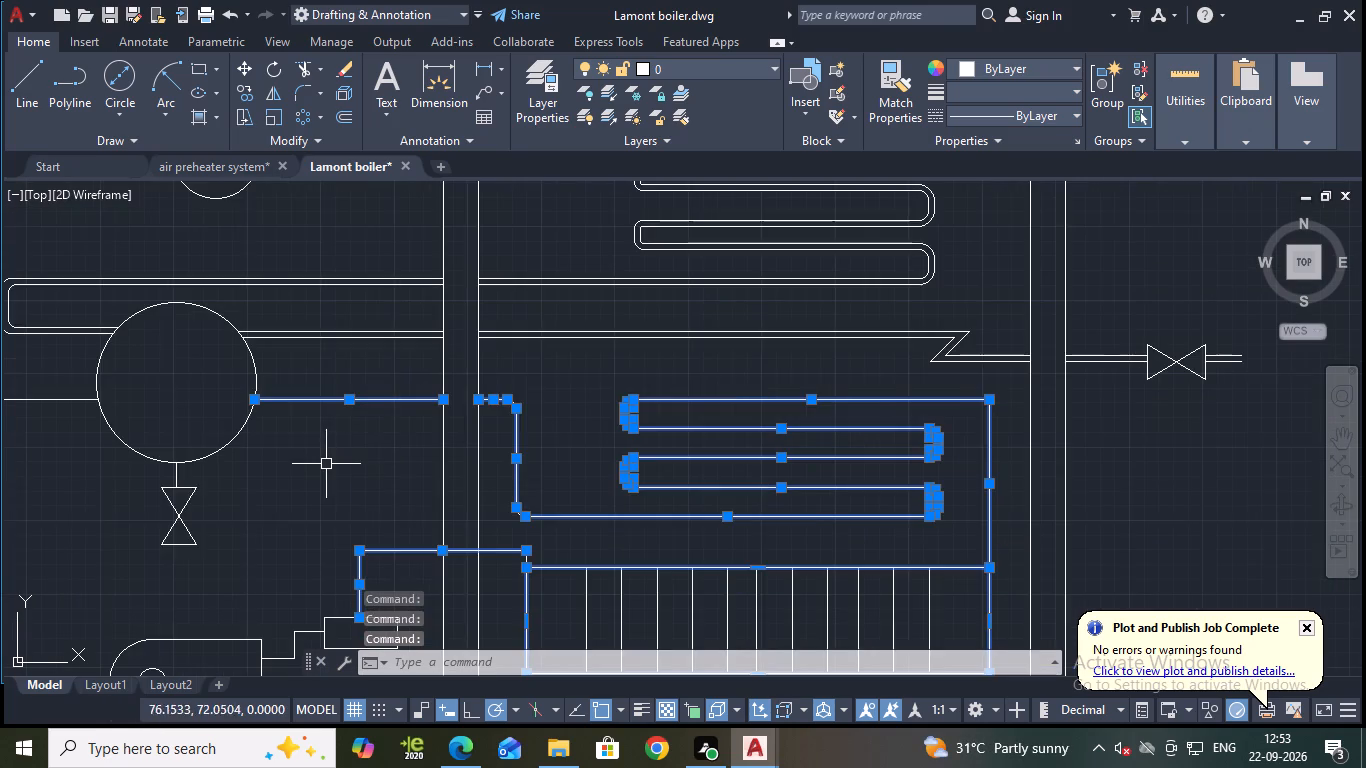
scroll(326, 464, "down", 1)
middle_click_drag(349, 469, 375, 454)
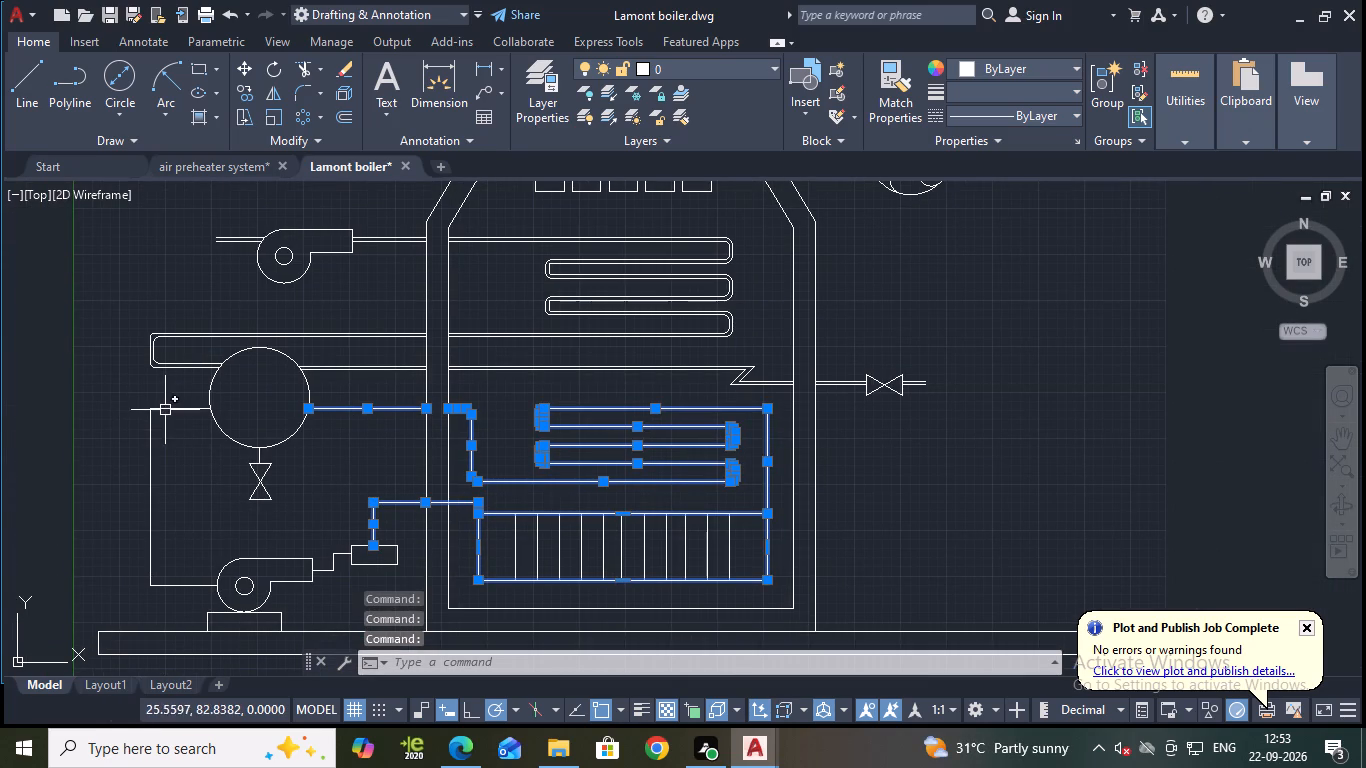
left_click(165, 410)
left_click(154, 447)
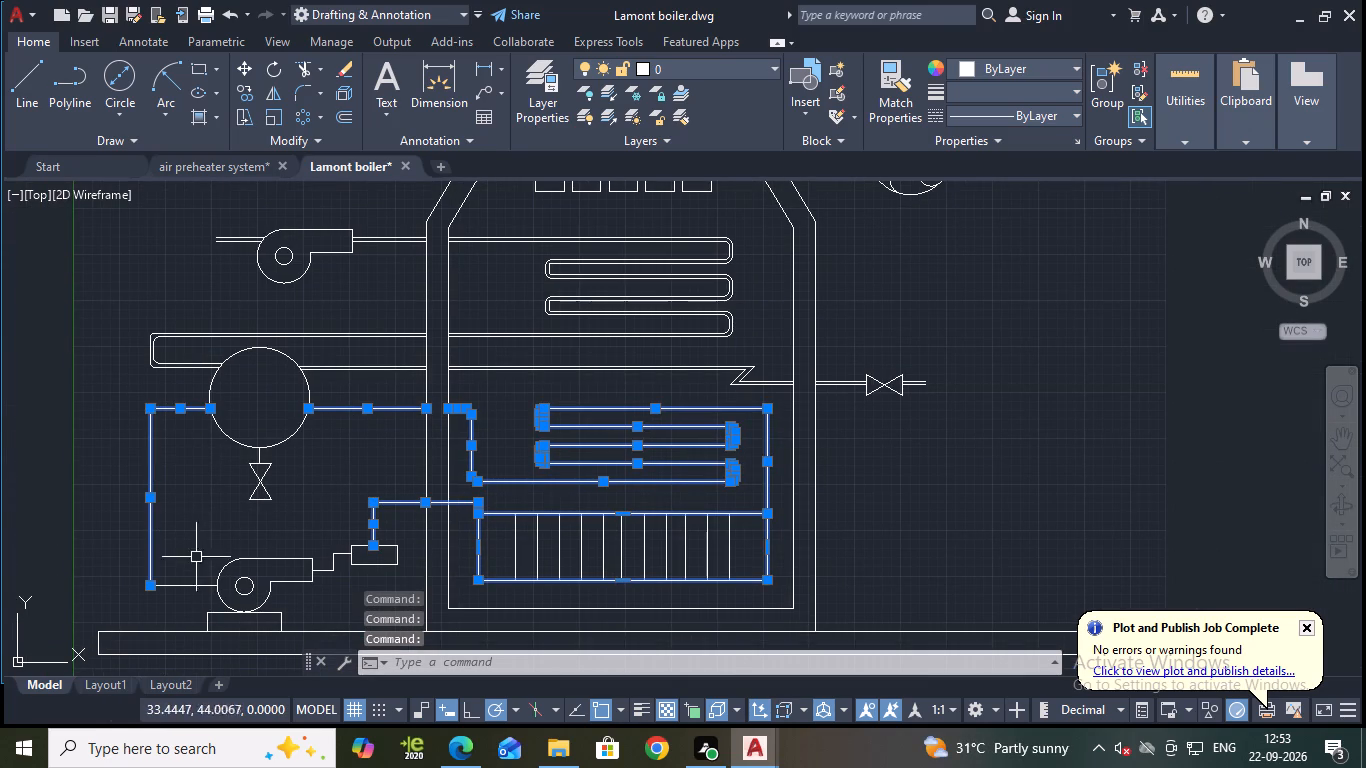
left_click(185, 584)
scroll(325, 553, "up", 2)
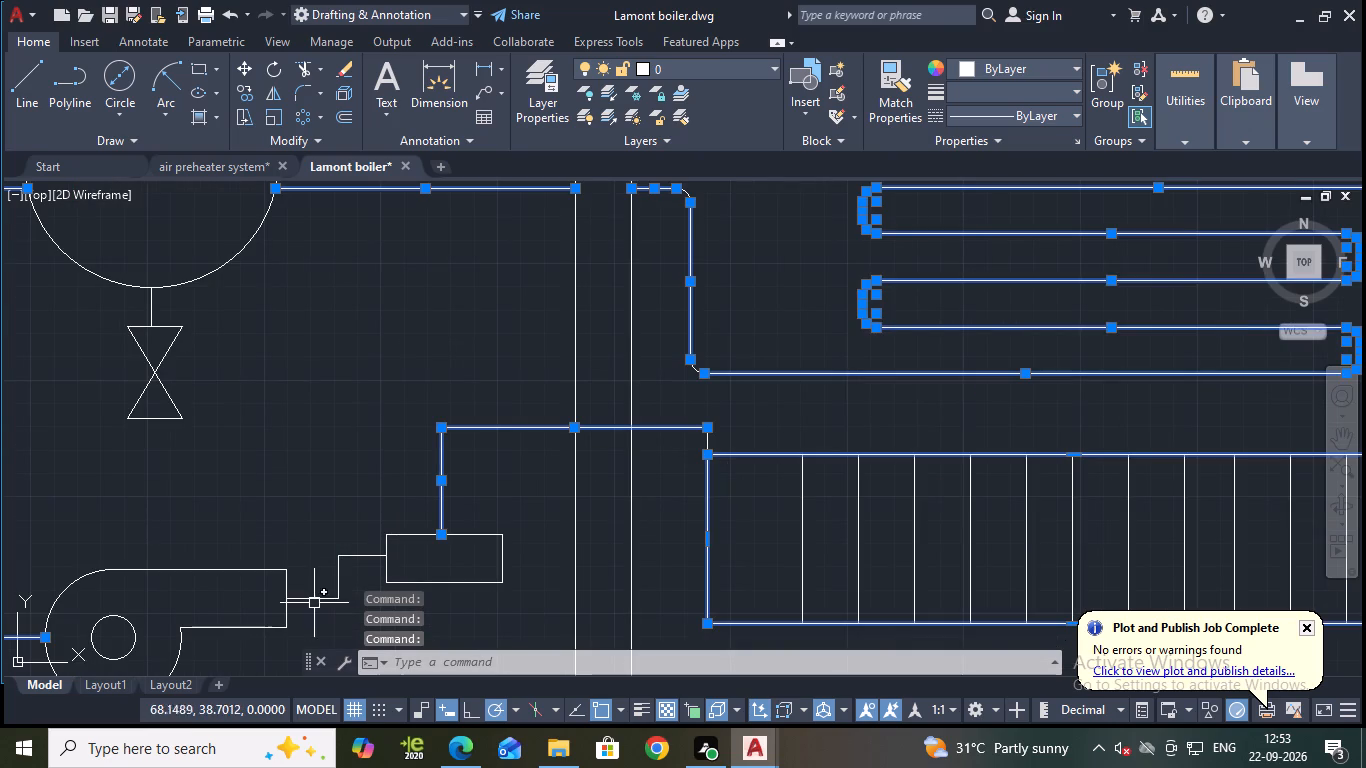
left_click(314, 603)
left_click(337, 575)
left_click(355, 553)
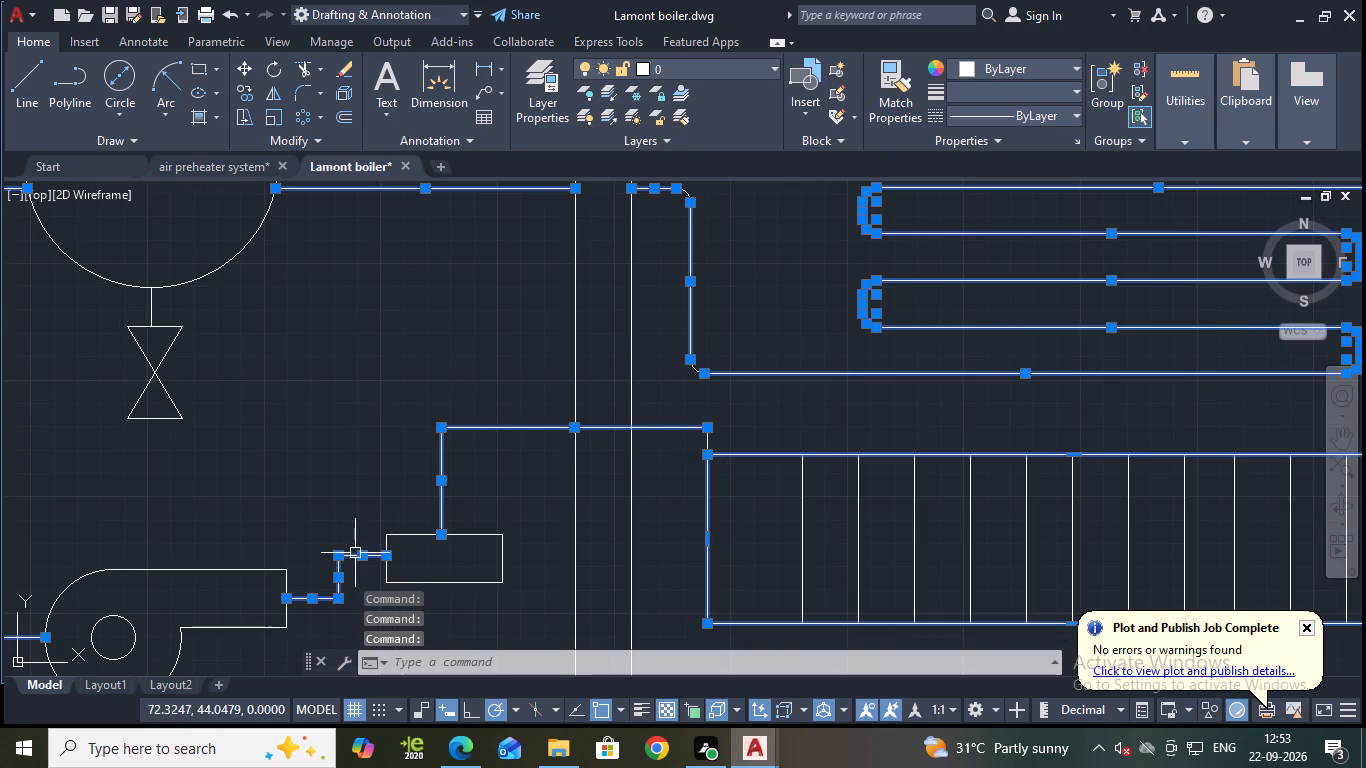
key("j")
key("Return")
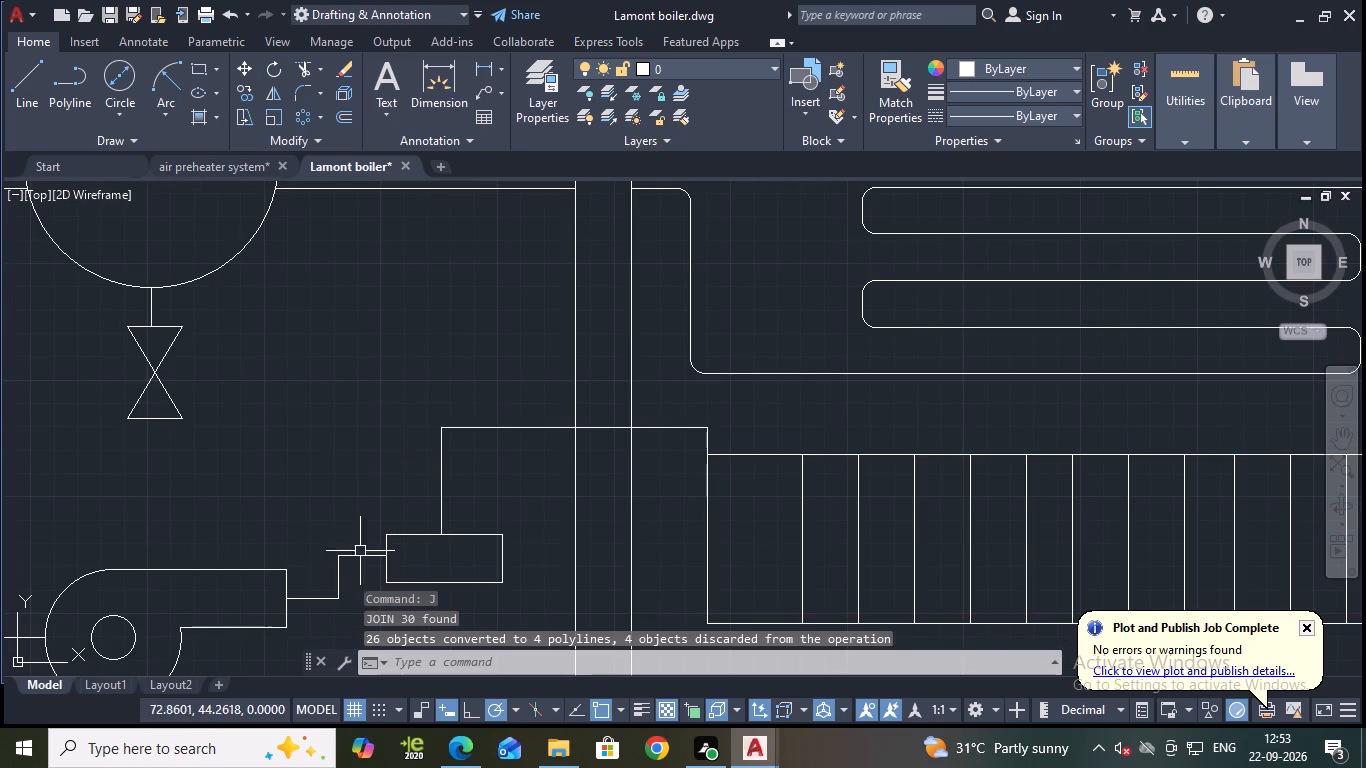
Join the lower coil with its left vertical pipe, the rounded lower corner and the short pipe at the boiler wall.
left_click(774, 374)
left_click(688, 318)
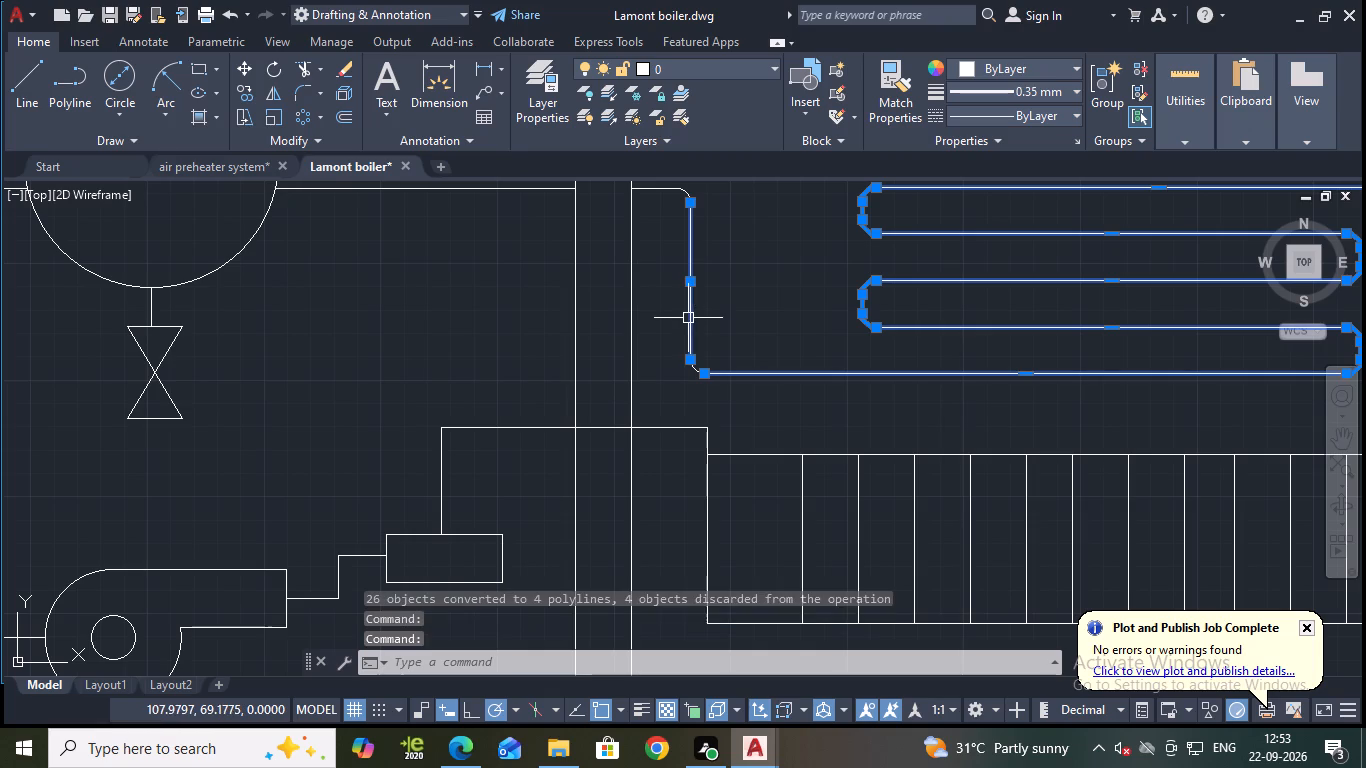
scroll(739, 340, "up", 2)
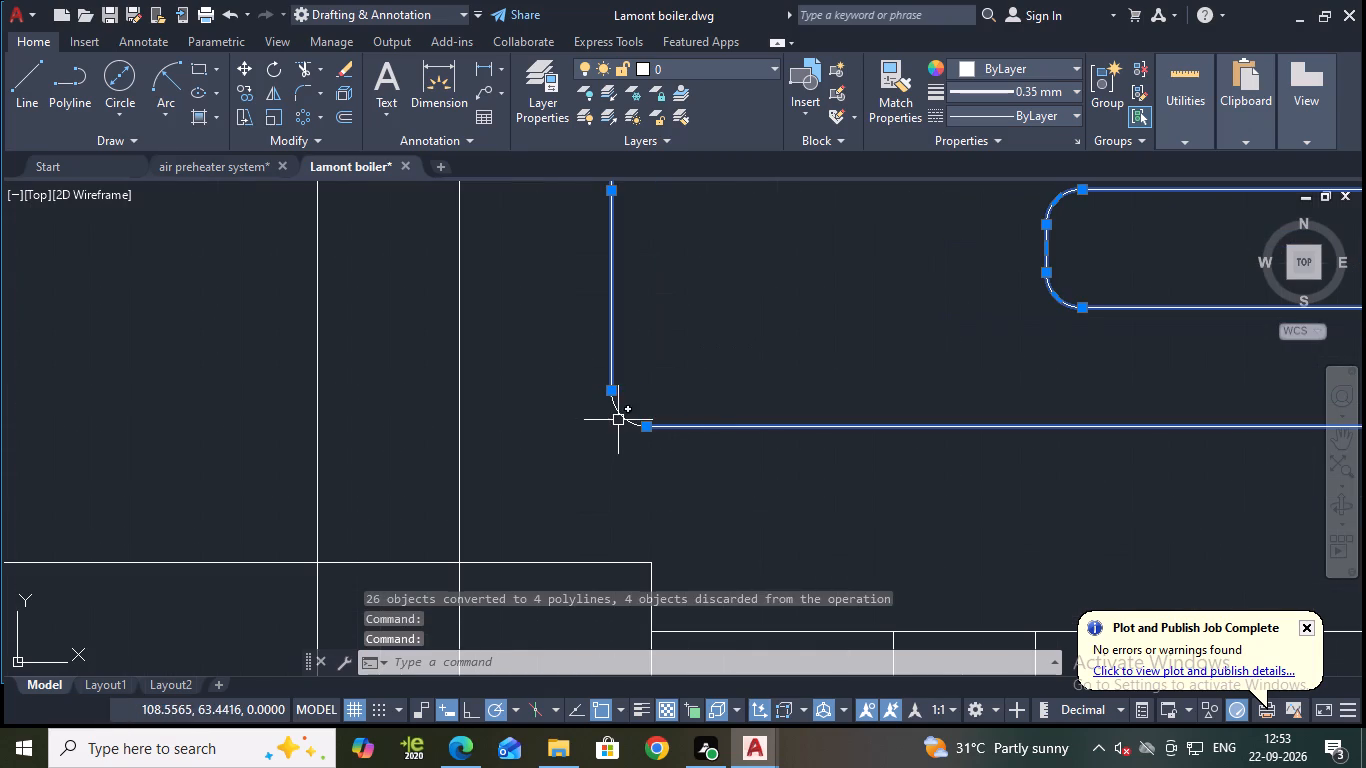
left_click(618, 420)
scroll(651, 387, "down", 3)
left_click(628, 284)
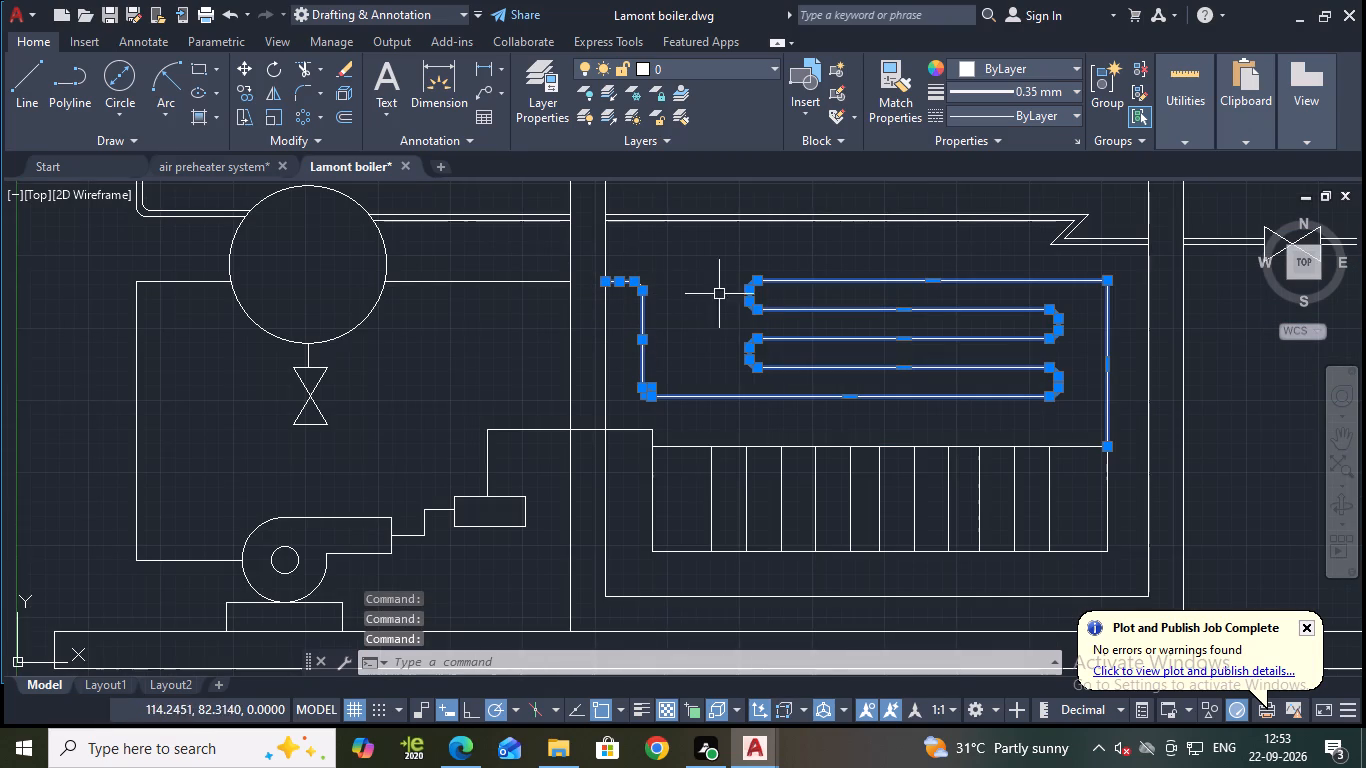
key("j")
key("Return")
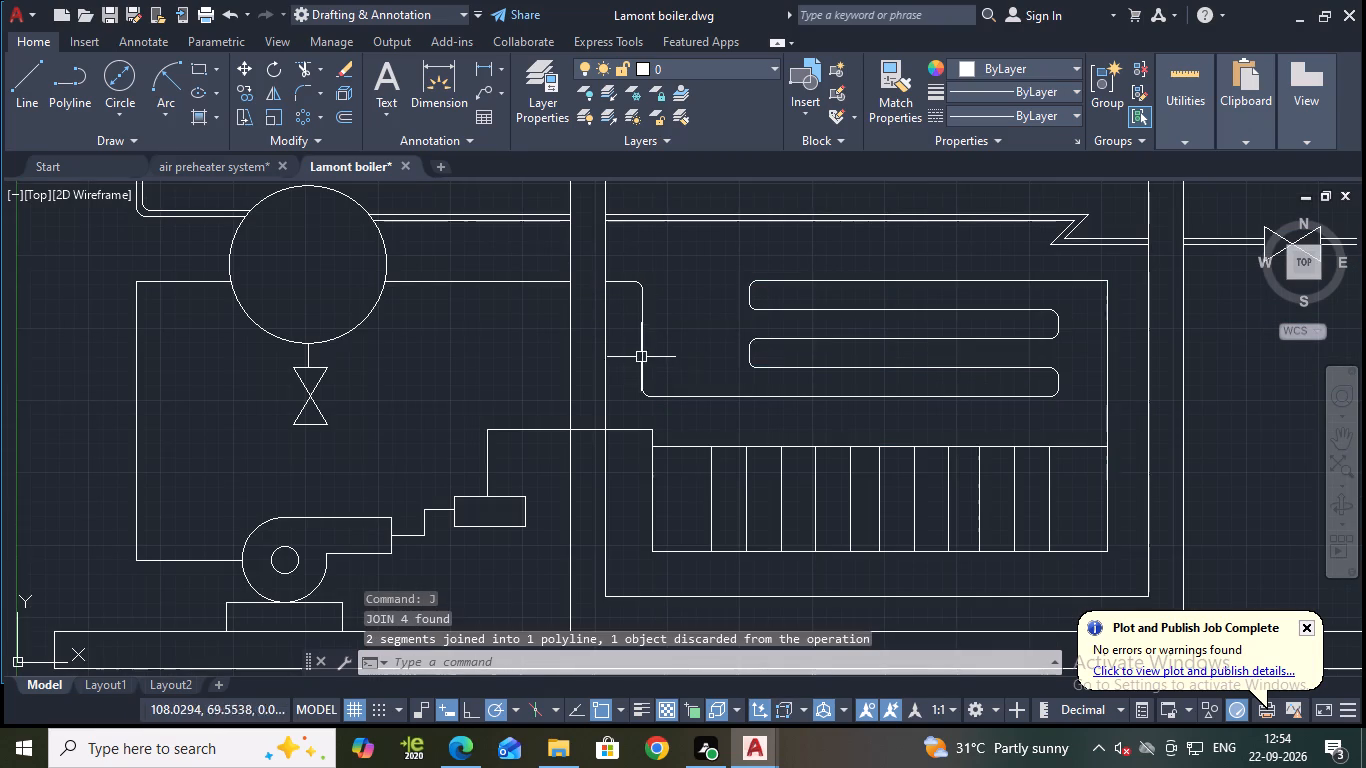
Join the short wall pipe and its rounded upper corner to the lower coil's vertical pipe.
left_click(643, 352)
scroll(643, 352, "up", 2)
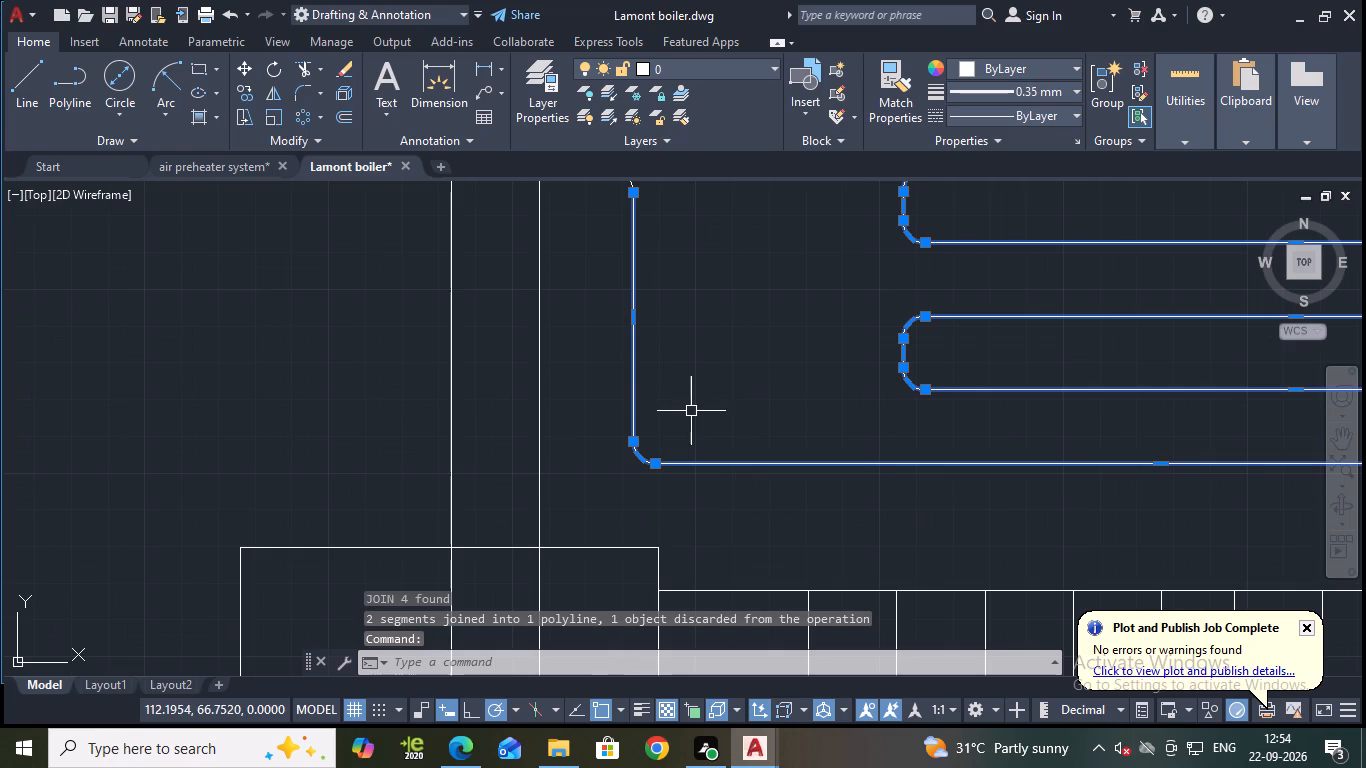
middle_click_drag(700, 399, 739, 598)
left_click(614, 369)
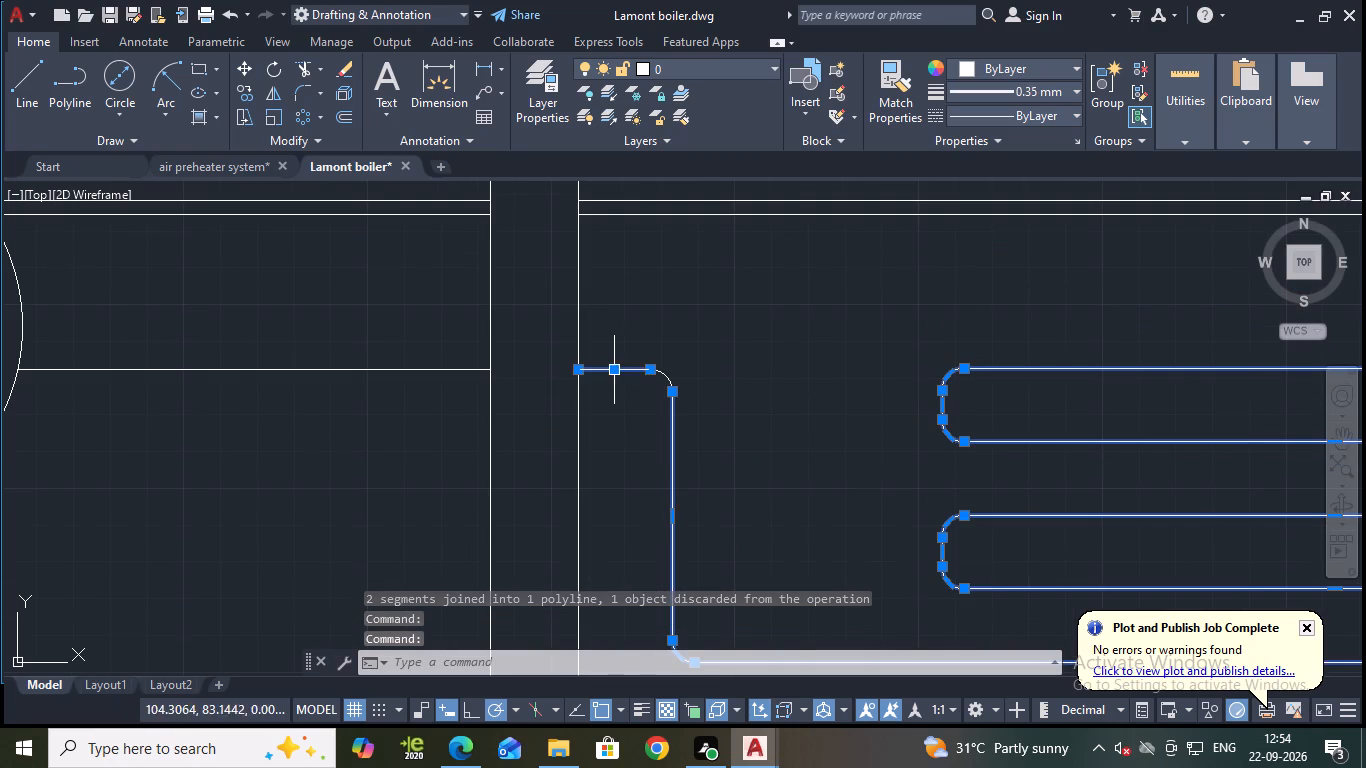
scroll(650, 370, "up", 2)
left_click(675, 386)
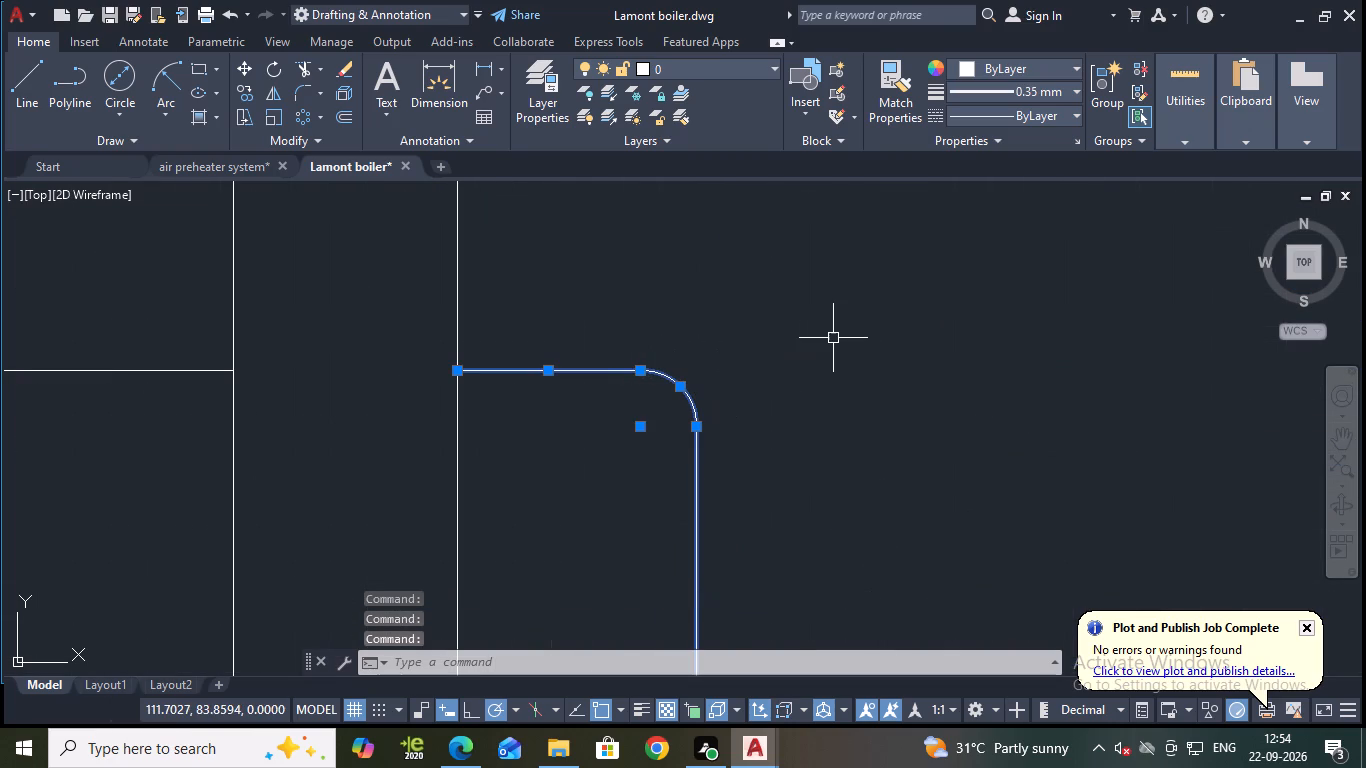
key("j")
key("Return")
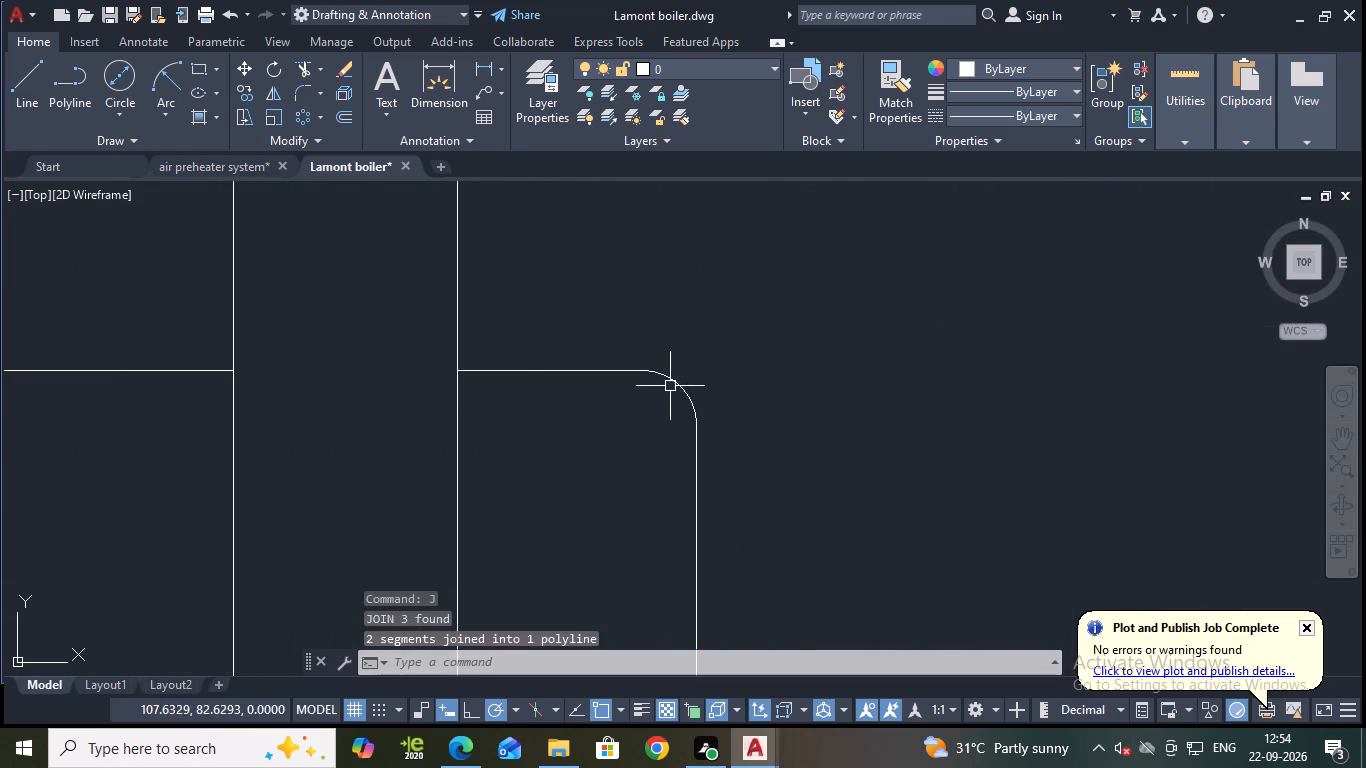
Check how the lower coil, tube-bank outline and single-line connecting pipes are joined by selecting them, and clear the selection.
left_click(620, 371)
scroll(759, 367, "down", 3)
scroll(928, 401, "down", 1)
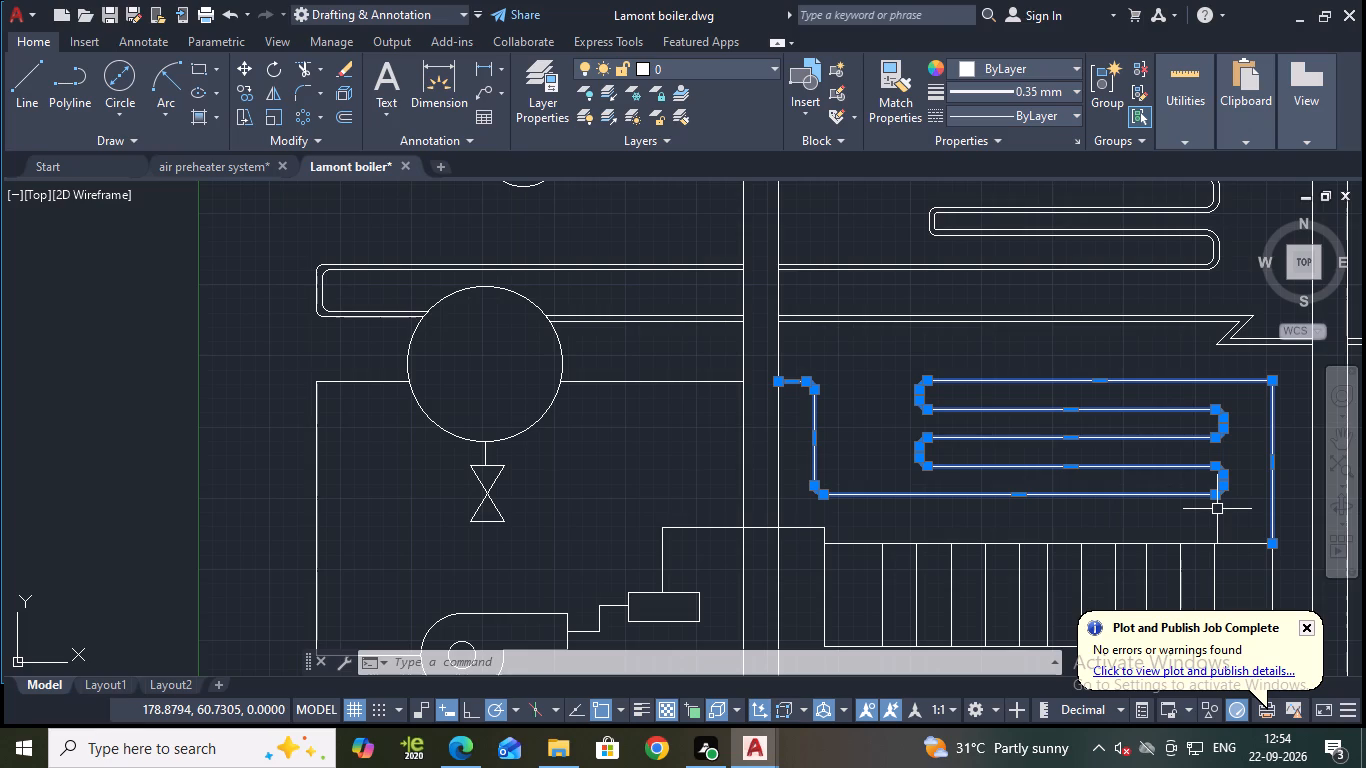
middle_click_drag(946, 376, 651, 334)
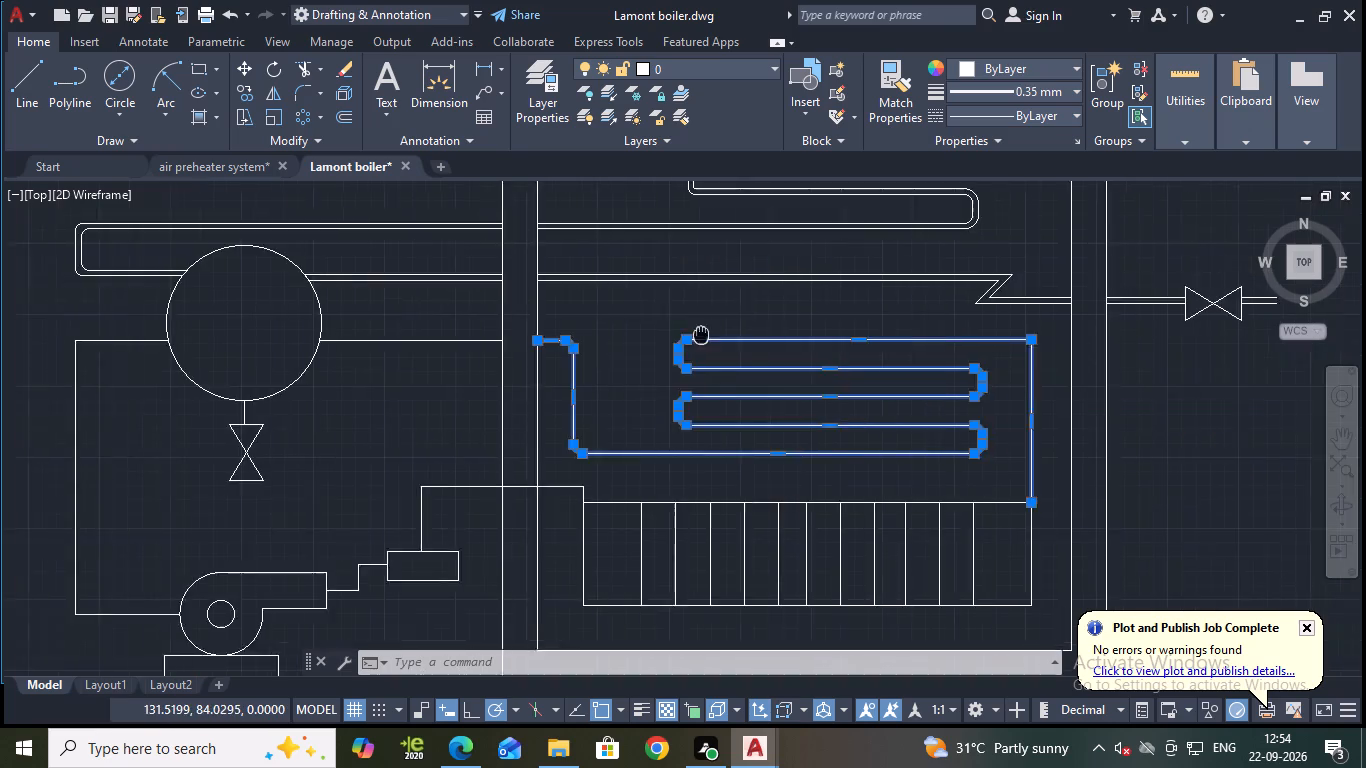
middle_click_drag(651, 334, 568, 328)
scroll(723, 317, "down", 1)
scroll(759, 314, "up", 1)
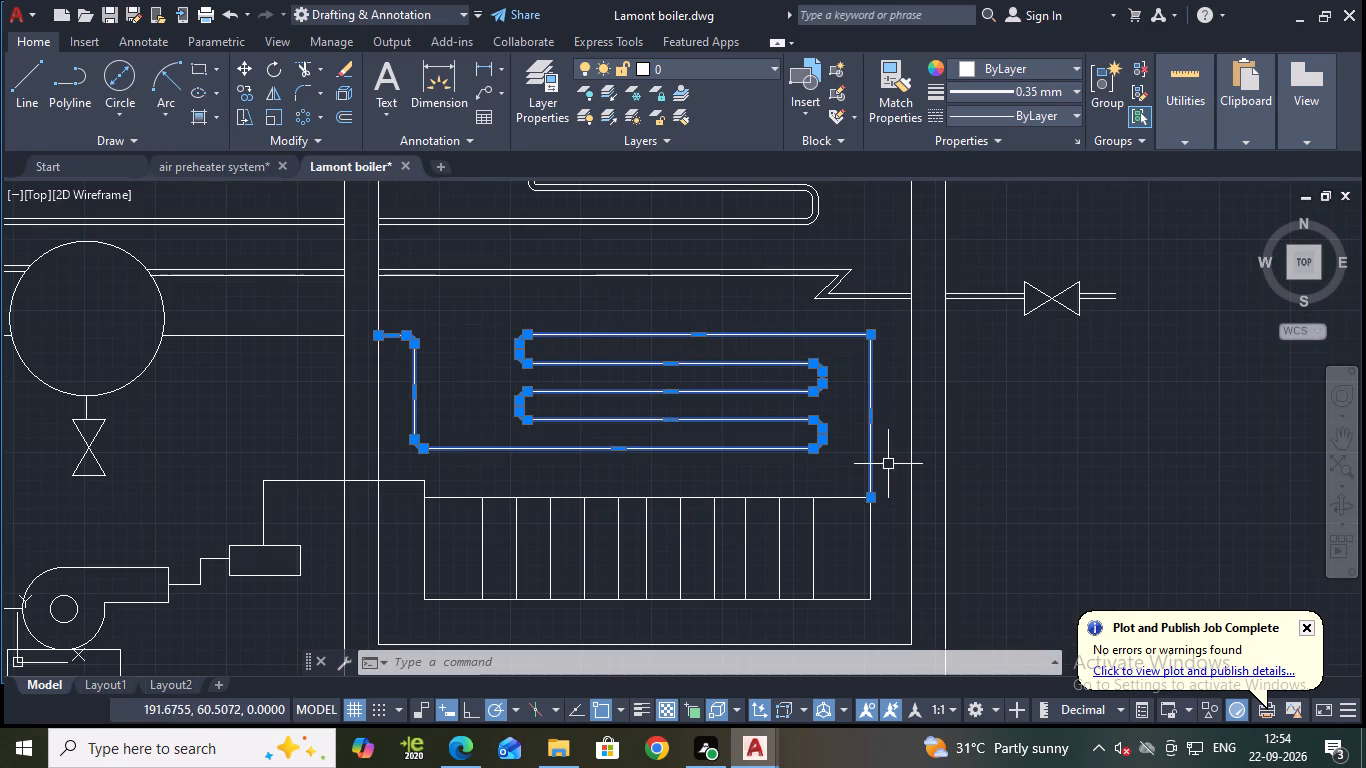
middle_click(1194, 462)
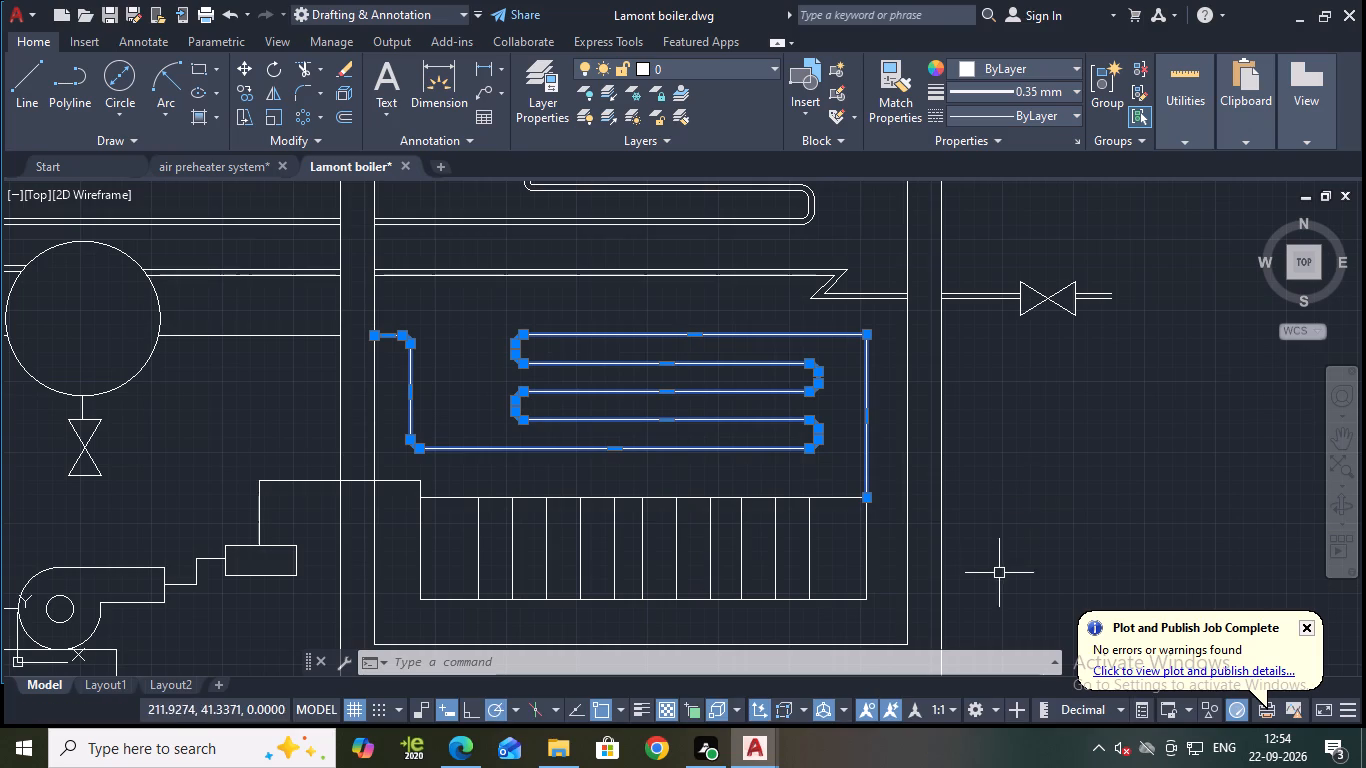
middle_click_drag(1239, 436, 1258, 416)
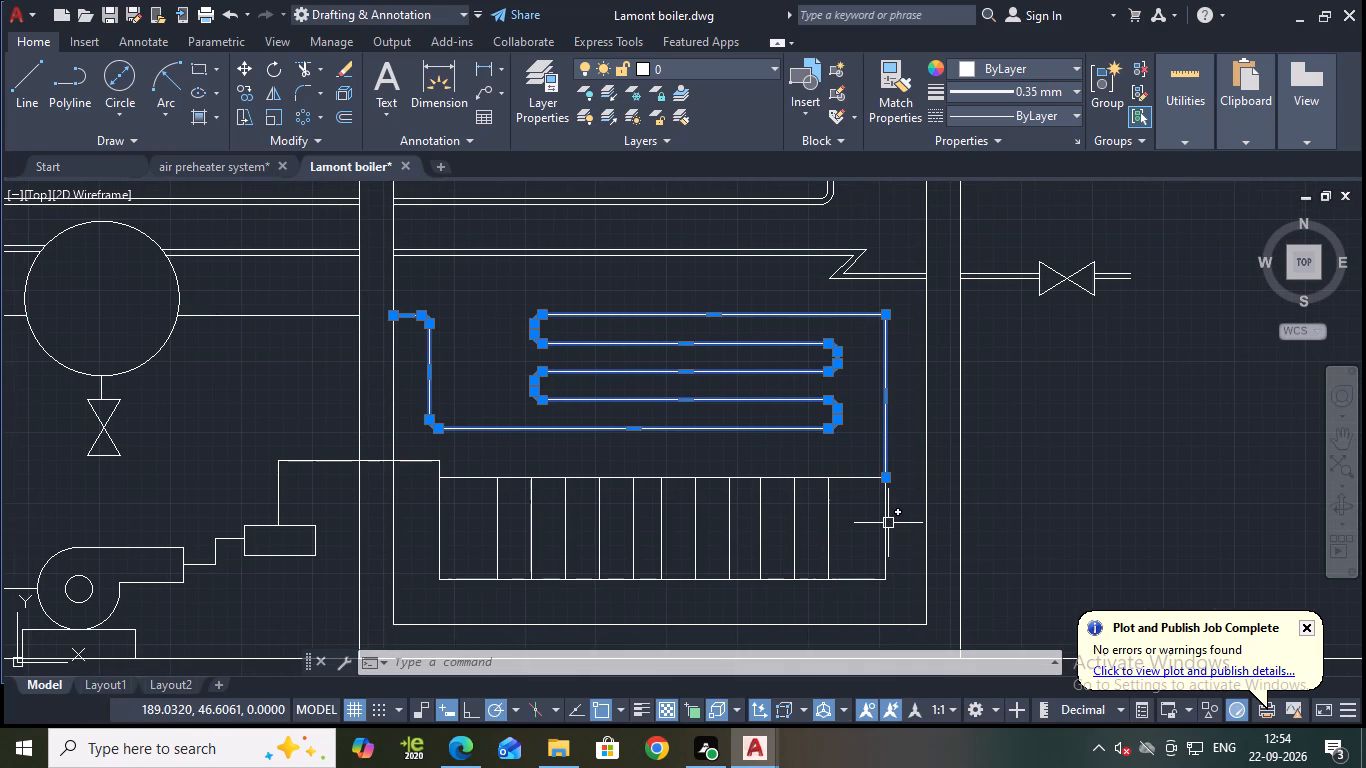
left_click(888, 527)
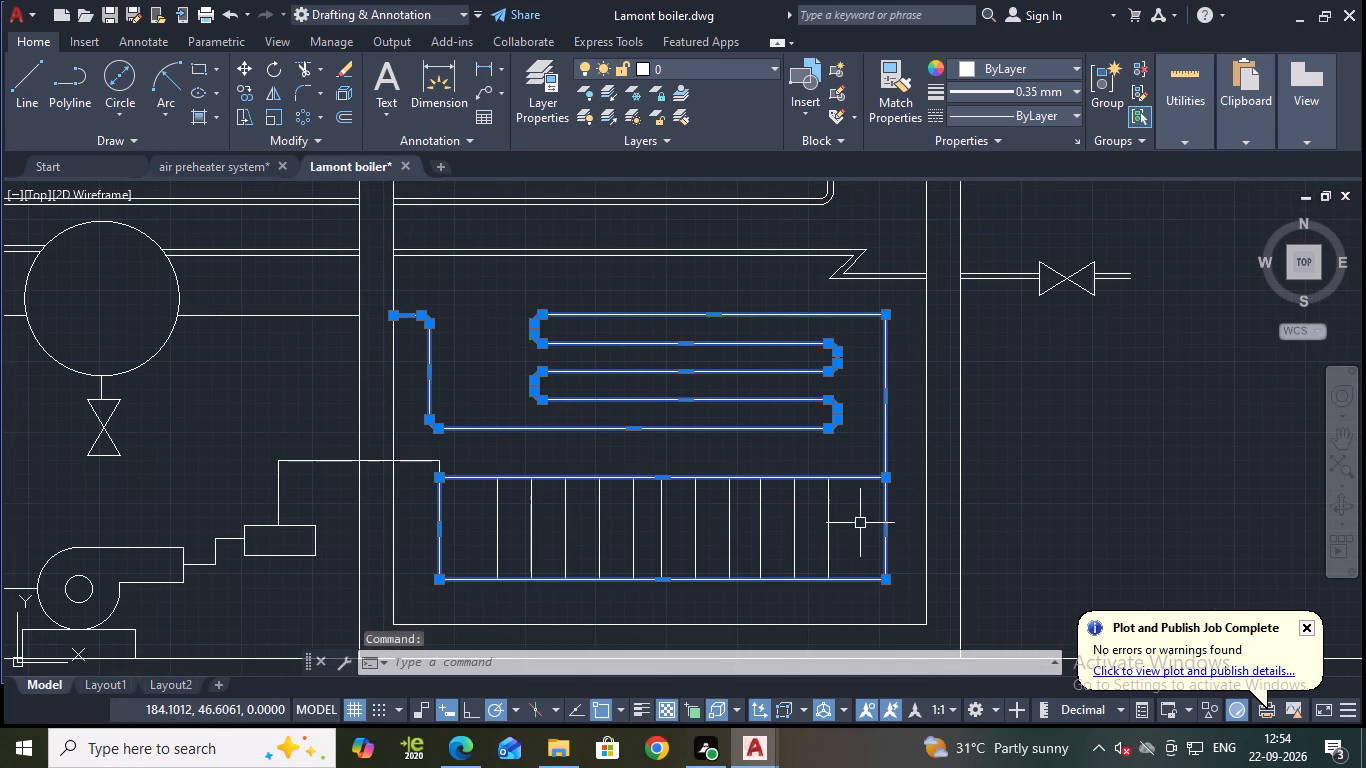
left_click(419, 465)
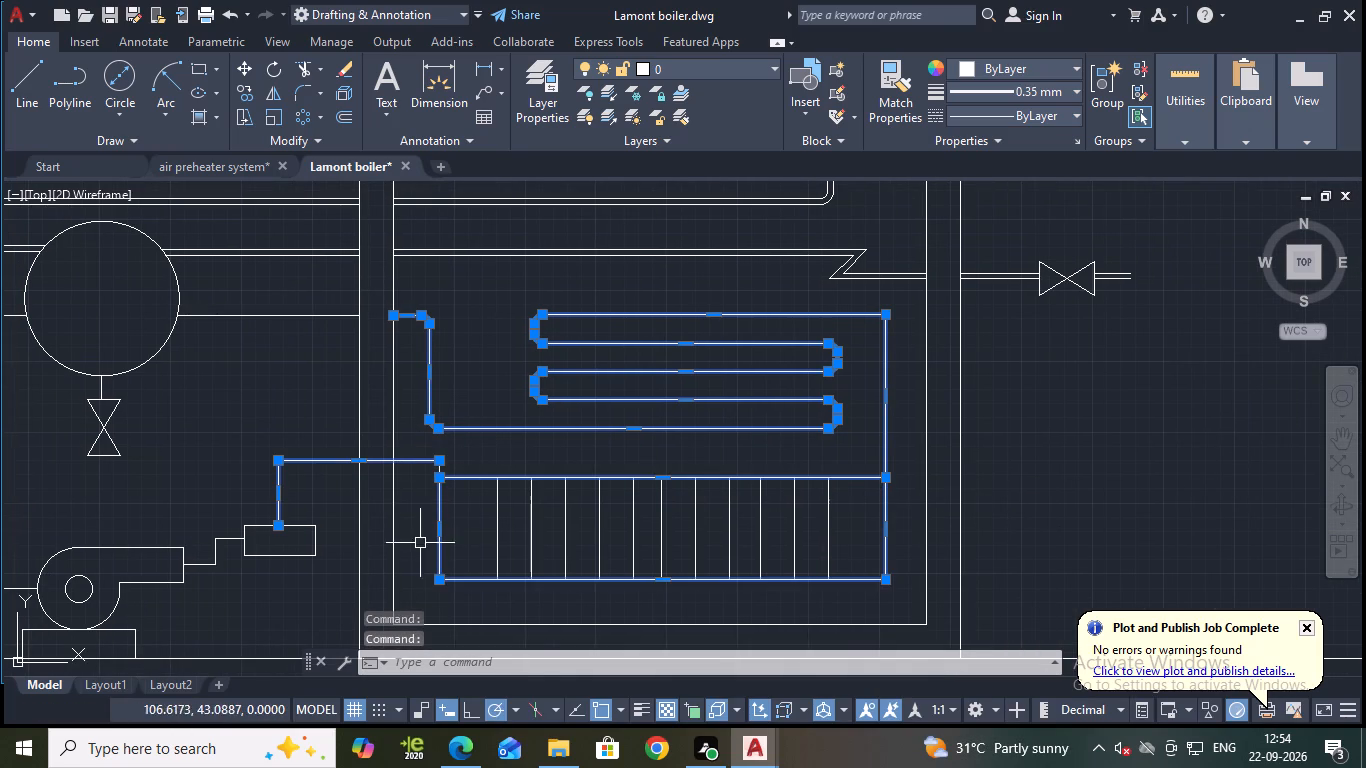
scroll(368, 461, "up", 2)
left_click(543, 482)
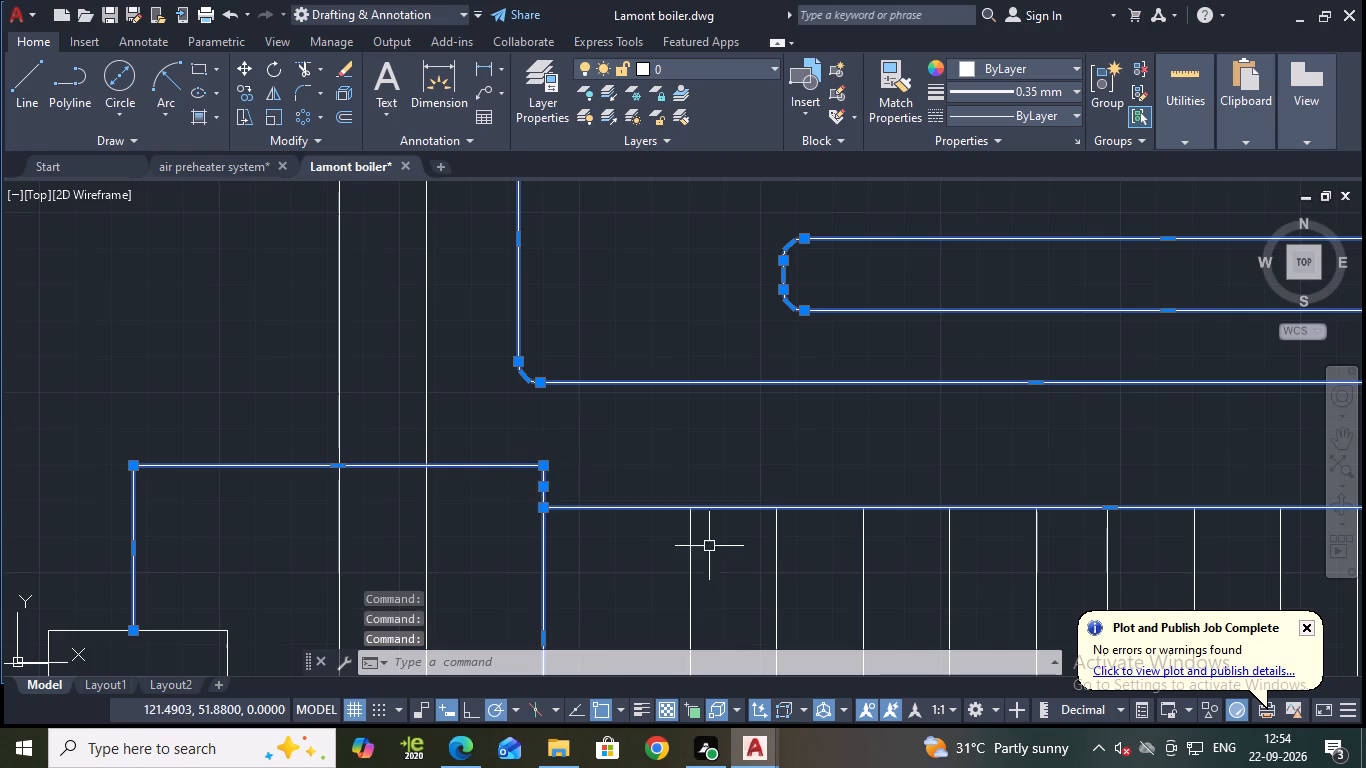
scroll(706, 541, "down", 2)
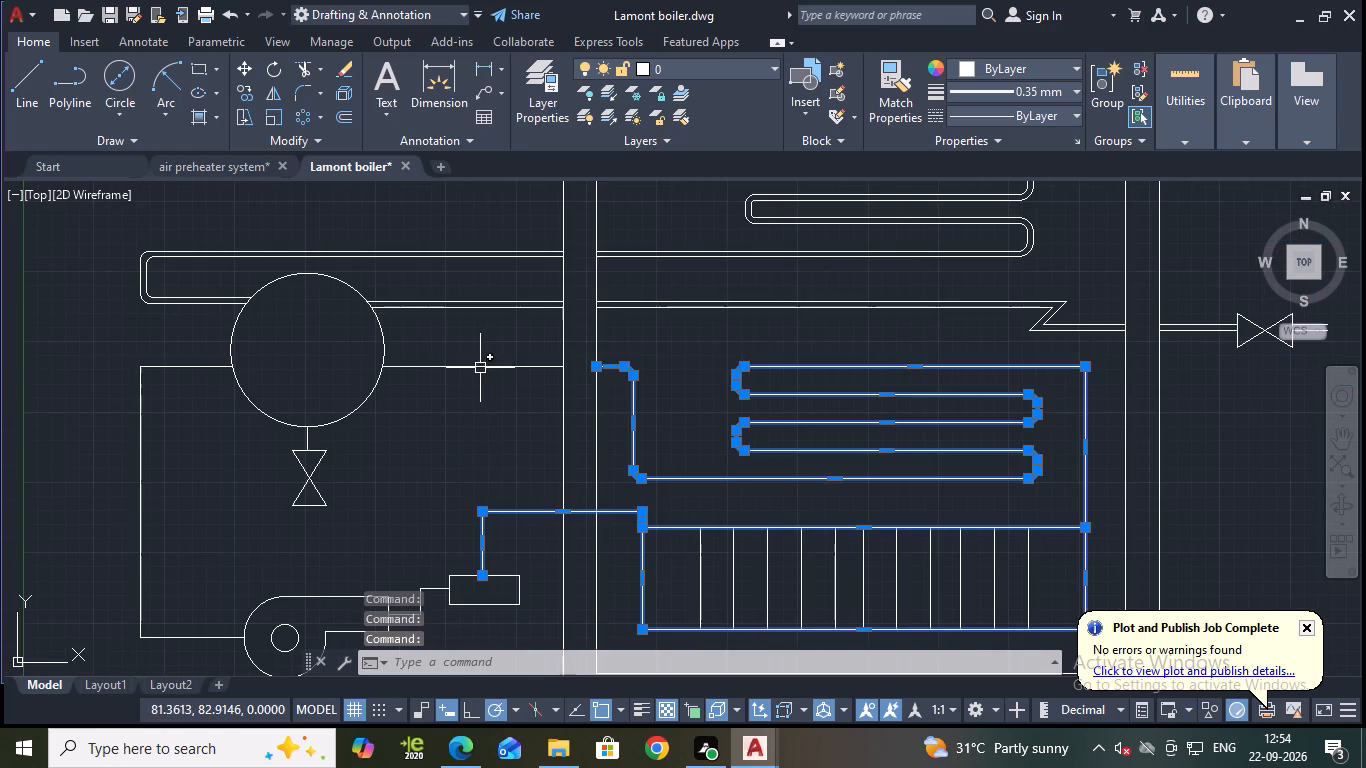
left_click_drag(480, 368, 479, 381)
left_click(180, 370)
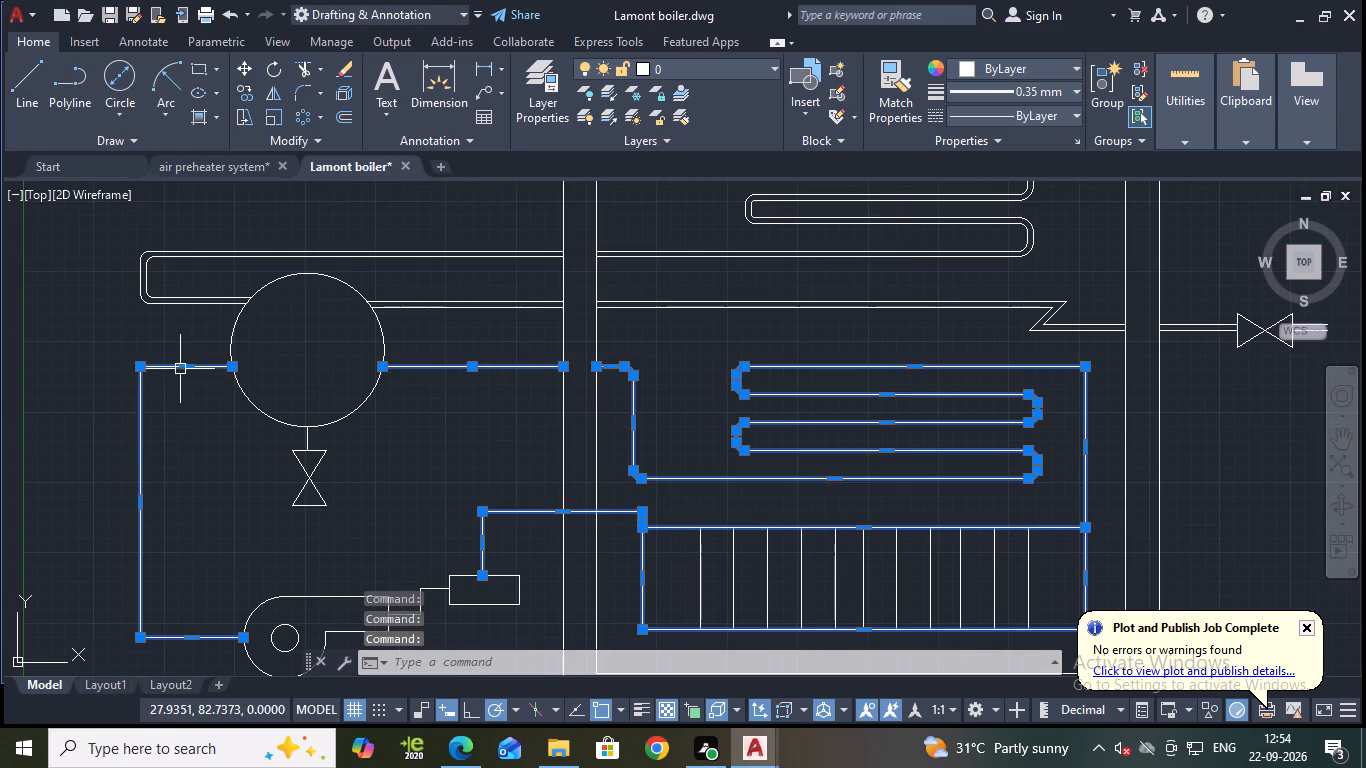
middle_click_drag(565, 582, 597, 482)
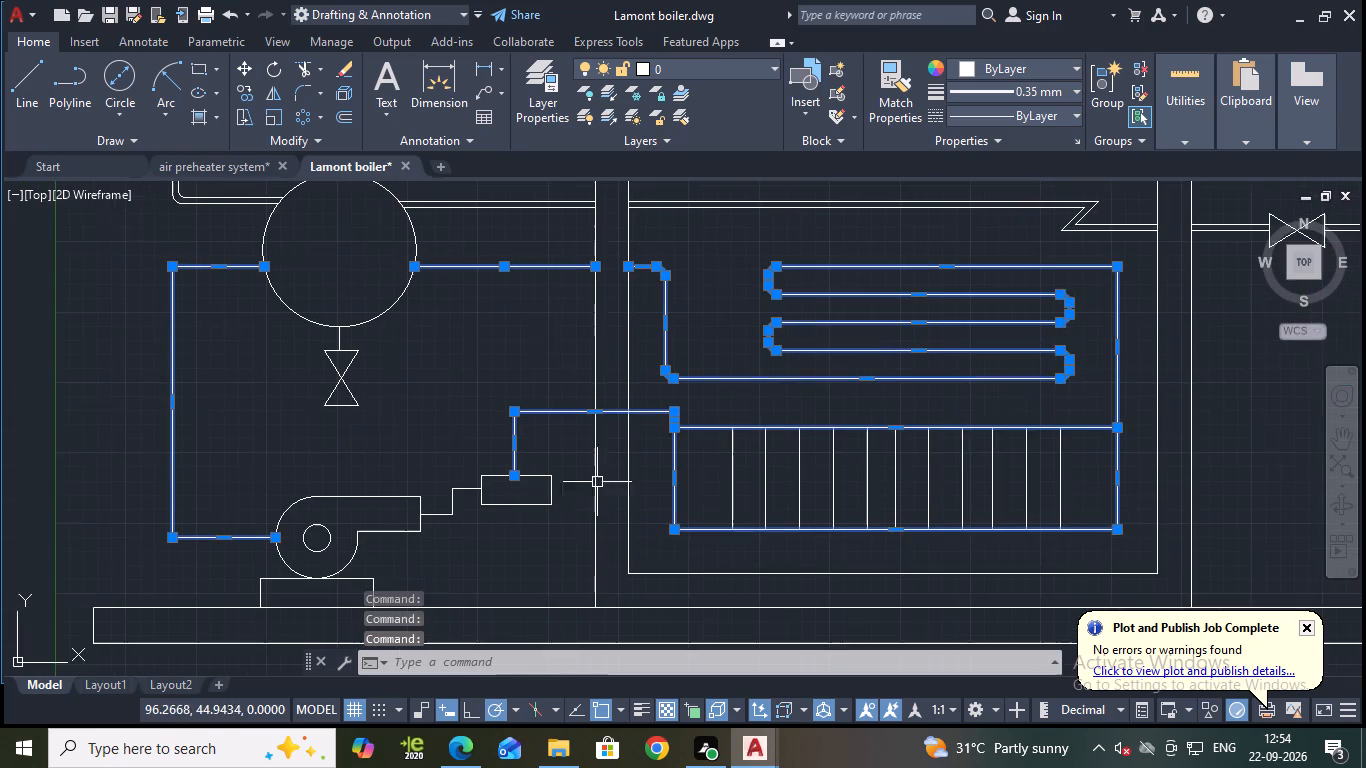
key("Escape")
Trim the part of the tube bank's feed pipe that crosses between the boiler's left double wall lines.
type("TR")
key("Return")
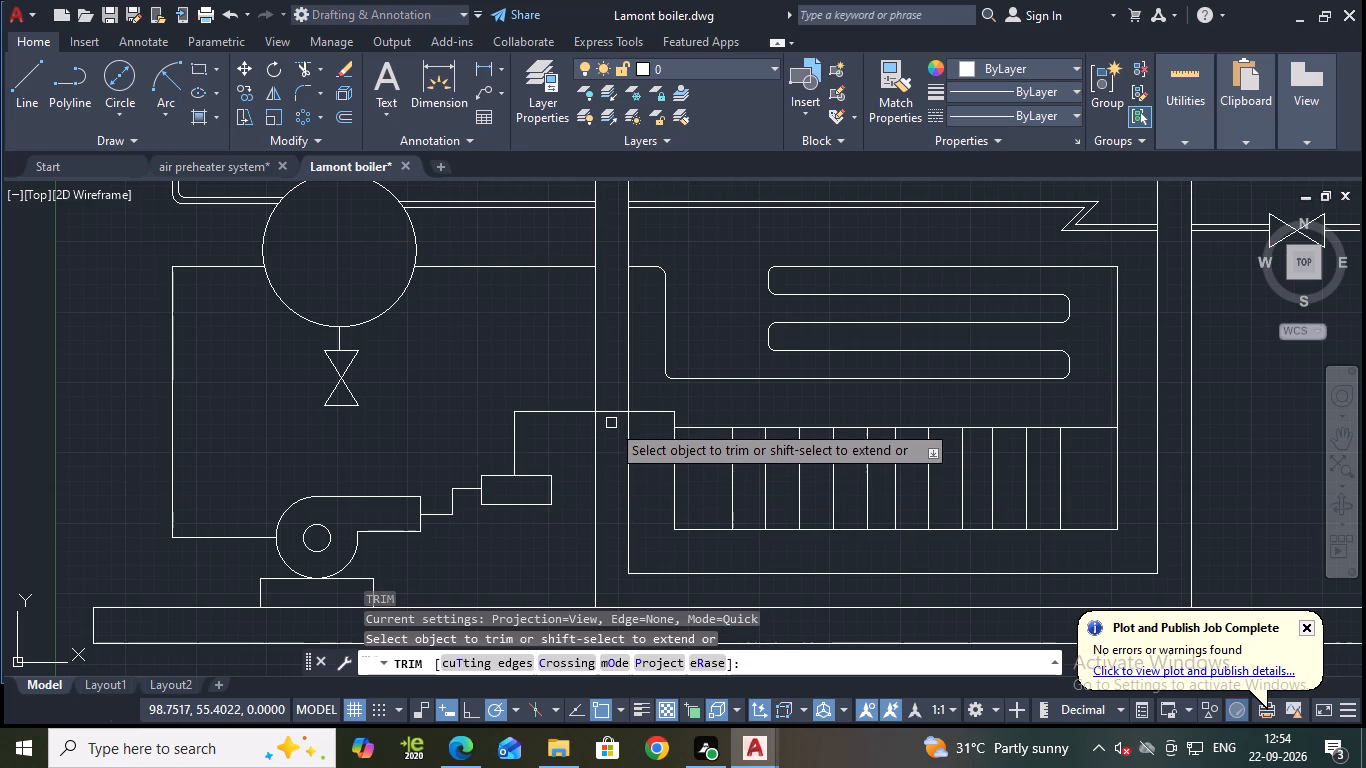
left_click(613, 411)
key("Escape")
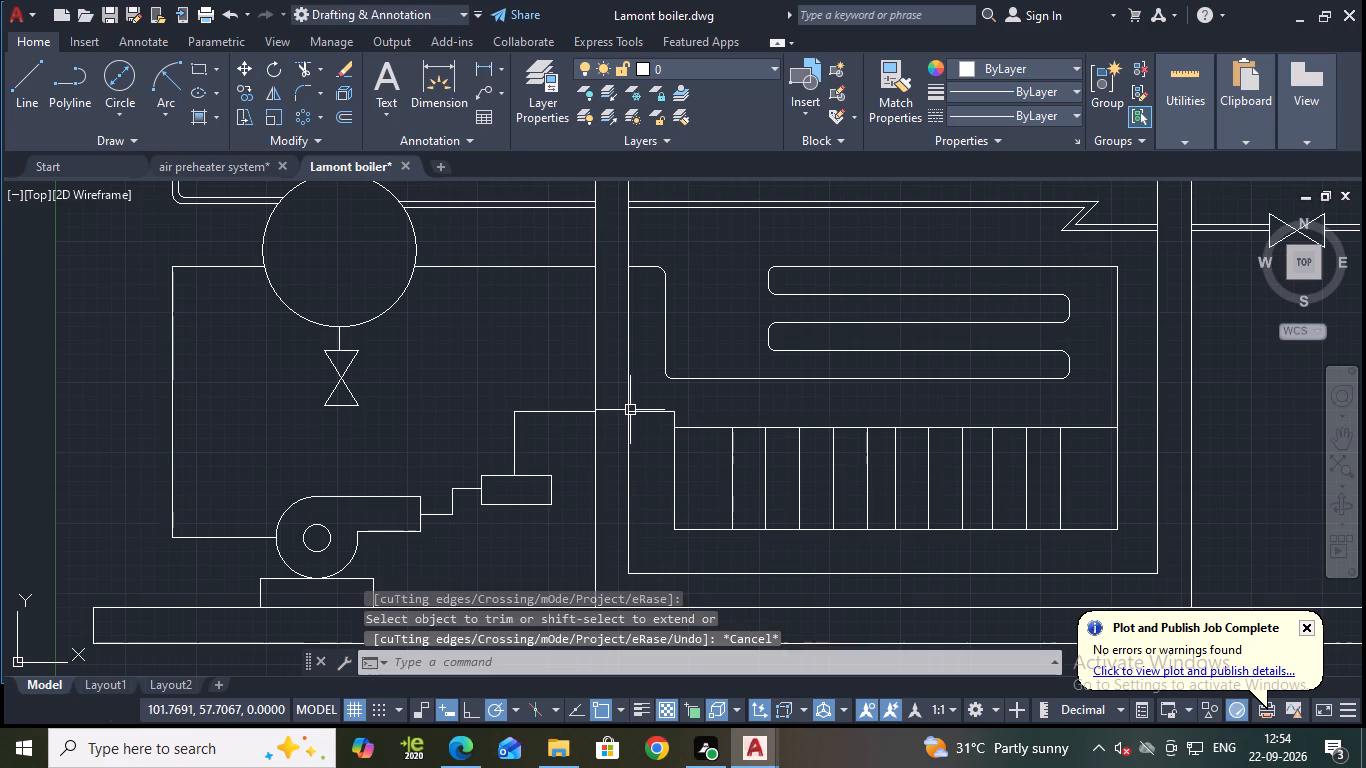
Save the drawing.
key("ctrl+s")
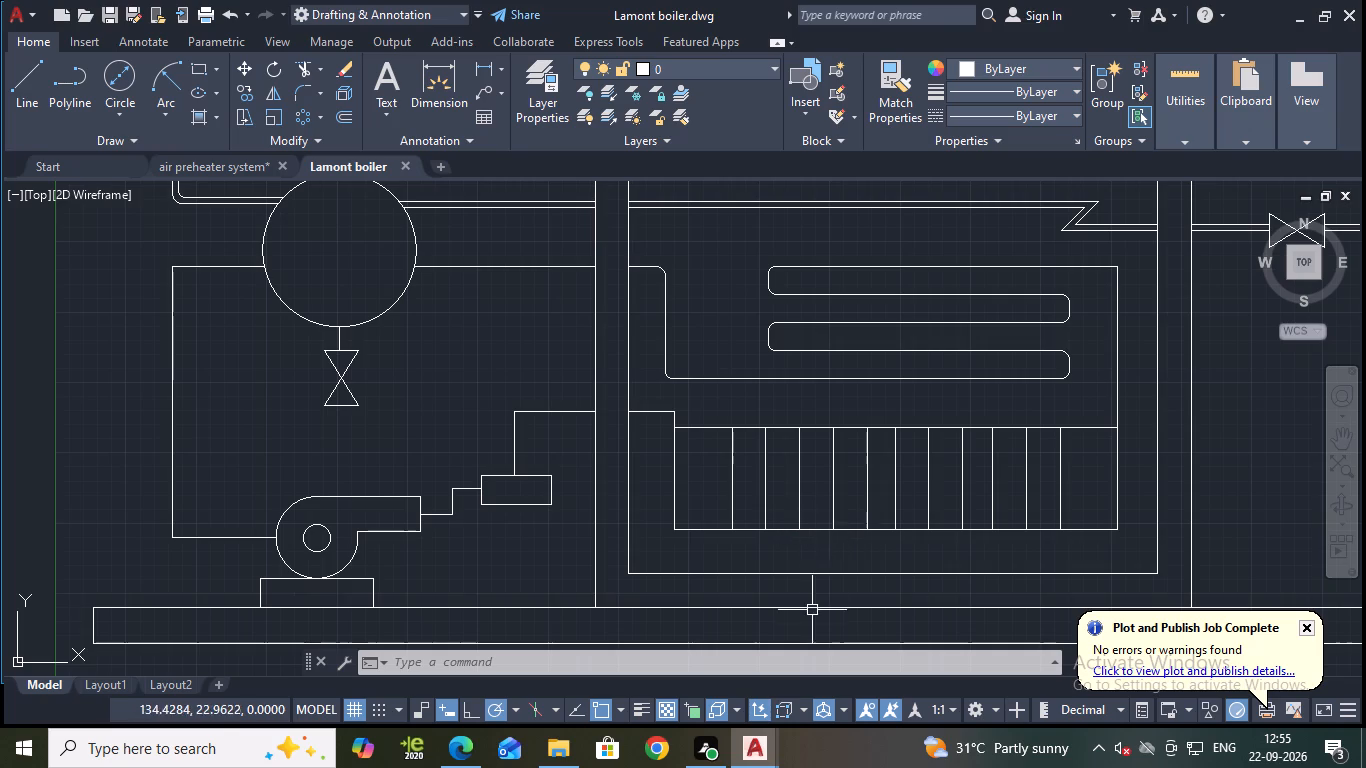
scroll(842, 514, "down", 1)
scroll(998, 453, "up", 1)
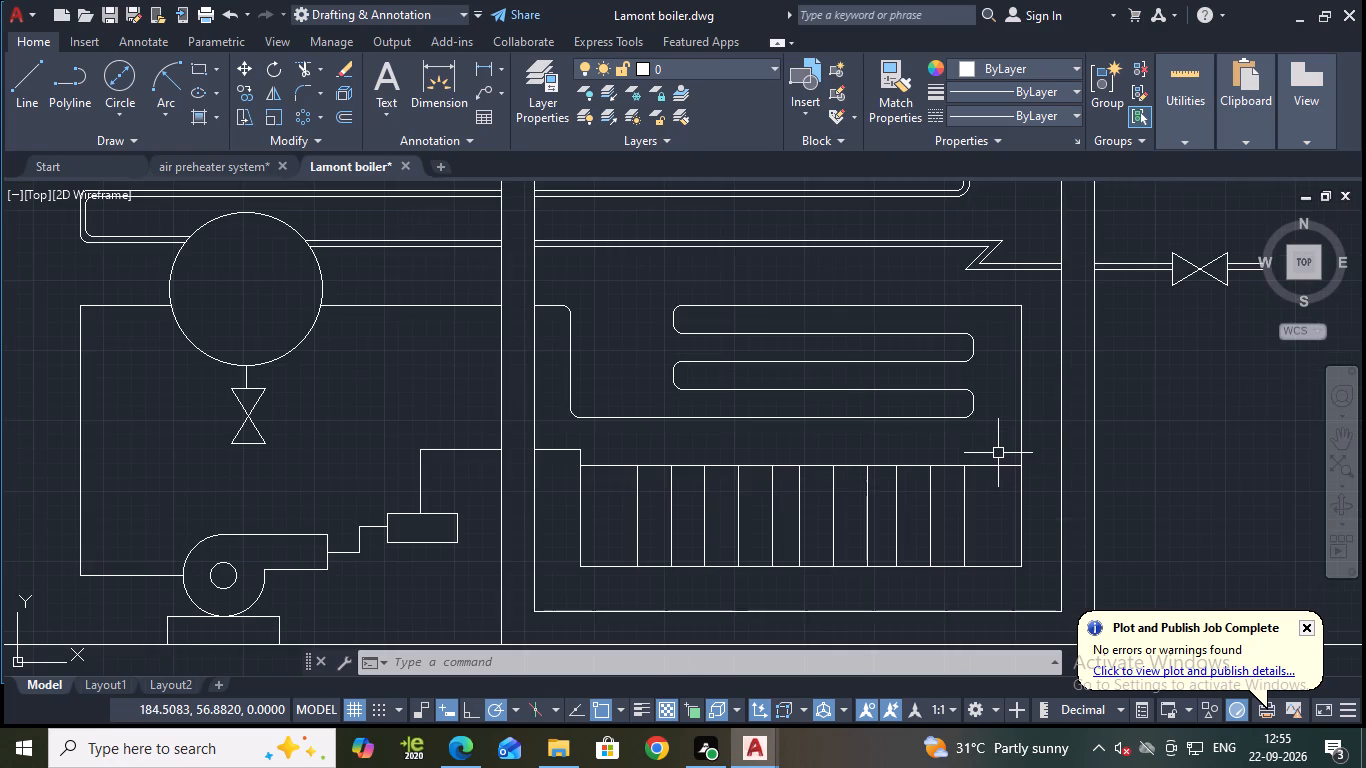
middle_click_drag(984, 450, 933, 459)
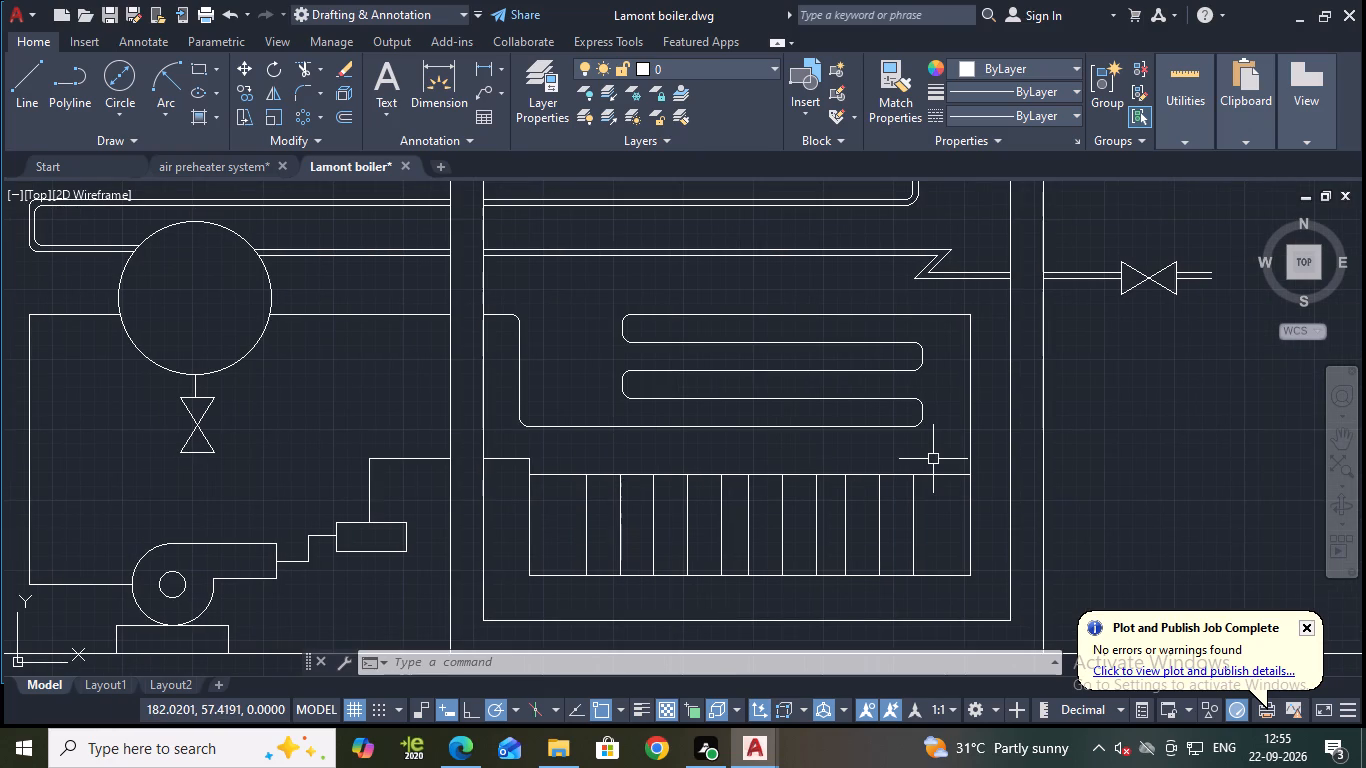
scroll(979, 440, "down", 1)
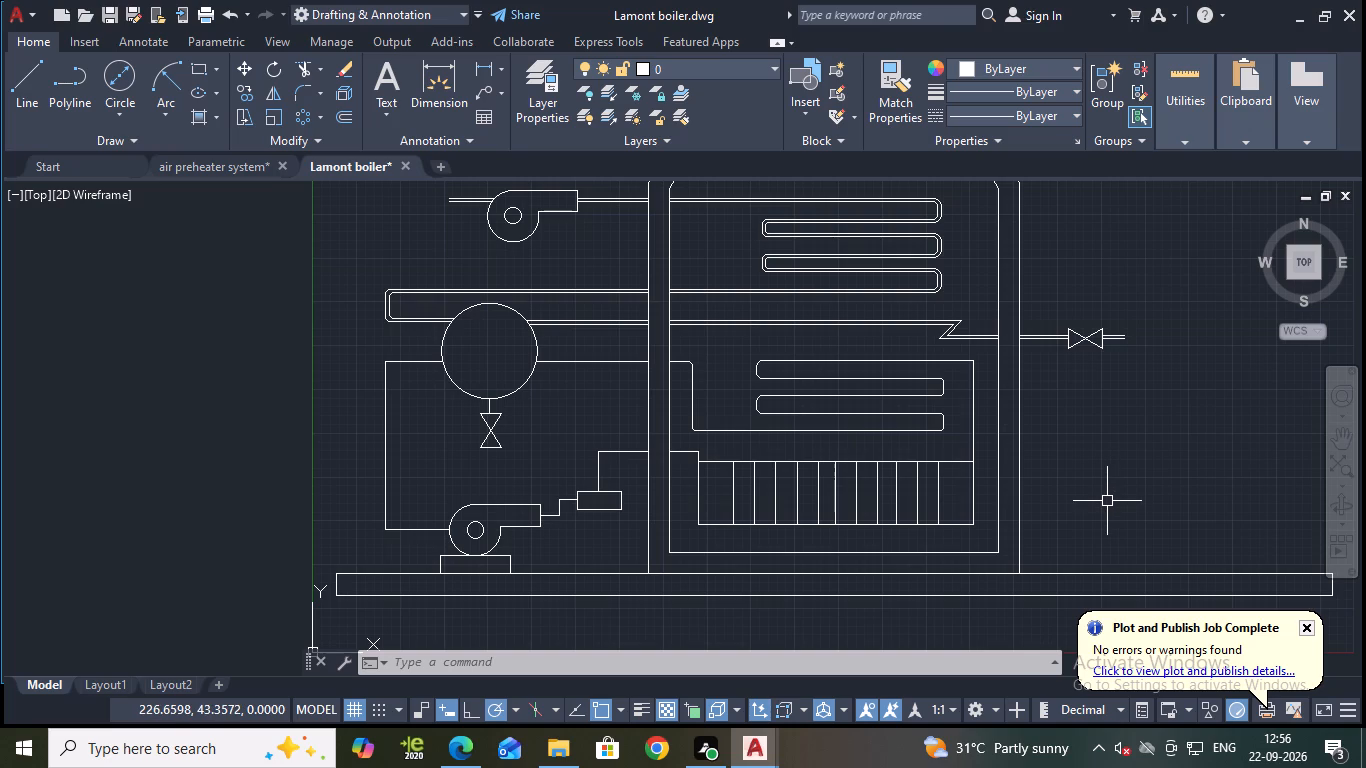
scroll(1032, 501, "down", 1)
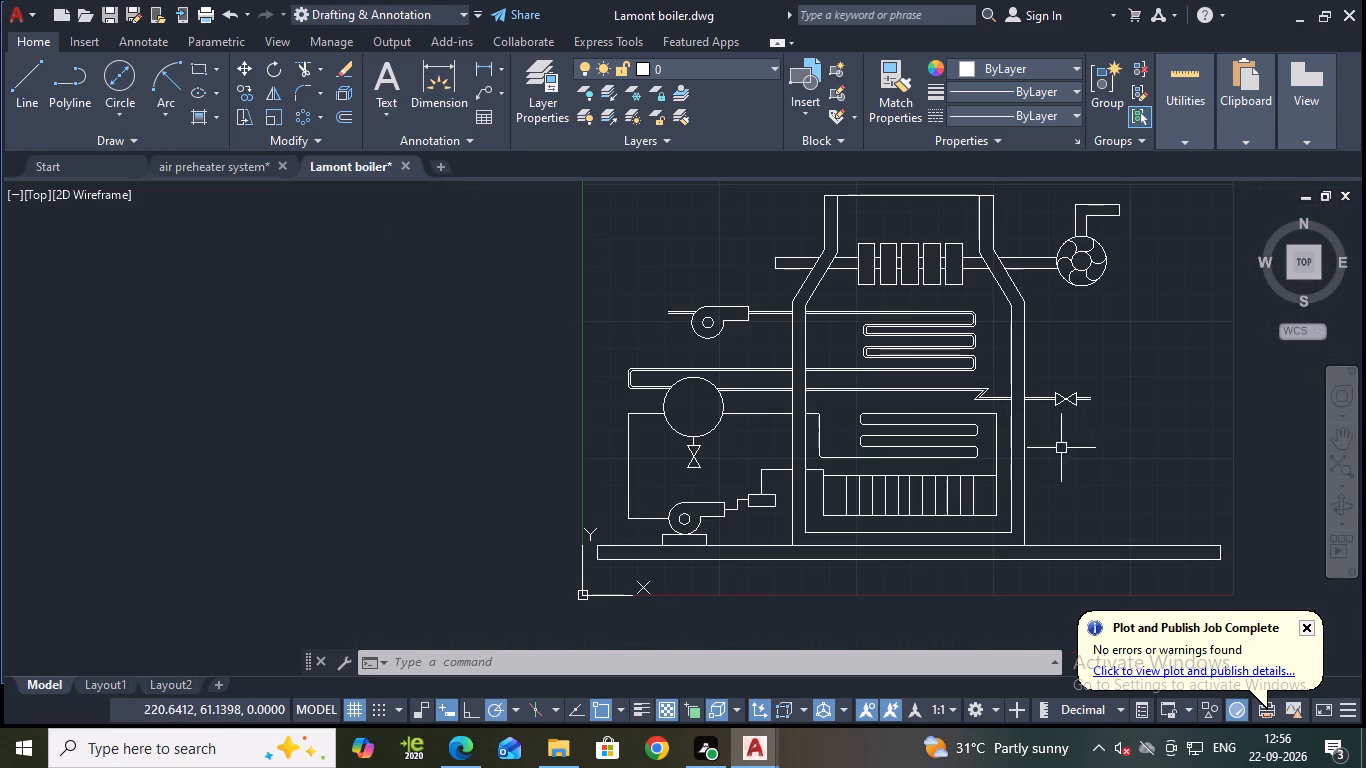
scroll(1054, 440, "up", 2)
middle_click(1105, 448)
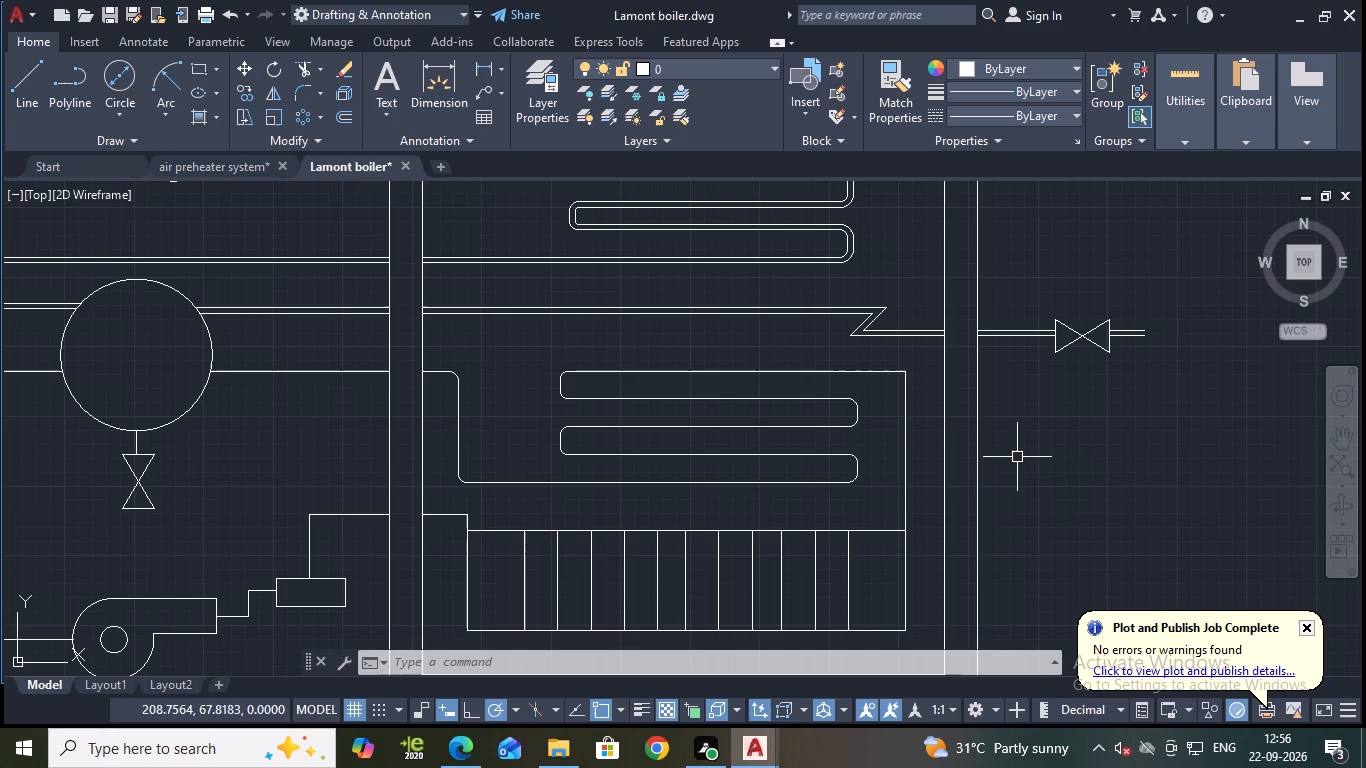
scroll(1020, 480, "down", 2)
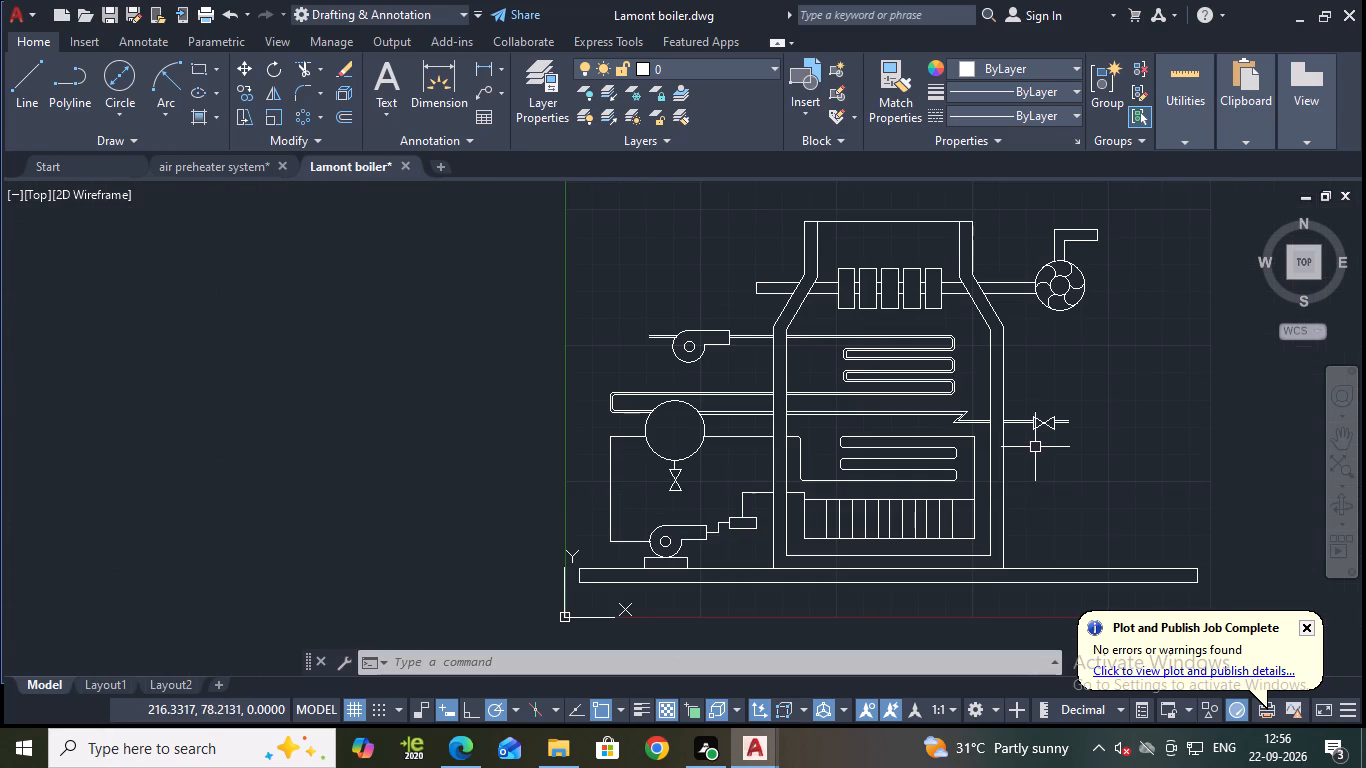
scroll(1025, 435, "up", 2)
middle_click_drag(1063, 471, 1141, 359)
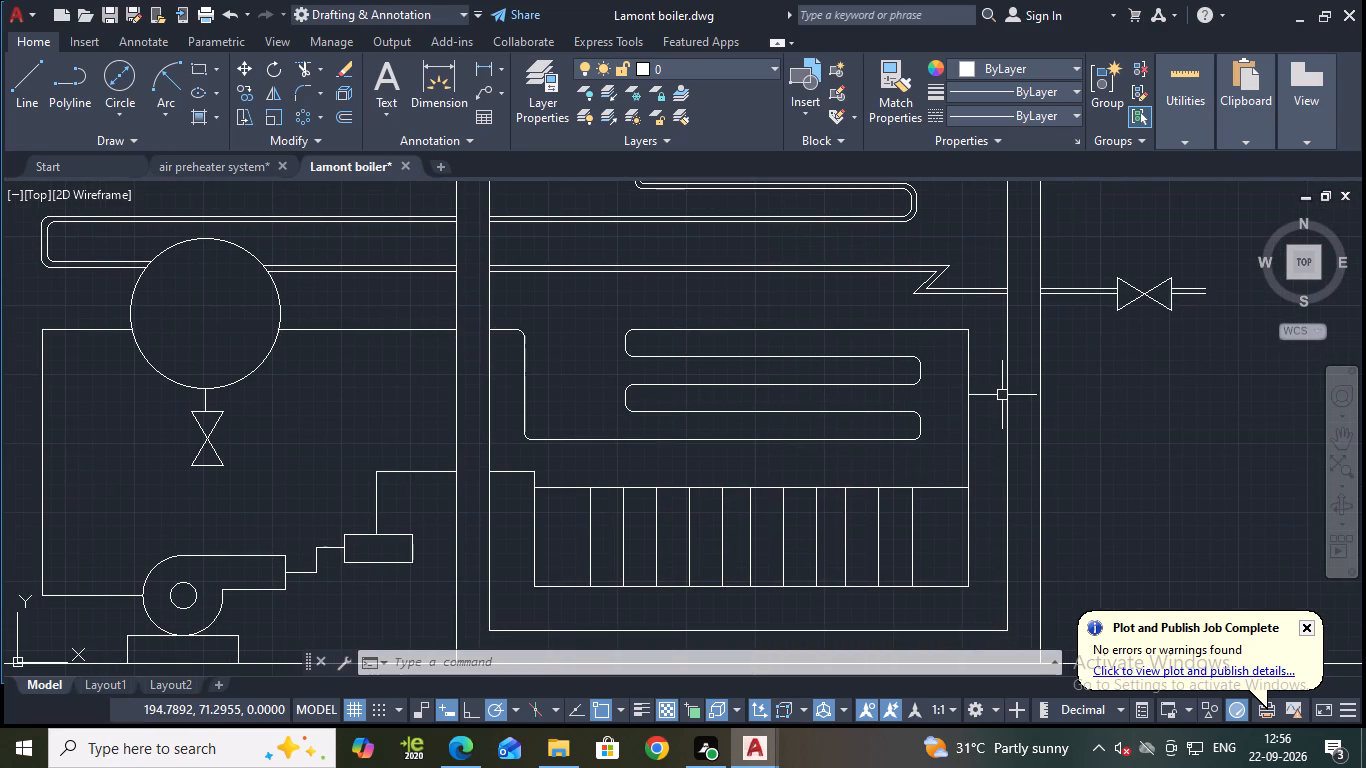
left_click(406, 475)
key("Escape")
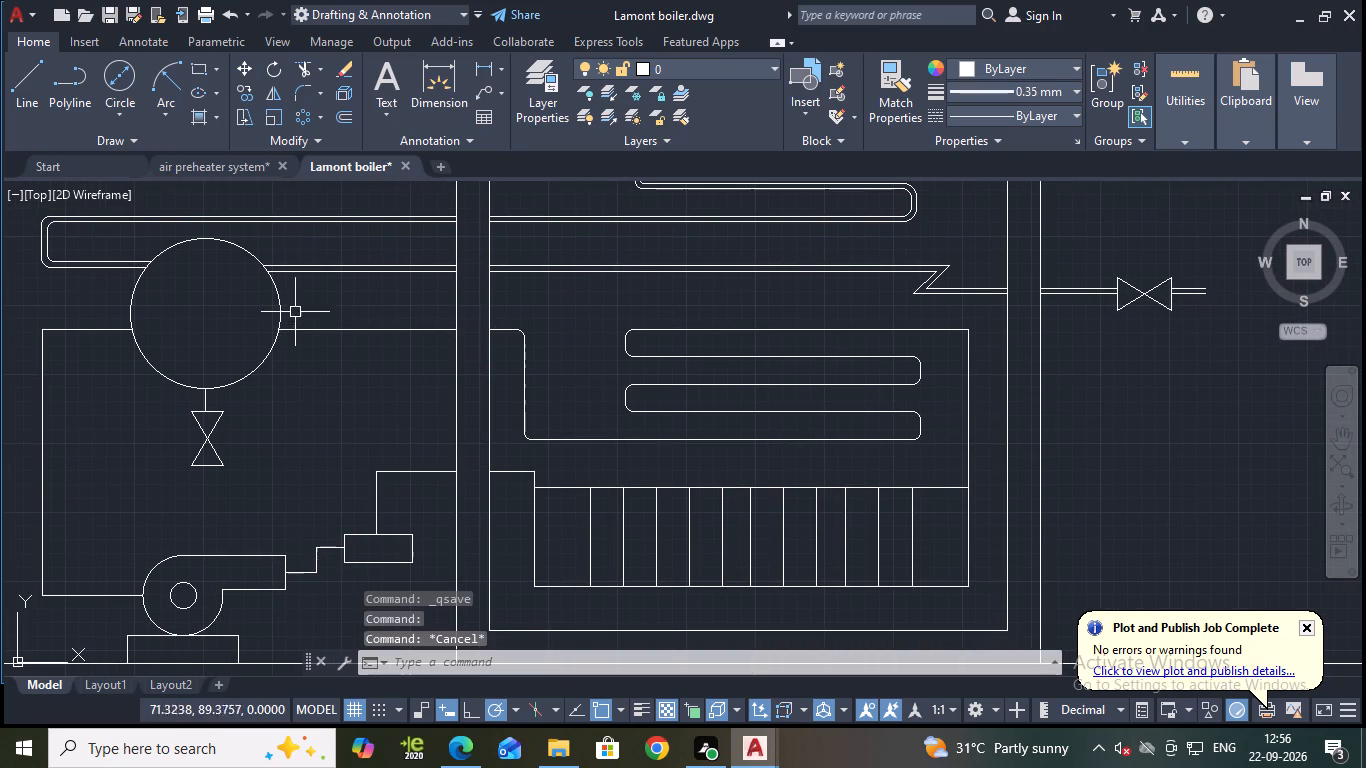
Offset the single-line pipe running from the drum down to the lower pump by 0.5 on both sides.
left_click(326, 325)
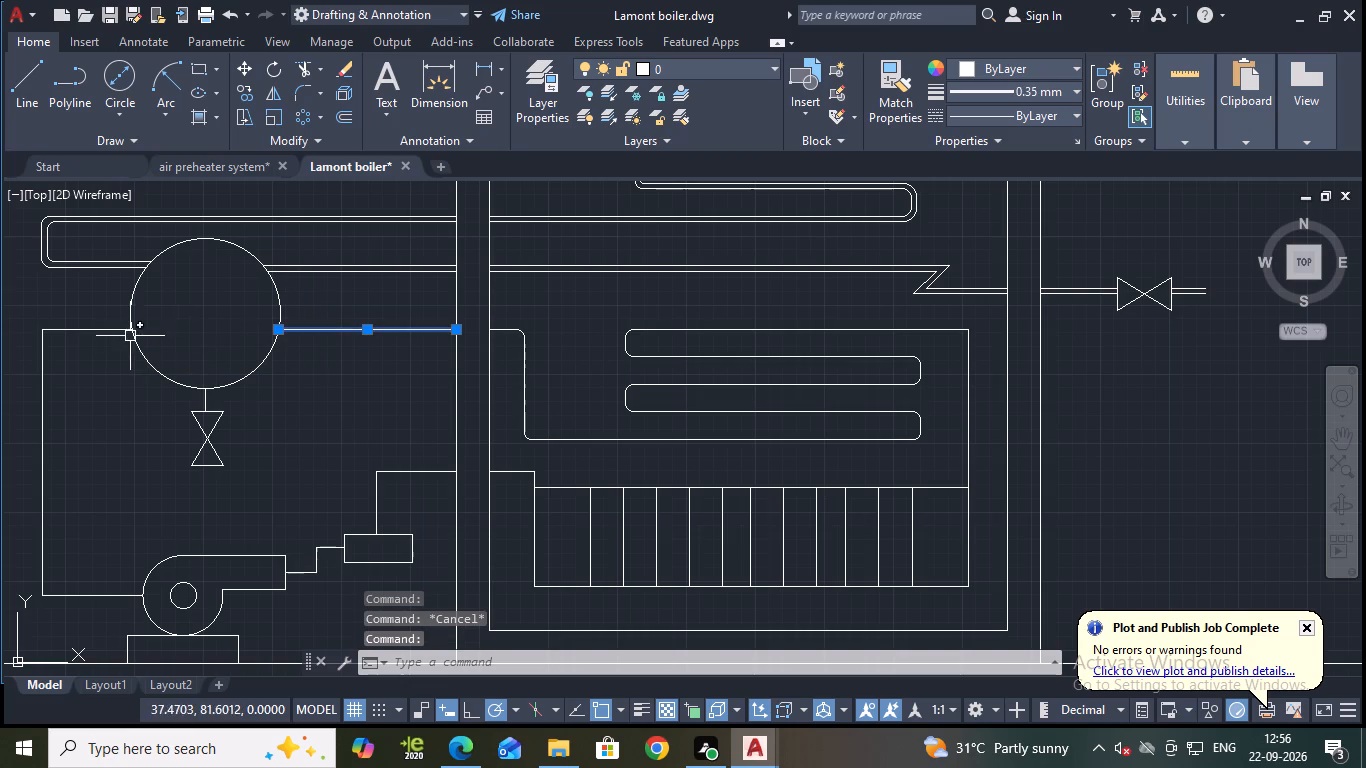
left_click(107, 333)
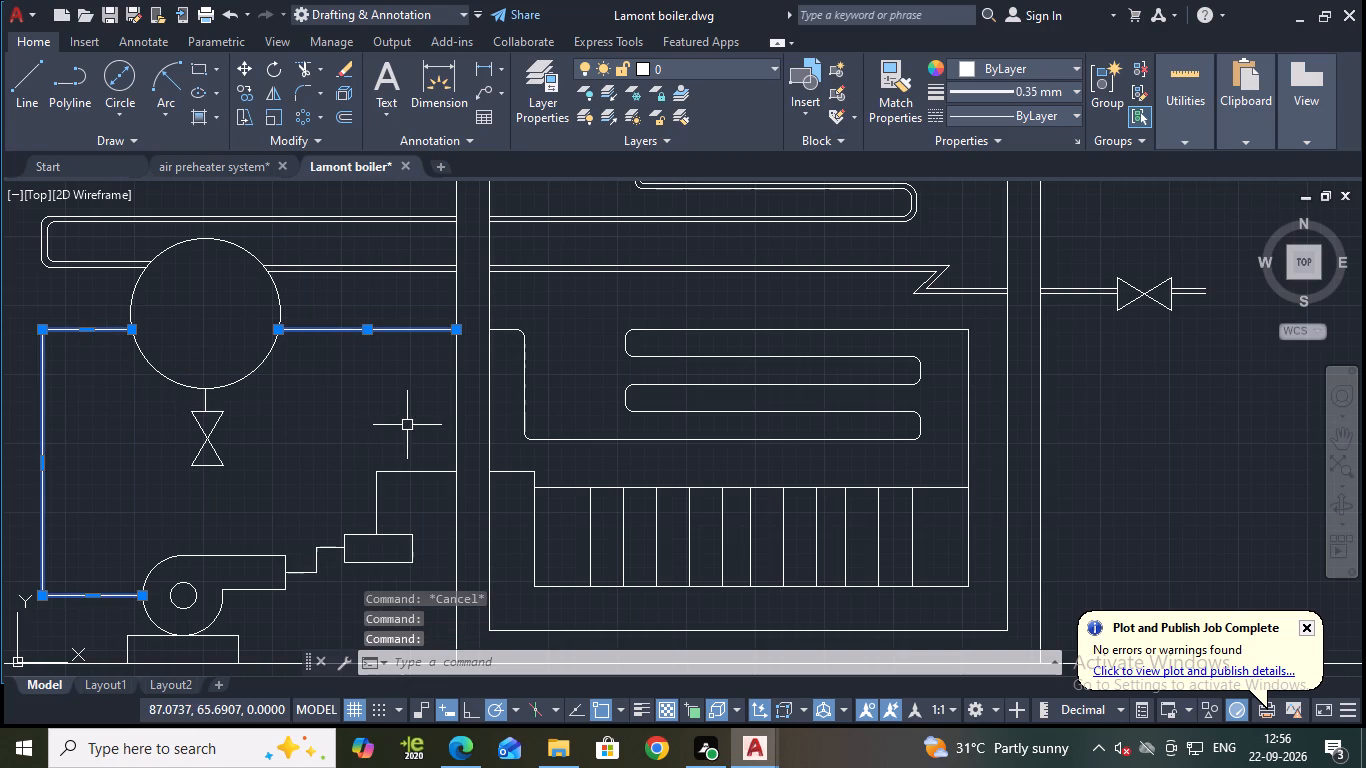
key("o")
key("Return")
key("Return")
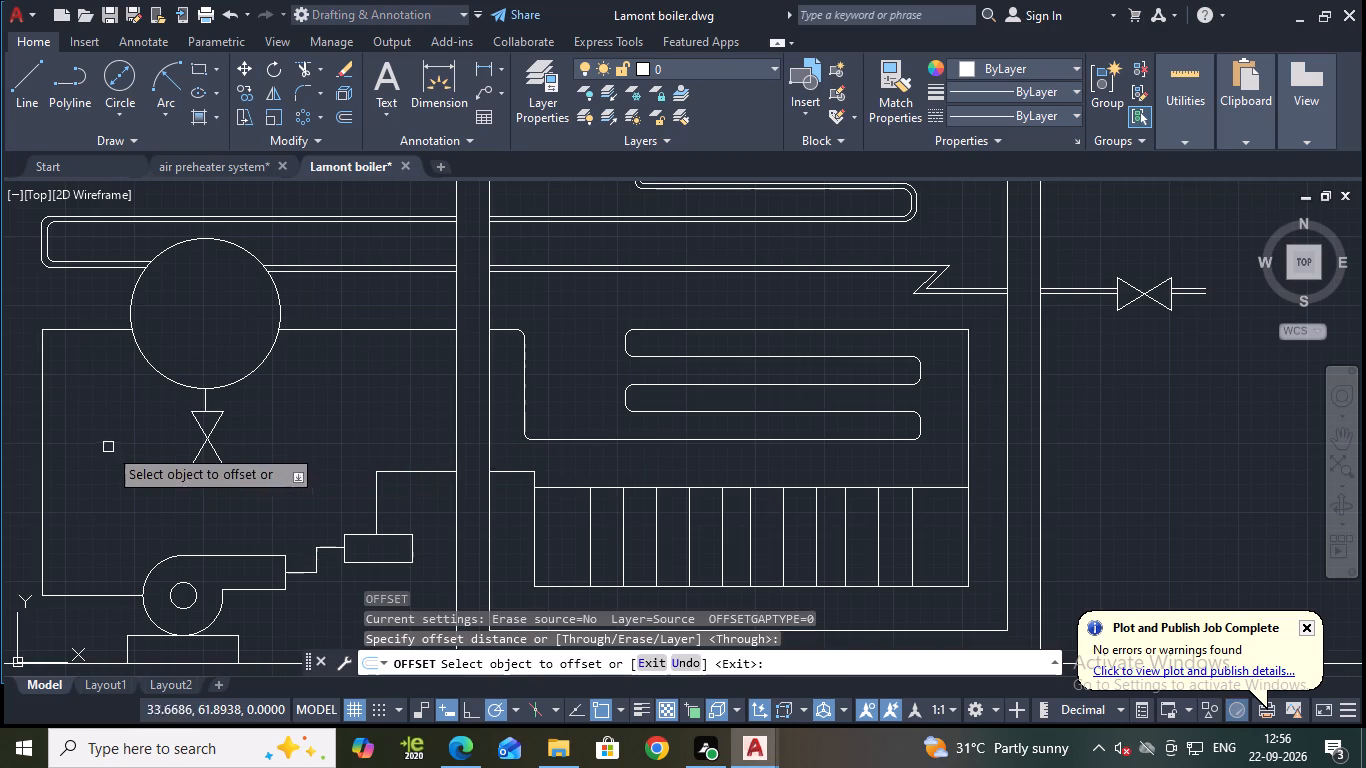
left_click(44, 449)
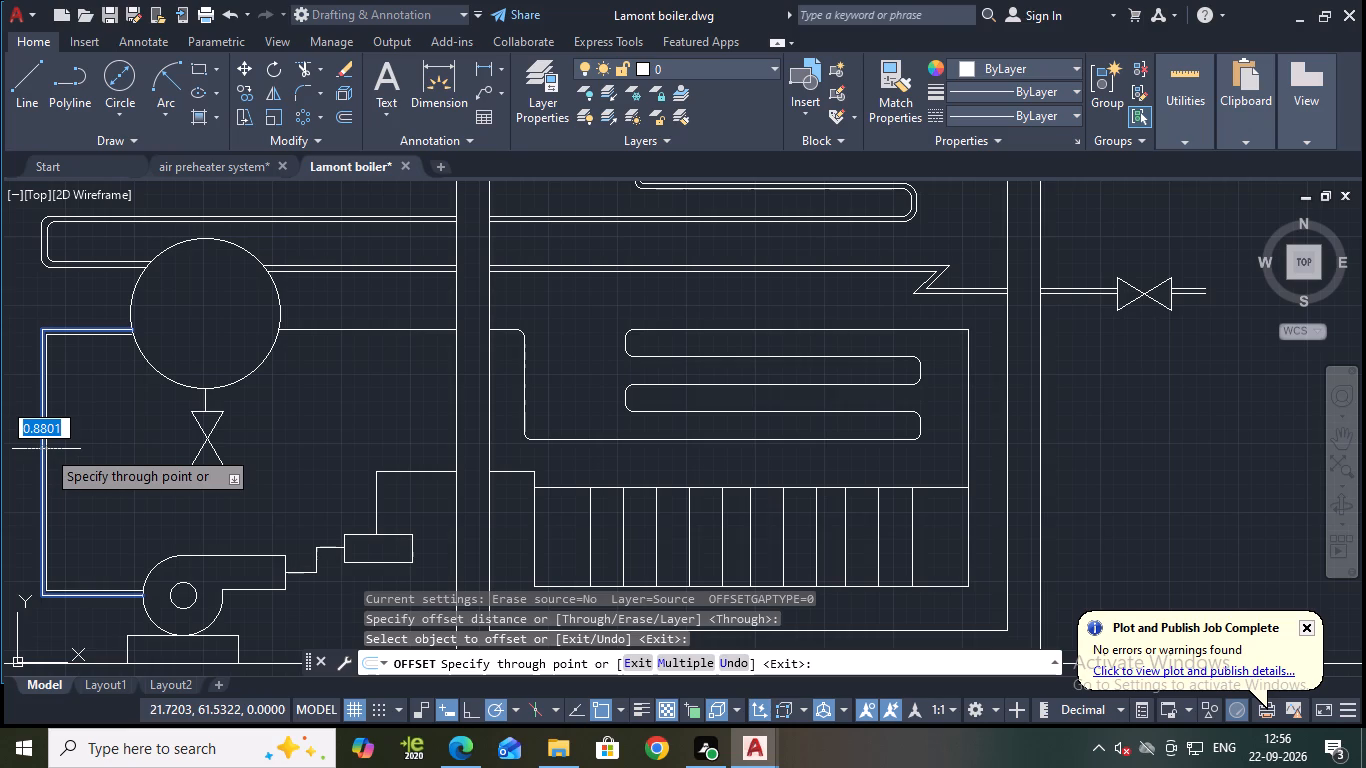
type(".5")
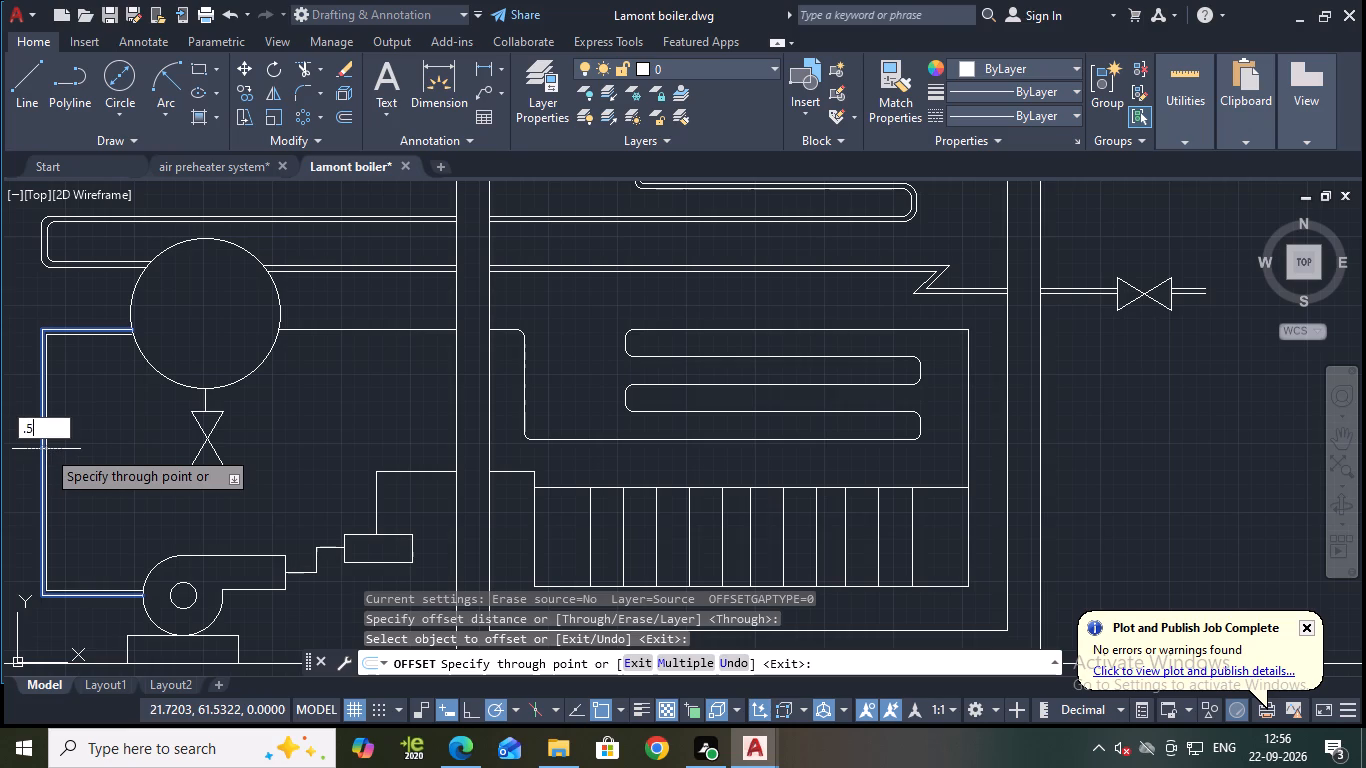
key("Return")
middle_click_drag(117, 528, 244, 374)
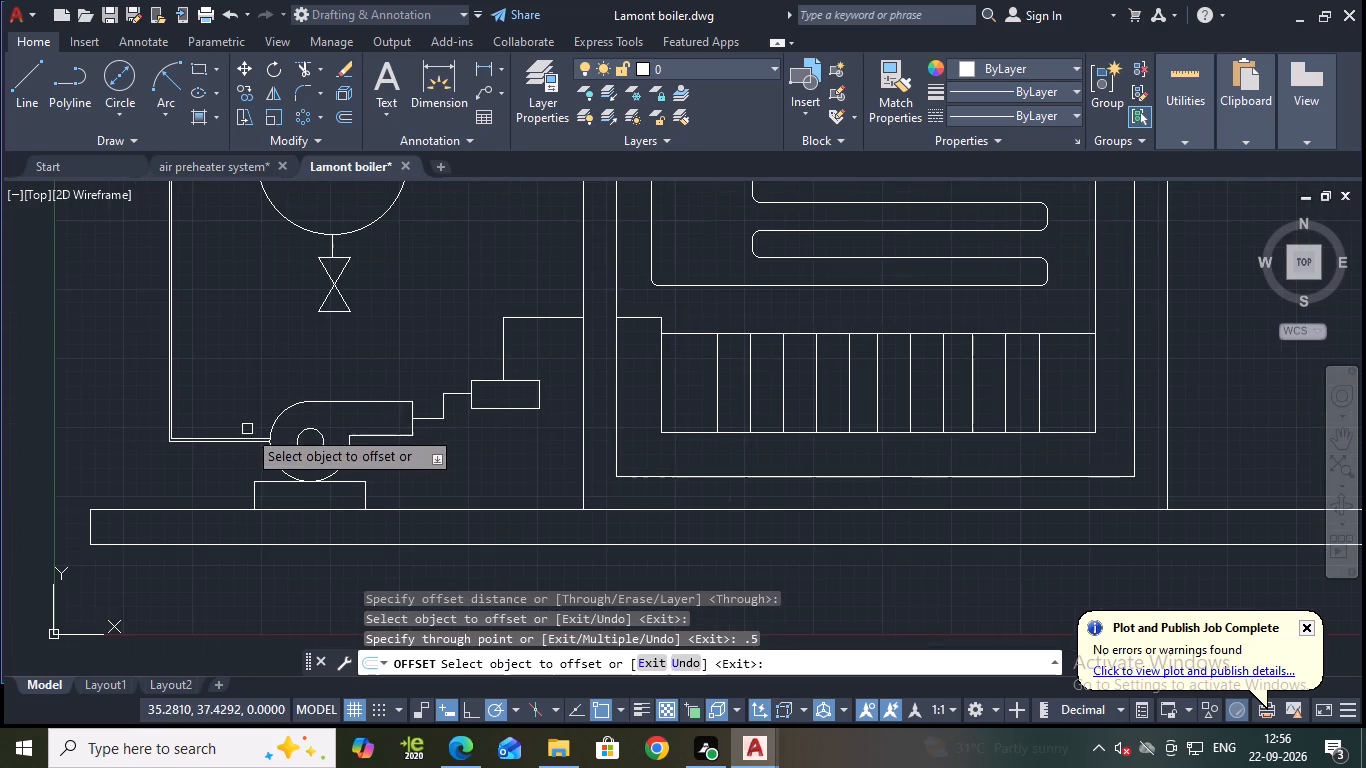
scroll(244, 443, "up", 1)
left_click(234, 445)
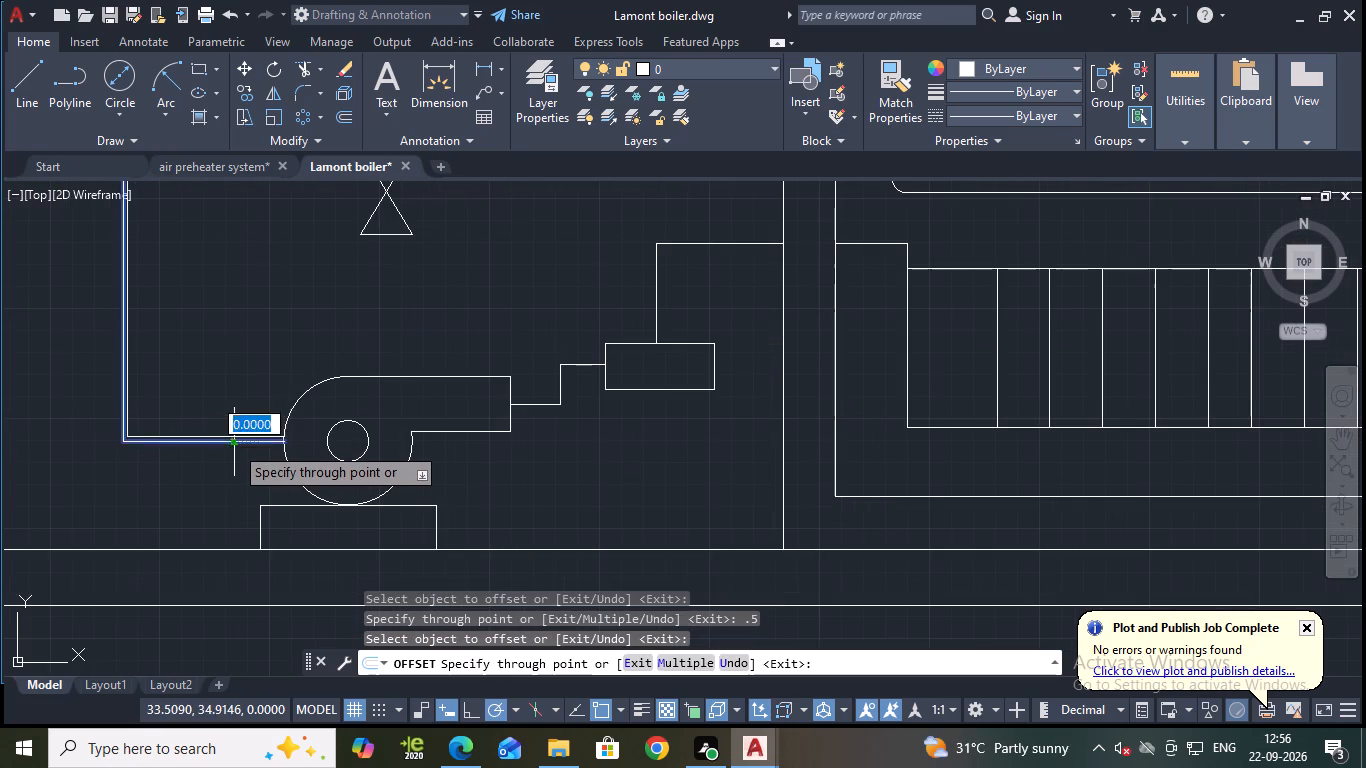
type(".5")
key("Return")
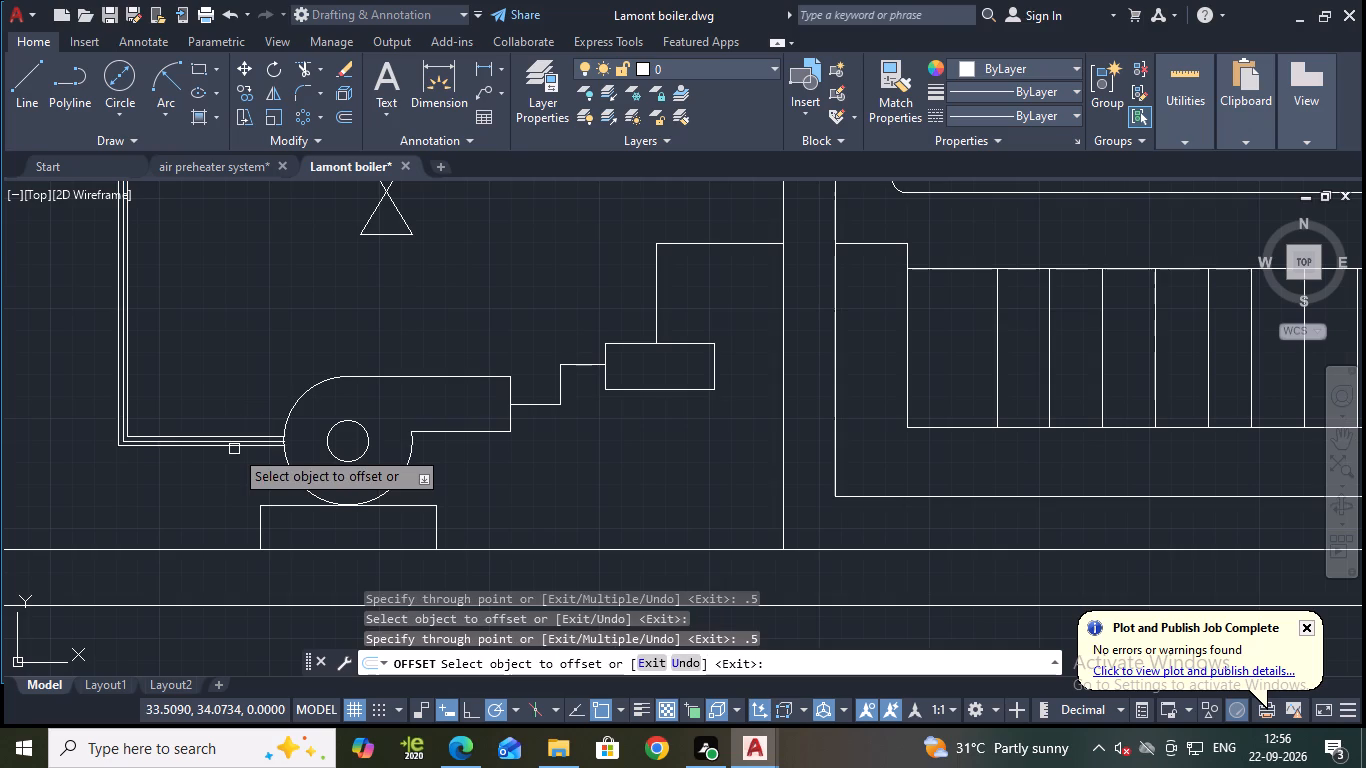
scroll(234, 449, "up", 2)
key("Escape")
Erase the original centre line of the pipe between the drum and the lower pump.
left_click(280, 431)
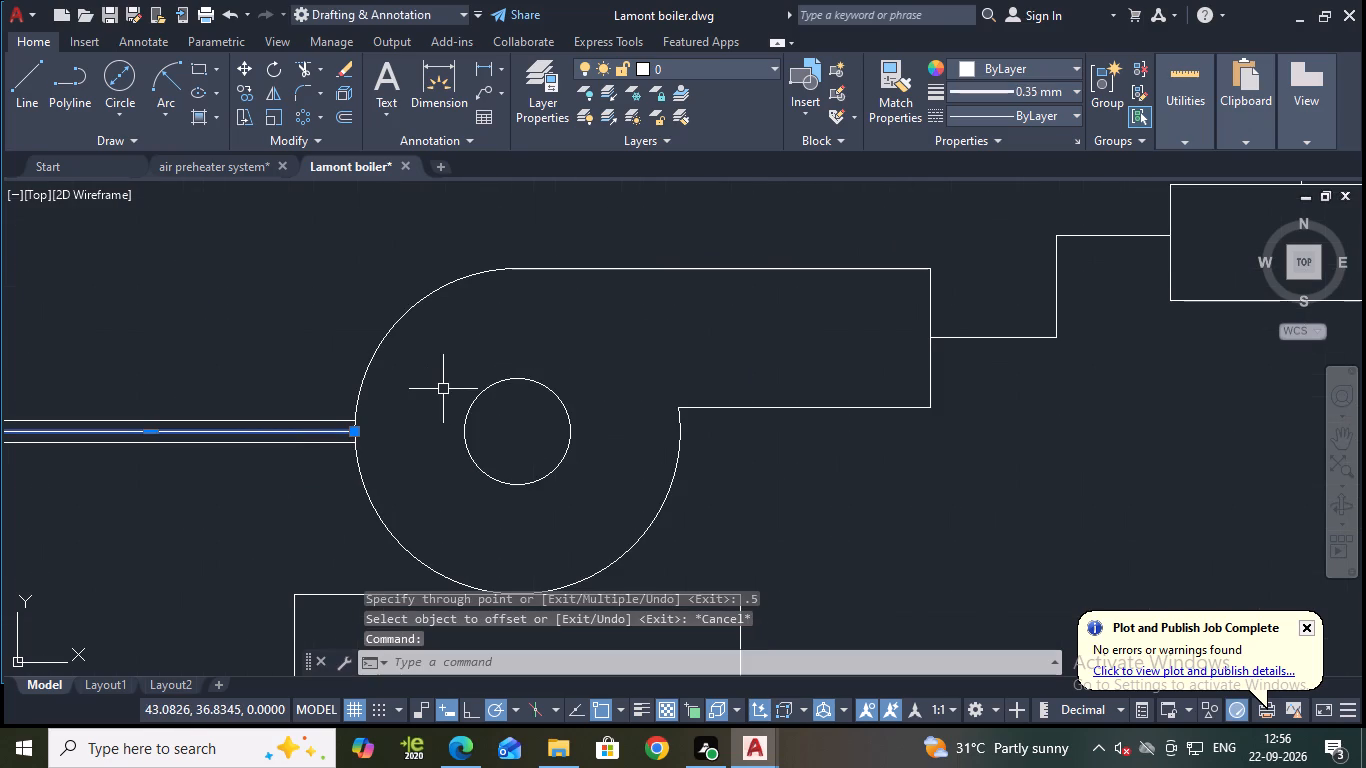
key("e")
key("Return")
Offset the horizontal pipe between the drum and the boiler's left wall by 0.5 above and below.
scroll(415, 372, "down", 2)
middle_click_drag(559, 271, 558, 286)
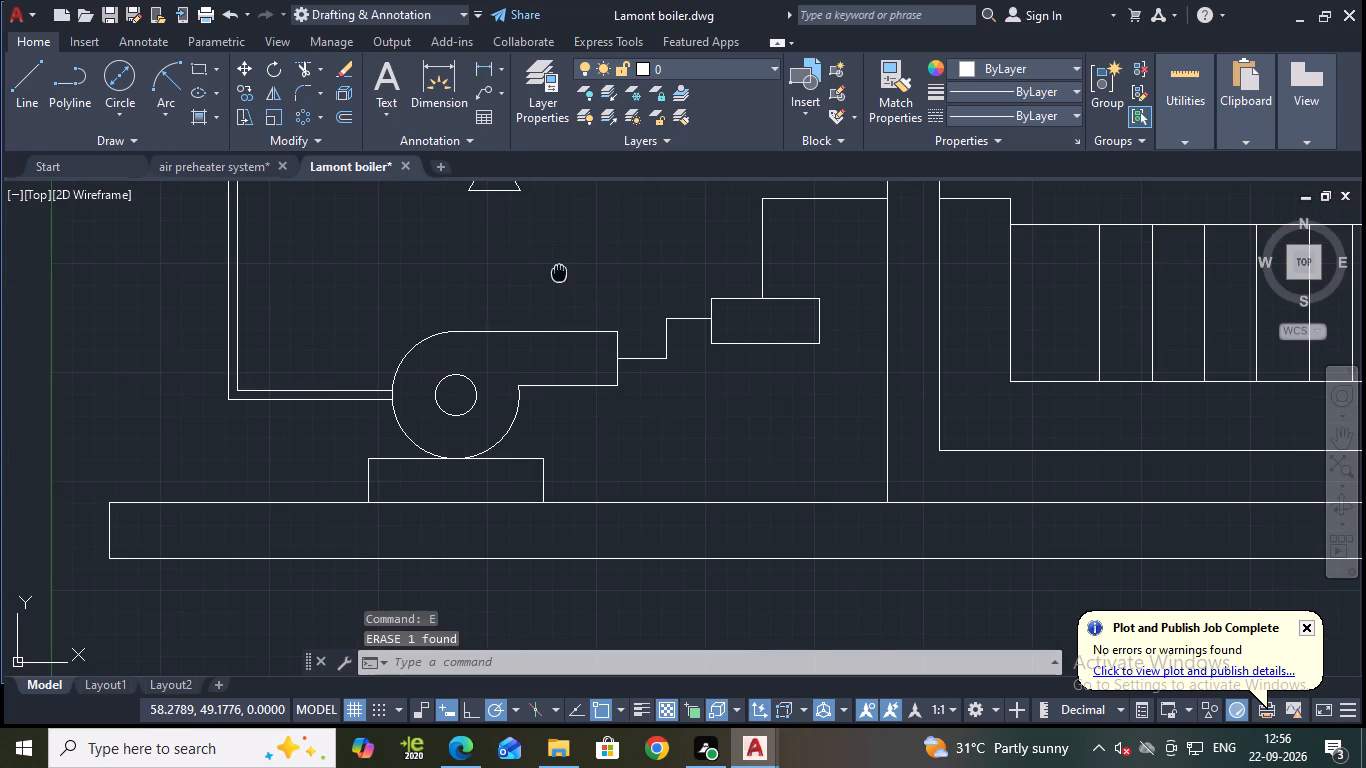
middle_click_drag(558, 286, 472, 439)
middle_click_drag(533, 327, 449, 648)
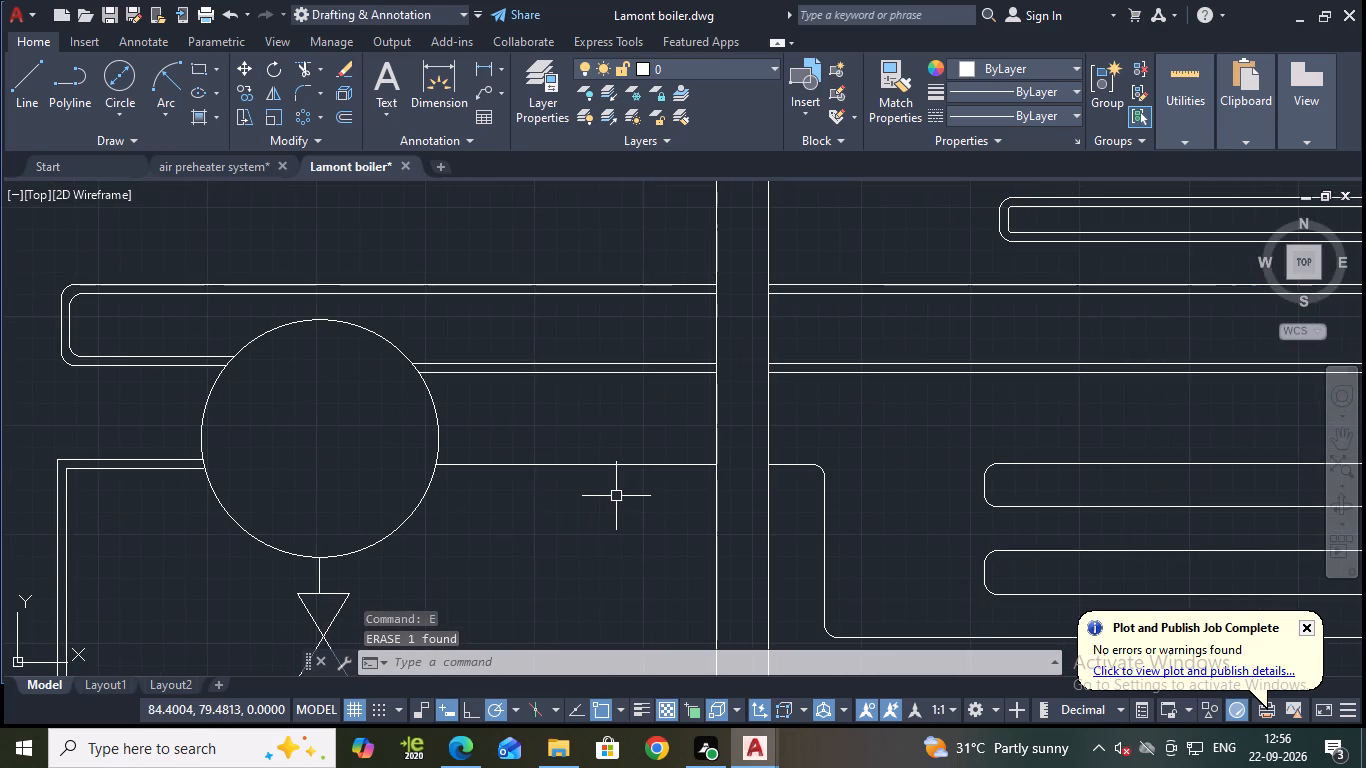
key("o")
key("Return")
key("Return")
left_click(559, 465)
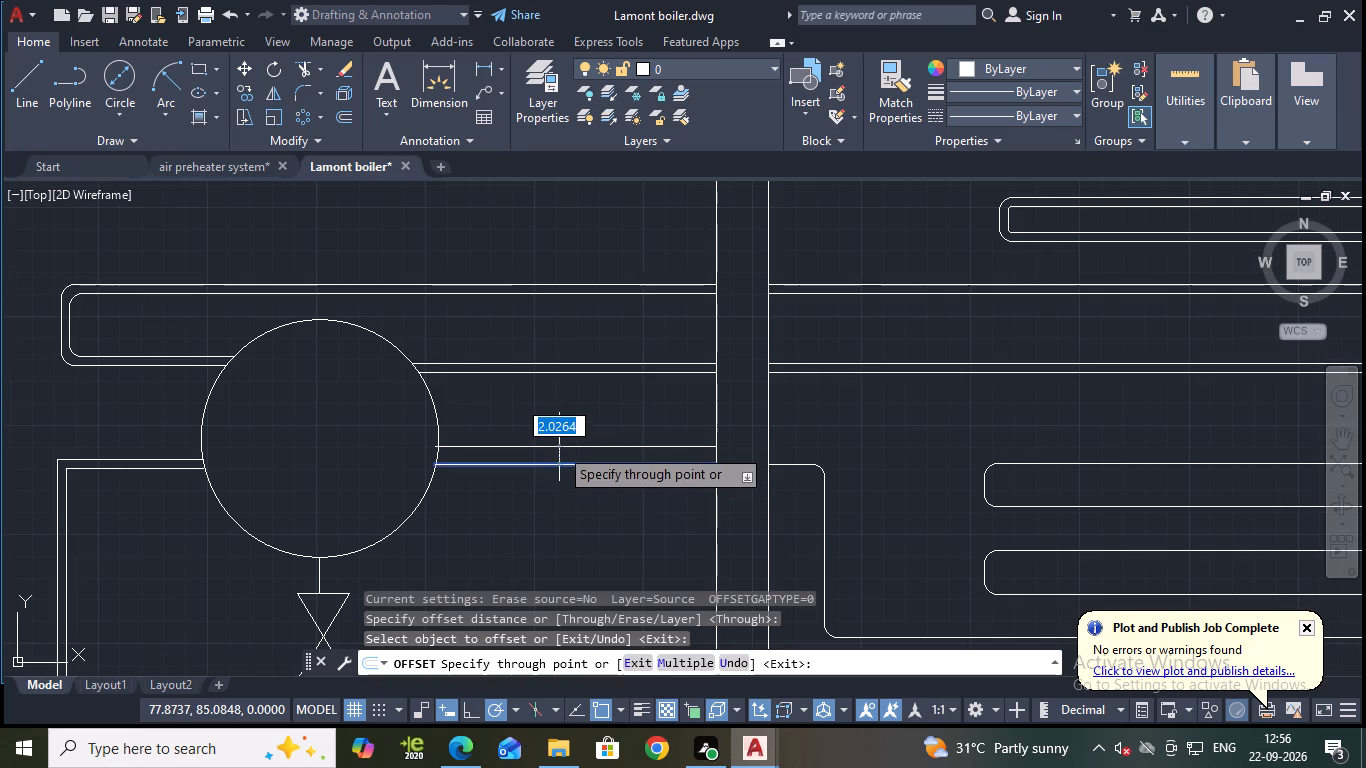
type(".5")
key("Return")
left_click(573, 465)
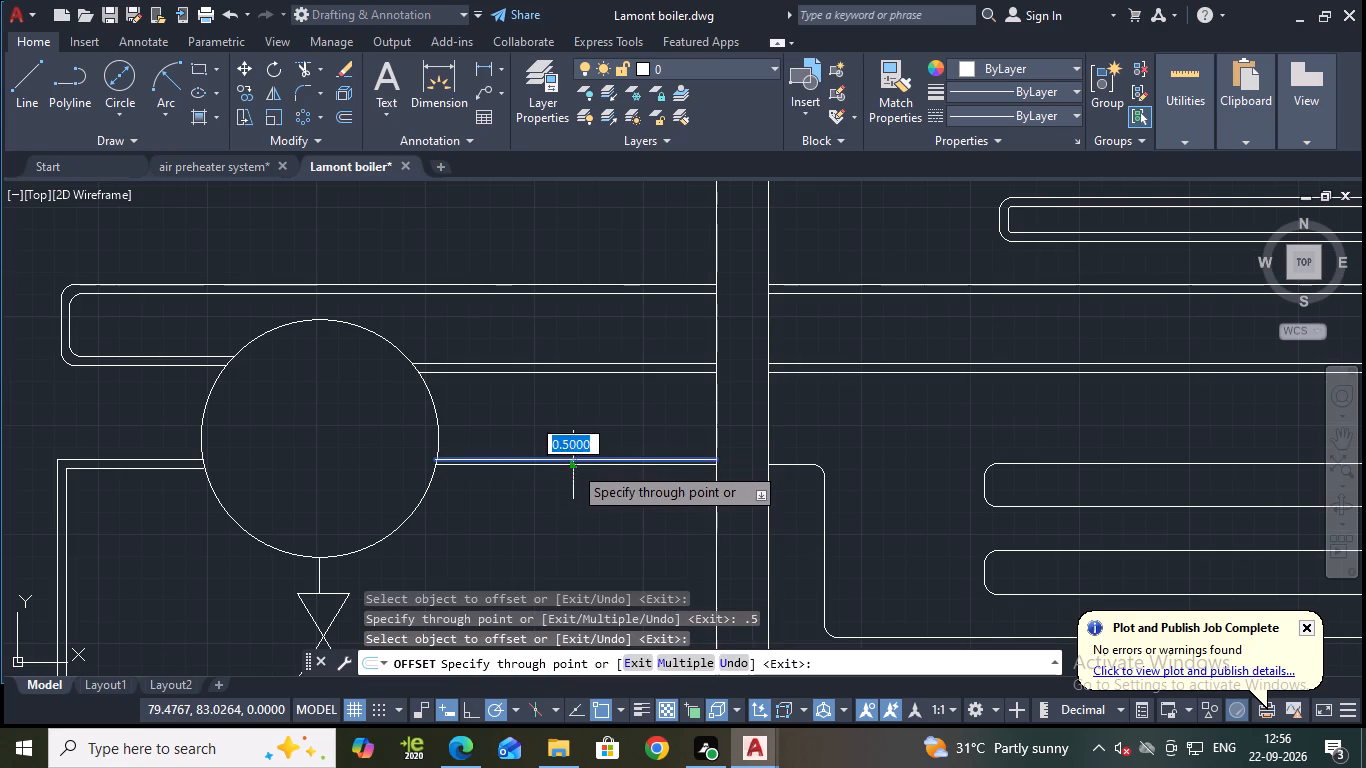
type(".5")
key("Return")
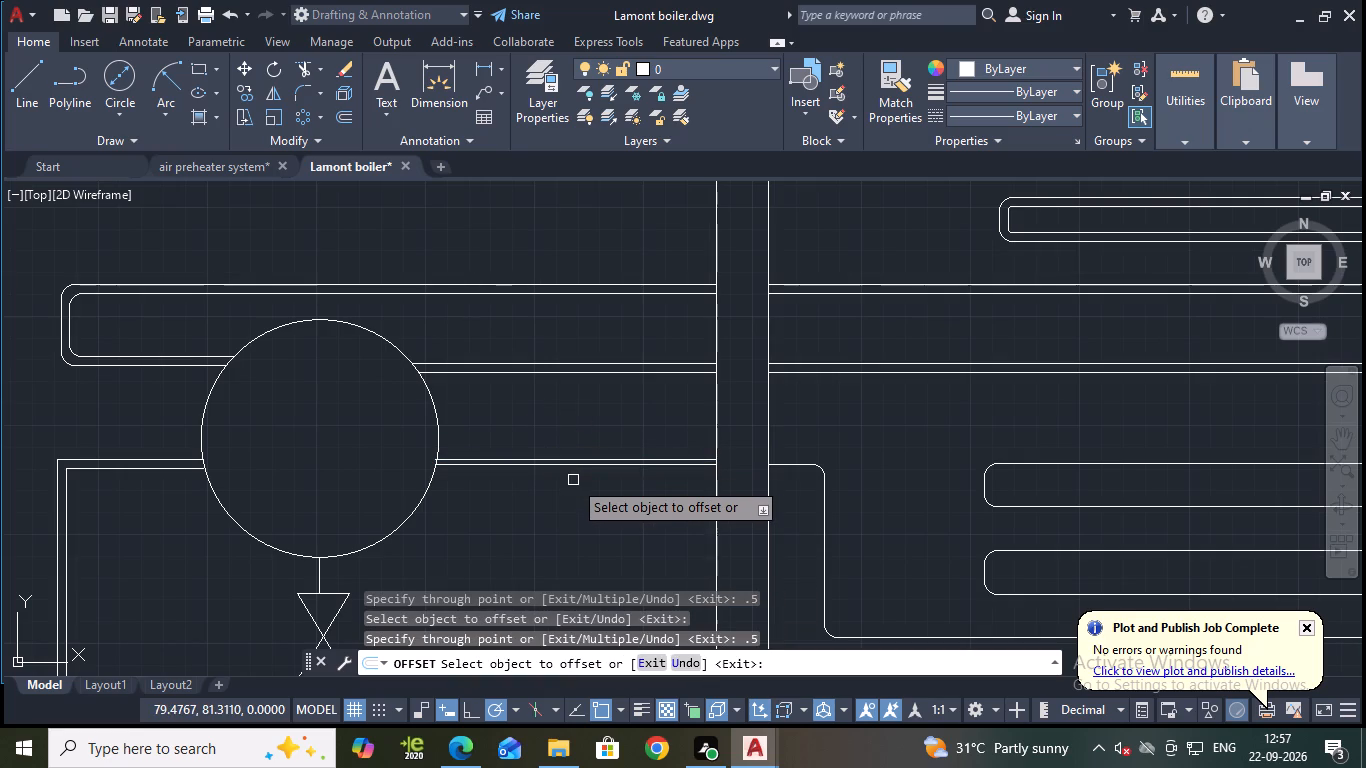
scroll(567, 470, "up", 2)
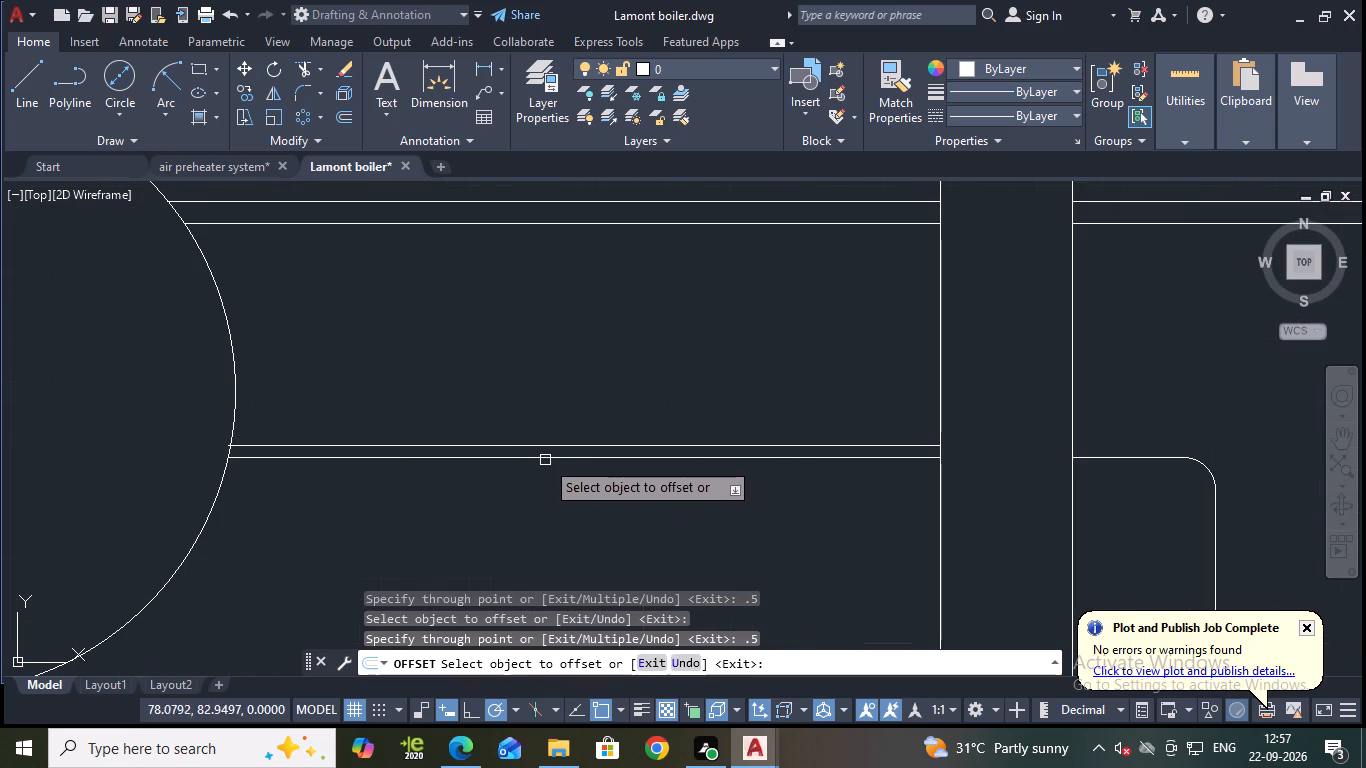
left_click(544, 459)
type(".5")
key("Return")
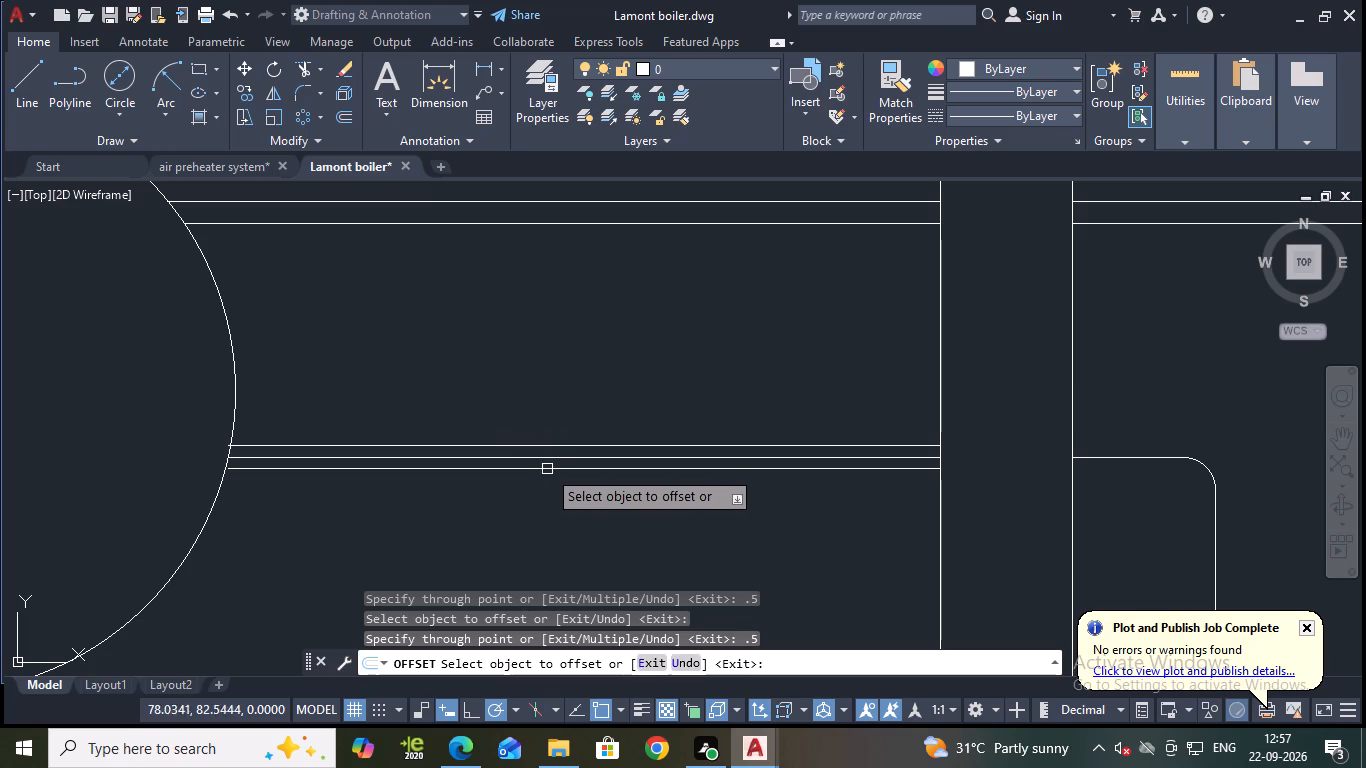
key("Escape")
Erase the original centre line and its overlapping duplicate between the drum and the boiler's left wall.
left_click(556, 460)
key("e")
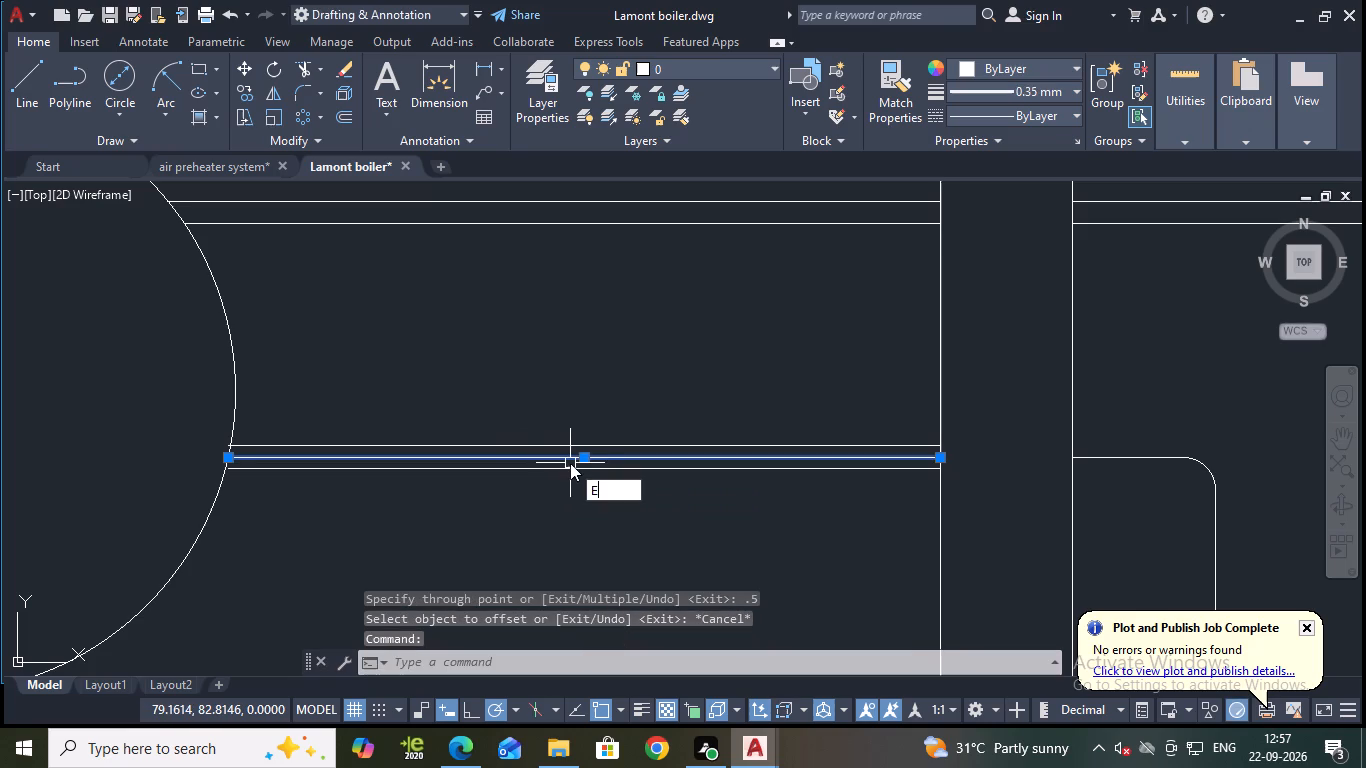
key("Return")
left_click(567, 460)
key("e")
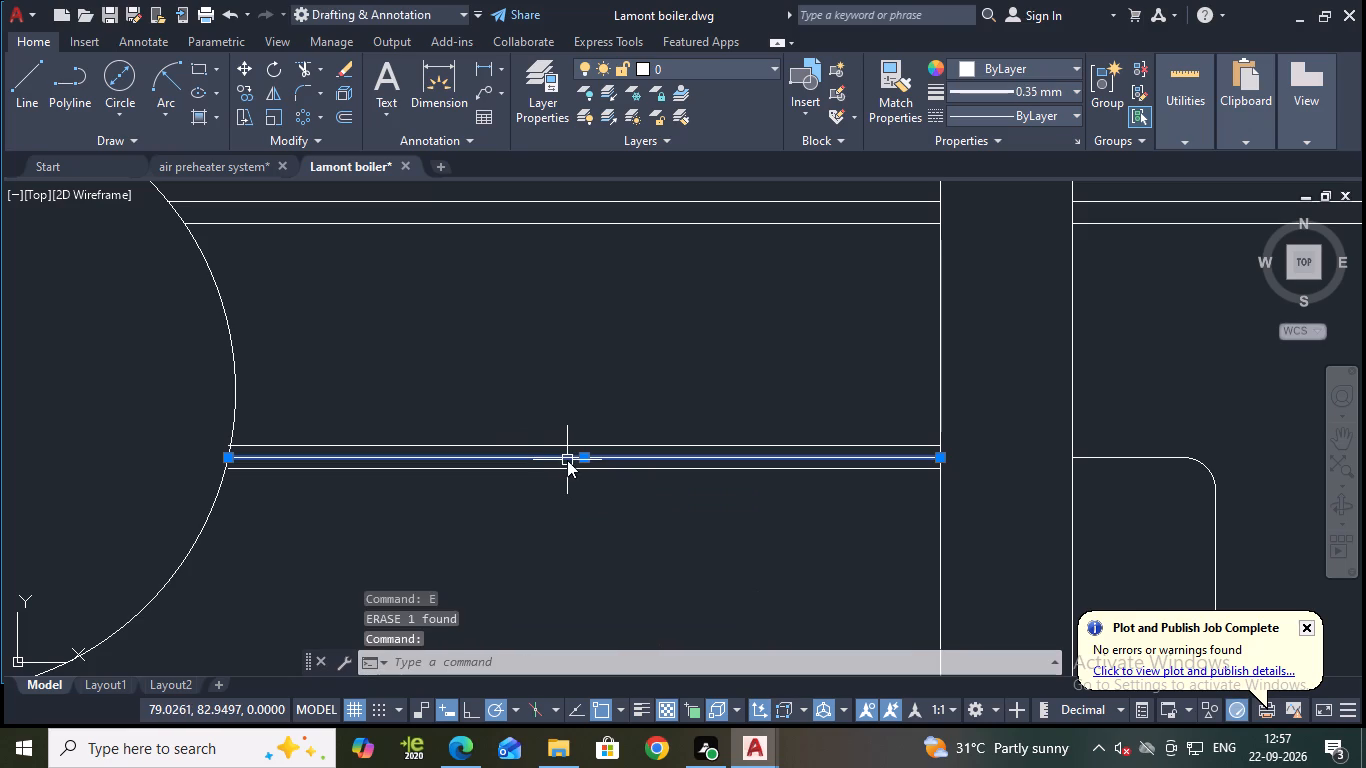
key("Return")
Save the drawing.
scroll(567, 460, "down", 2)
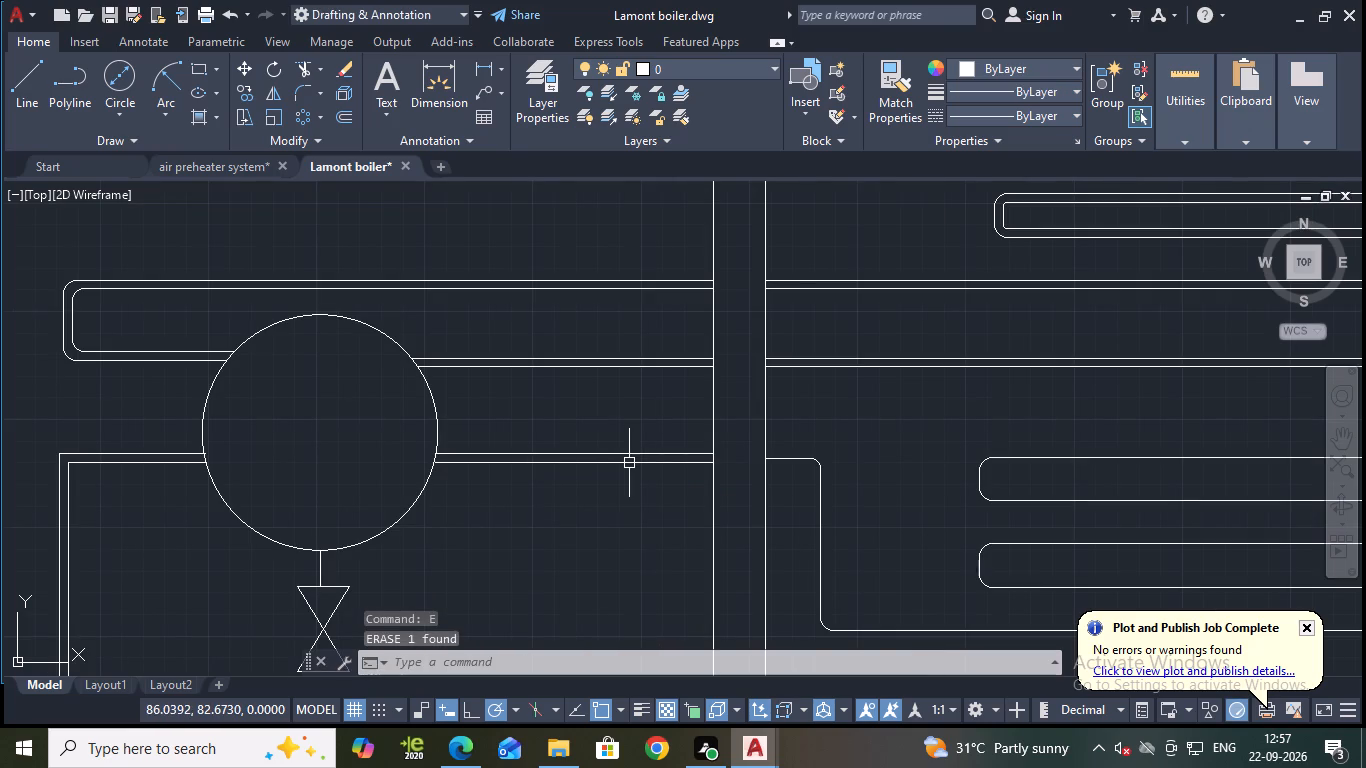
key("ctrl+s")
Offset the joined lower coil inside the boiler by 0.5 on both sides of its centre line.
middle_click_drag(933, 486, 480, 306)
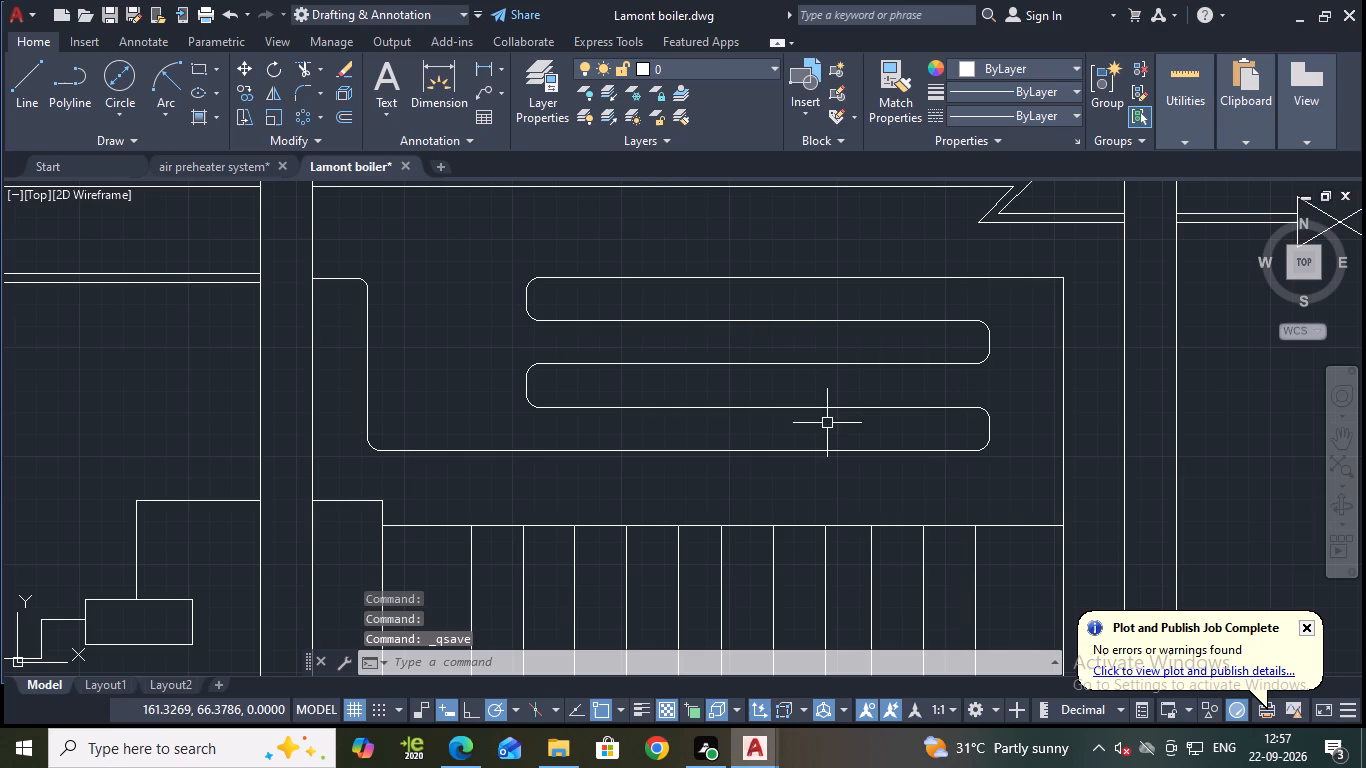
left_click(814, 450)
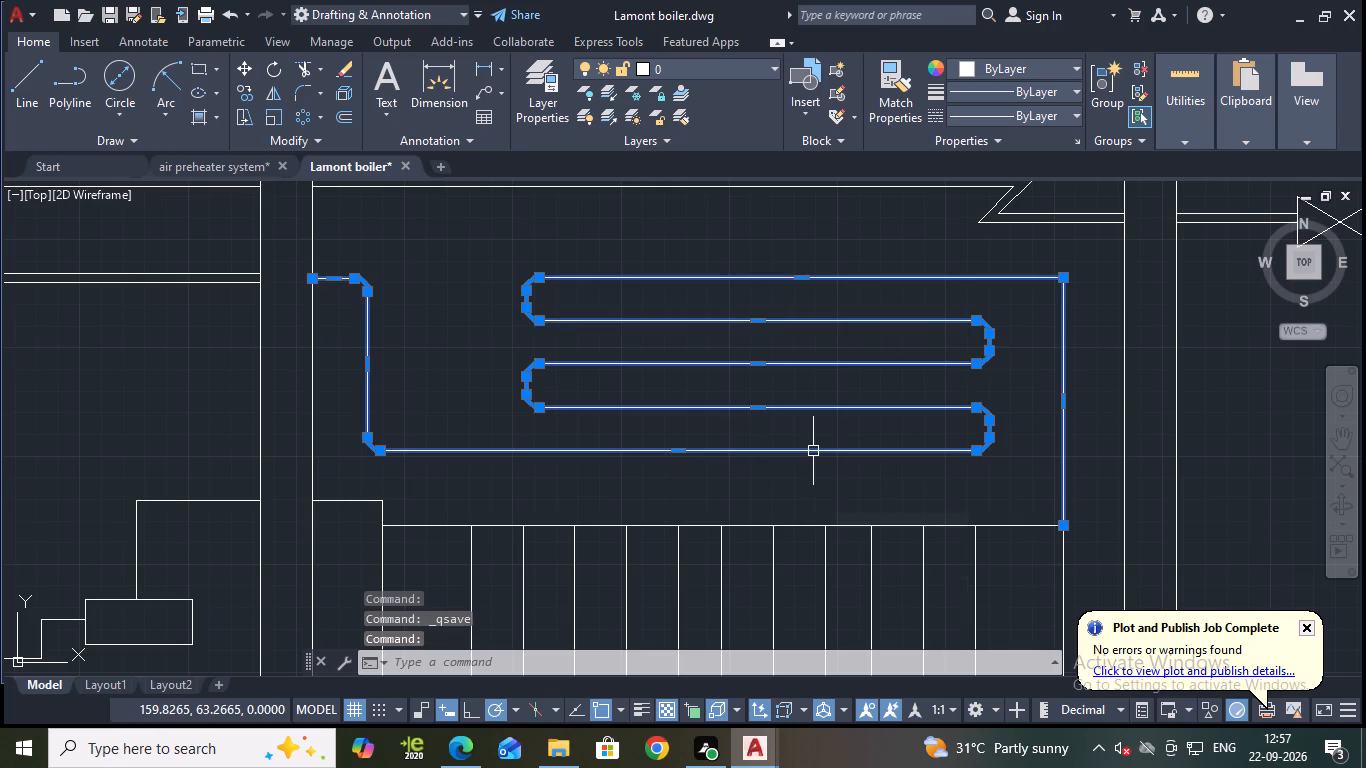
key("o")
key("Return")
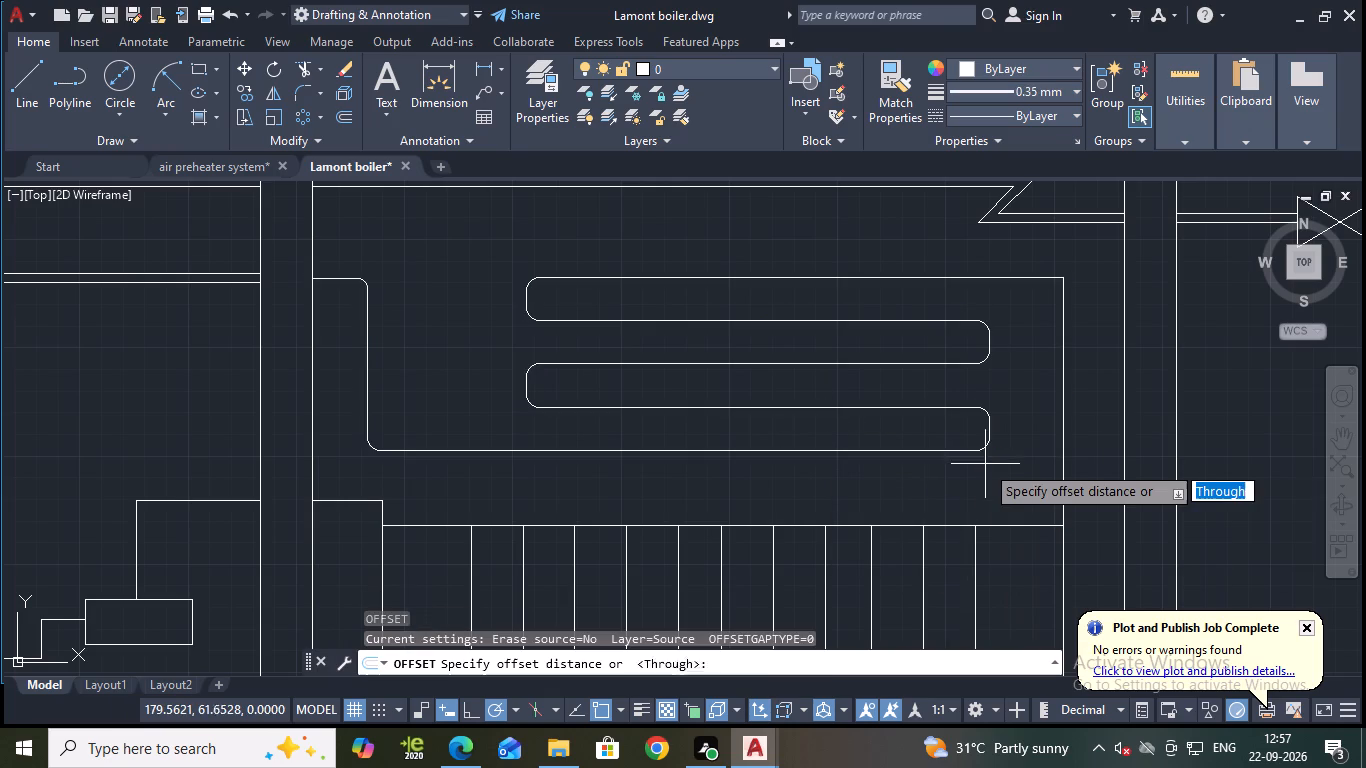
key("Return")
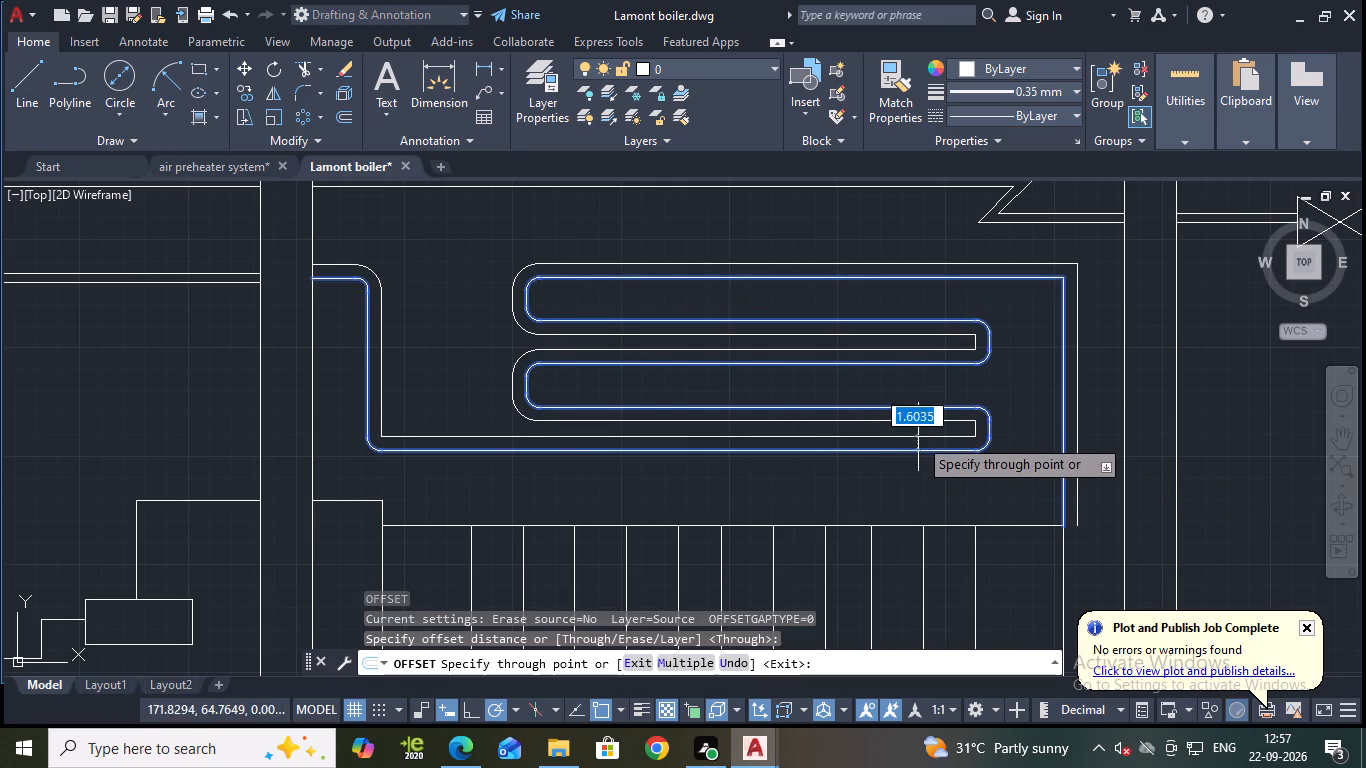
type(".5")
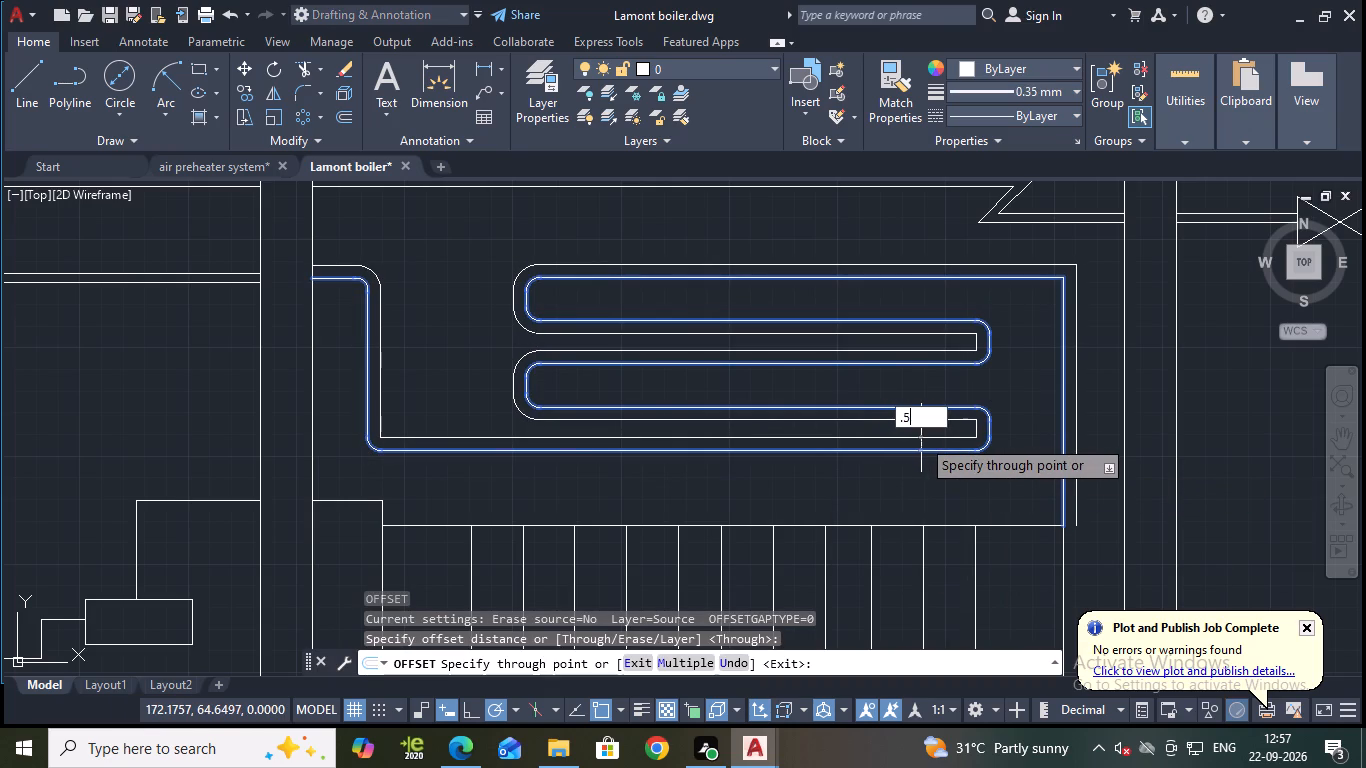
key("Return")
scroll(540, 474, "up", 2)
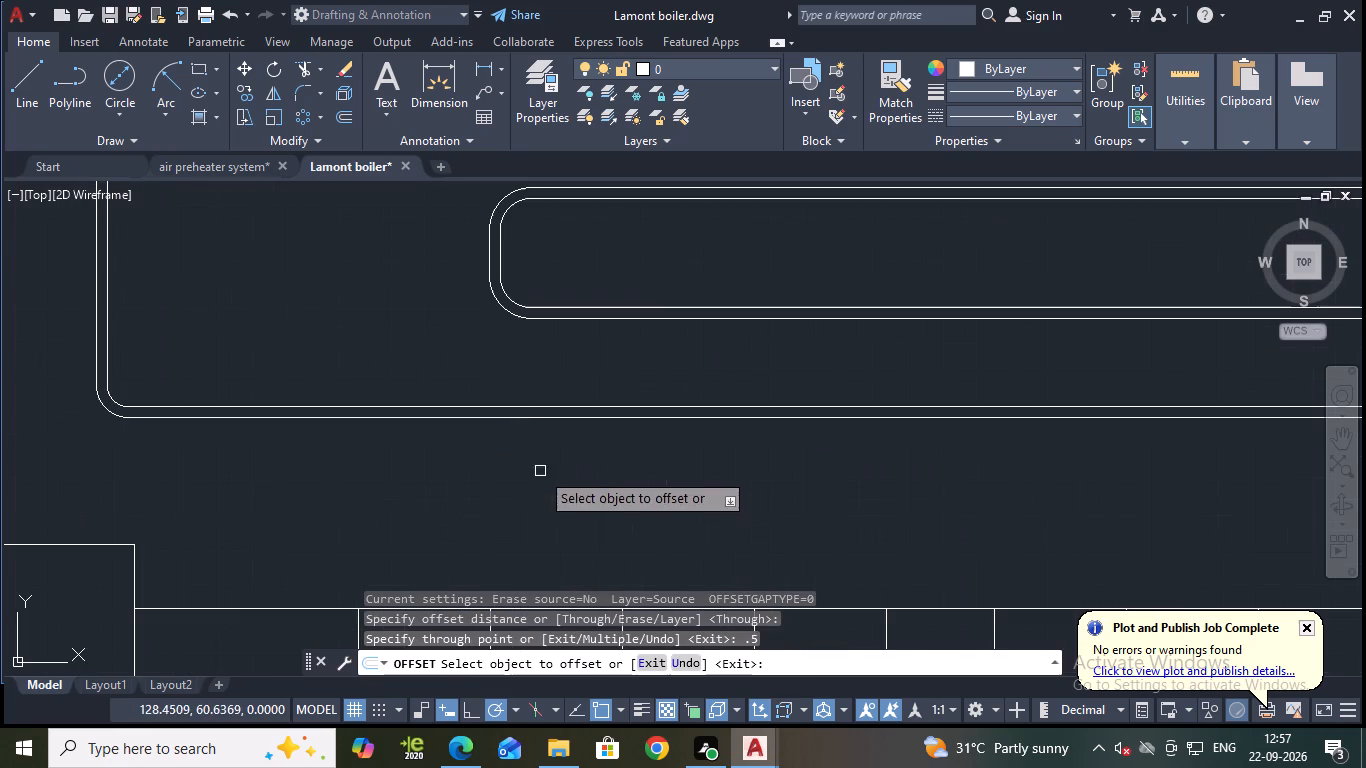
left_click(527, 419)
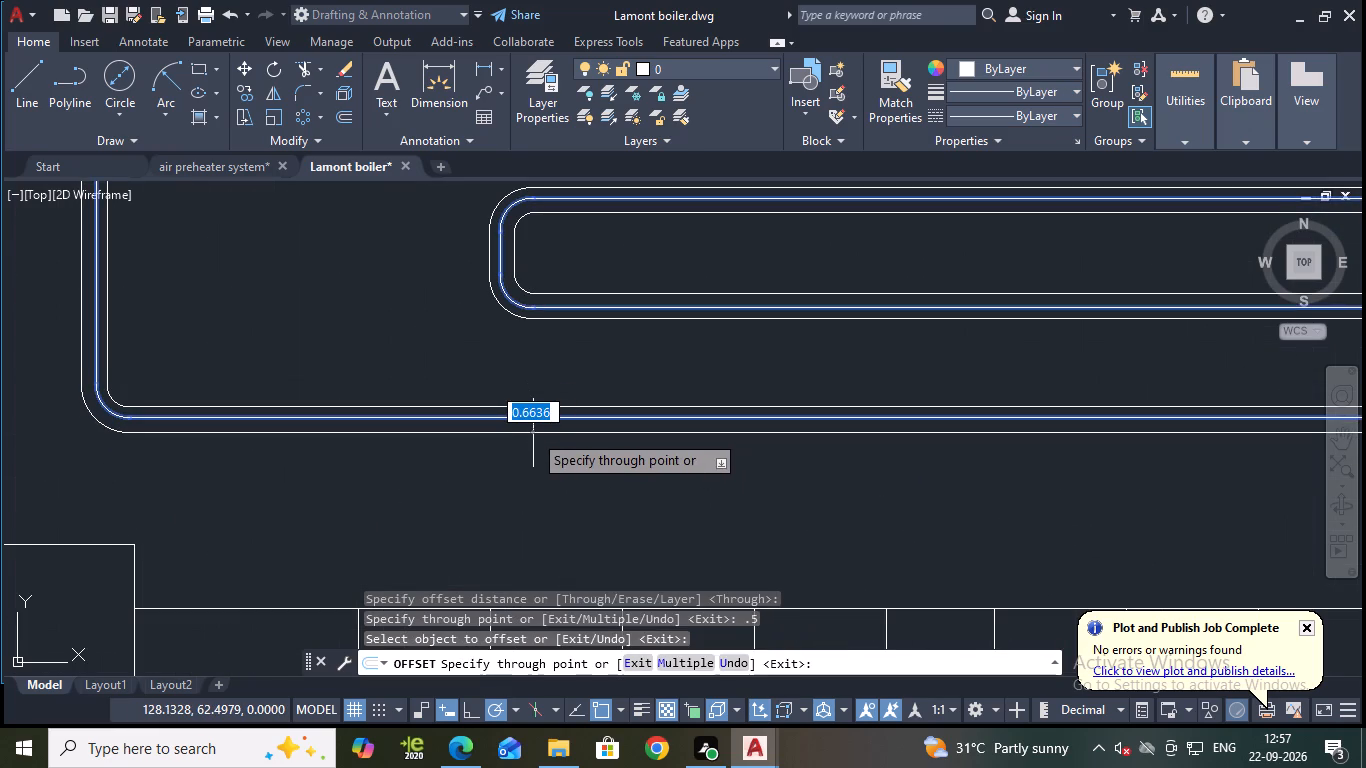
type(".5")
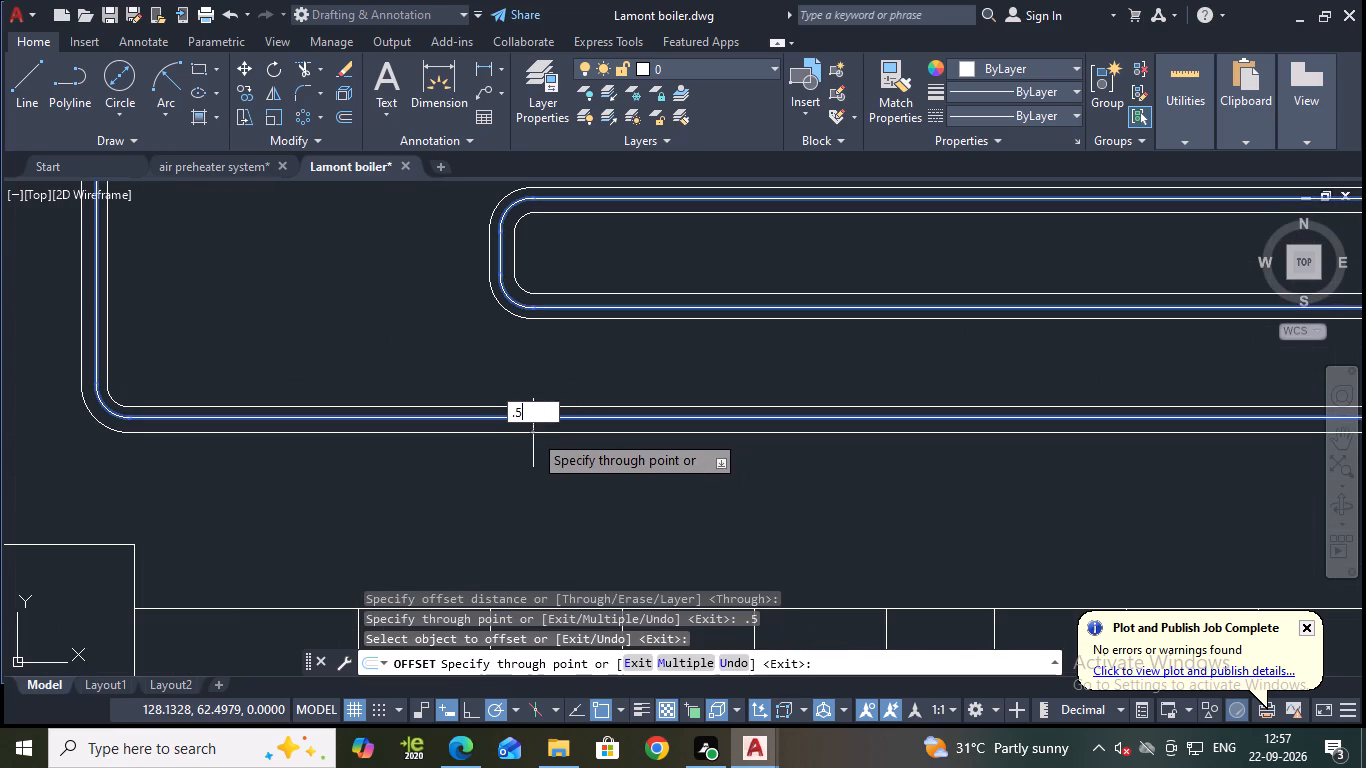
key("Return")
key("Escape")
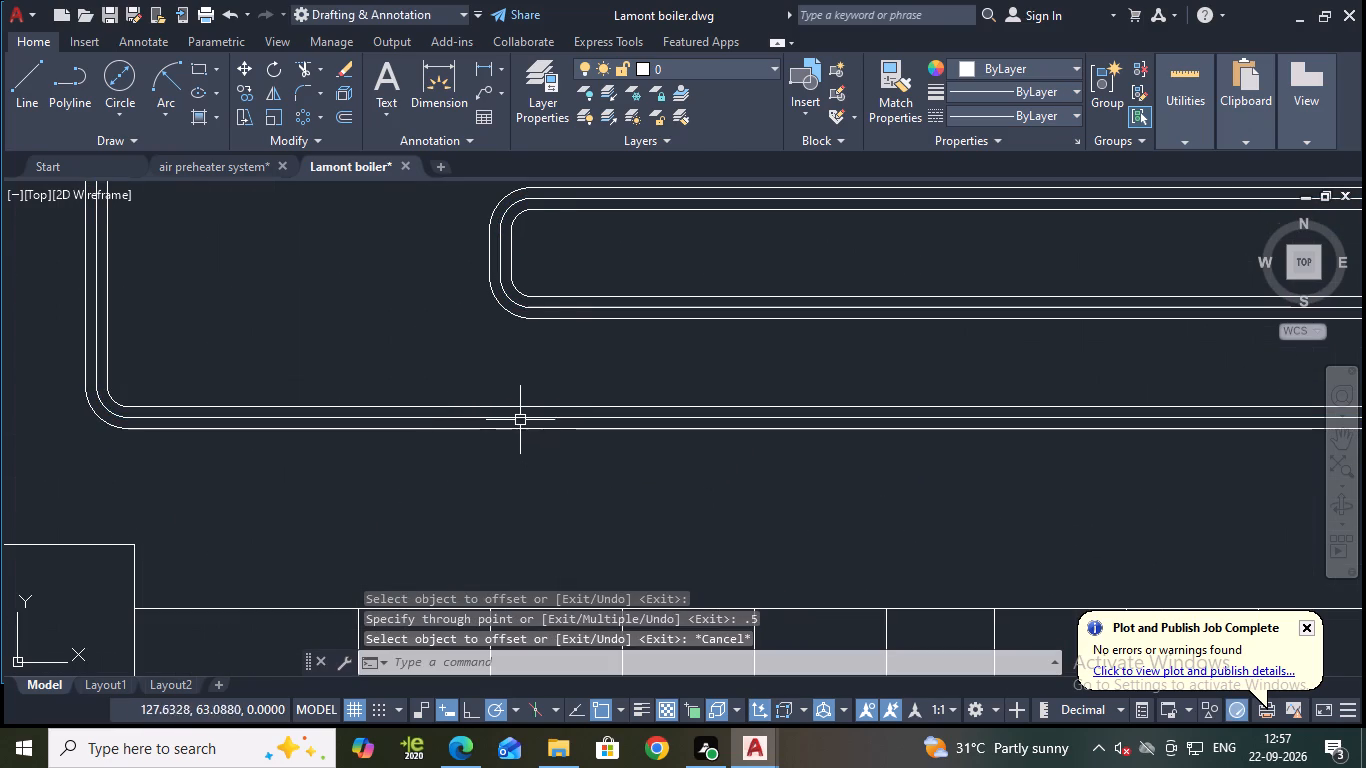
Erase the original centre line of the lower coil inside the boiler.
left_click(517, 418)
key("e")
key("Return")
Stretch the lower end of the coil's outer vertical line straight down to the level of the tube bank's bottom edge.
scroll(518, 419, "down", 2)
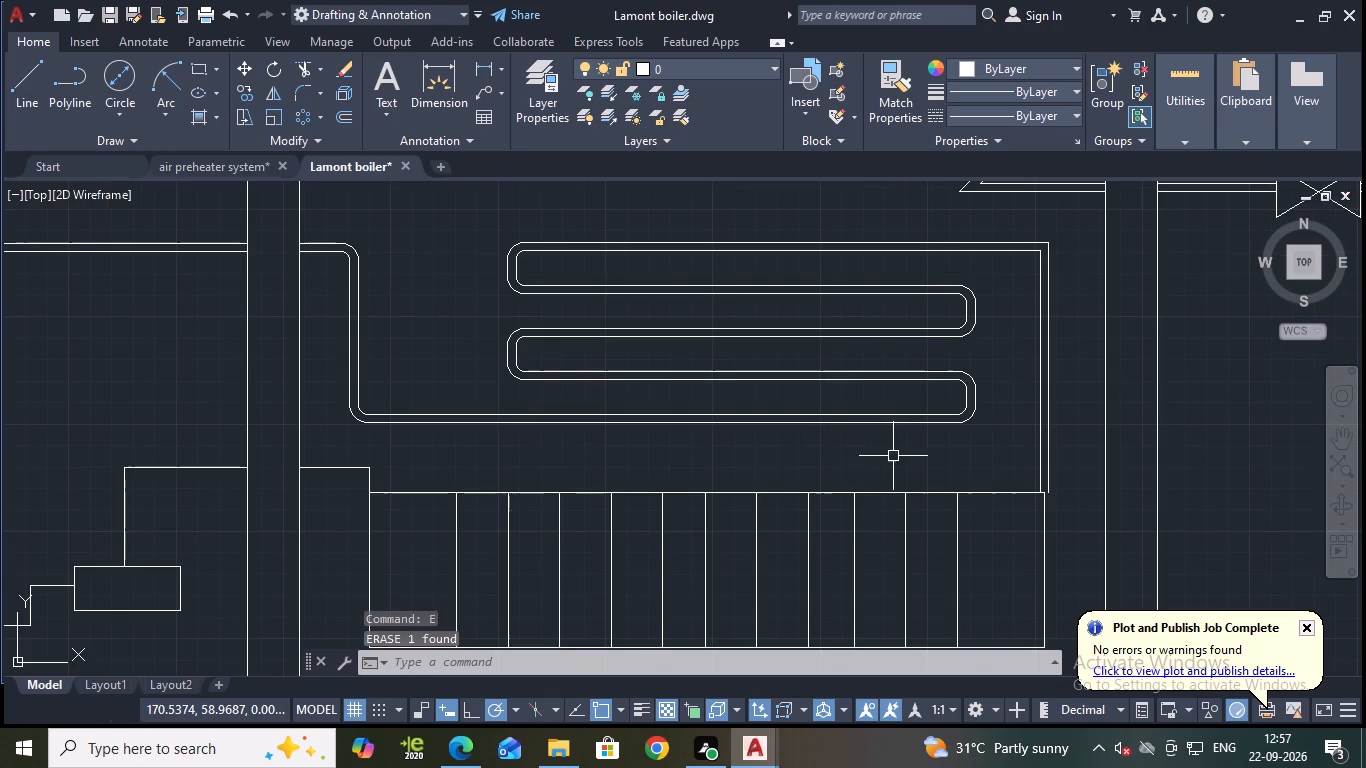
middle_click_drag(895, 458, 809, 387)
scroll(951, 481, "up", 1)
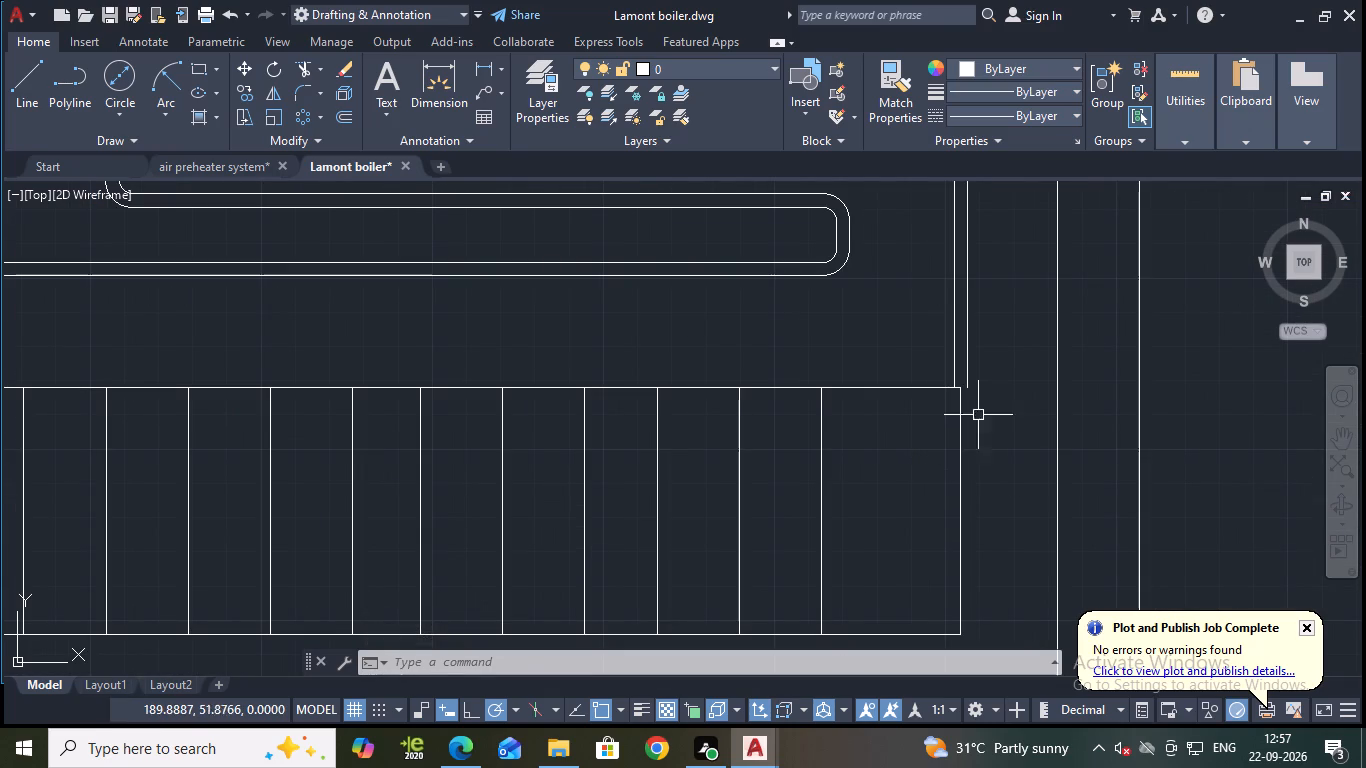
left_click(968, 378)
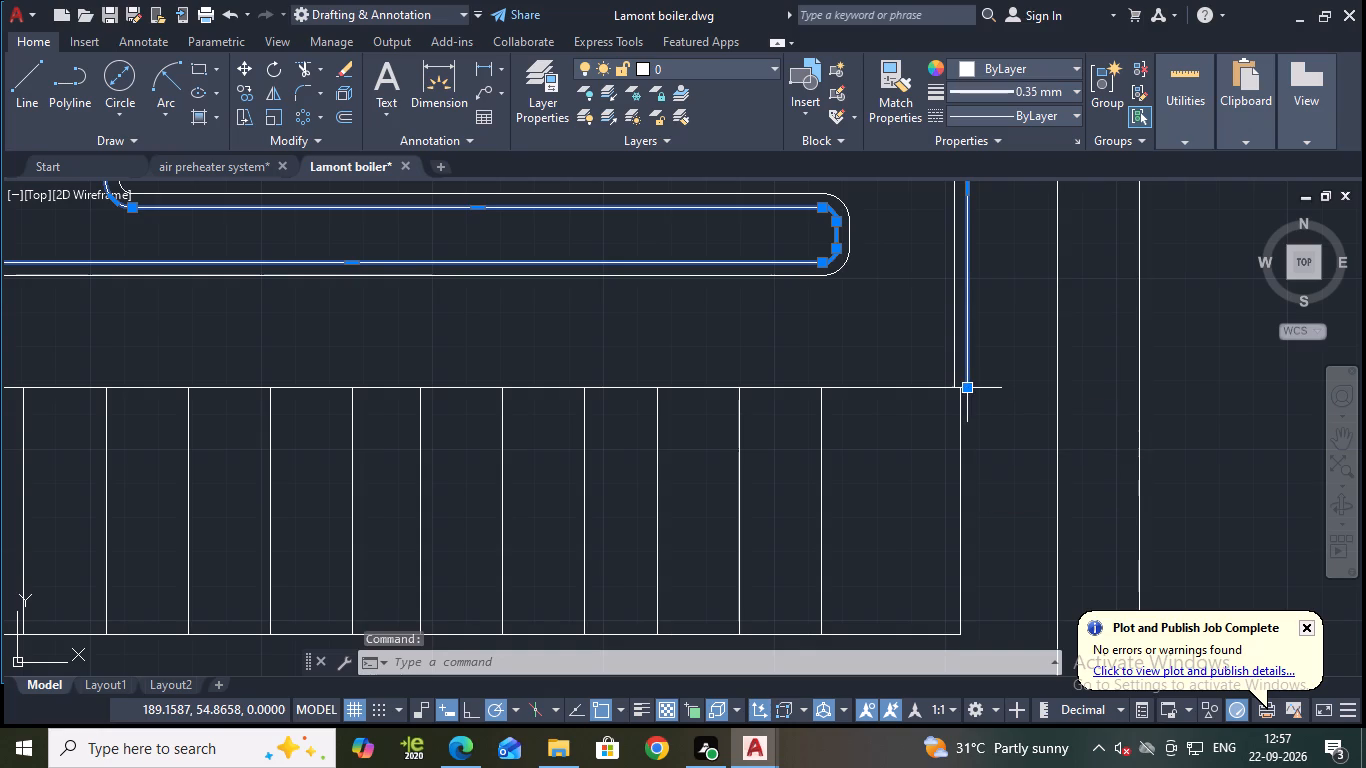
left_click(969, 386)
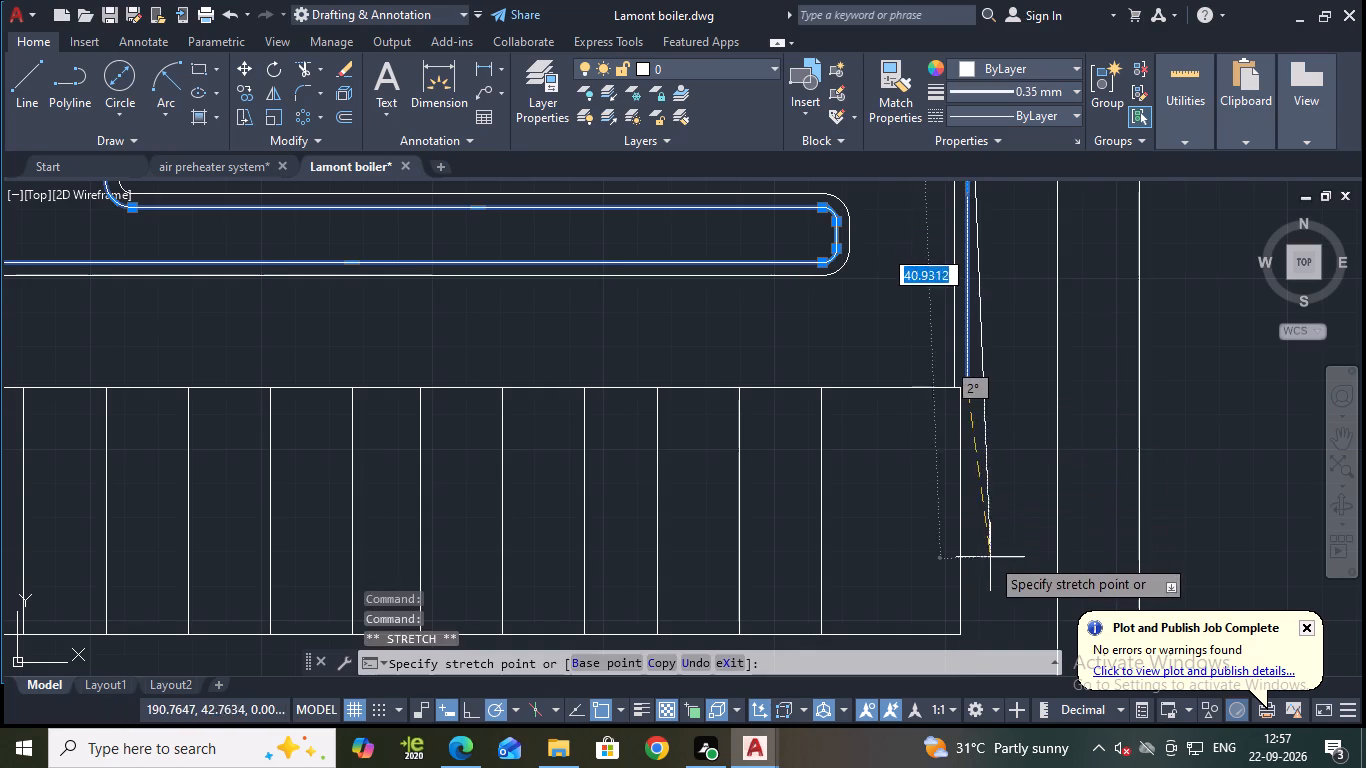
middle_click_drag(965, 568, 944, 497)
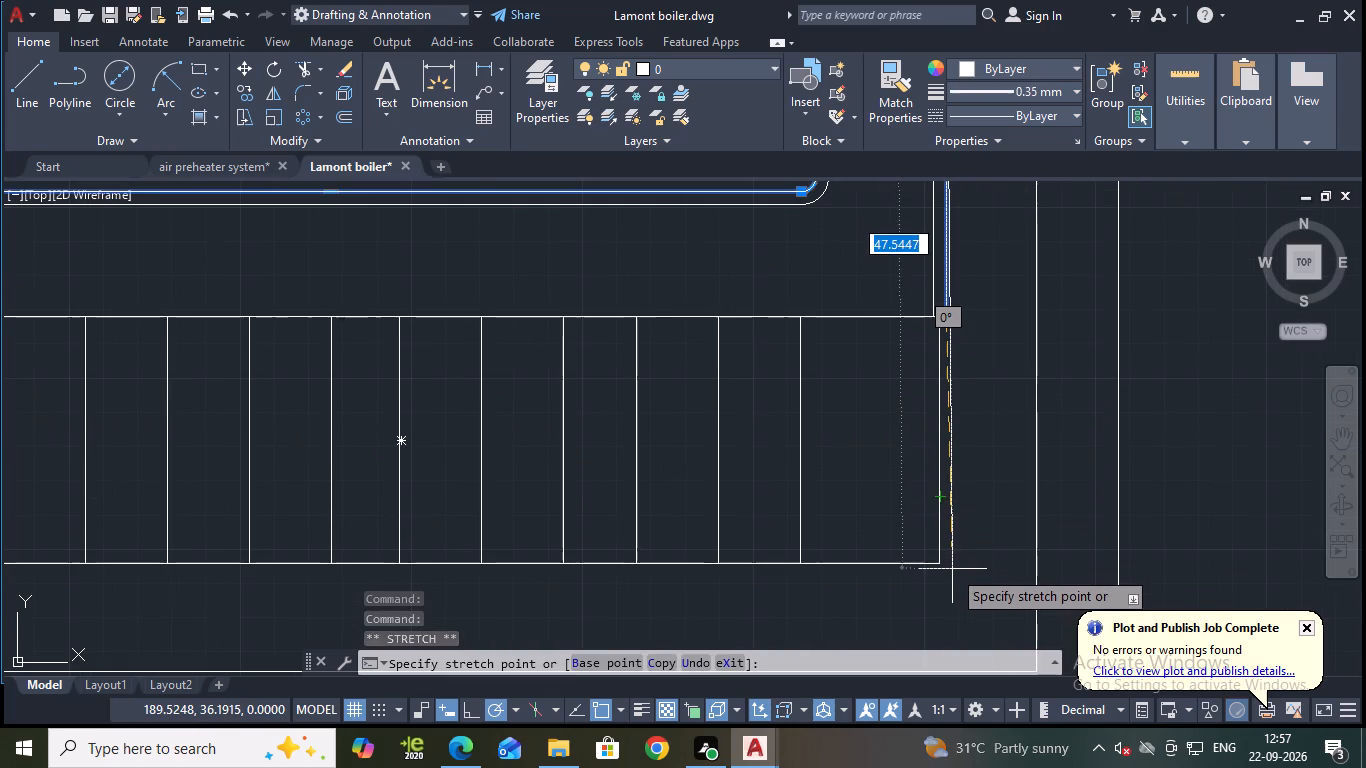
scroll(951, 571, "up", 1)
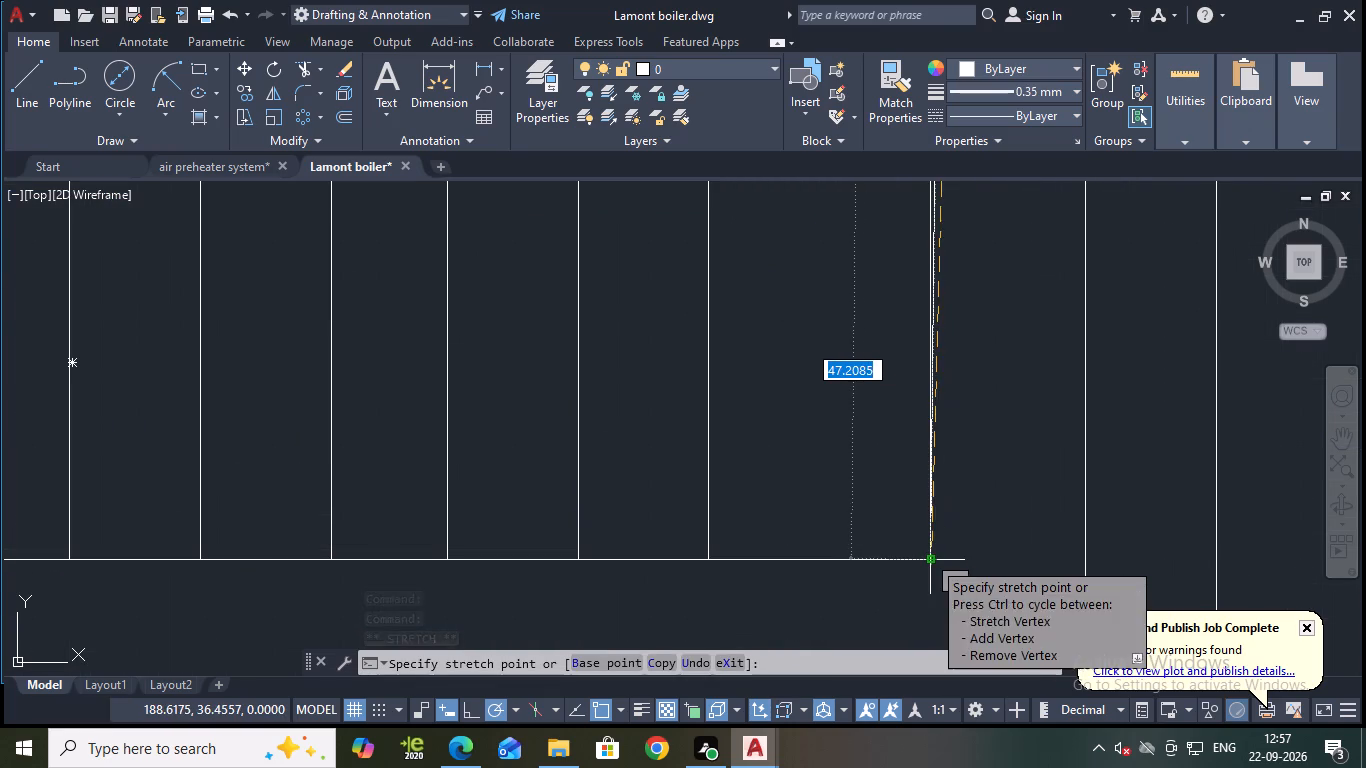
left_click(944, 558)
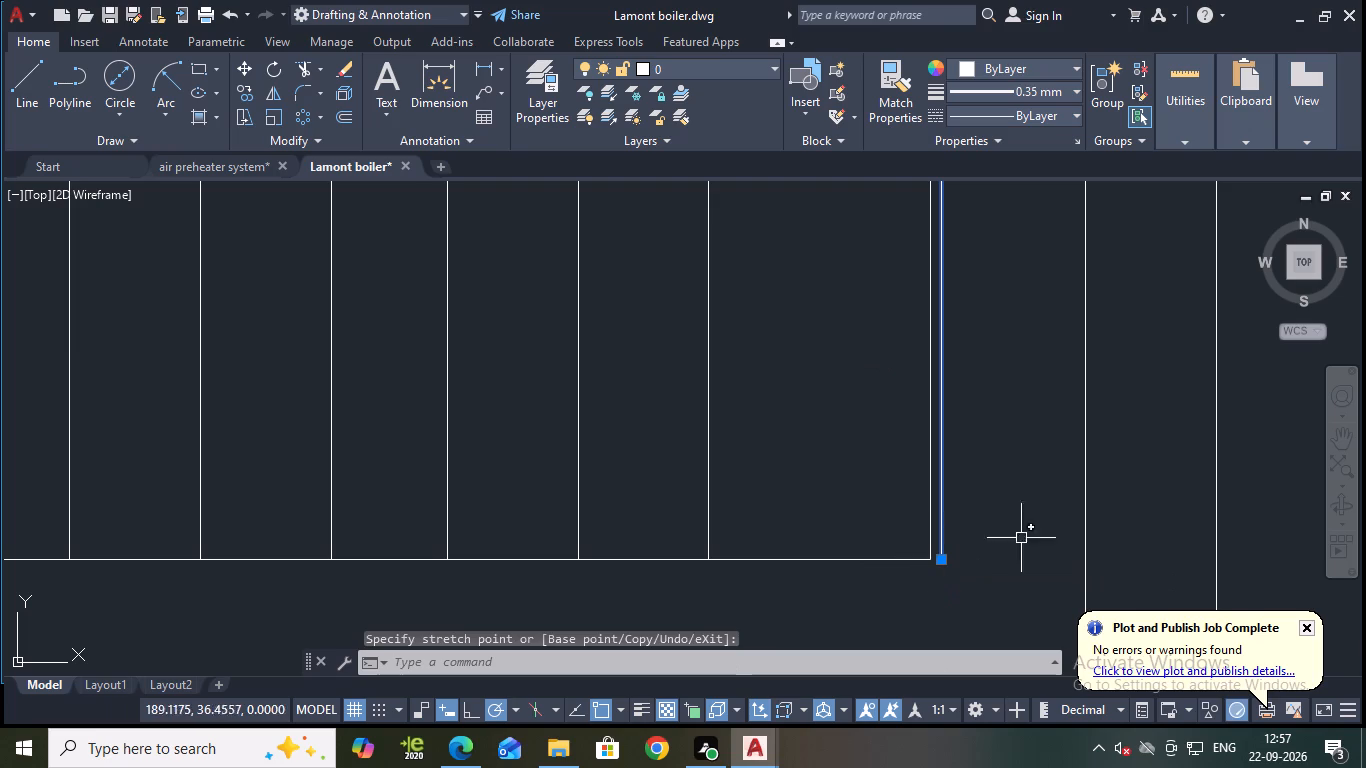
scroll(1012, 541, "up", 2)
key("Escape")
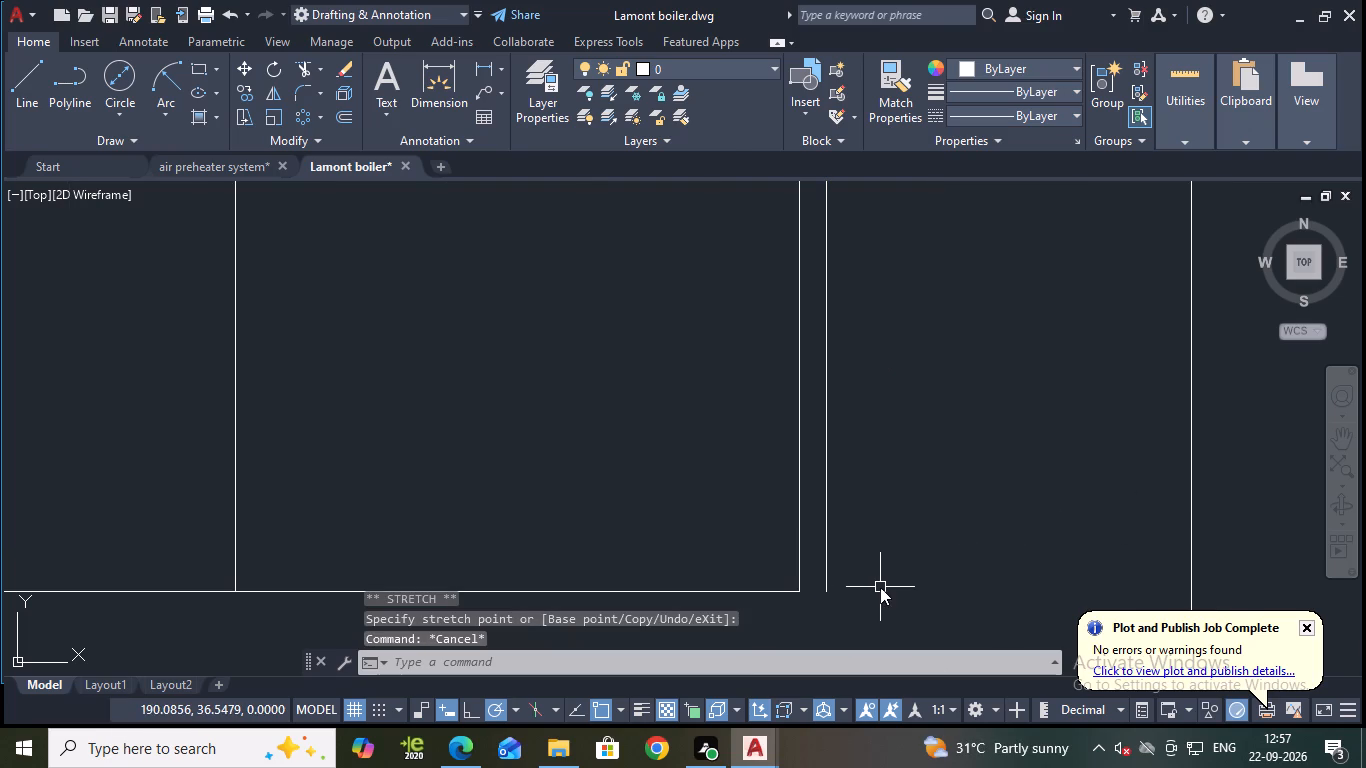
Draw a 0.5 horizontal line joining the tube bank's bottom-right corner to the end of the outer vertical line.
key("l")
key("Return")
left_click(802, 594)
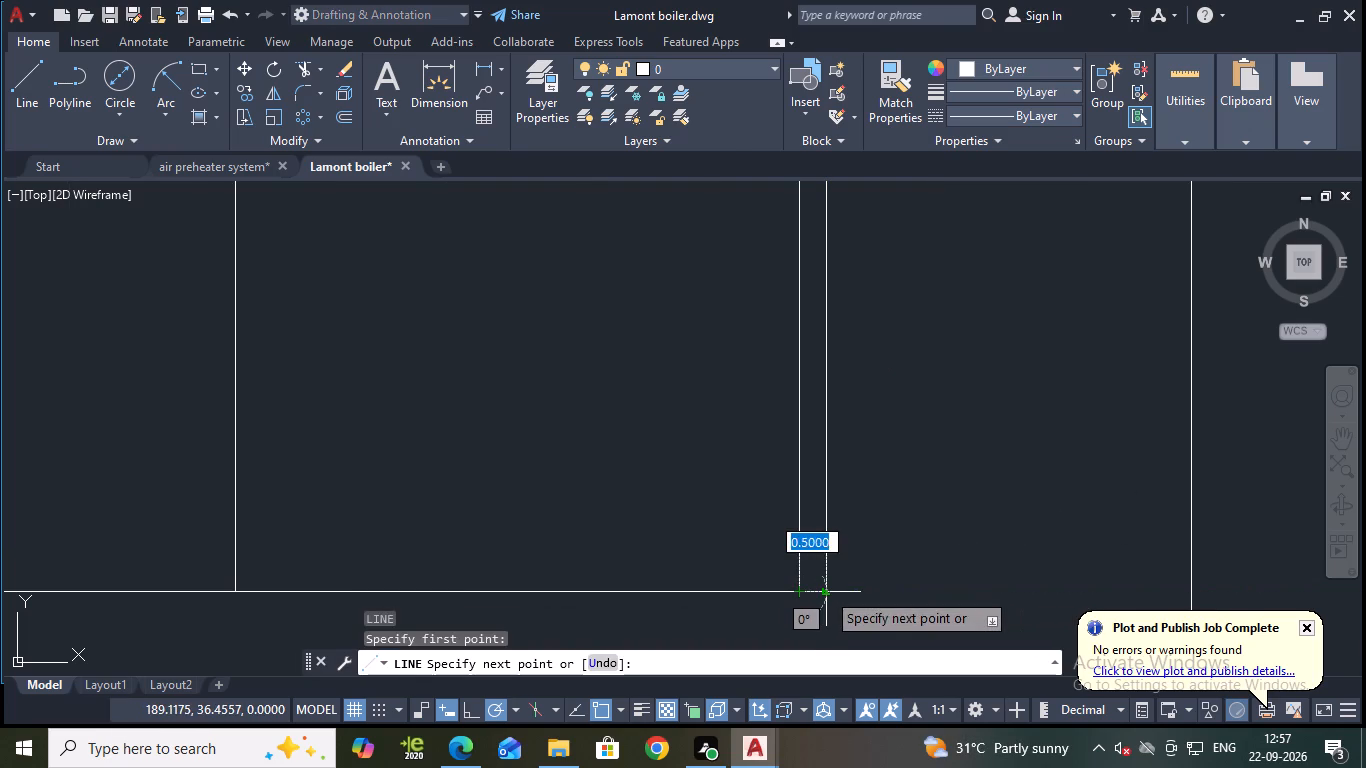
left_click(828, 591)
scroll(875, 557, "down", 2)
key("Escape")
Trim away the tube bank's old right edge and the stub of its top line beyond the inner vertical pipe line.
scroll(884, 474, "down", 2)
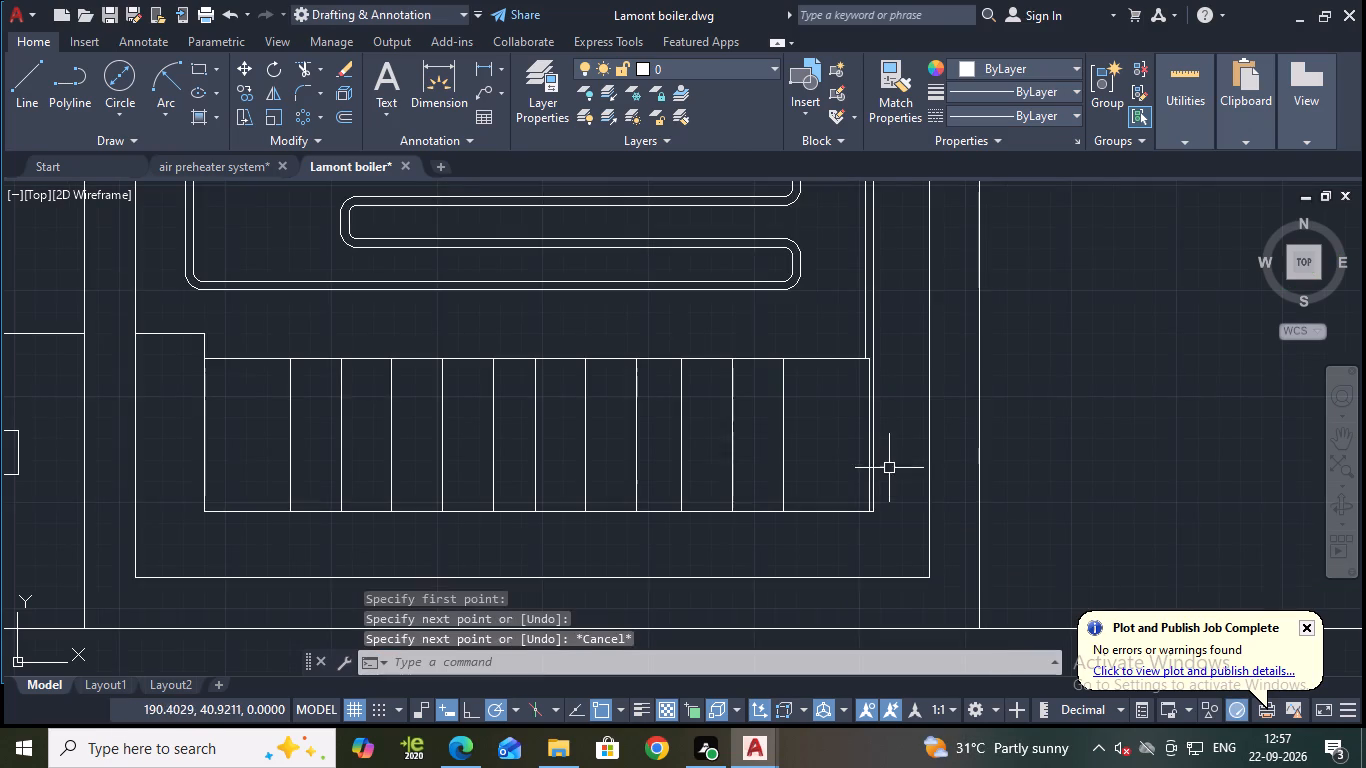
middle_click_drag(890, 460, 895, 571)
scroll(888, 437, "up", 1)
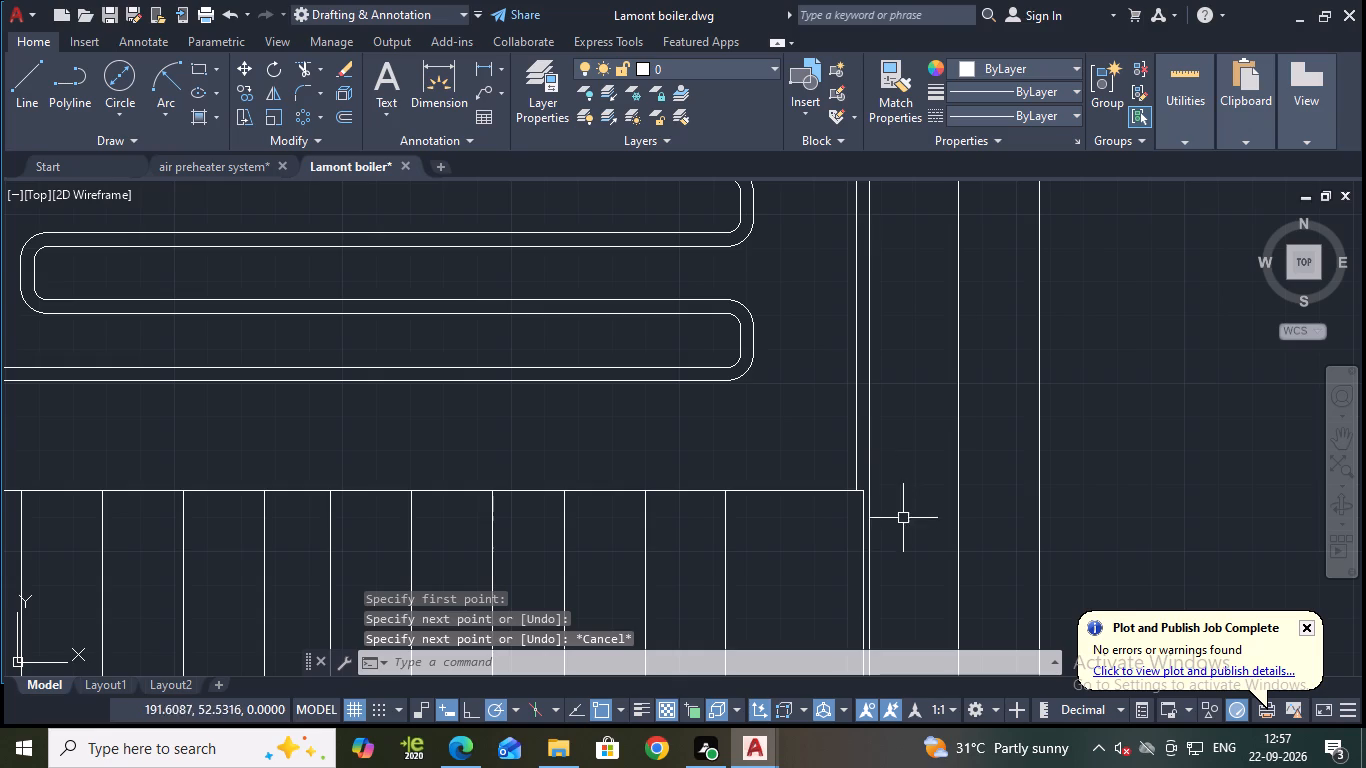
scroll(921, 556, "up", 1)
type("TR")
key("Return")
left_click(823, 497)
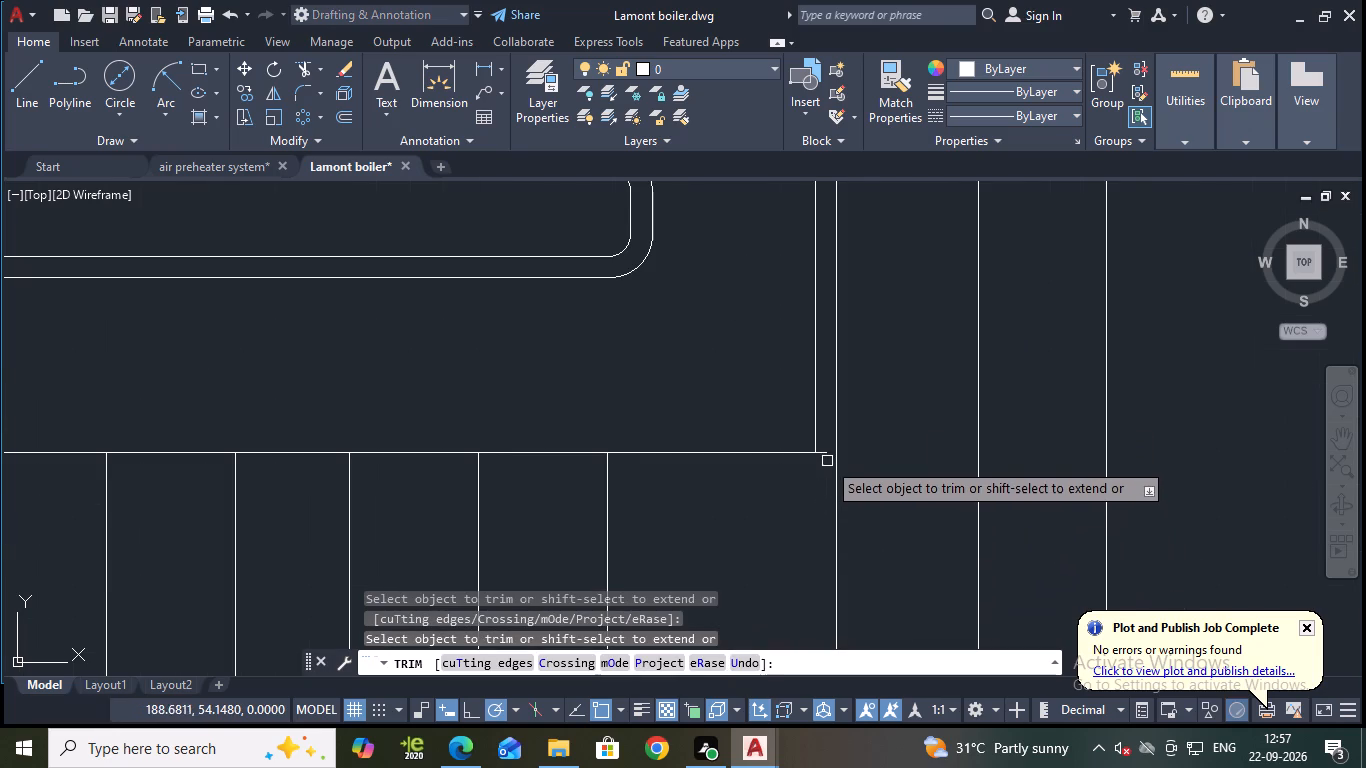
left_click(820, 456)
scroll(840, 445, "down", 2)
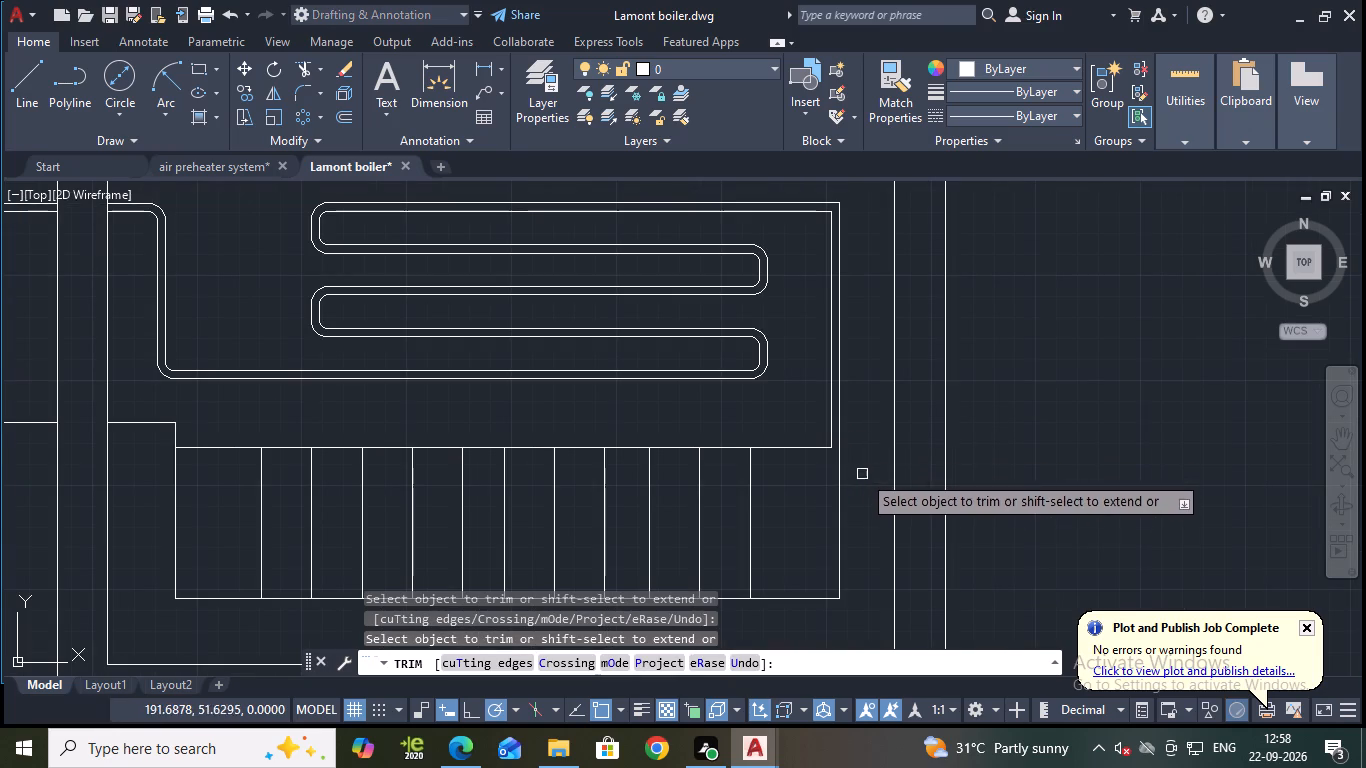
key("Escape")
Save the drawing.
key("ctrl+s")
Fillet the outer line at the upper corner of the double pipe between drum and pump with radius 1.5.
scroll(862, 477, "down", 2)
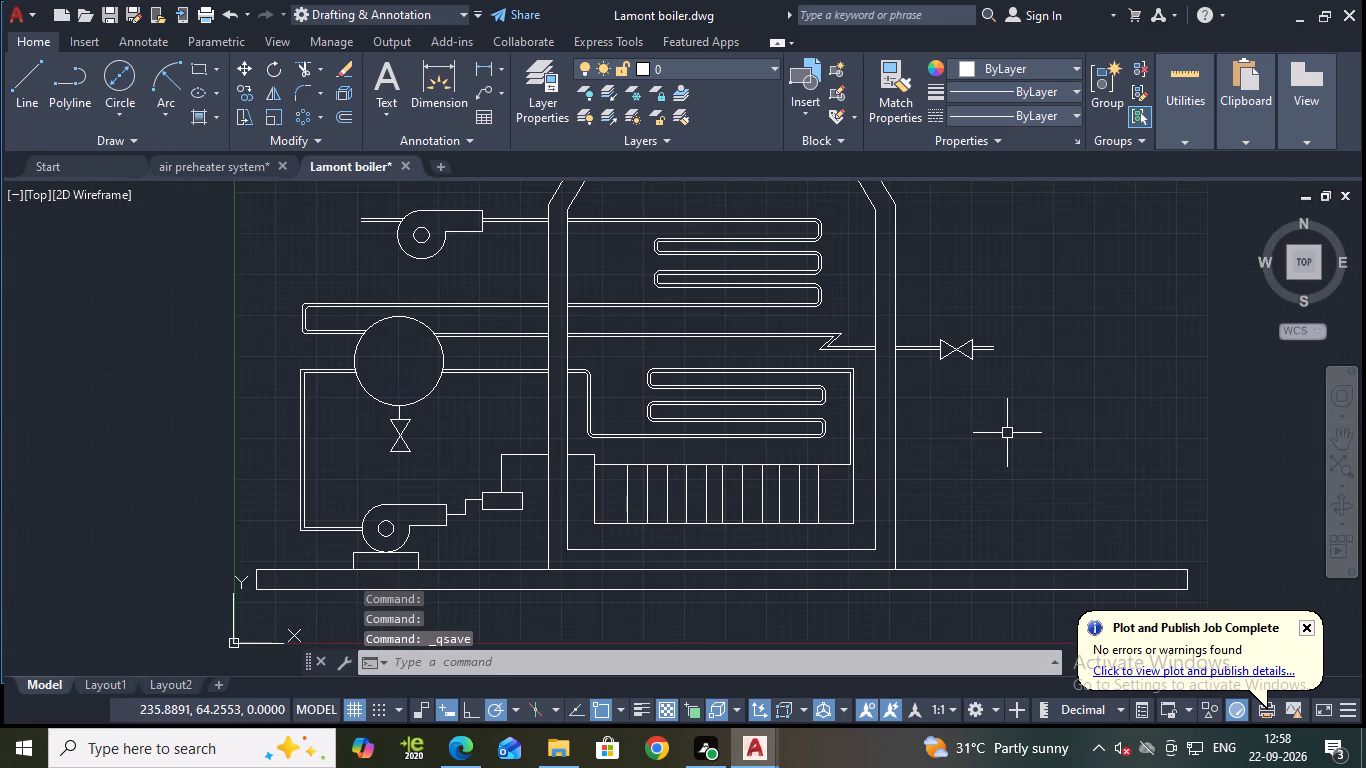
middle_click_drag(487, 425, 478, 422)
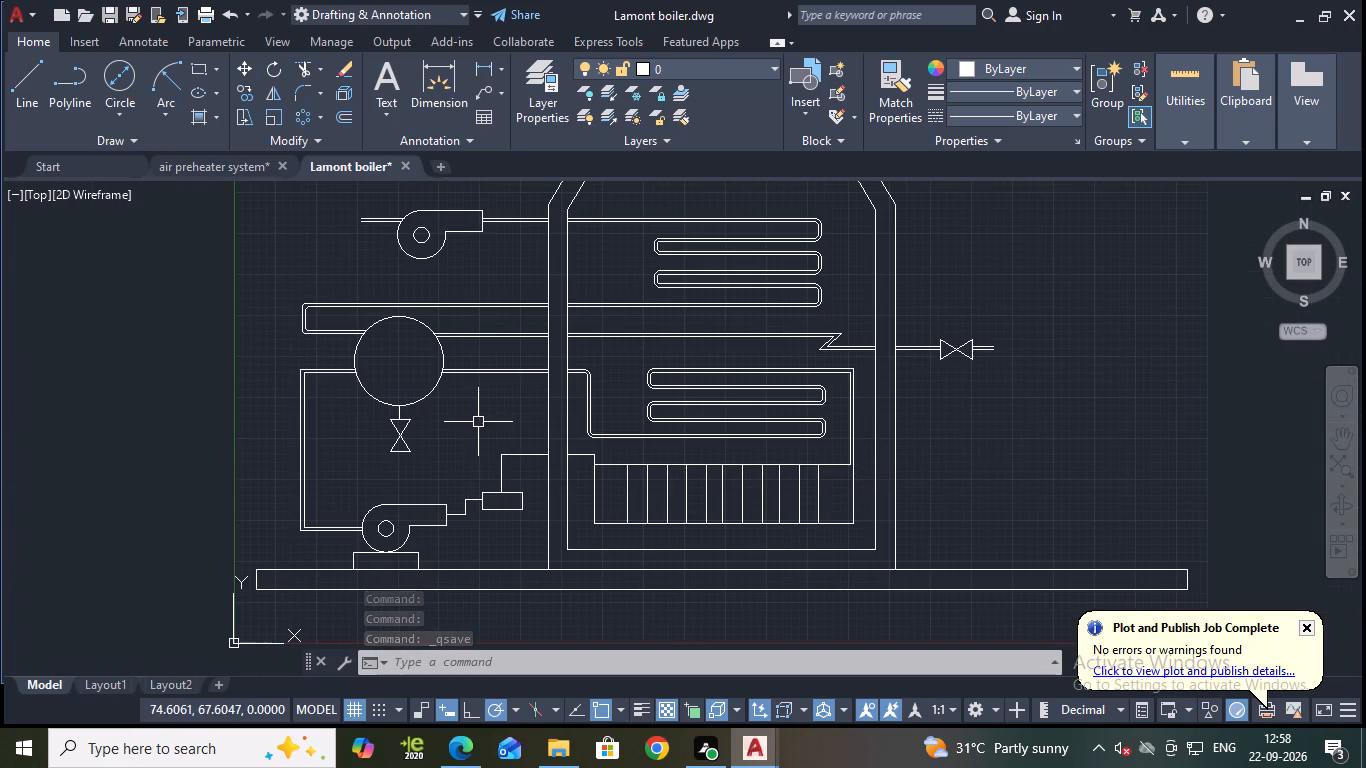
middle_click_drag(478, 422, 629, 456)
scroll(601, 441, "up", 1)
key("Escape")
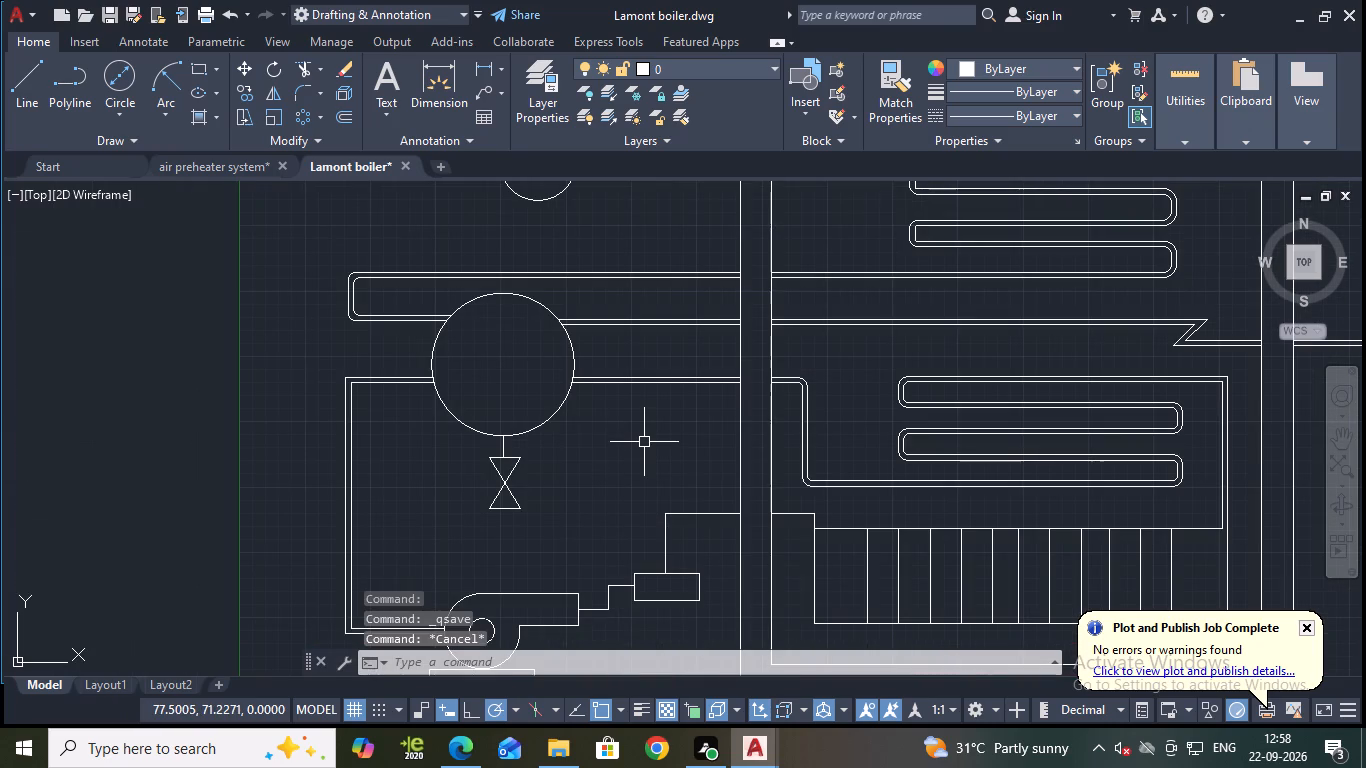
scroll(391, 420, "up", 3)
key("f")
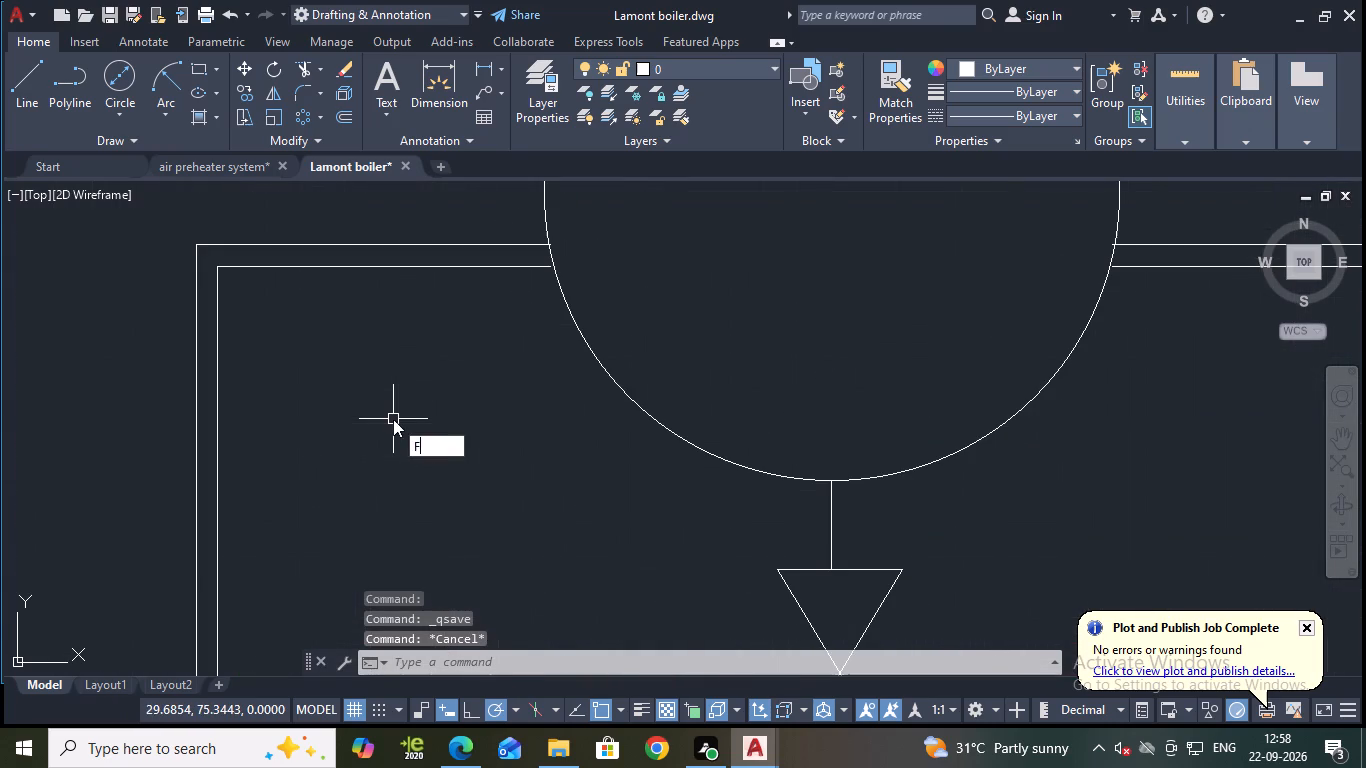
key("Return")
key("Return")
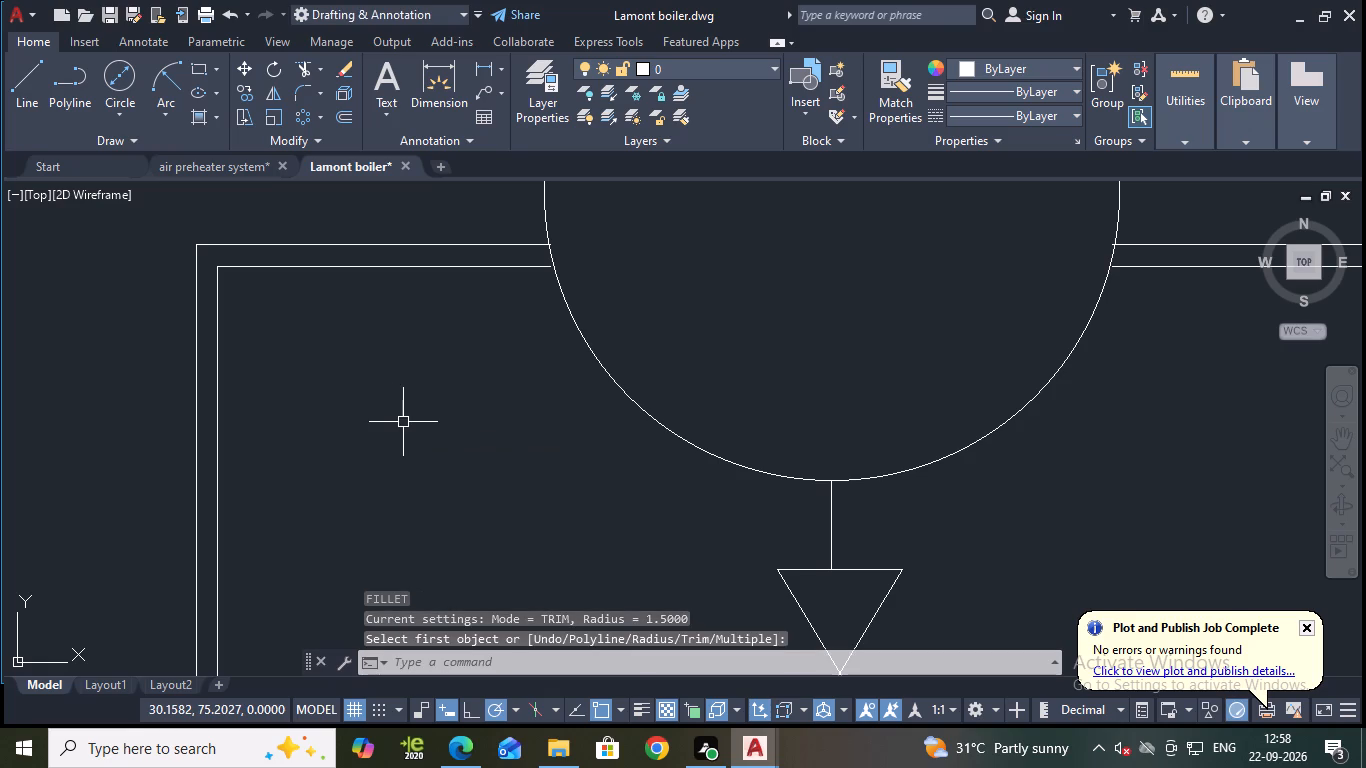
key("f")
key("Return")
key("r")
key("Return")
key("Return")
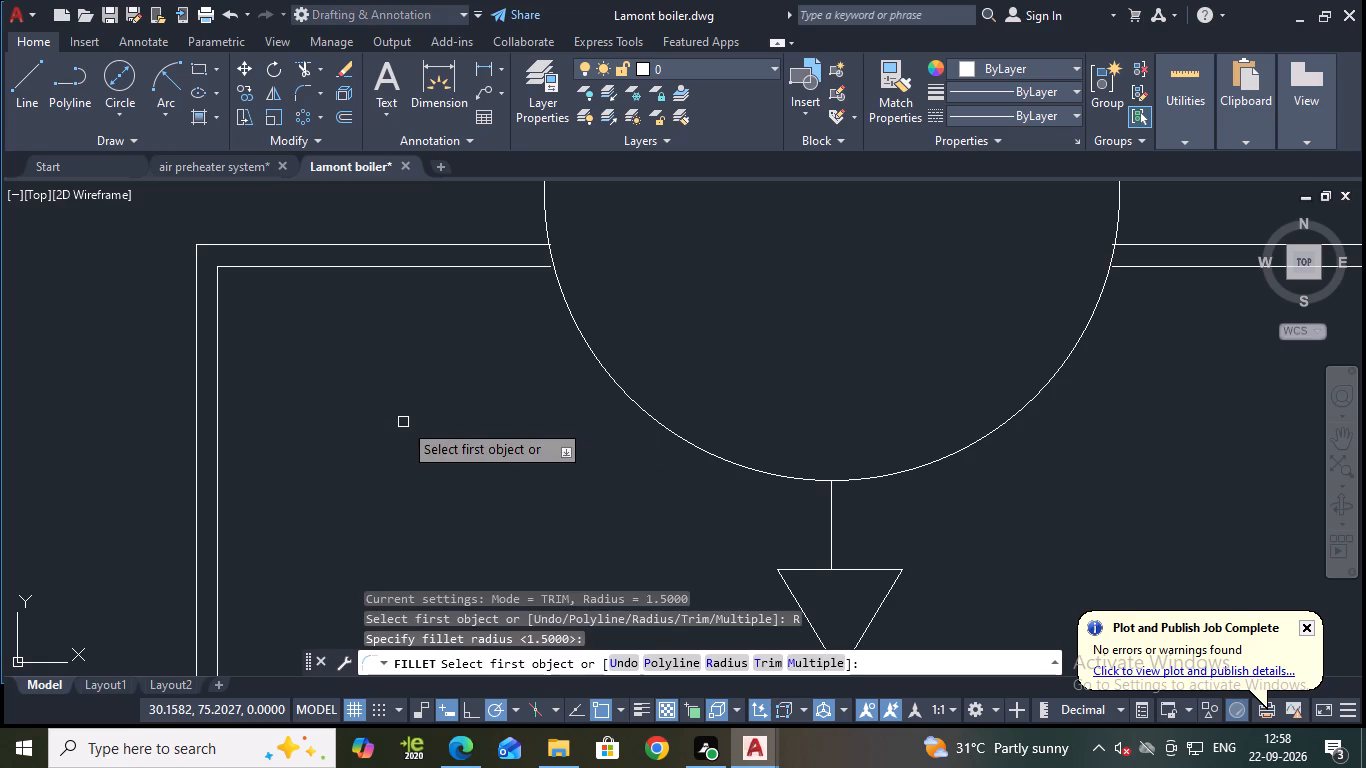
left_click(840, 665)
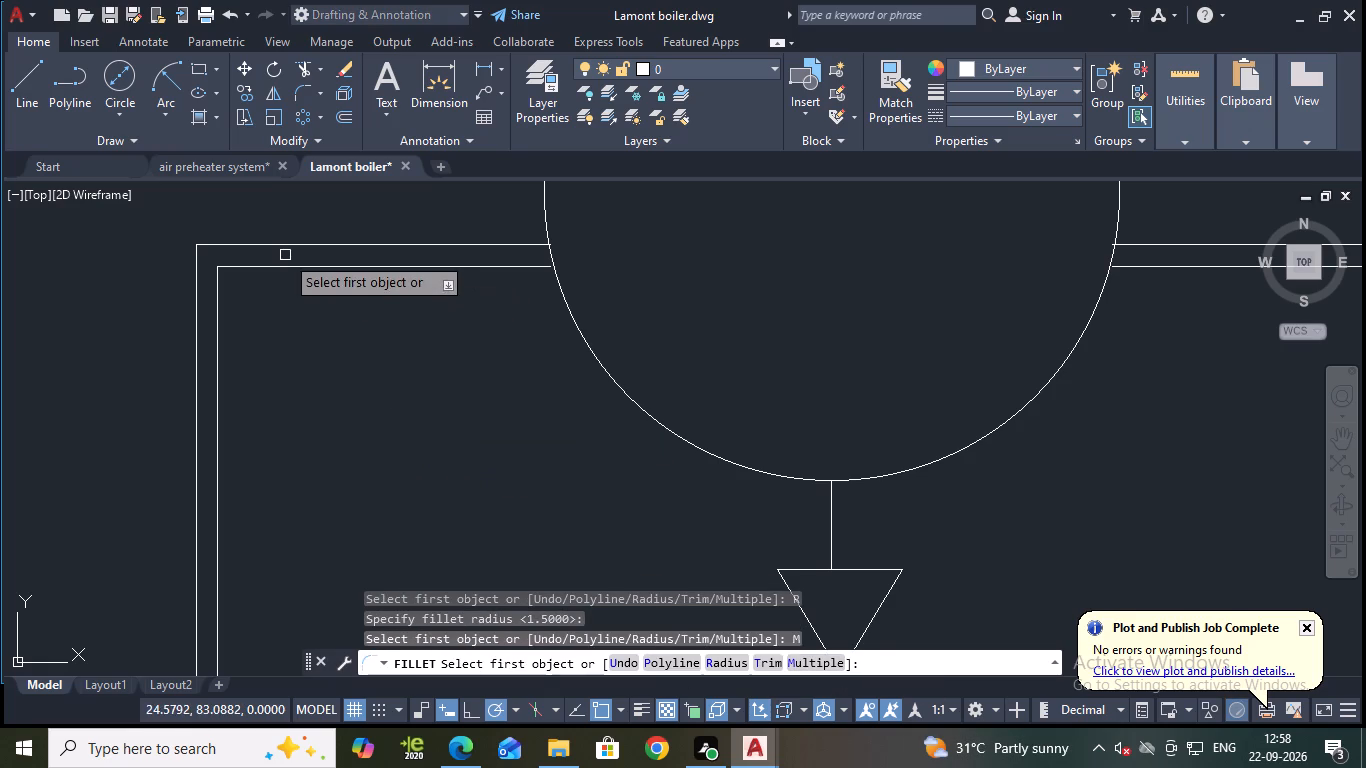
left_click(268, 246)
left_click(201, 263)
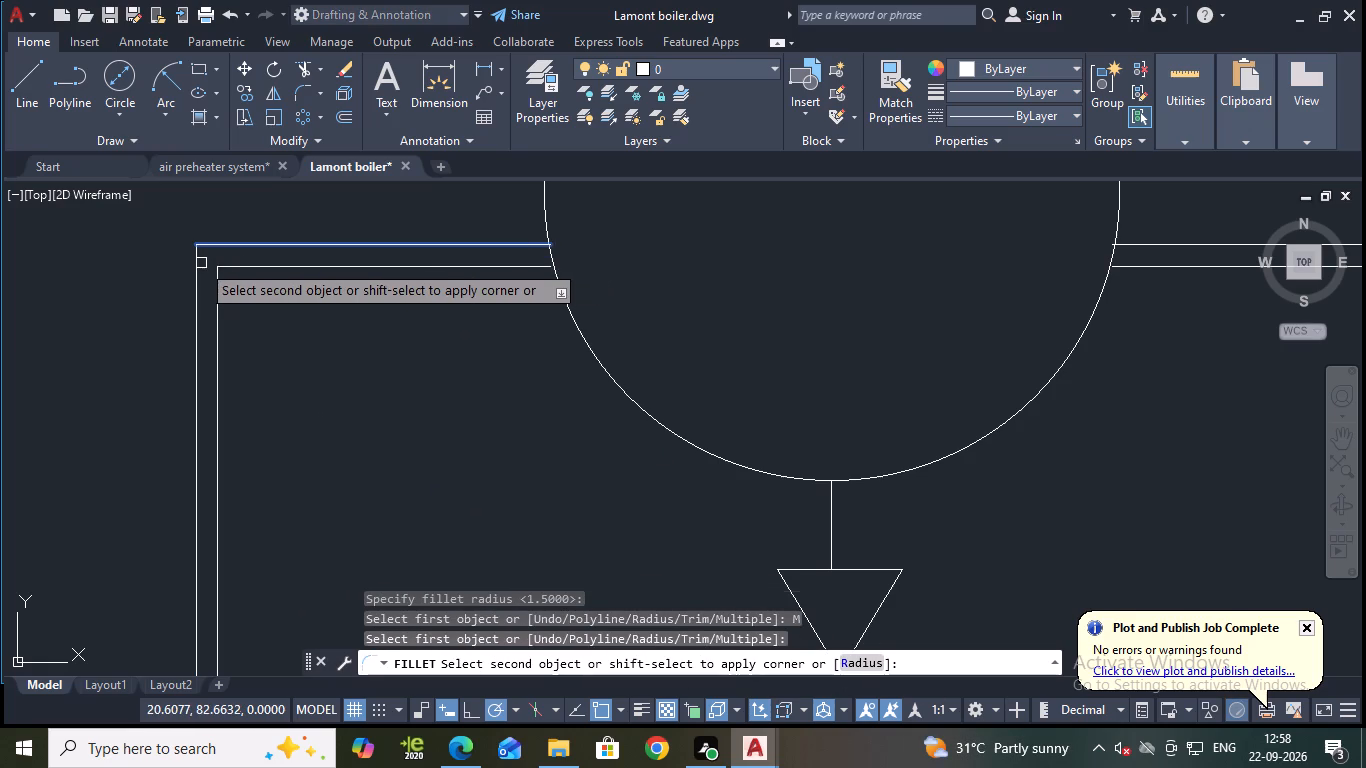
left_click(199, 270)
key("space")
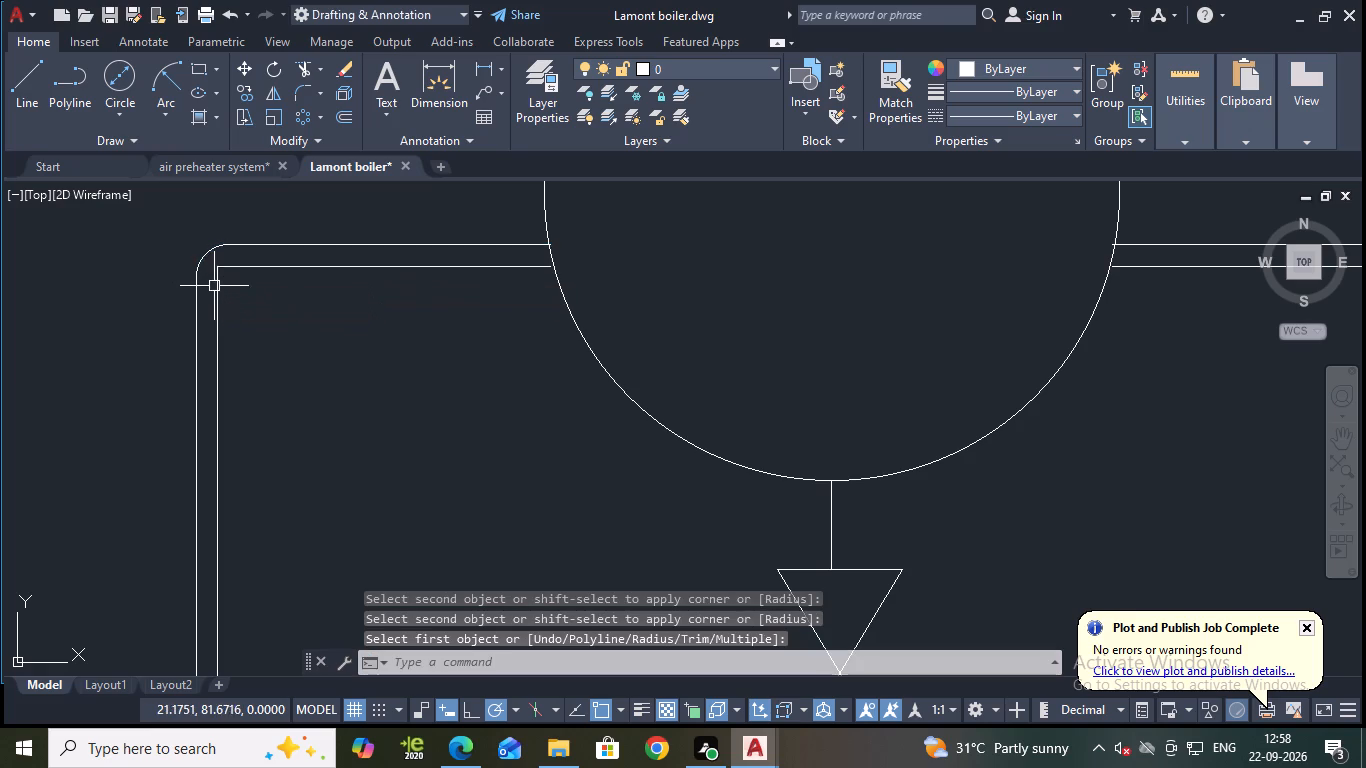
Fillet the inner line at the same upper pipe corner with radius 1.5.
left_click(219, 289)
key("space")
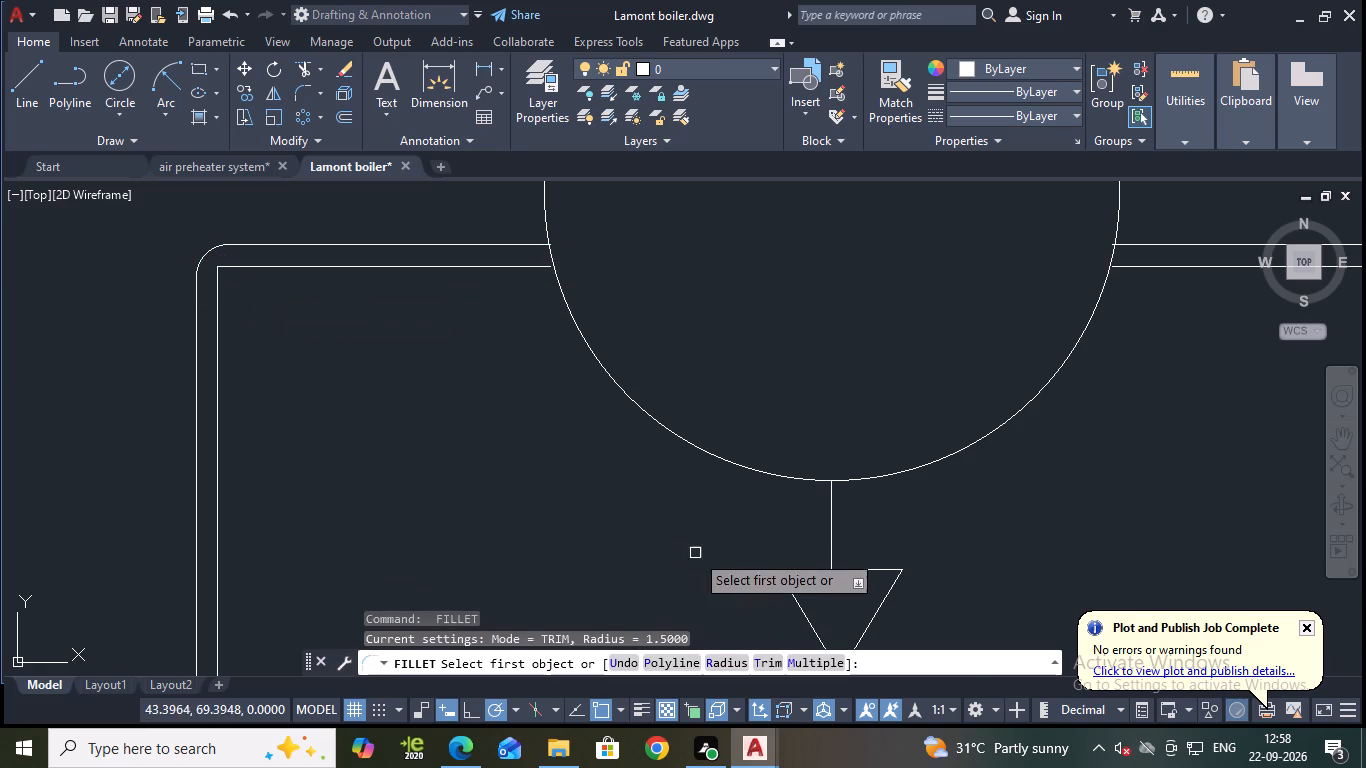
left_click(809, 656)
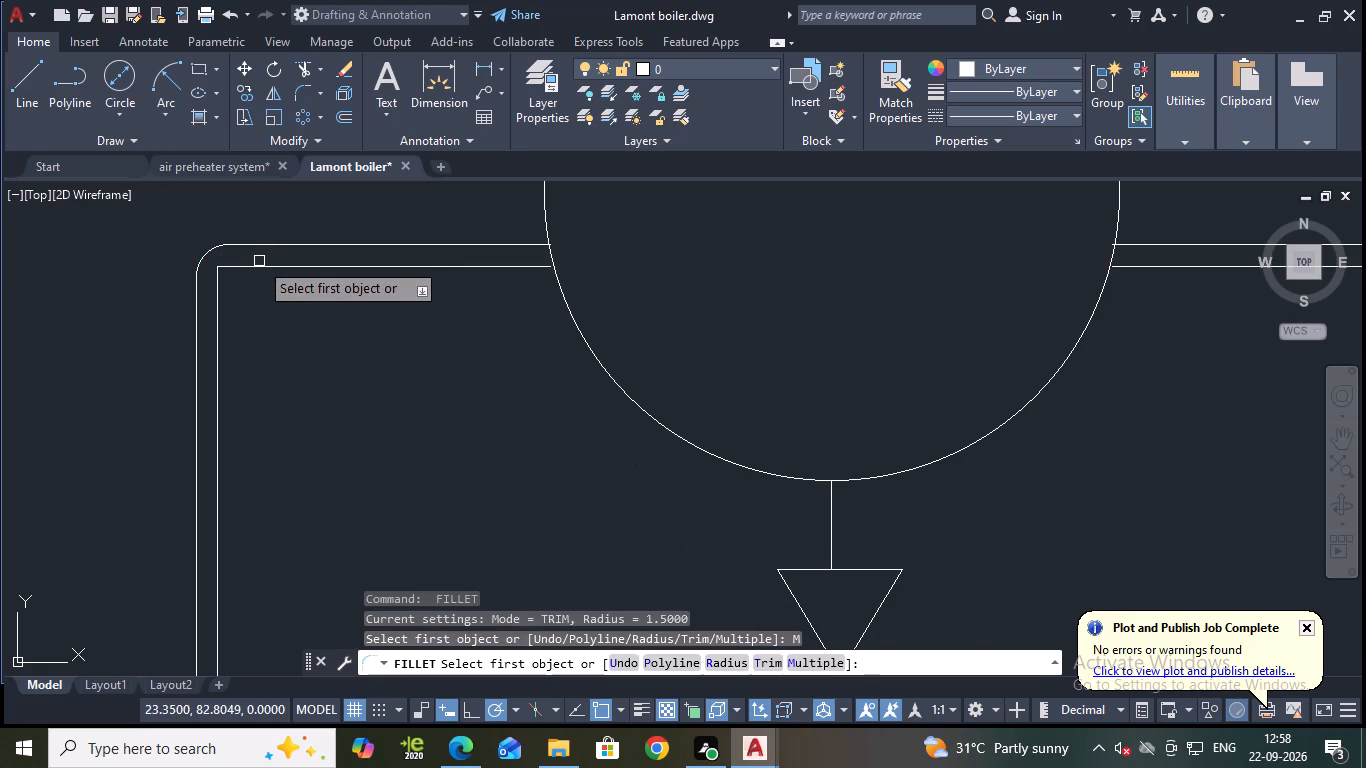
left_click(259, 261)
left_click(258, 269)
left_click(217, 304)
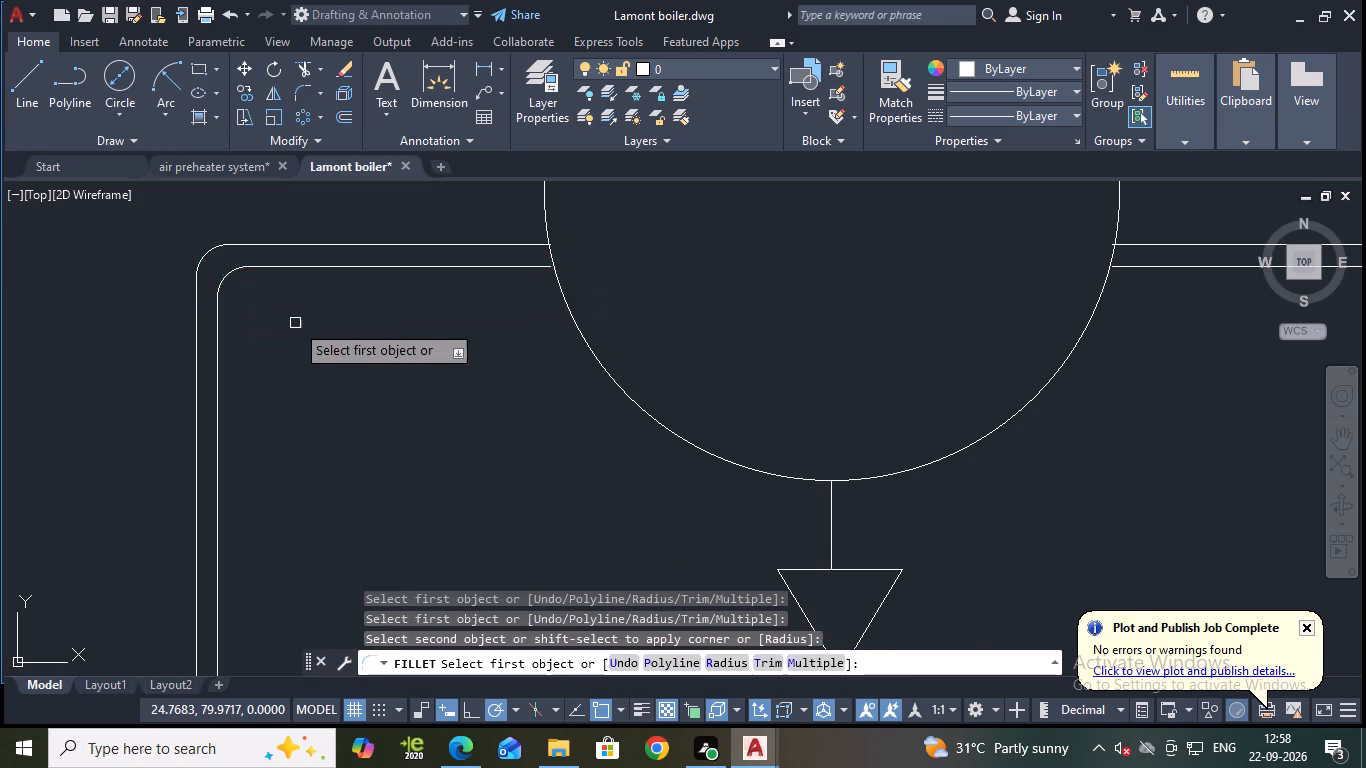
Fillet both lines at the pipe's lower corner beside the pump with radius 1.5.
scroll(296, 323, "down", 2)
middle_click_drag(342, 354, 509, 143)
scroll(499, 400, "up", 2)
middle_click_drag(380, 523, 492, 314)
left_click(438, 359)
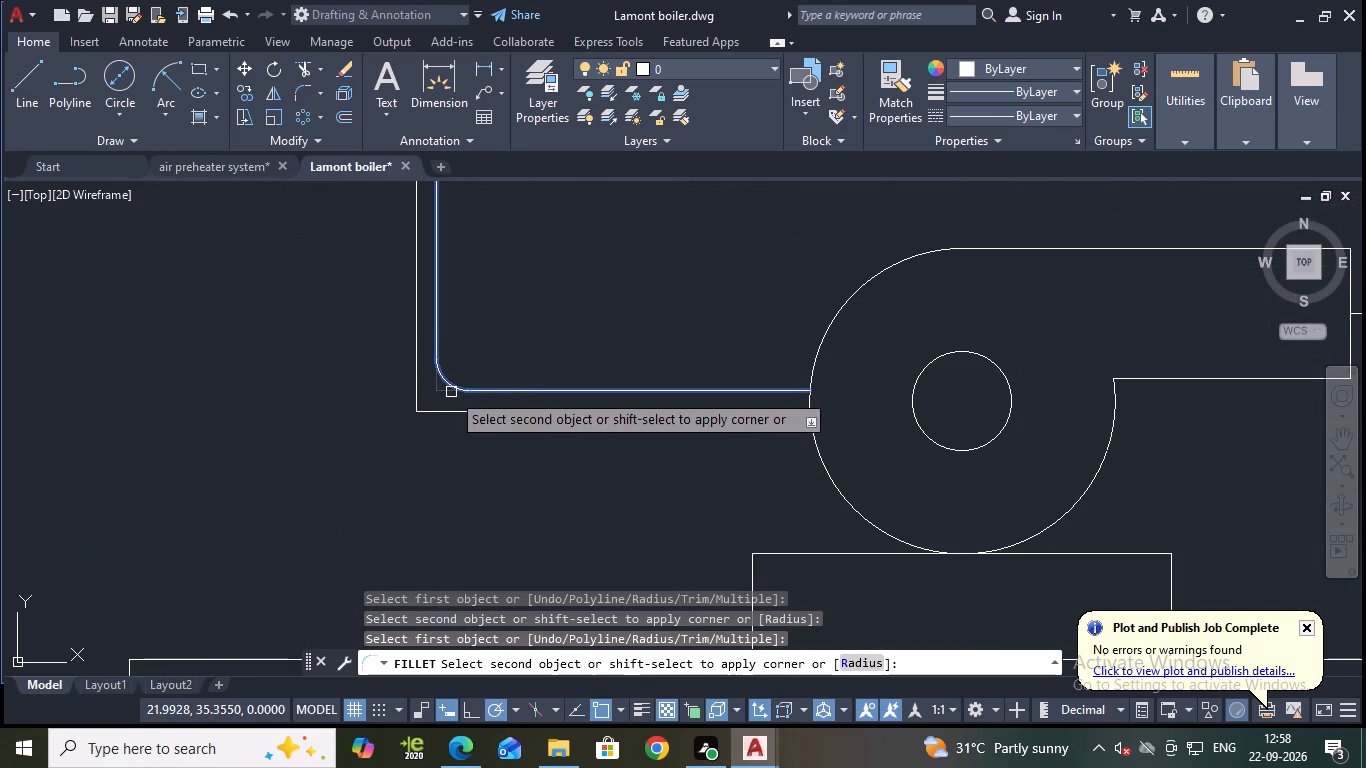
left_click(451, 392)
left_click(412, 397)
left_click(431, 410)
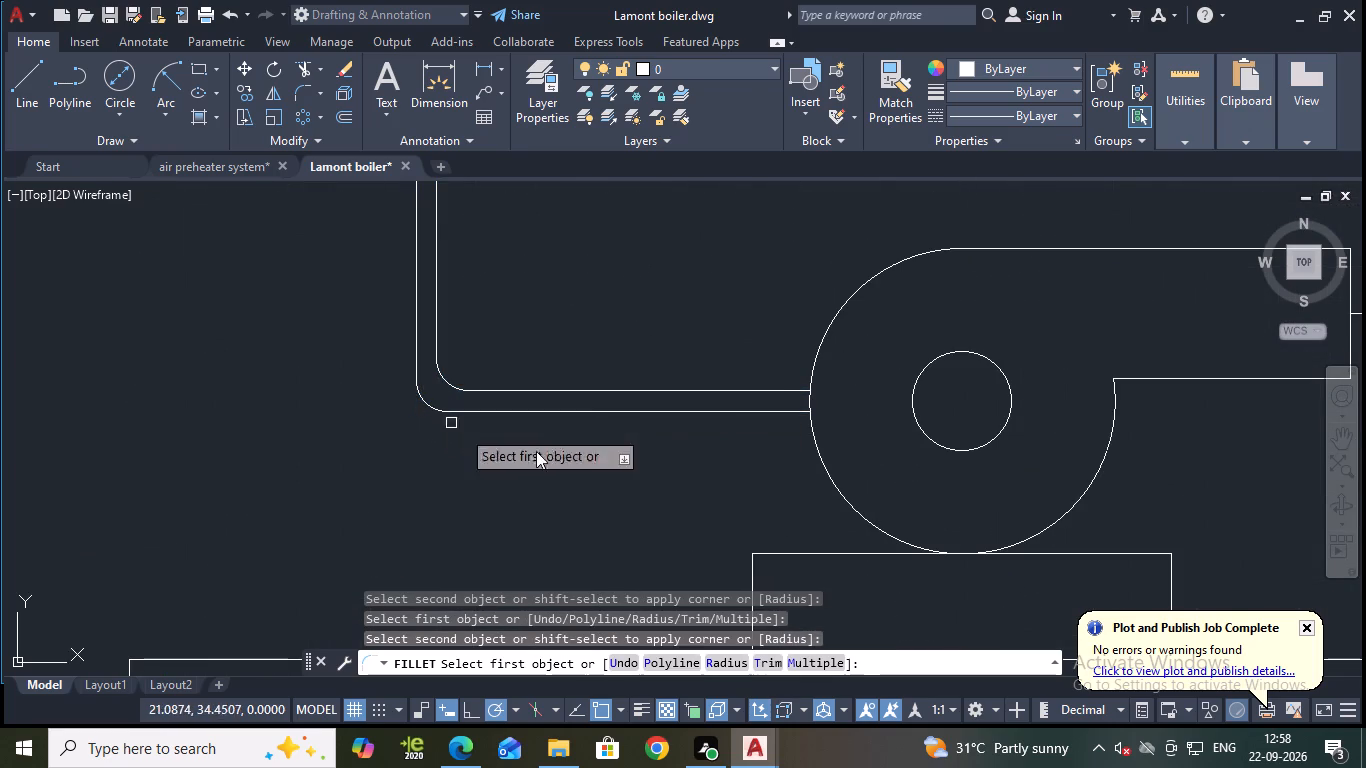
scroll(555, 453, "down", 1)
middle_click_drag(1239, 455, 659, 621)
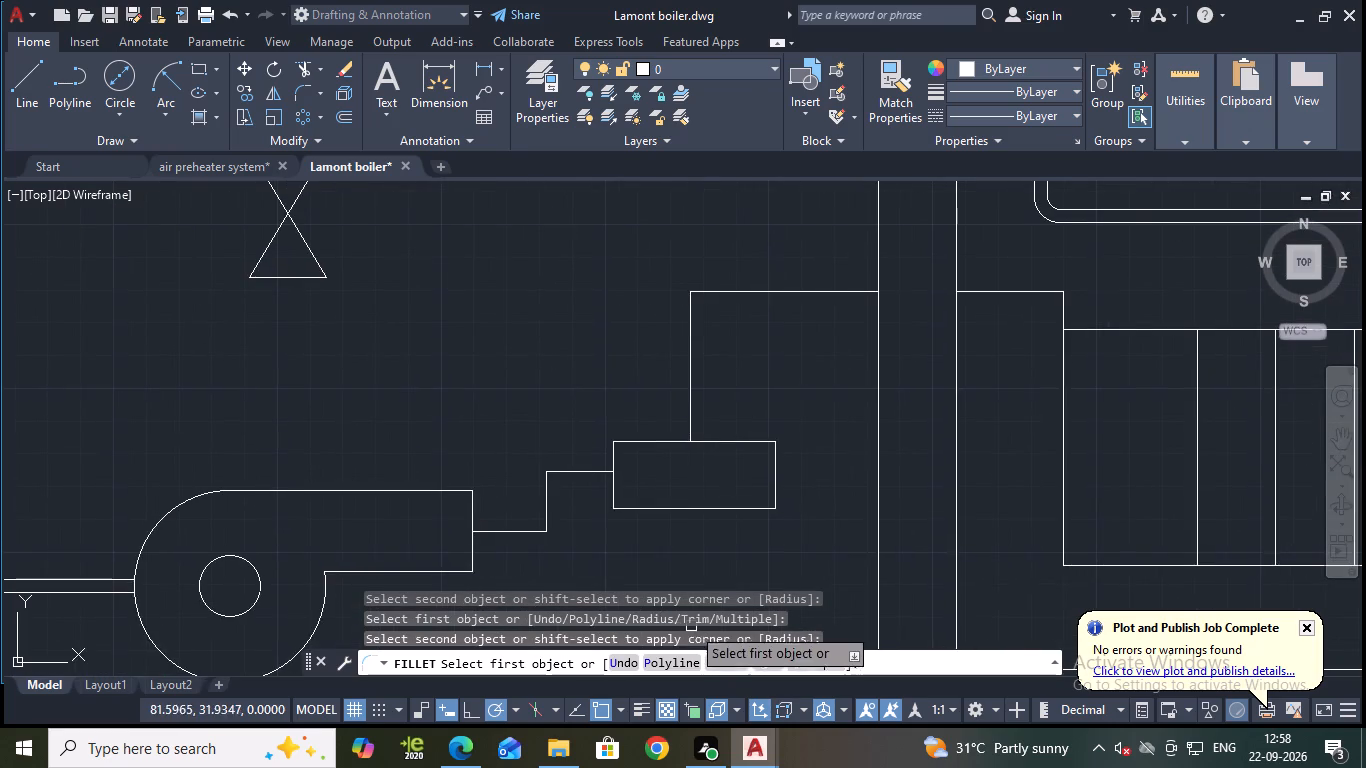
scroll(926, 536, "down", 1)
middle_click_drag(800, 309, 783, 464)
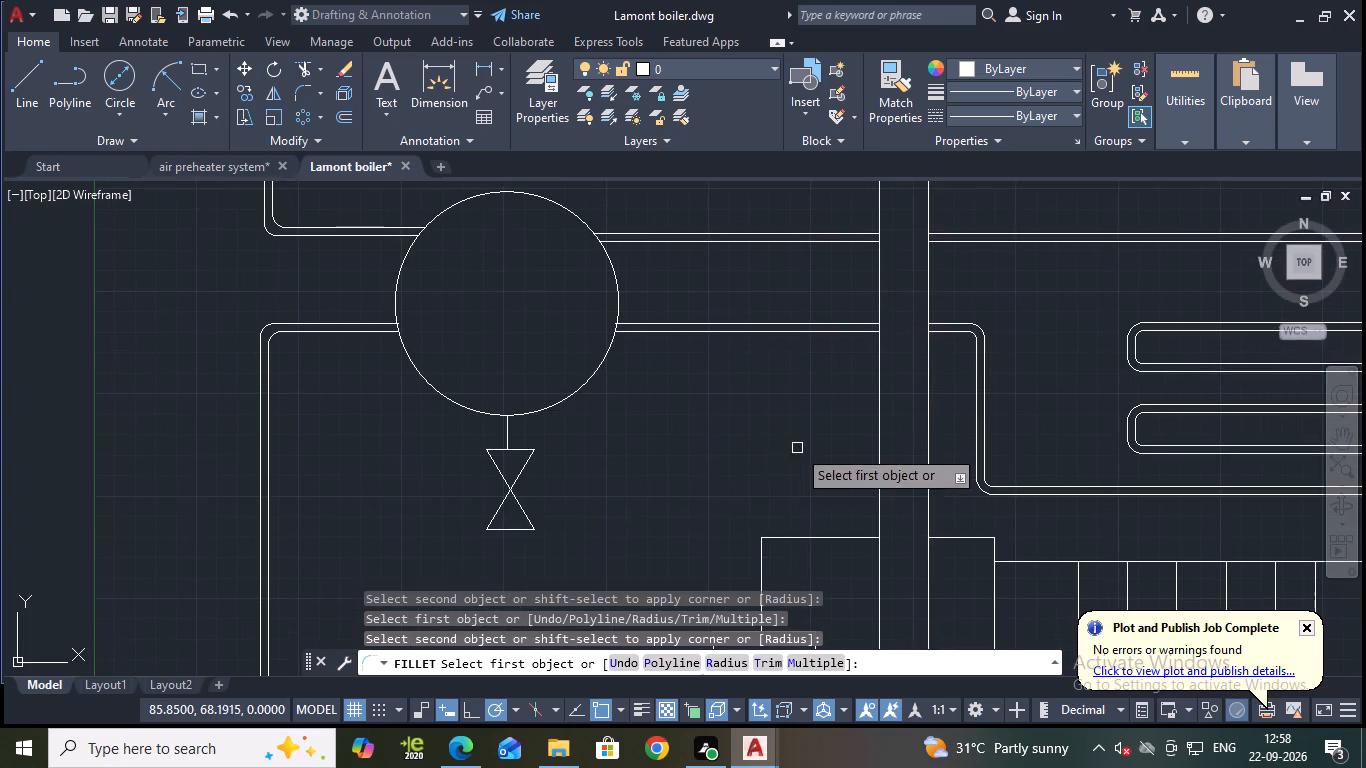
scroll(797, 447, "down", 1)
middle_click_drag(791, 444, 628, 345)
key("Escape")
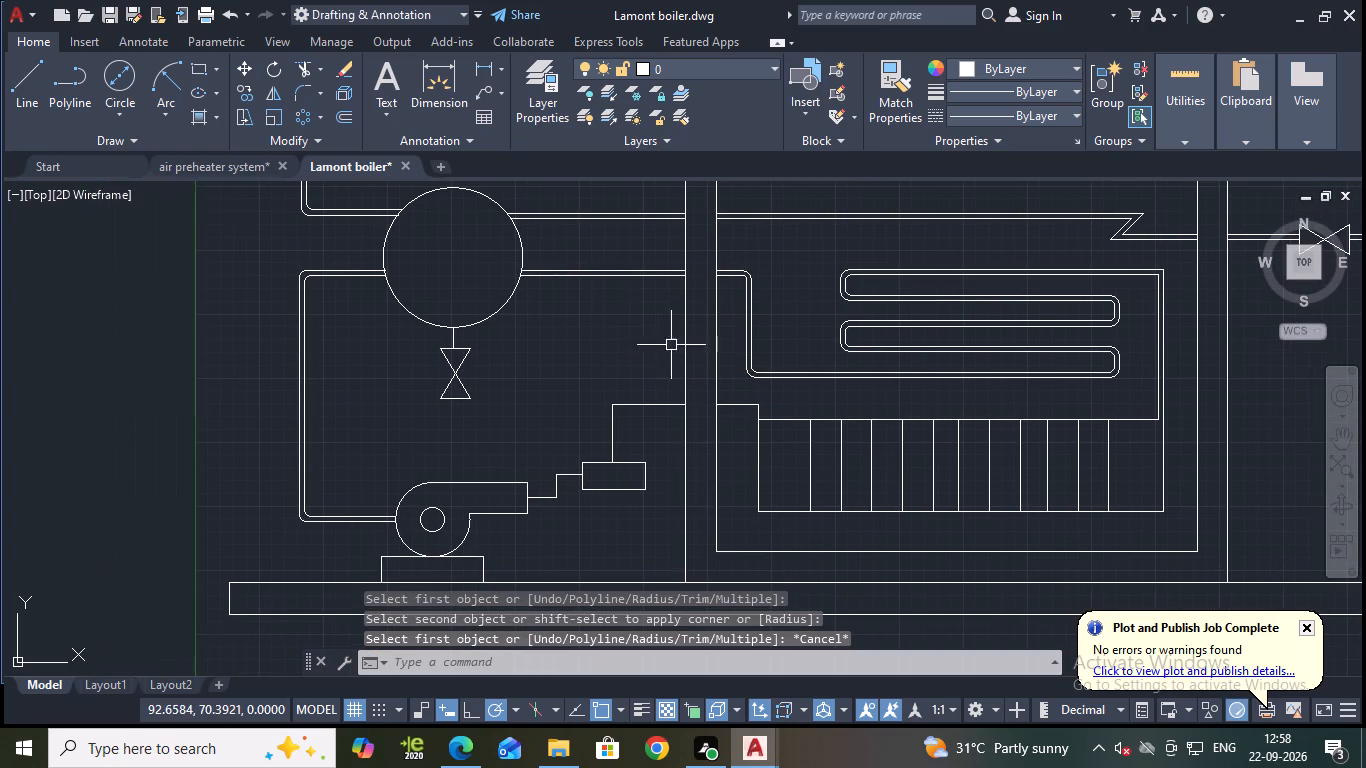
Offset the stepped pipe between the pump outlet and the small rectangular box by 0.5 to both sides.
middle_click_drag(918, 388, 905, 340)
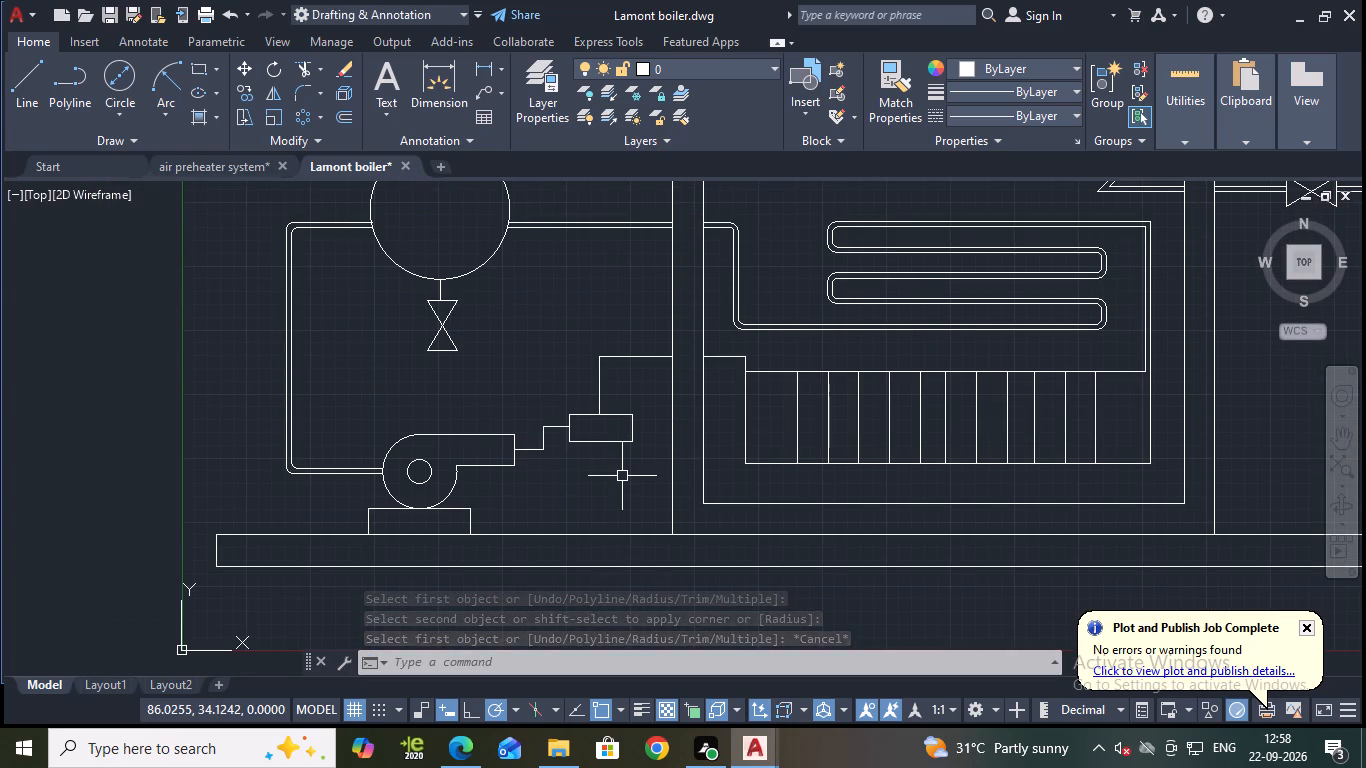
scroll(574, 441, "up", 1)
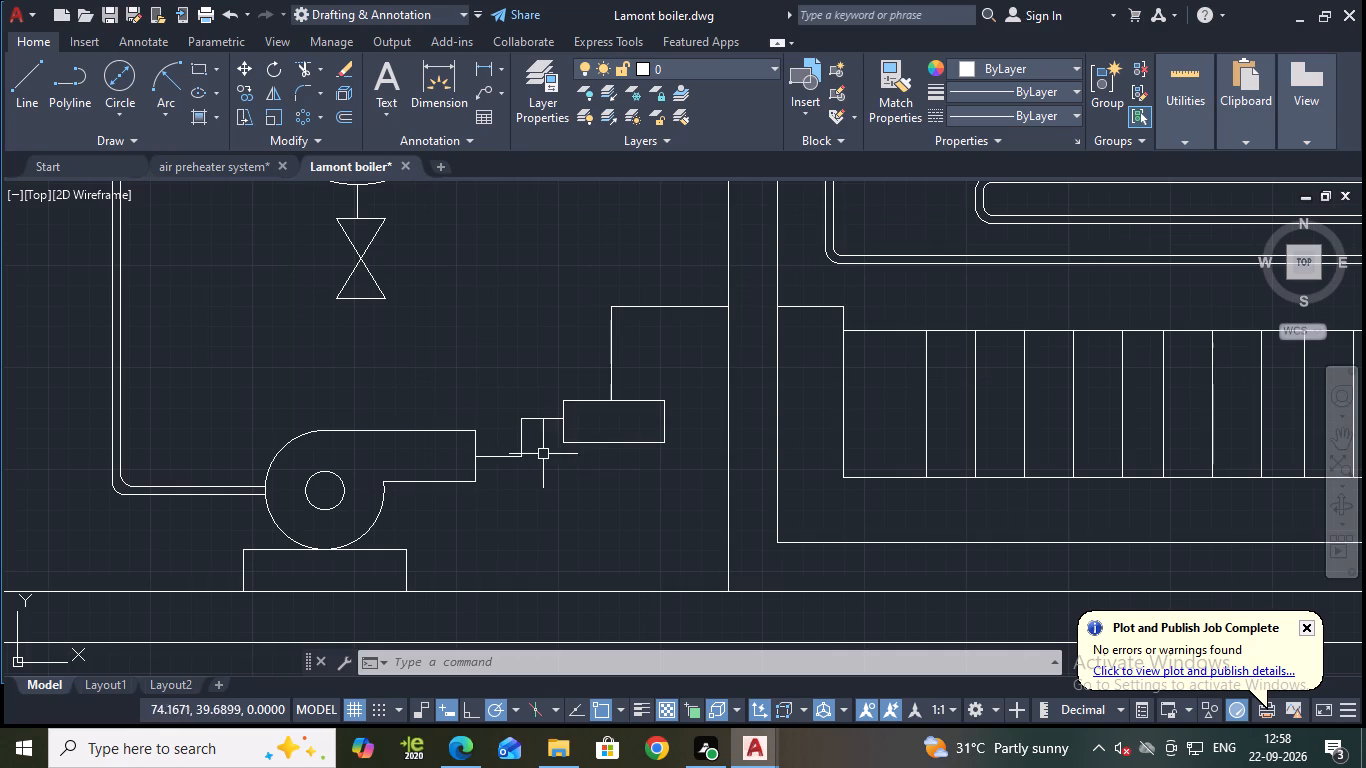
left_click(509, 459)
key("o")
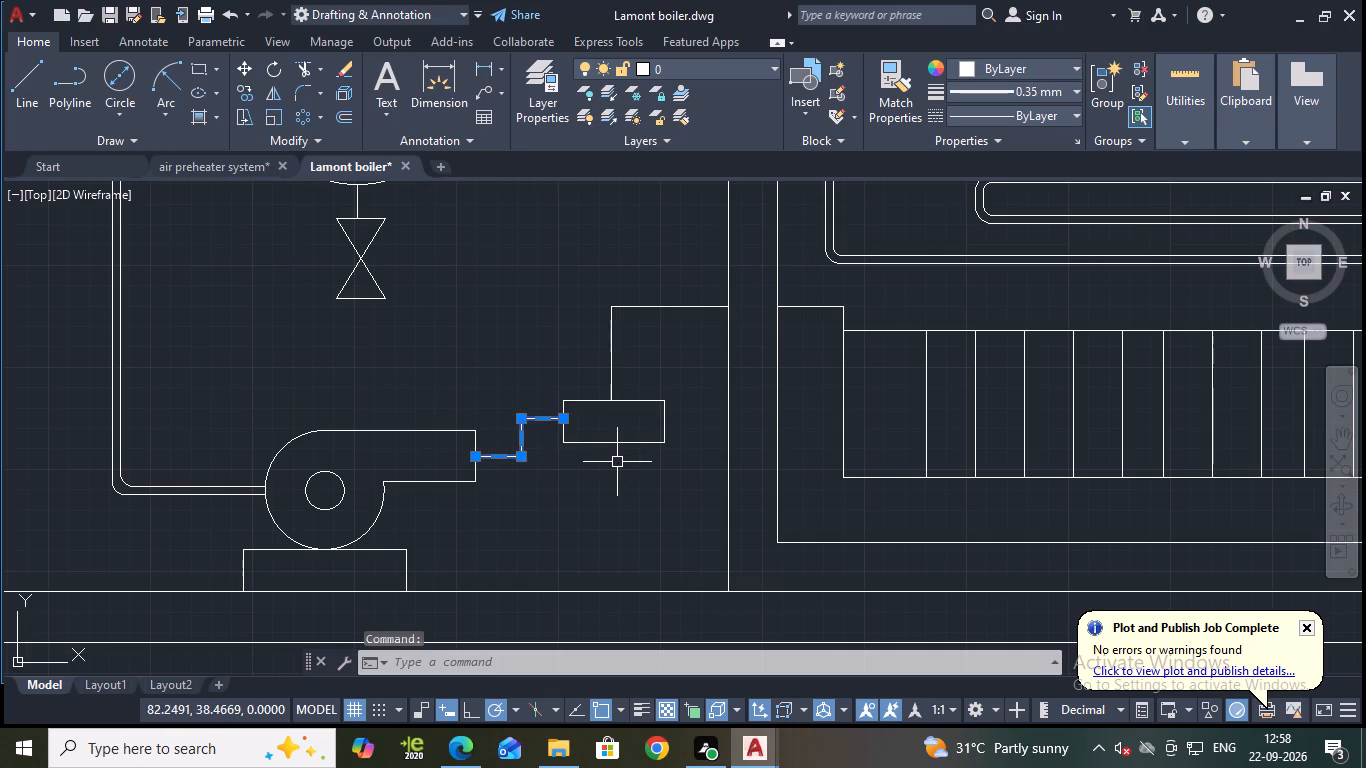
key("Return")
key("Return")
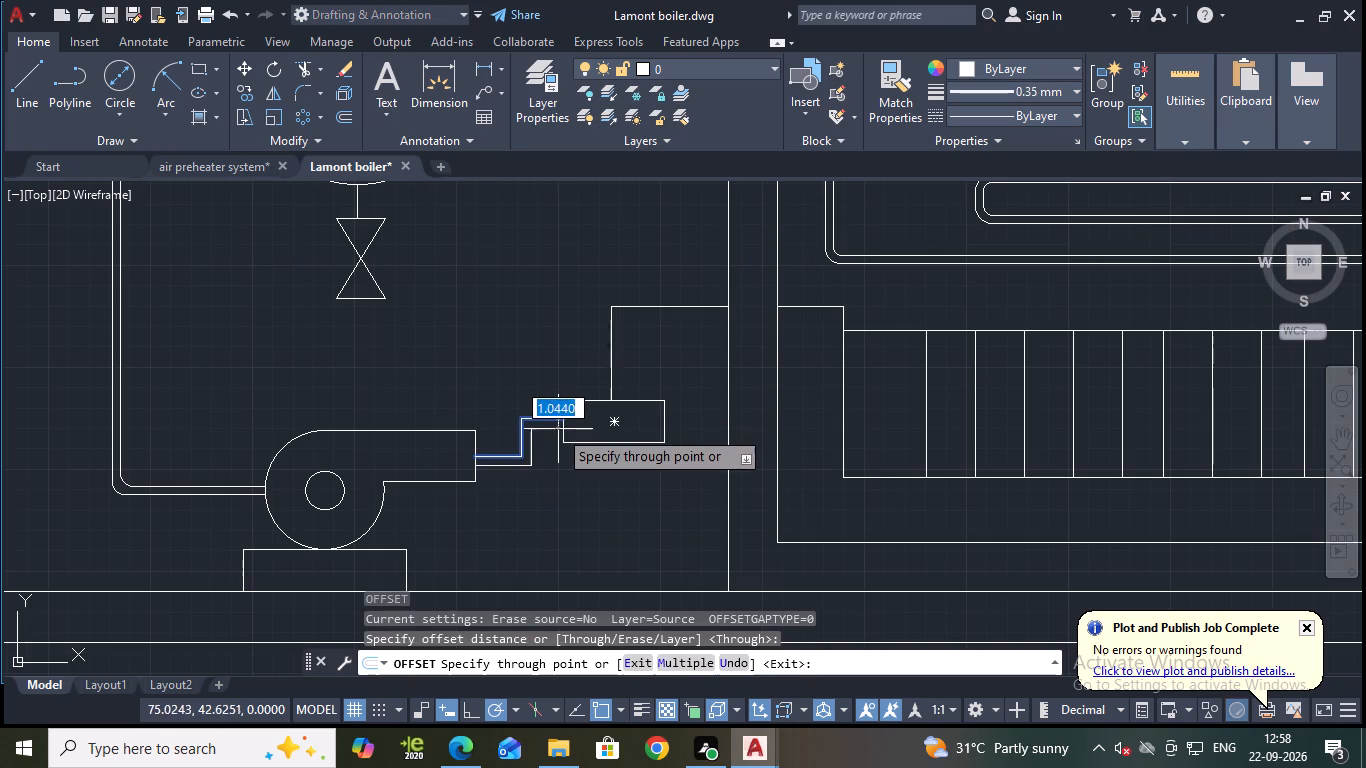
type(".5")
key("Return")
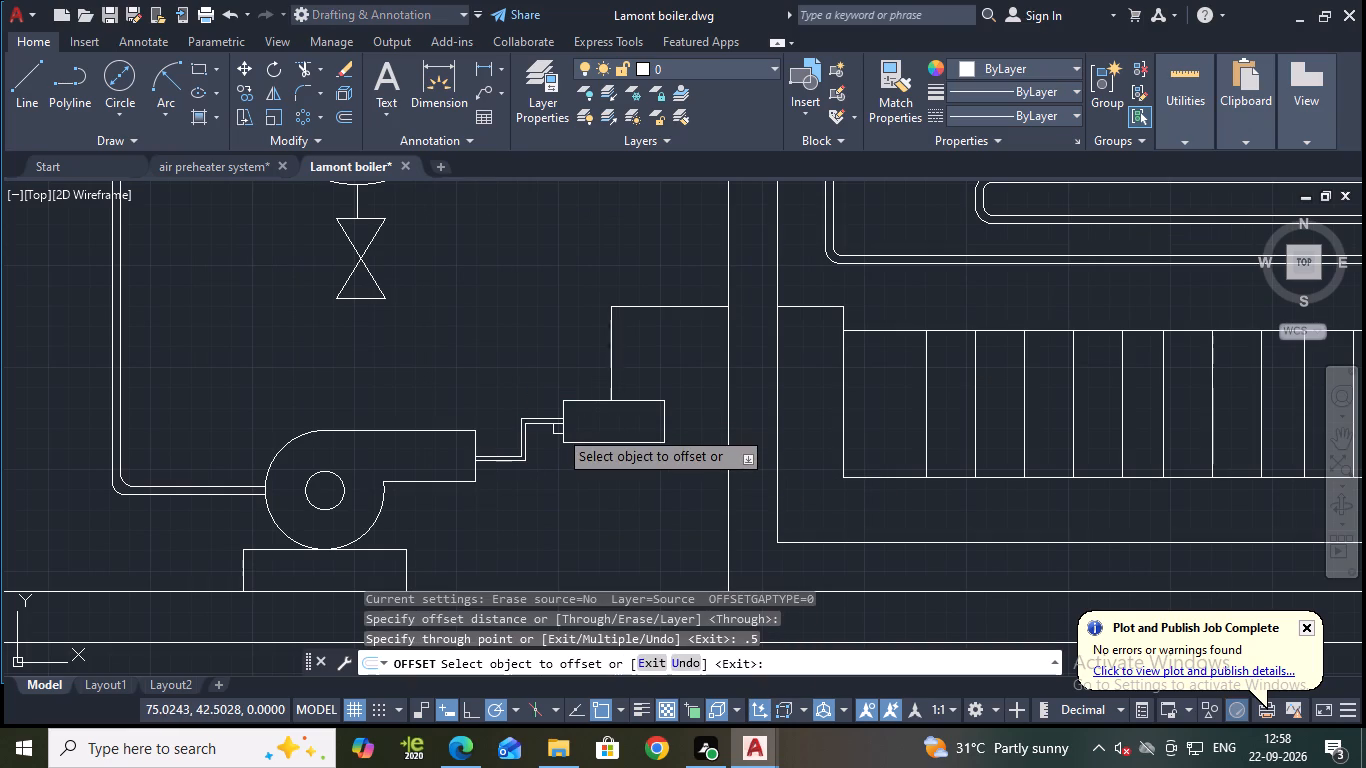
scroll(558, 429, "up", 2)
left_click(436, 501)
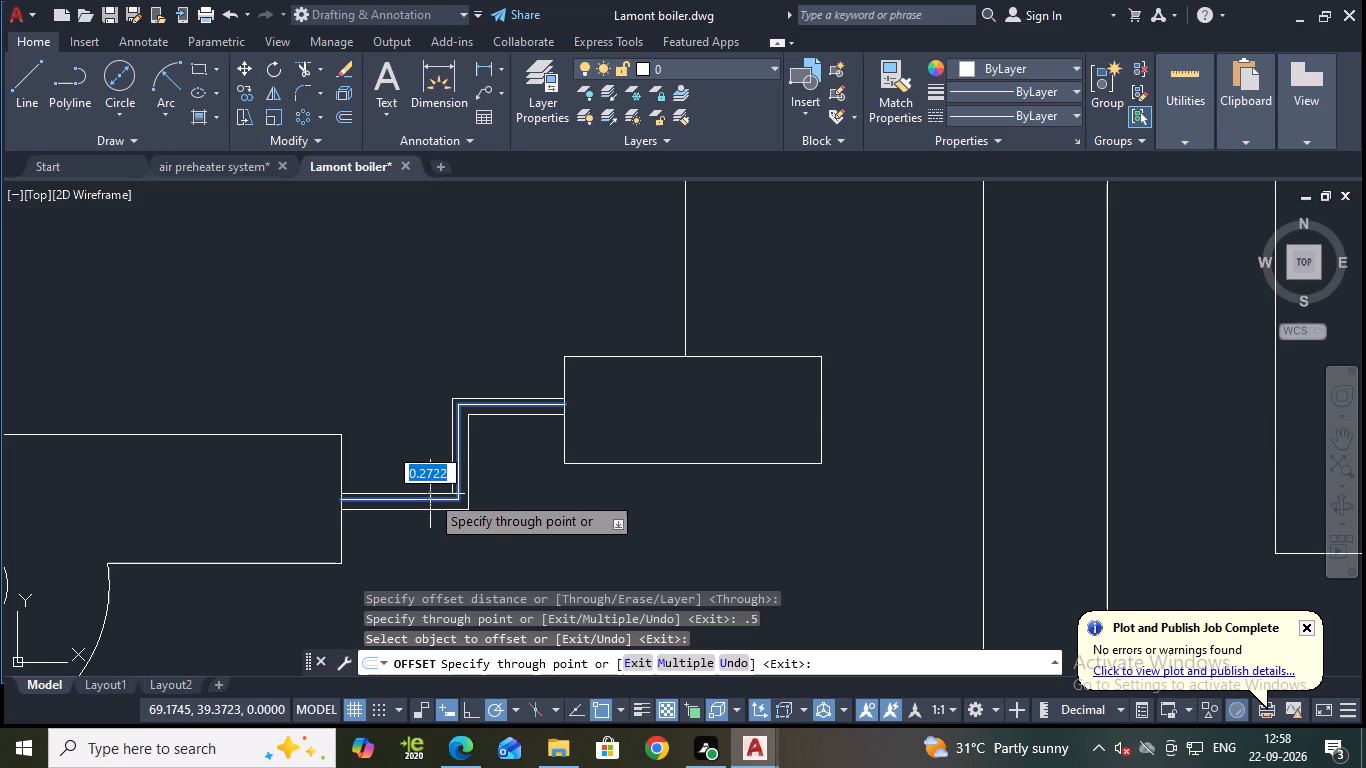
type(".5")
key("Return")
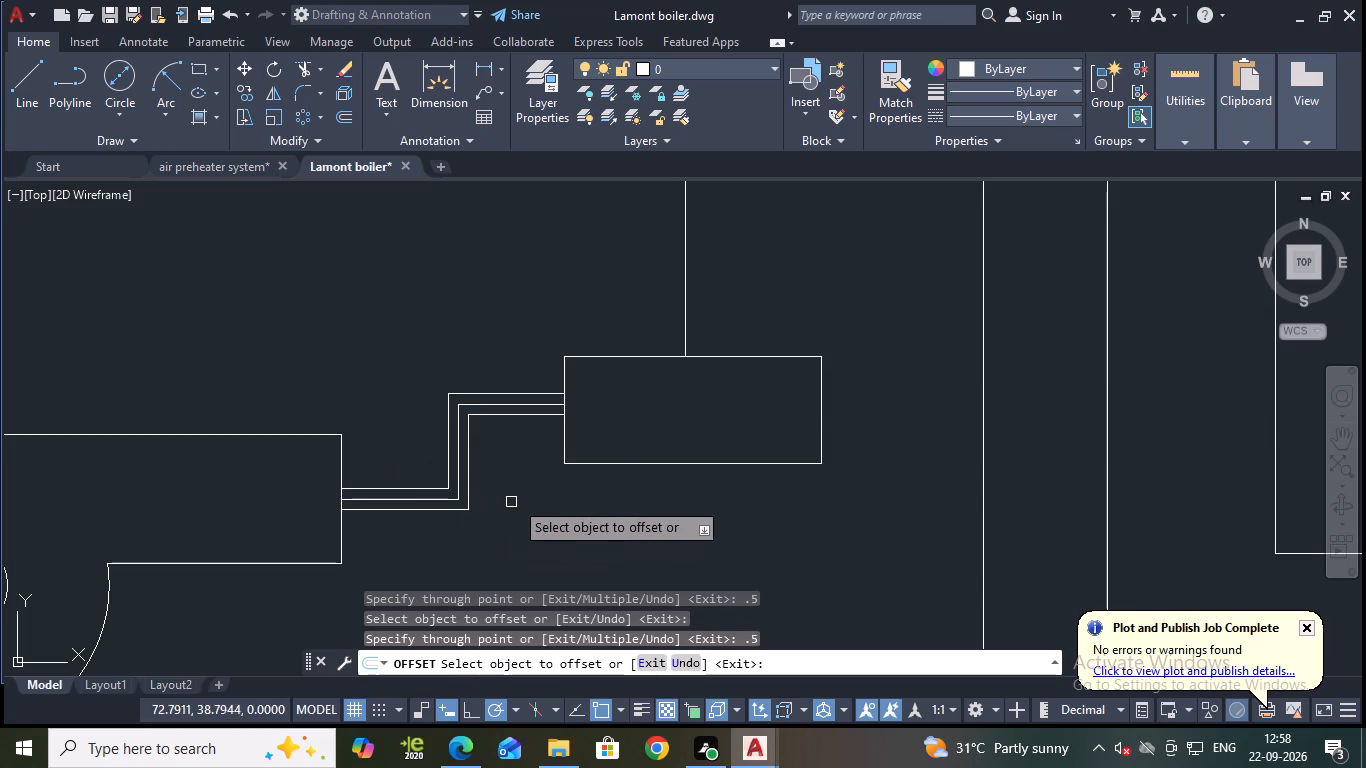
key("Escape")
Erase the original centre line of the stepped pipe between the pump outlet and the box.
left_click(458, 499)
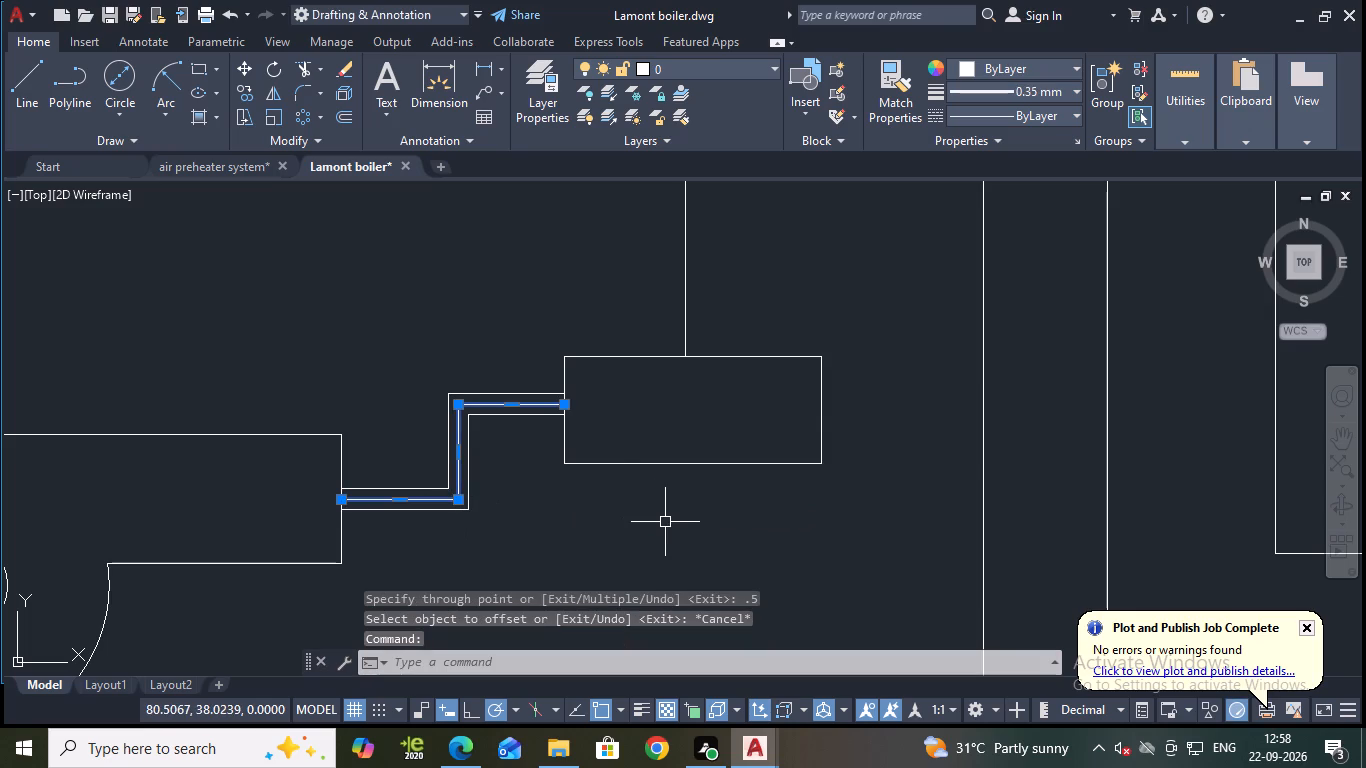
key("e")
key("Return")
Offset the L-shaped pipe running from the box up to the boiler wall by 0.5 to both sides.
scroll(665, 522, "down", 1)
middle_click_drag(713, 360, 713, 395)
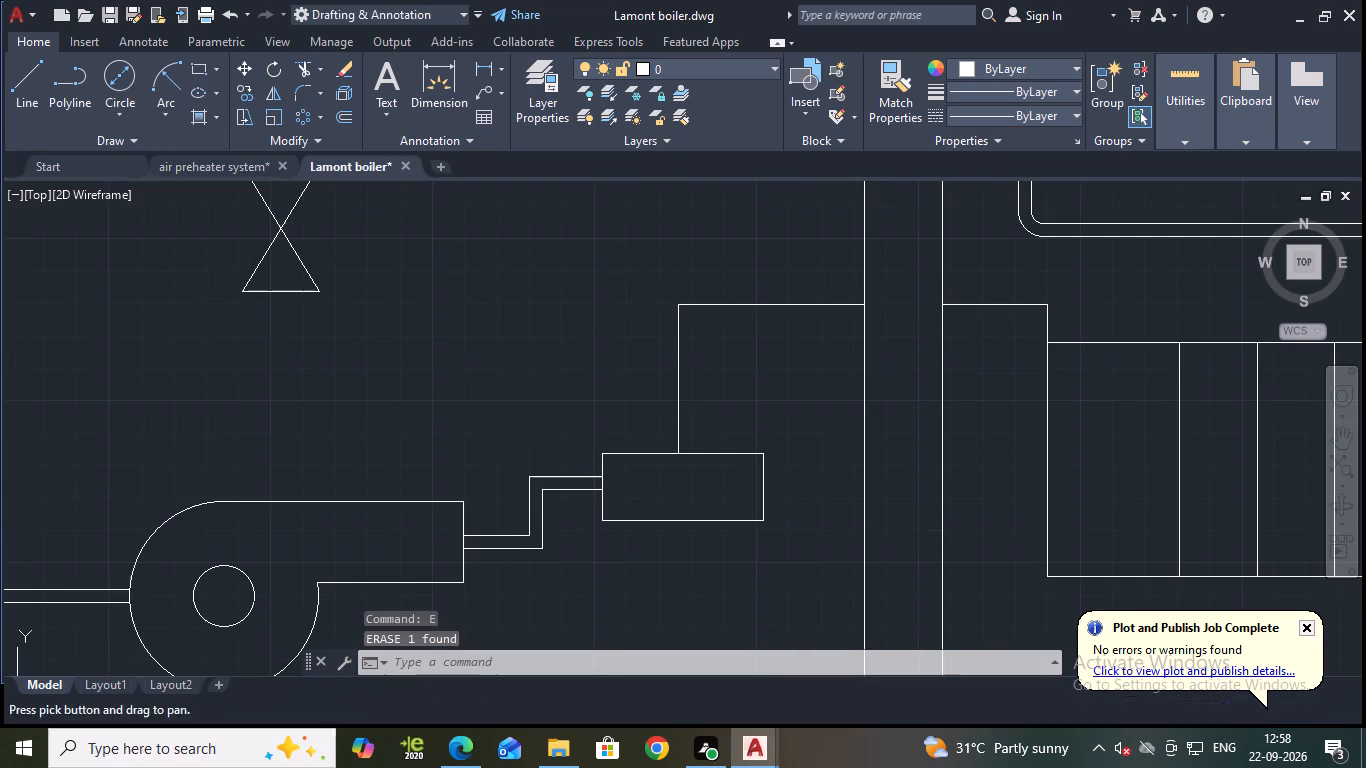
left_click(678, 384)
key("o")
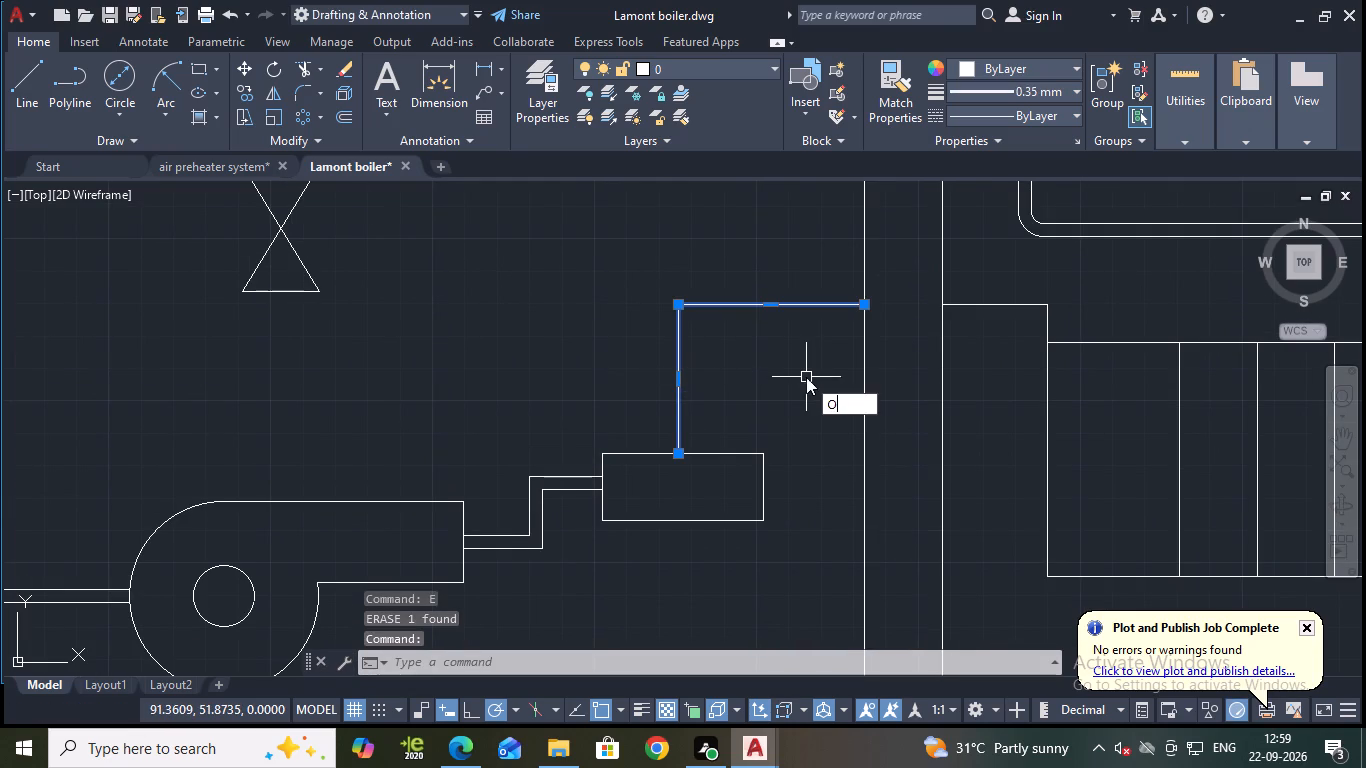
key("Return")
key("Return")
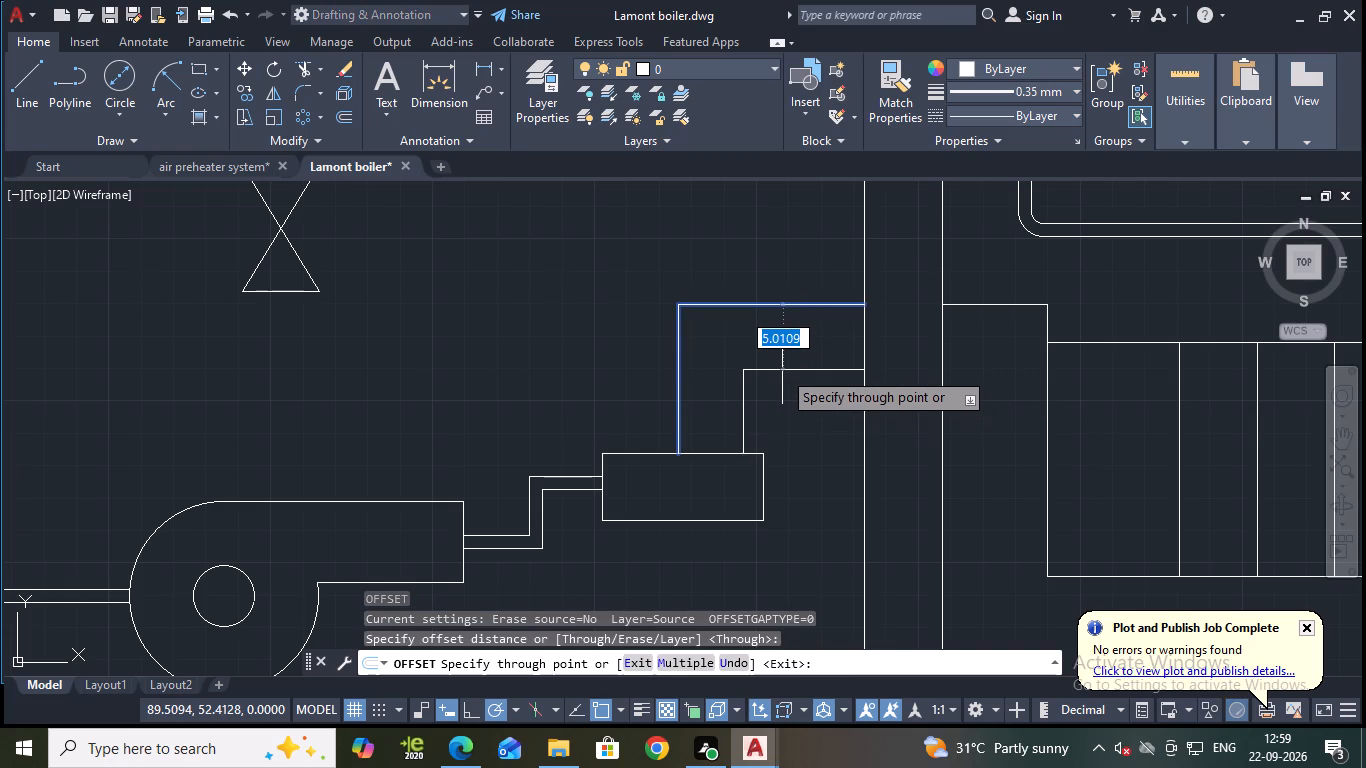
type(".5")
key("Return")
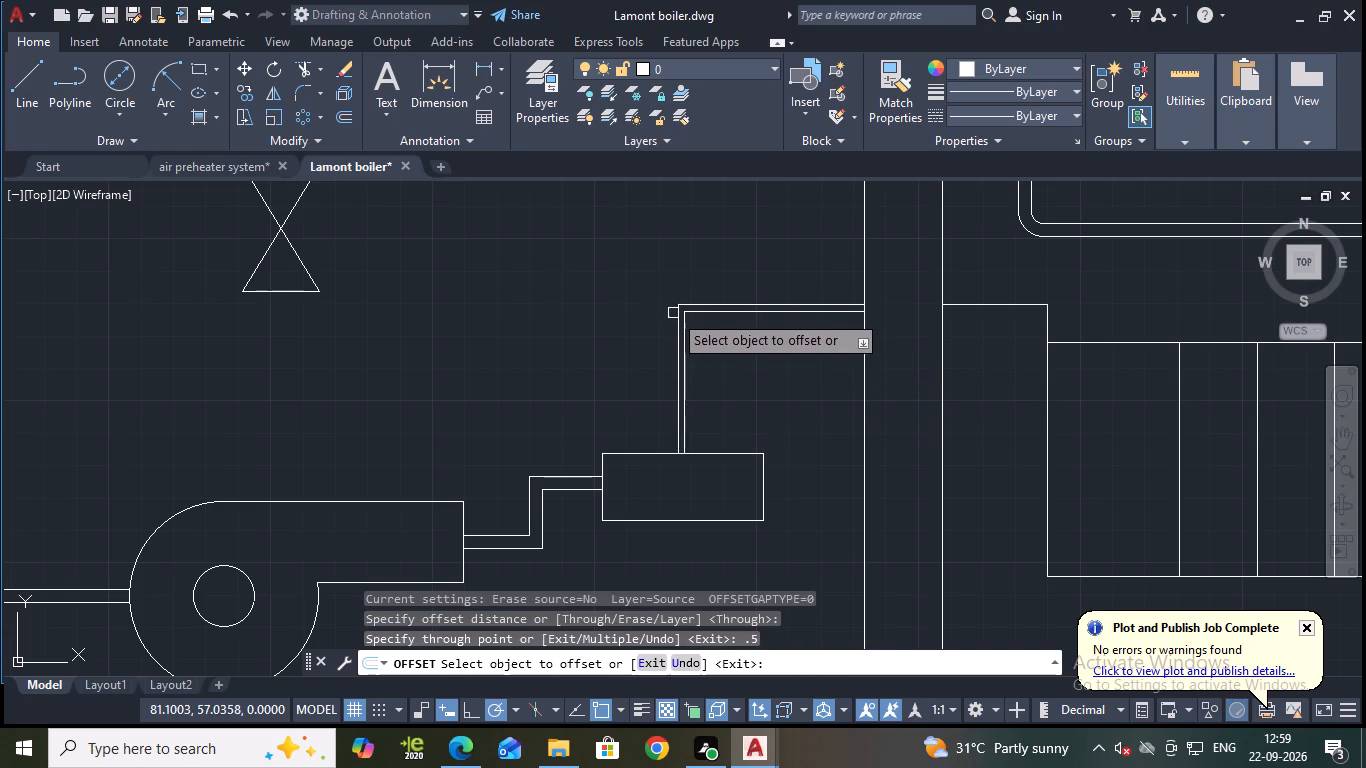
left_click(676, 319)
type(".5")
key("Return")
scroll(676, 319, "up", 1)
key("Escape")
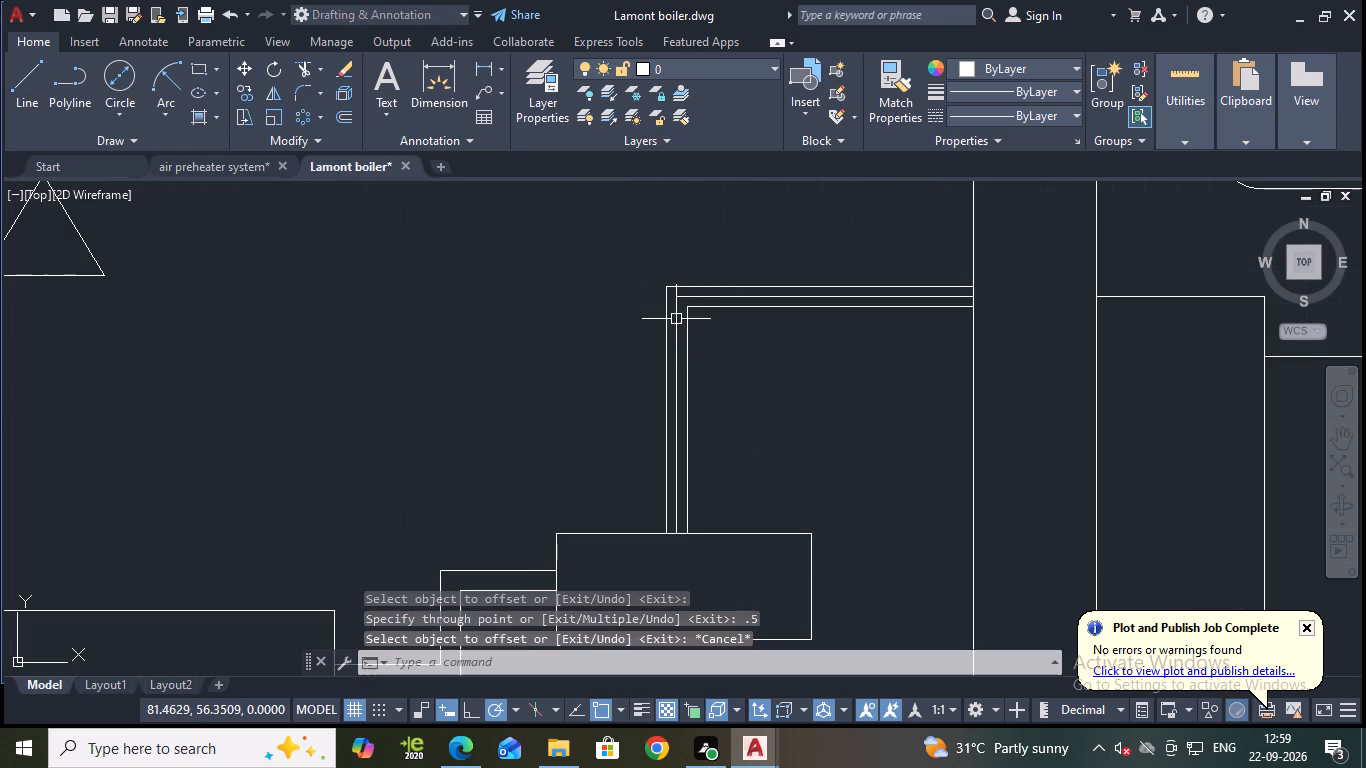
Erase the original centre line of the L-shaped pipe between the box and the boiler wall.
left_click(676, 319)
key("e")
key("Return")
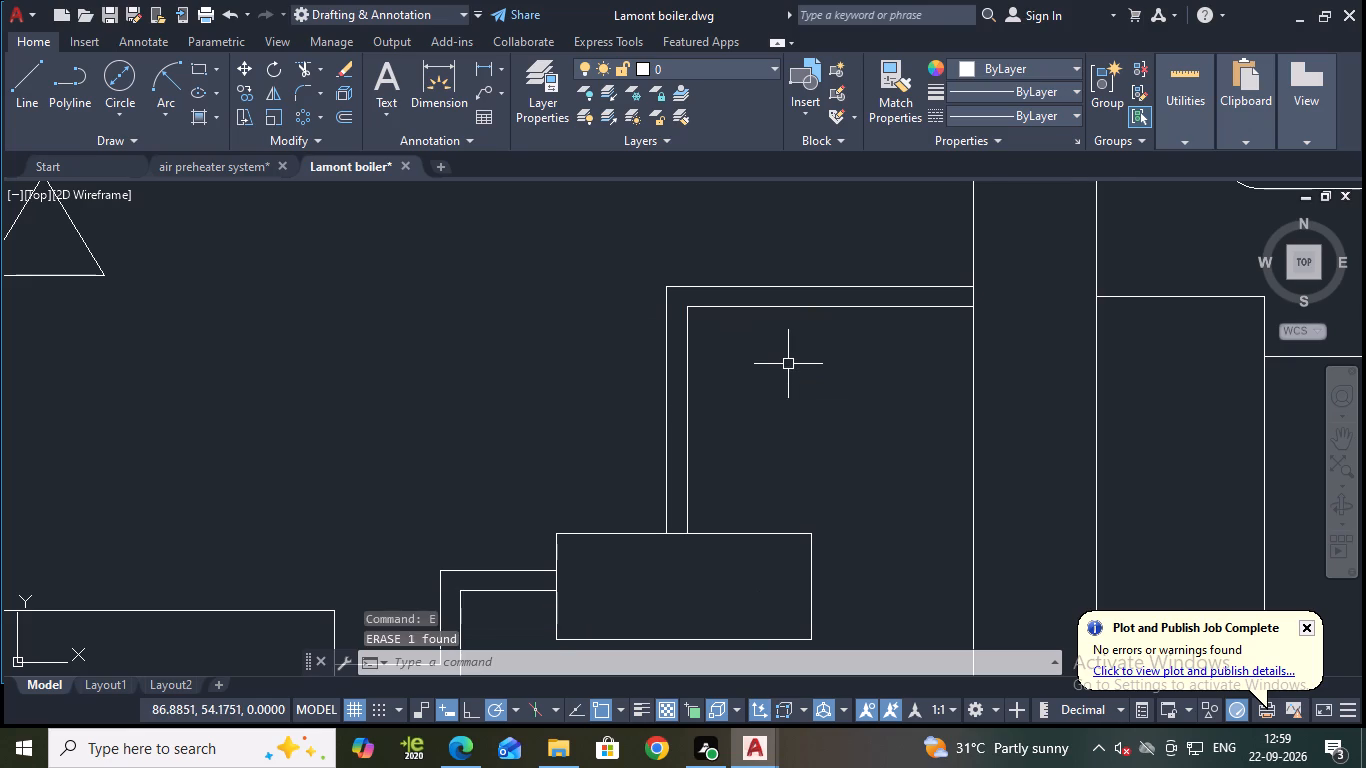
Offset the polyline framing the vertical tubes in the lower boiler by 0.5 to both sides.
scroll(788, 364, "down", 3)
middle_click_drag(821, 456, 822, 456)
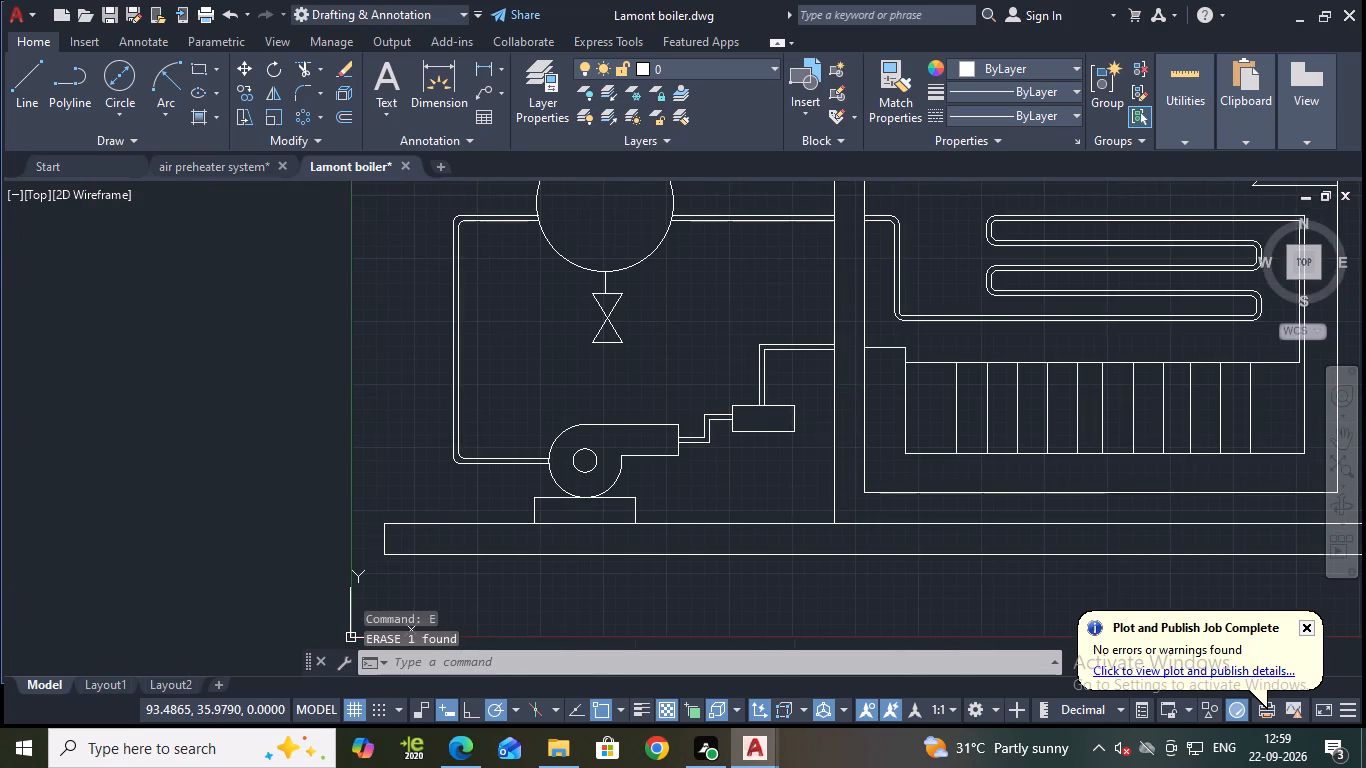
middle_click_drag(822, 456, 712, 479)
middle_click_drag(829, 455, 663, 475)
scroll(718, 489, "up", 1)
left_click(712, 504)
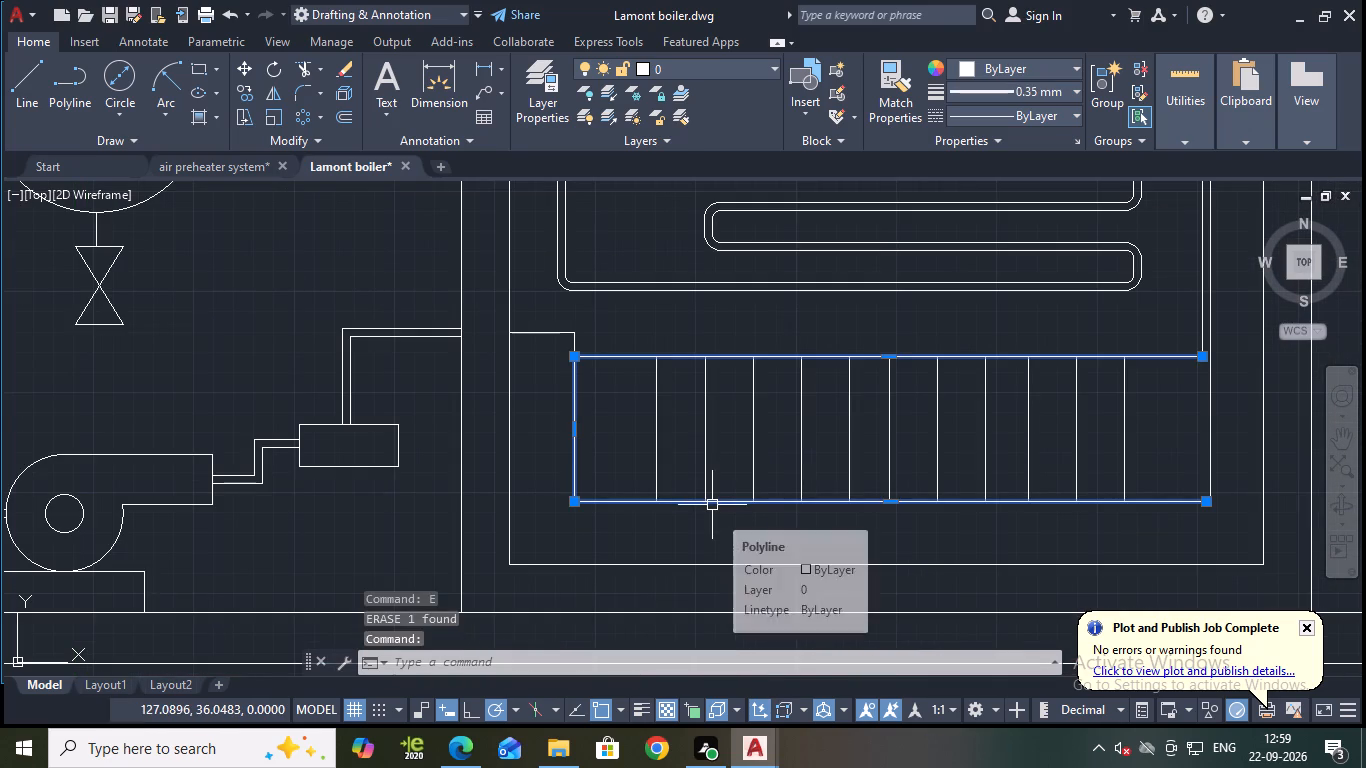
key("o")
key("Return")
key("Return")
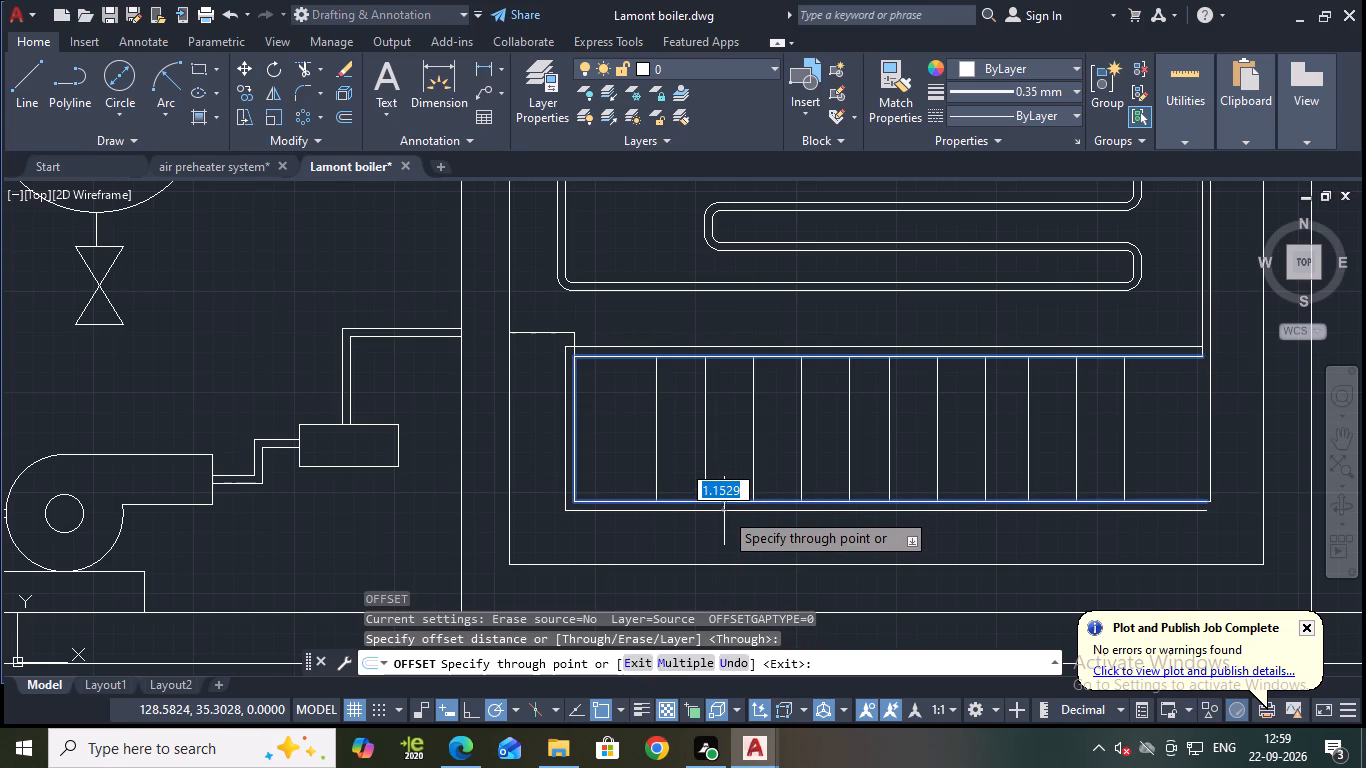
type(".5")
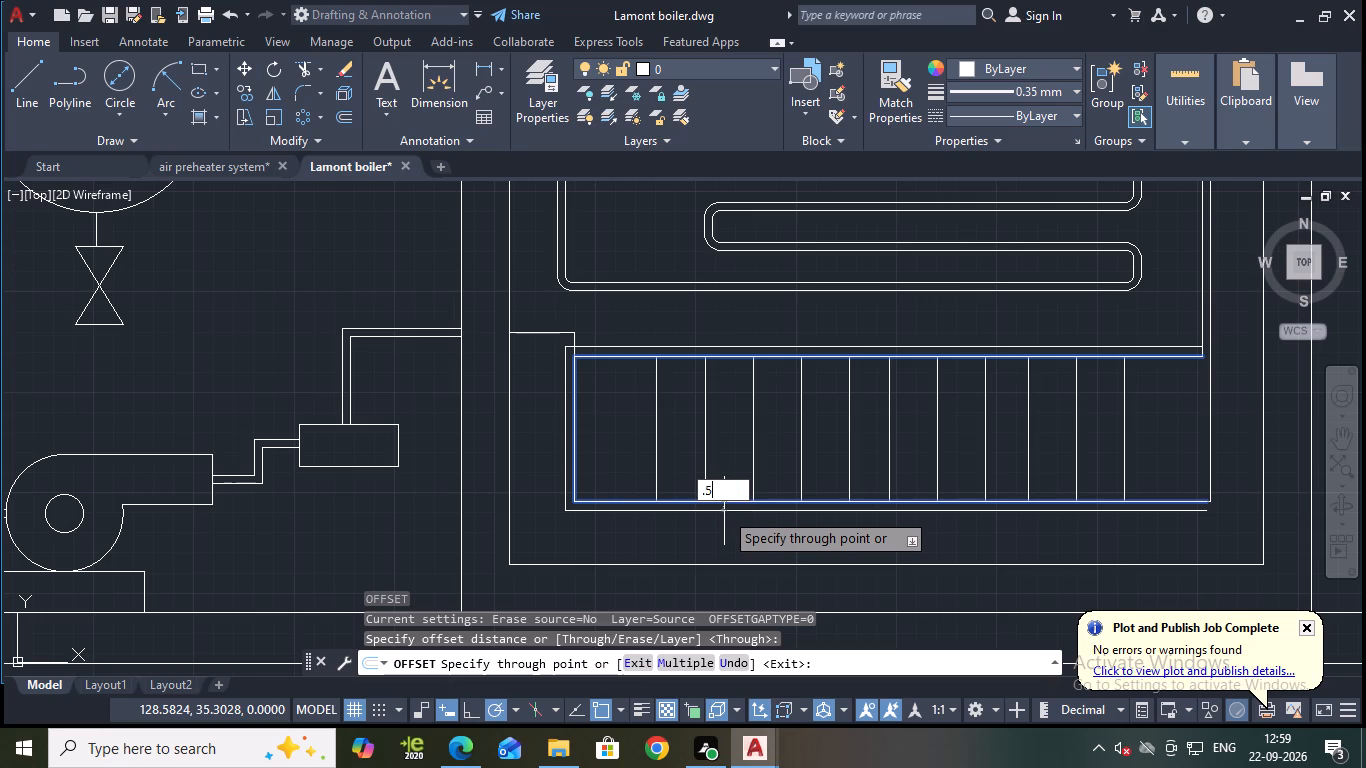
key("Return")
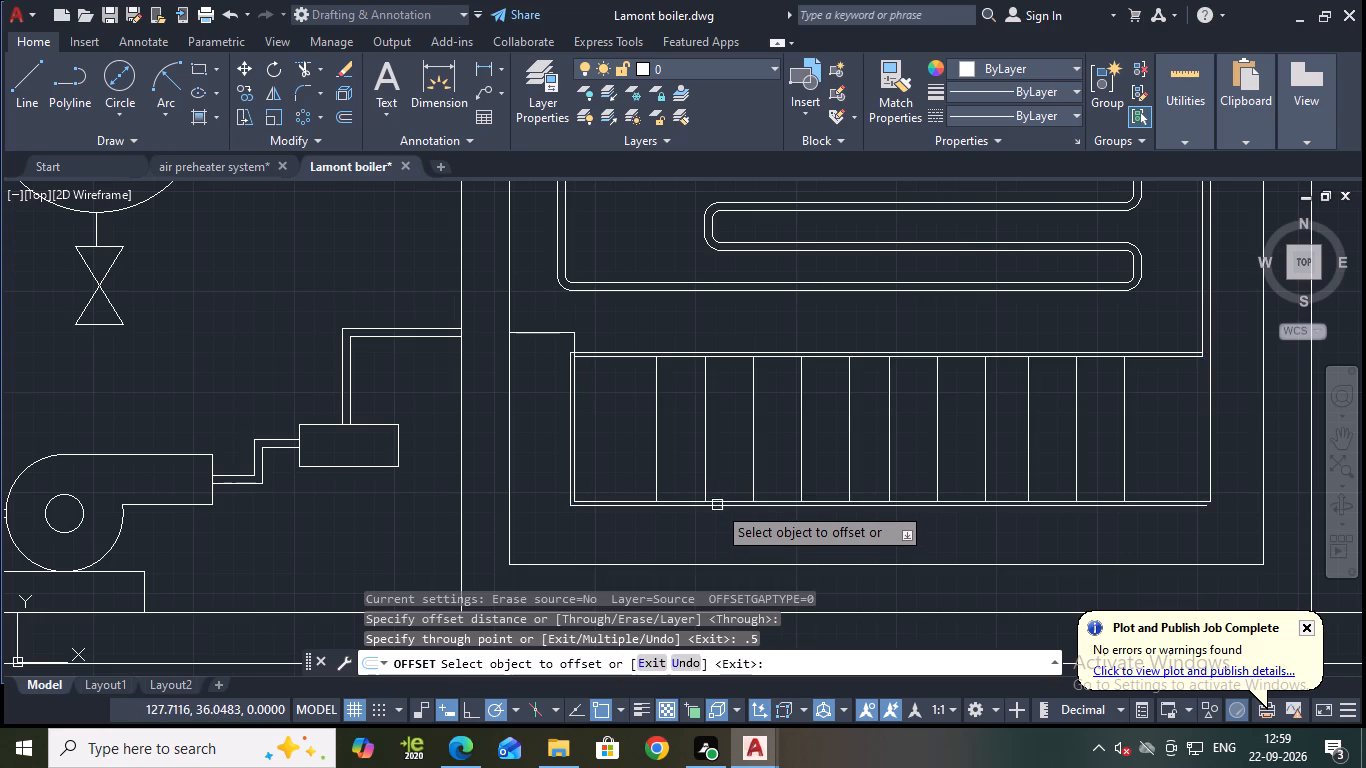
scroll(717, 505, "up", 2)
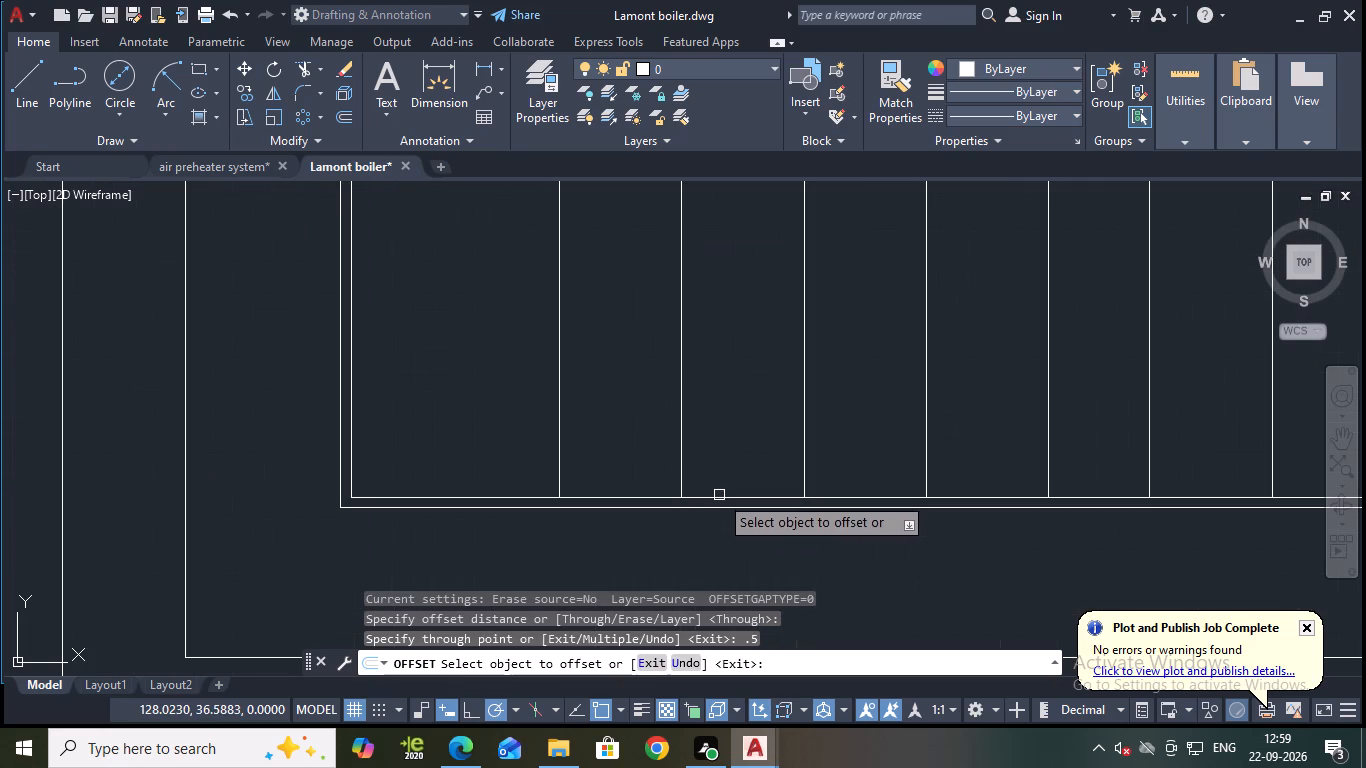
left_click(719, 495)
type(".5")
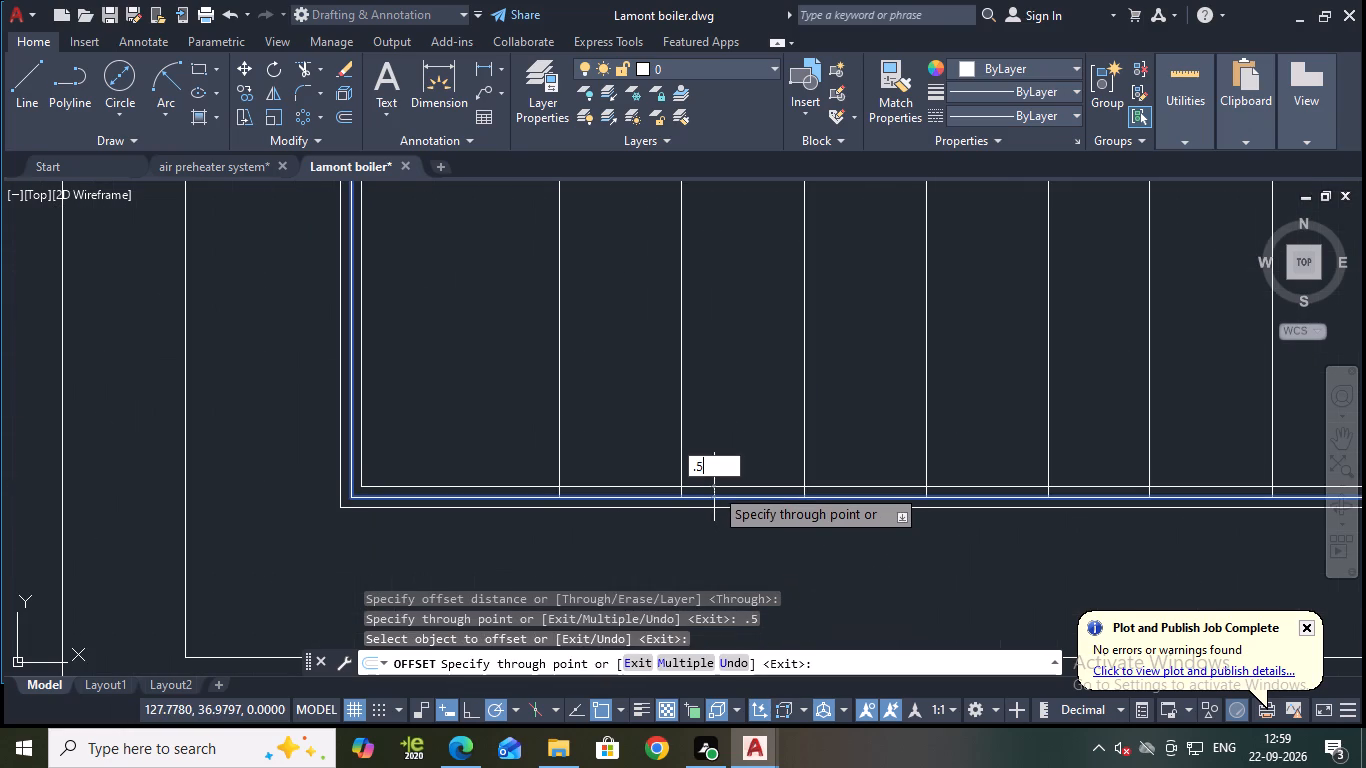
key("Return")
key("Escape")
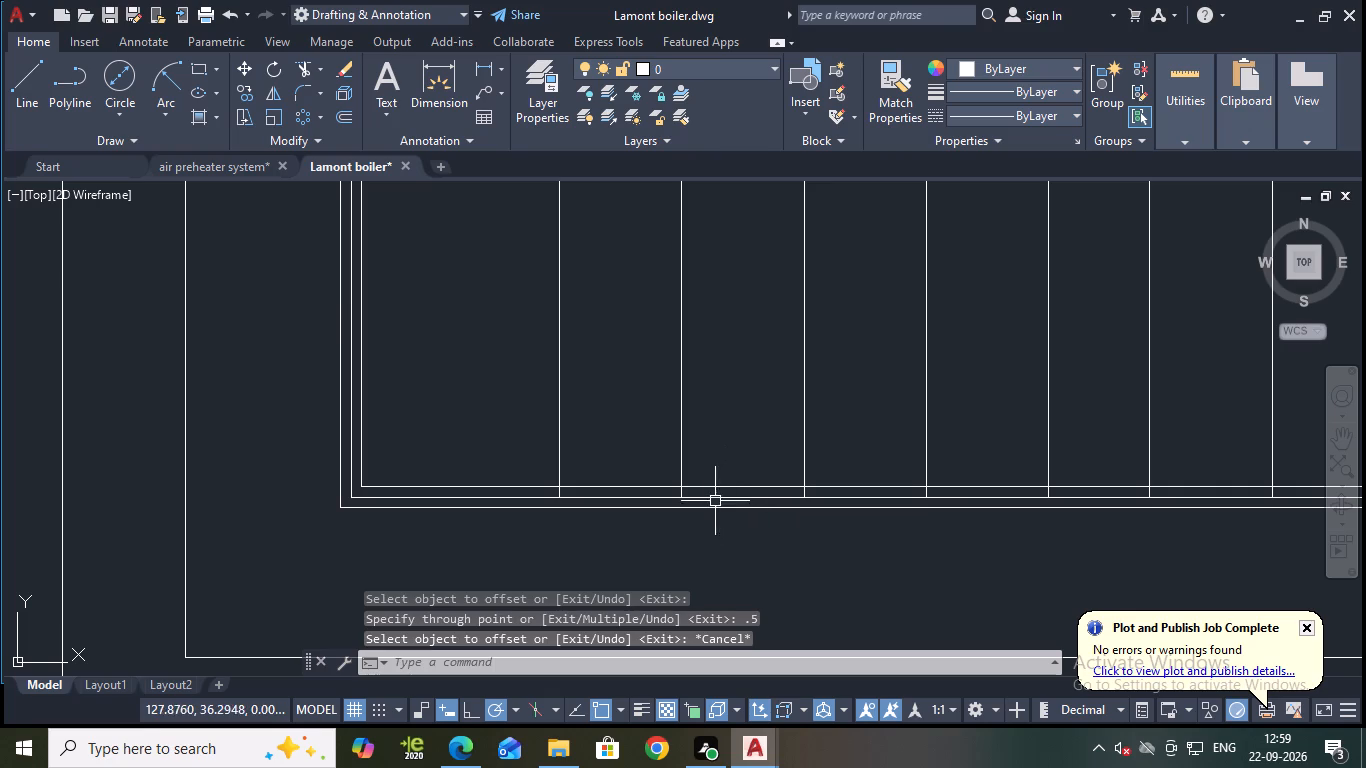
Erase the original centre polyline of the frame around the vertical tubes.
left_click(710, 498)
key("e")
key("Return")
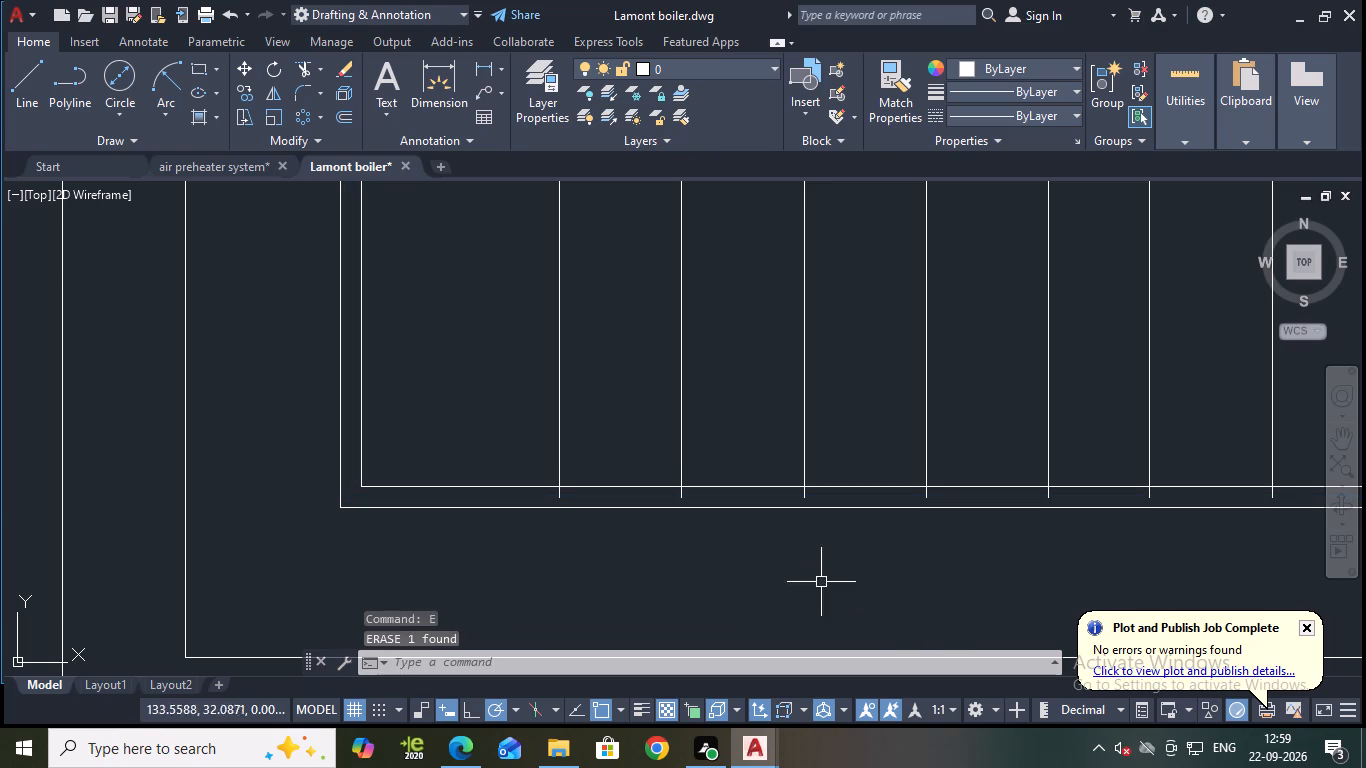
Trim the upper ends of all the vertical tube lines back to the inner line of the frame's top double pipe.
scroll(739, 580, "down", 2)
middle_click_drag(868, 576, 777, 548)
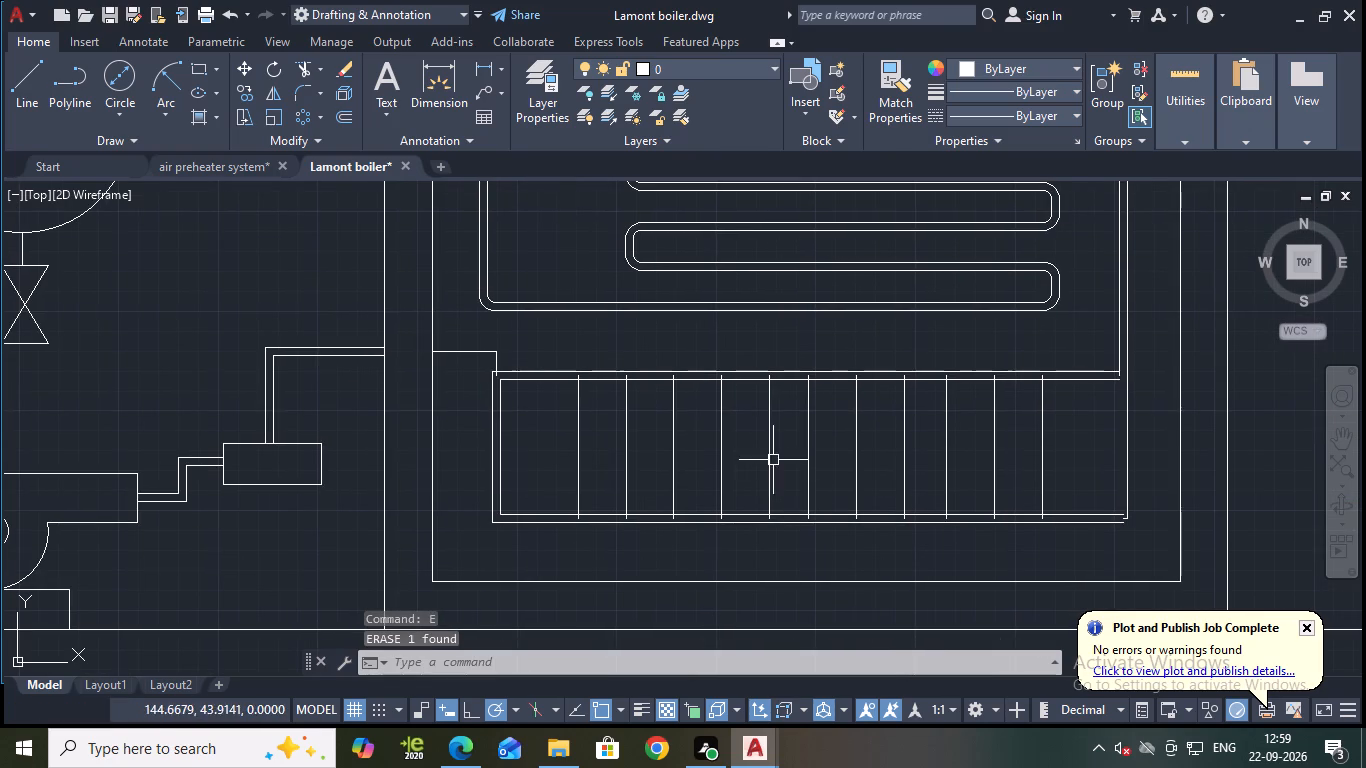
scroll(784, 441, "up", 2)
middle_click_drag(778, 431, 829, 517)
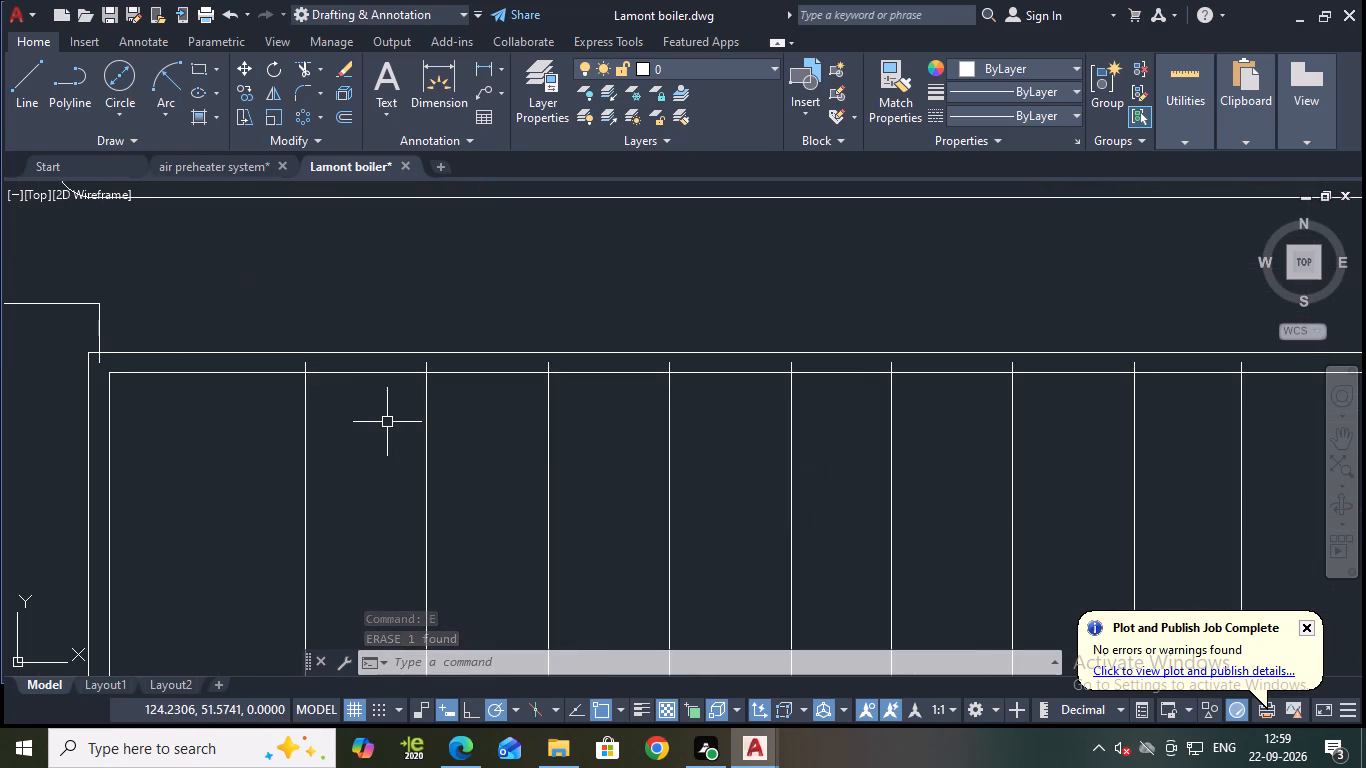
key("y")
key("Escape")
type("TR")
key("Return")
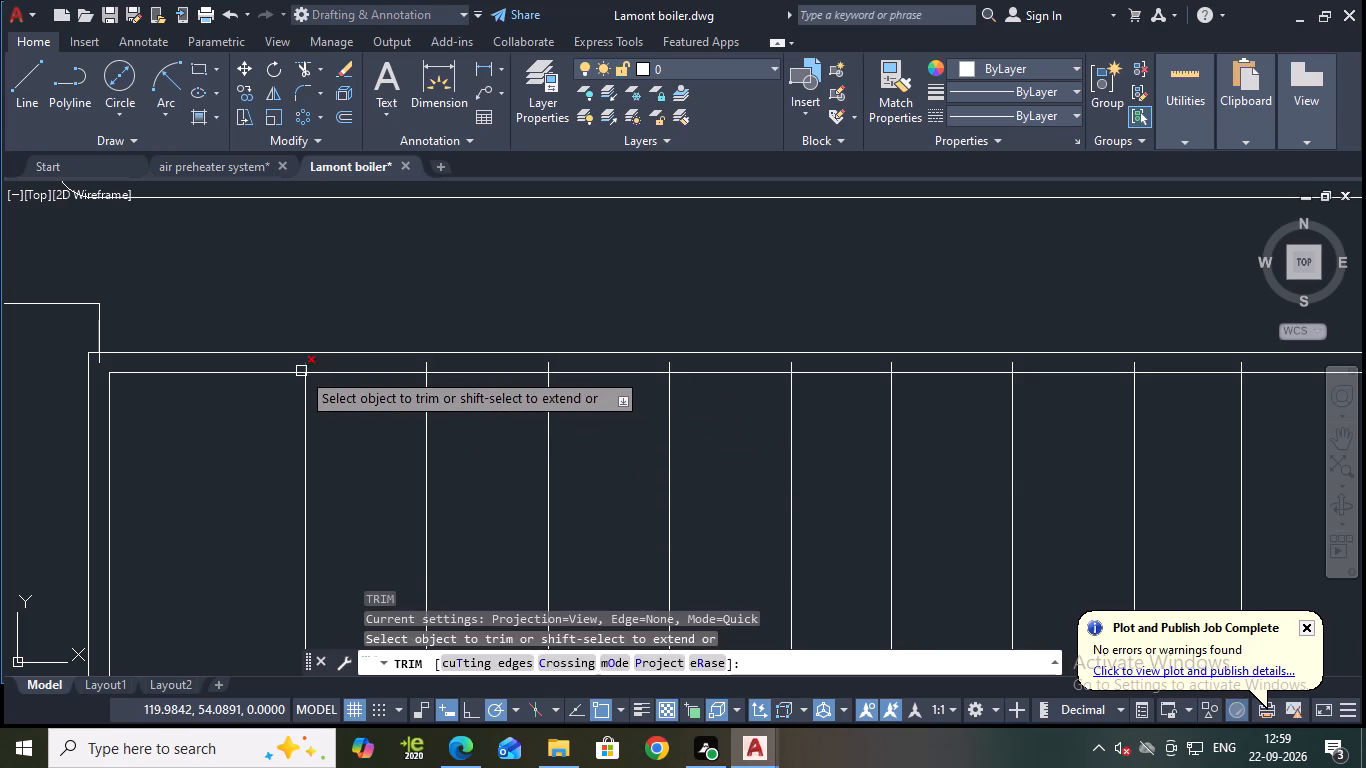
left_click(308, 363)
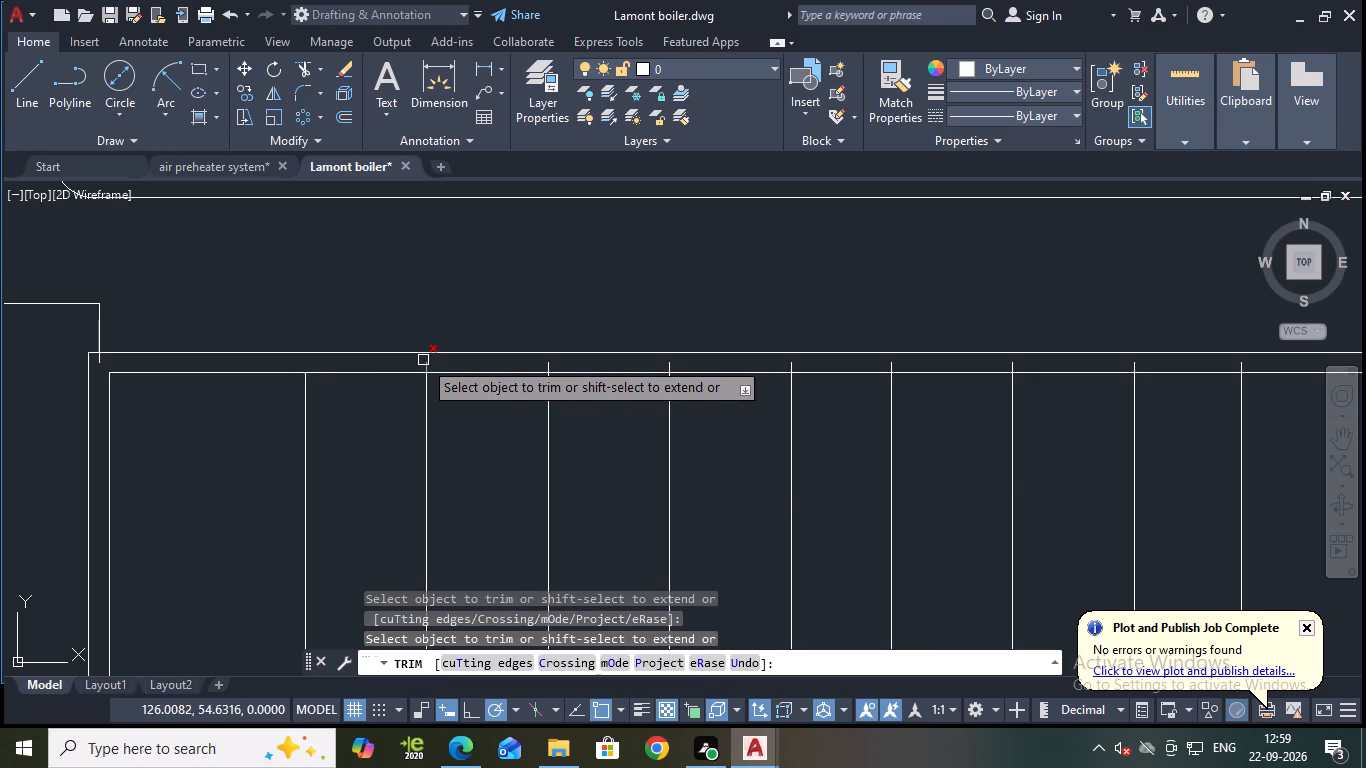
left_click(421, 364)
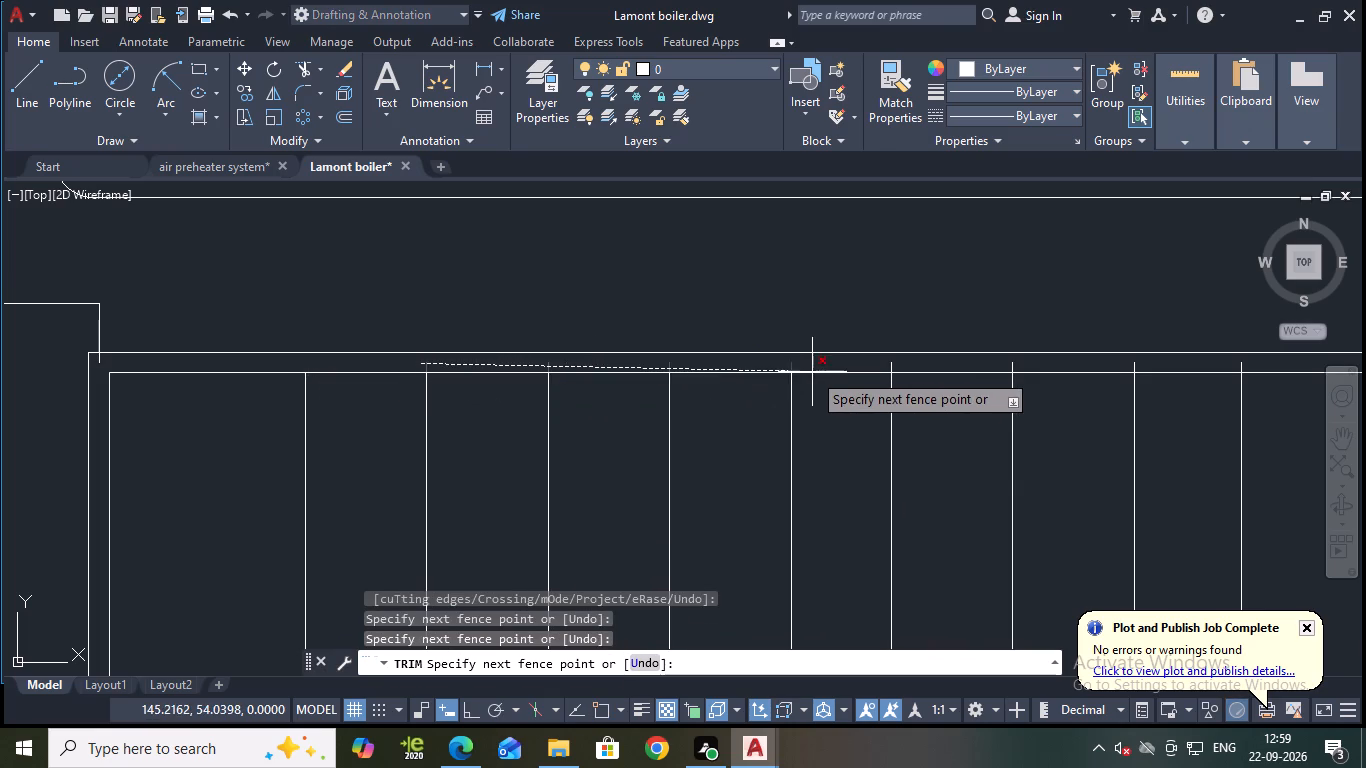
middle_click_drag(950, 366, 716, 404)
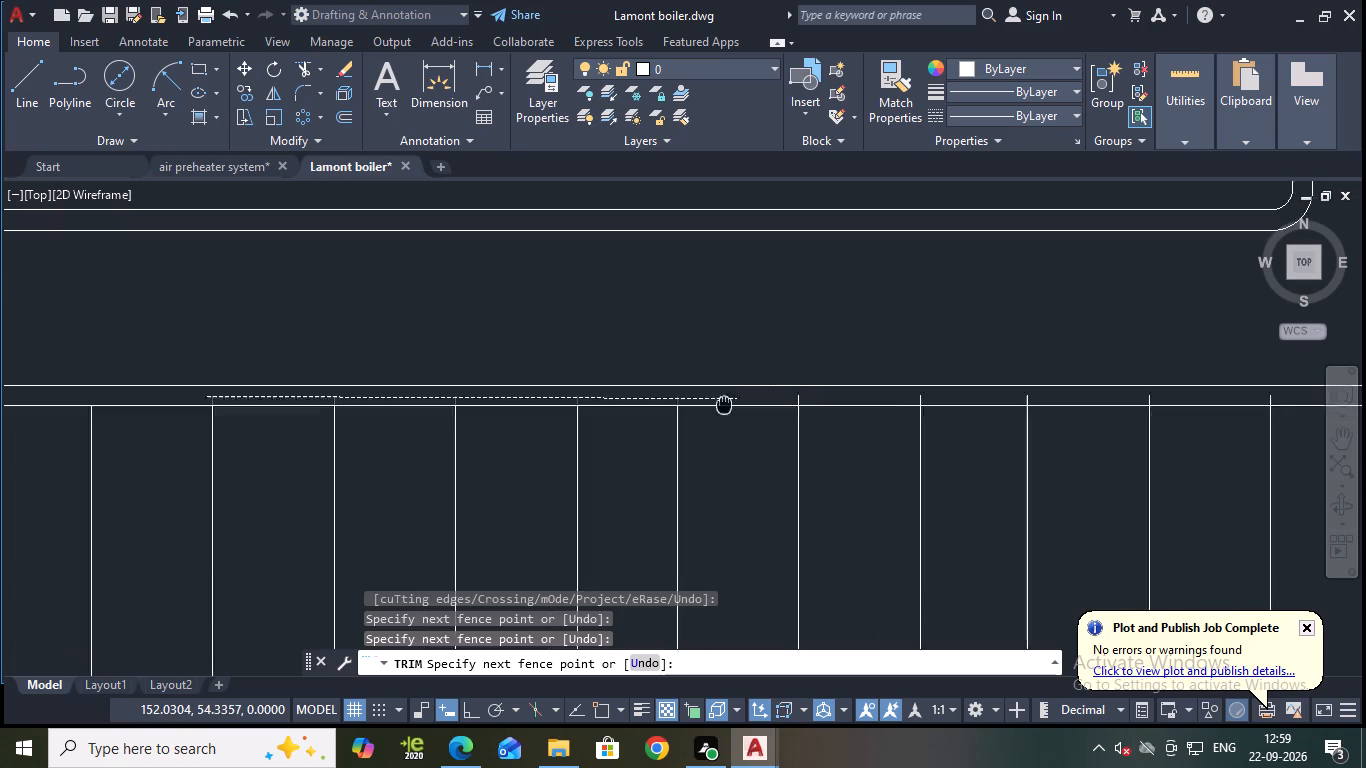
middle_click_drag(716, 404, 708, 406)
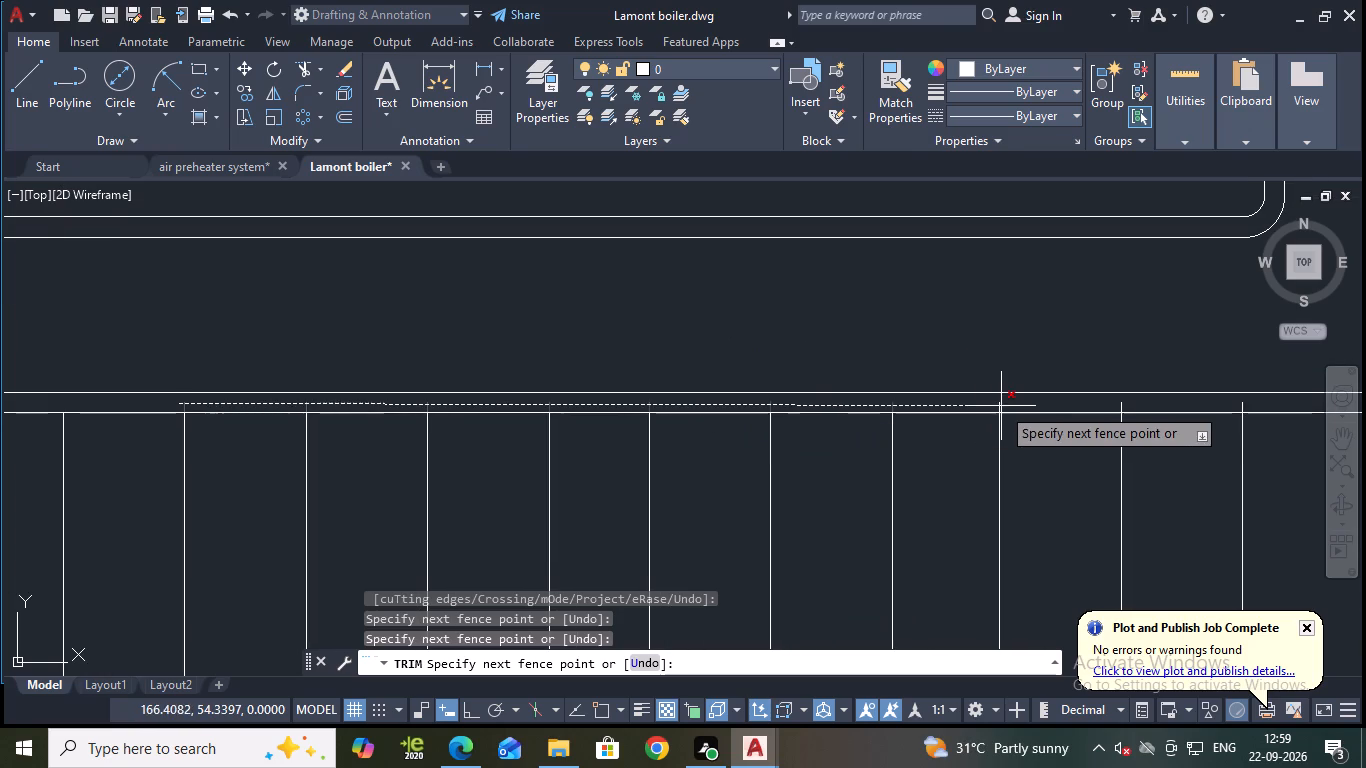
left_click(1034, 406)
middle_click_drag(1035, 405, 814, 446)
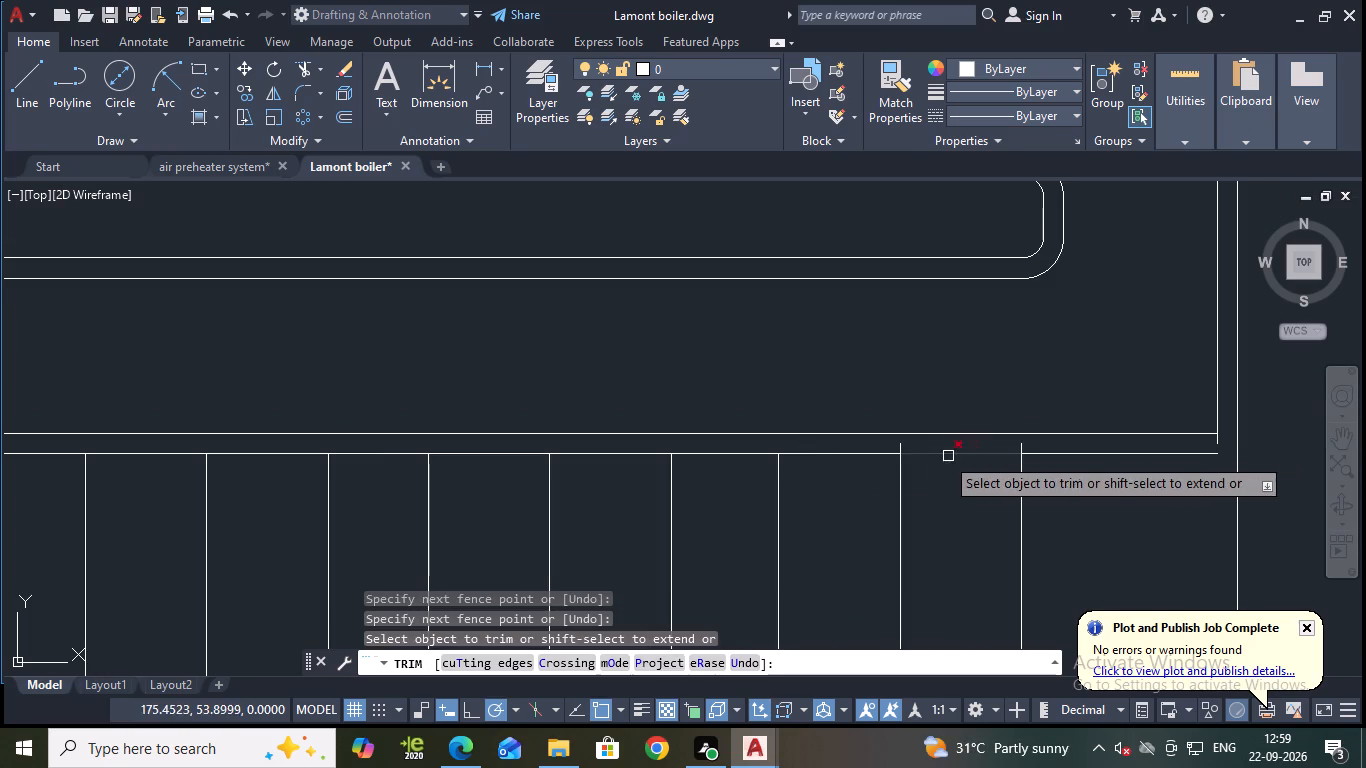
key("space")
key("space")
left_click(902, 448)
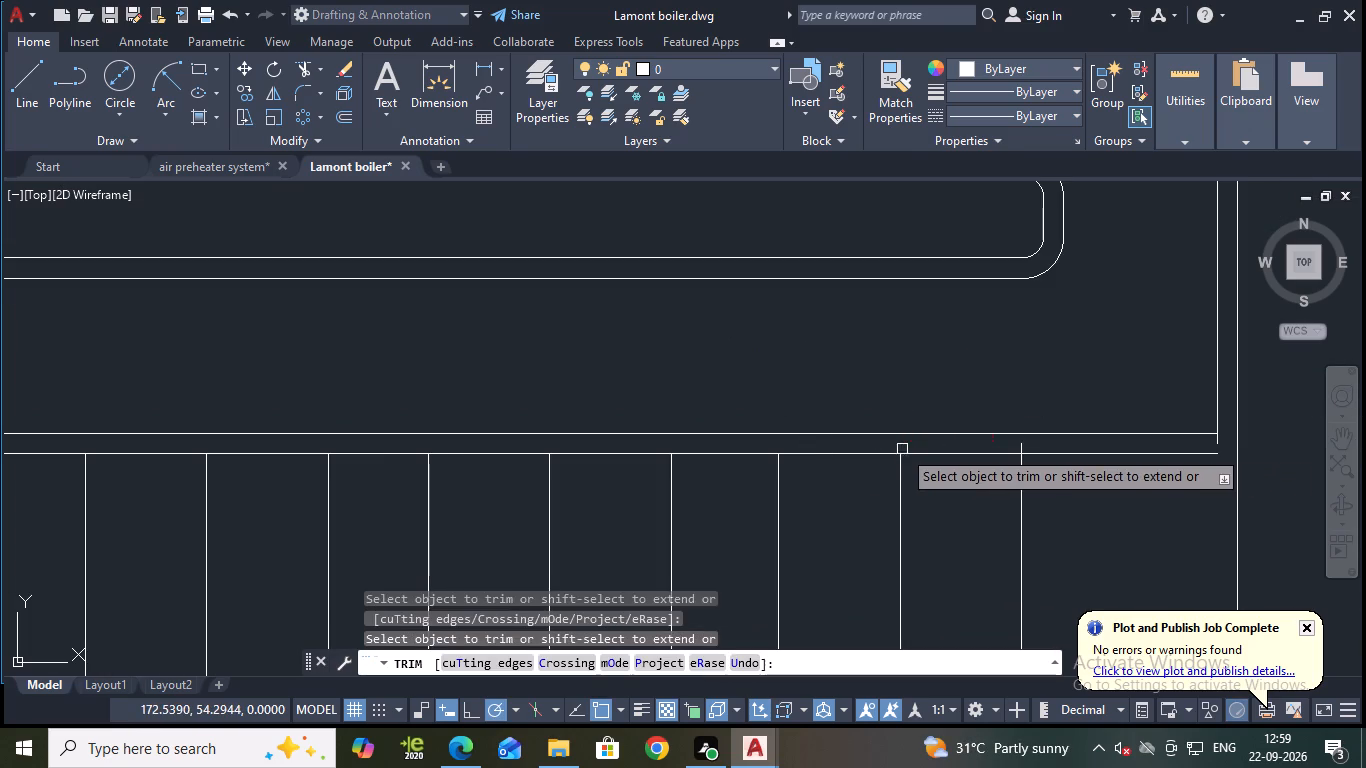
left_click(1023, 446)
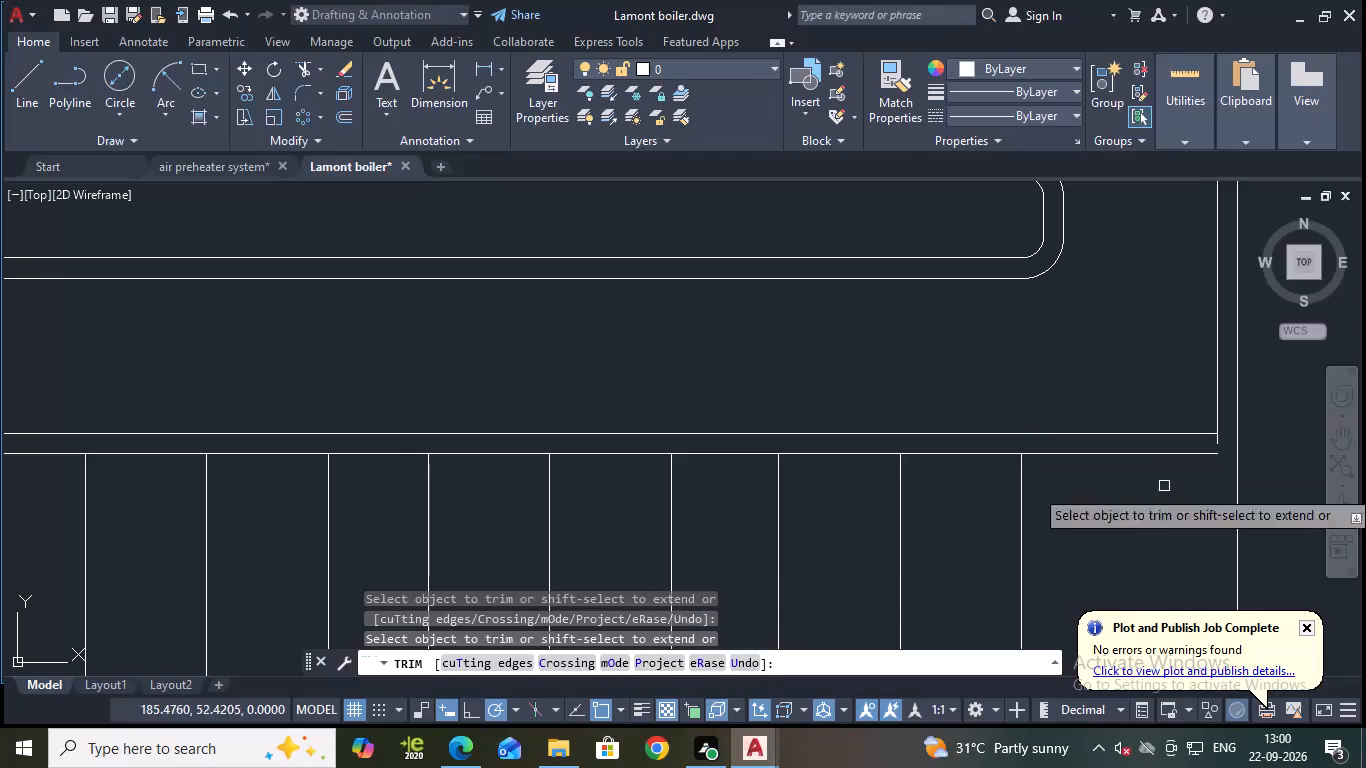
middle_click_drag(1169, 490, 862, 515)
key("Escape")
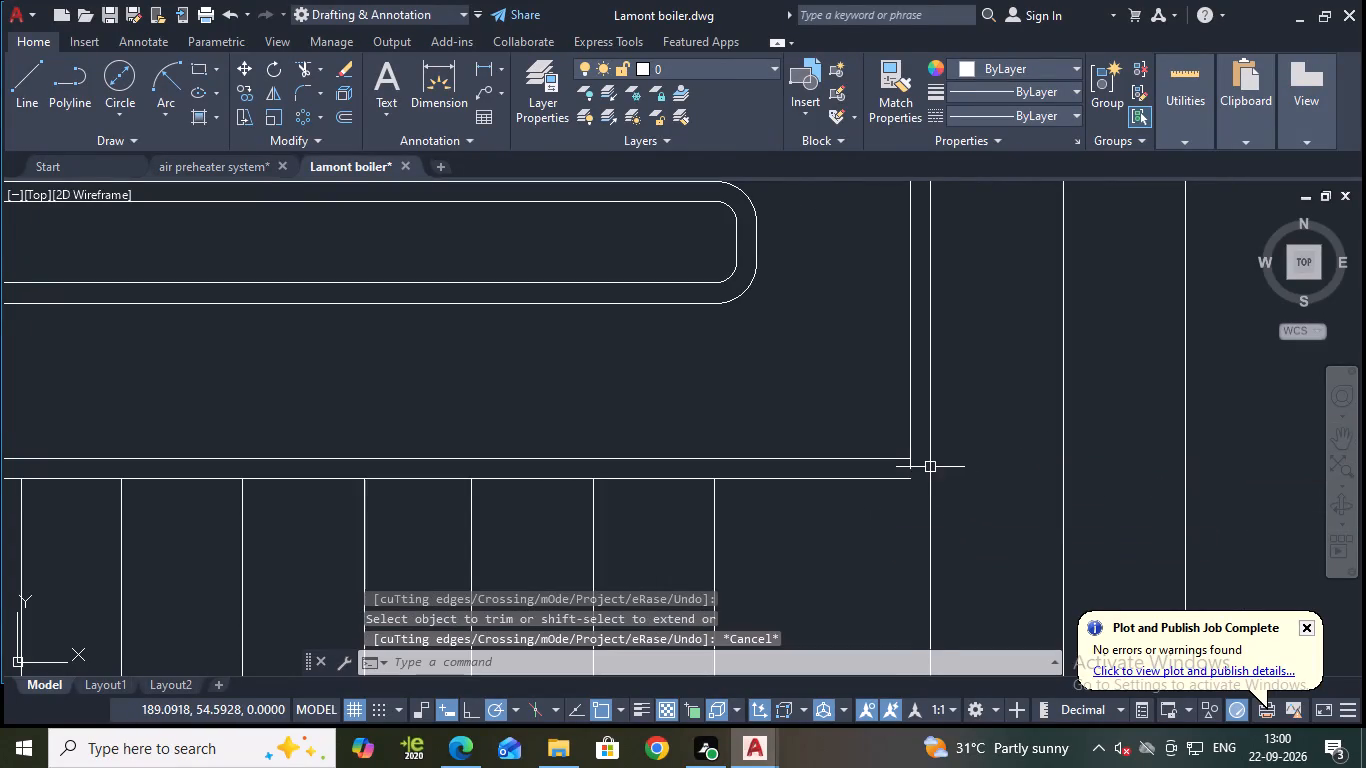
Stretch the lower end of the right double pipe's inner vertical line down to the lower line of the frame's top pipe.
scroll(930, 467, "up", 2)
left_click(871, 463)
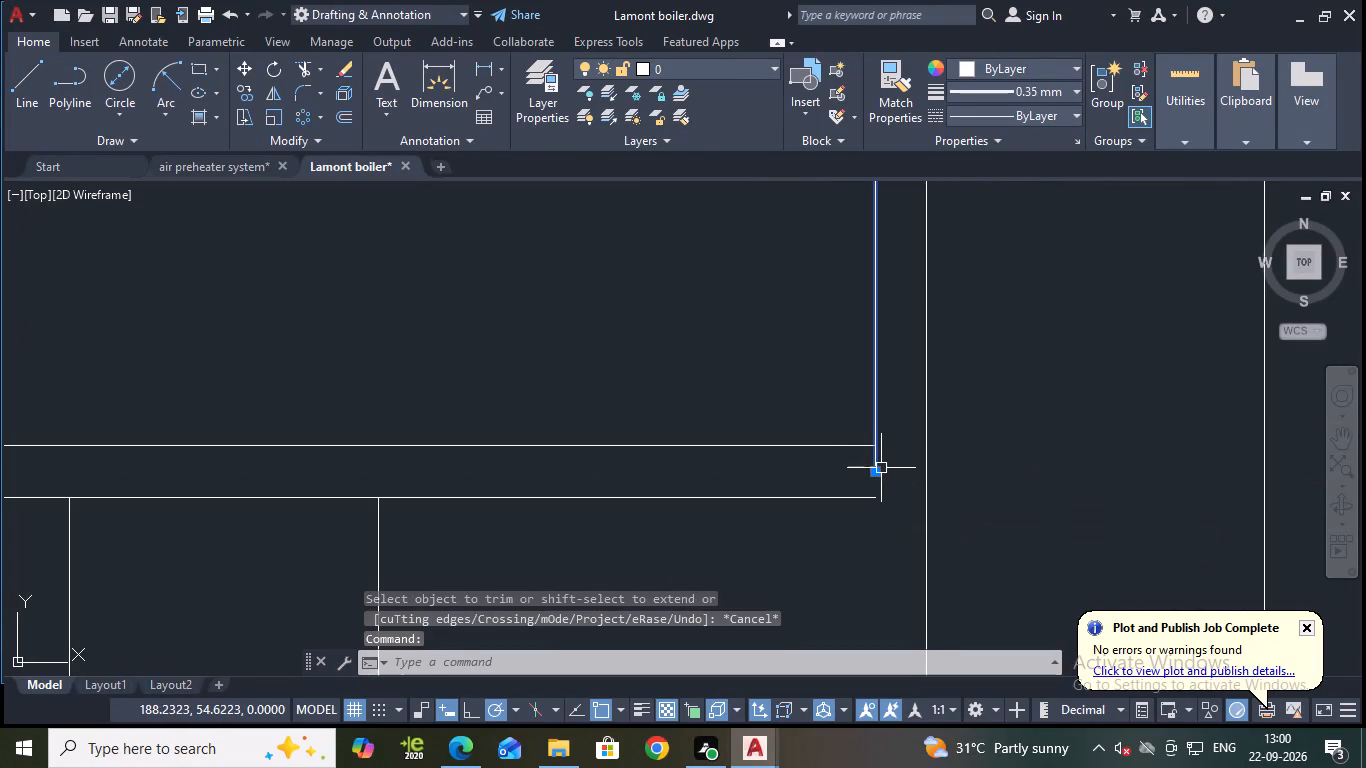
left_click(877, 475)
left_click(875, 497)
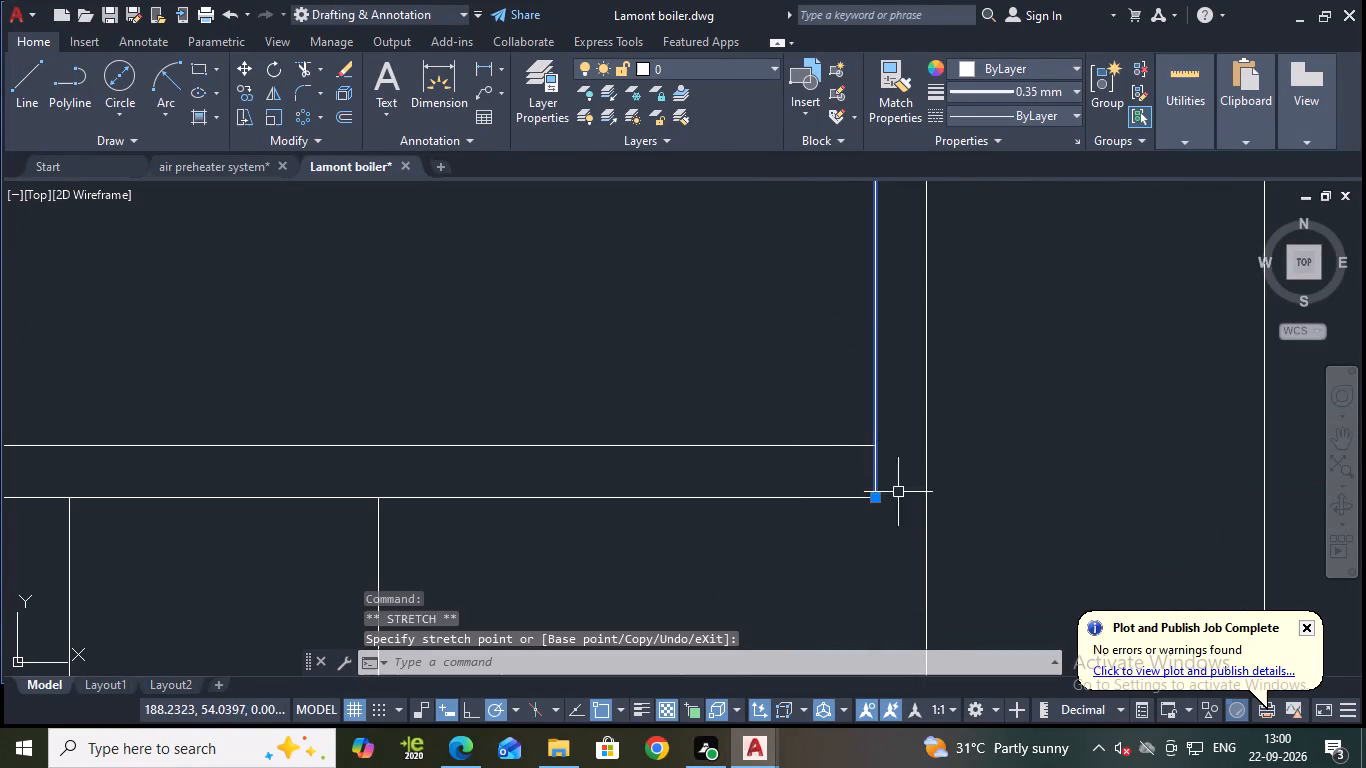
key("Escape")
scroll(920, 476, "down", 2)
Save the drawing.
key("ctrl+s")
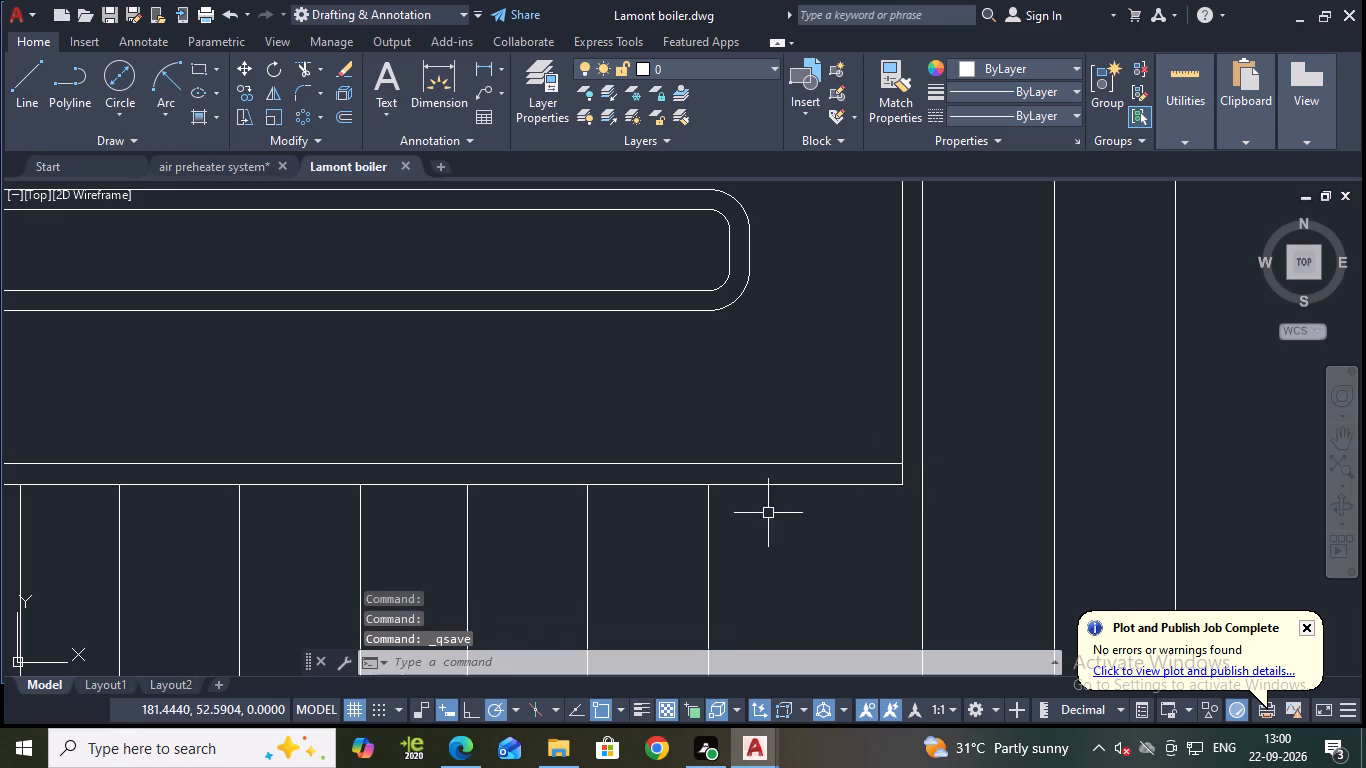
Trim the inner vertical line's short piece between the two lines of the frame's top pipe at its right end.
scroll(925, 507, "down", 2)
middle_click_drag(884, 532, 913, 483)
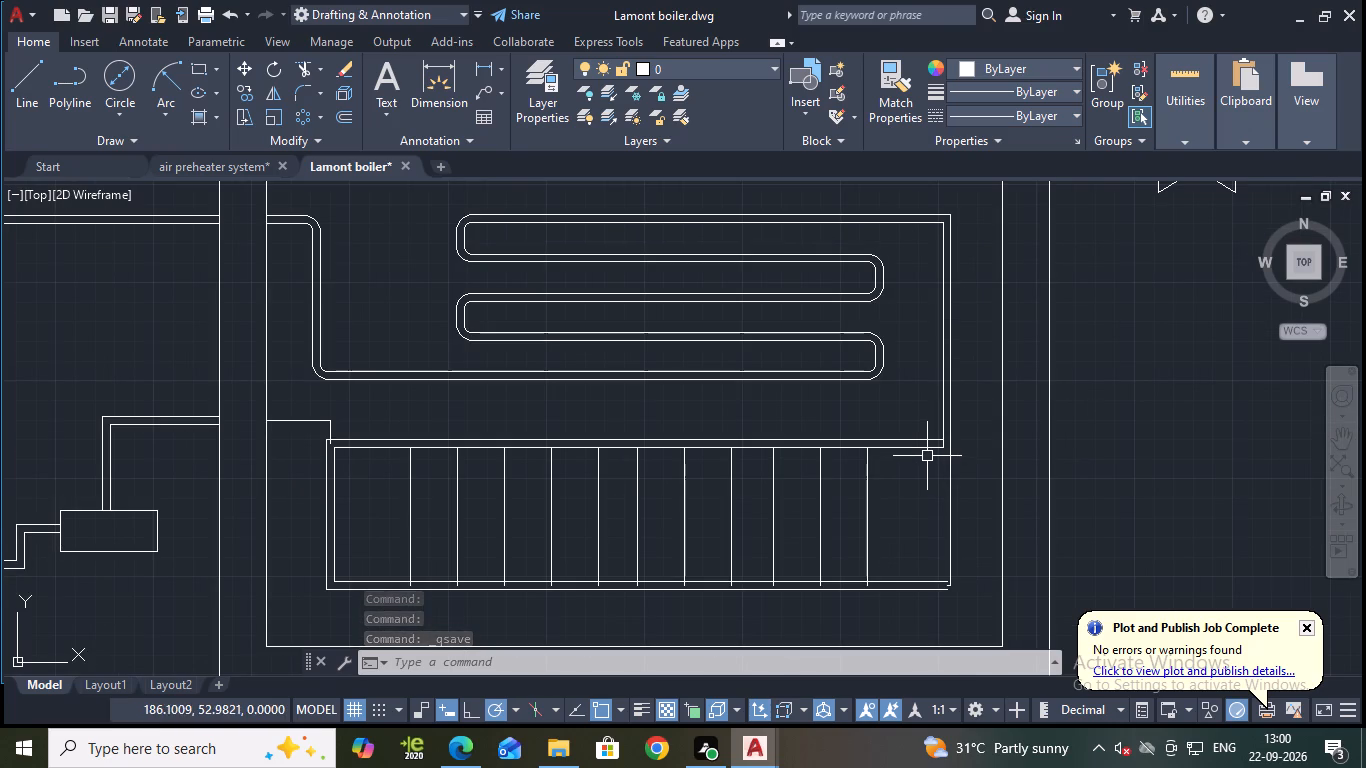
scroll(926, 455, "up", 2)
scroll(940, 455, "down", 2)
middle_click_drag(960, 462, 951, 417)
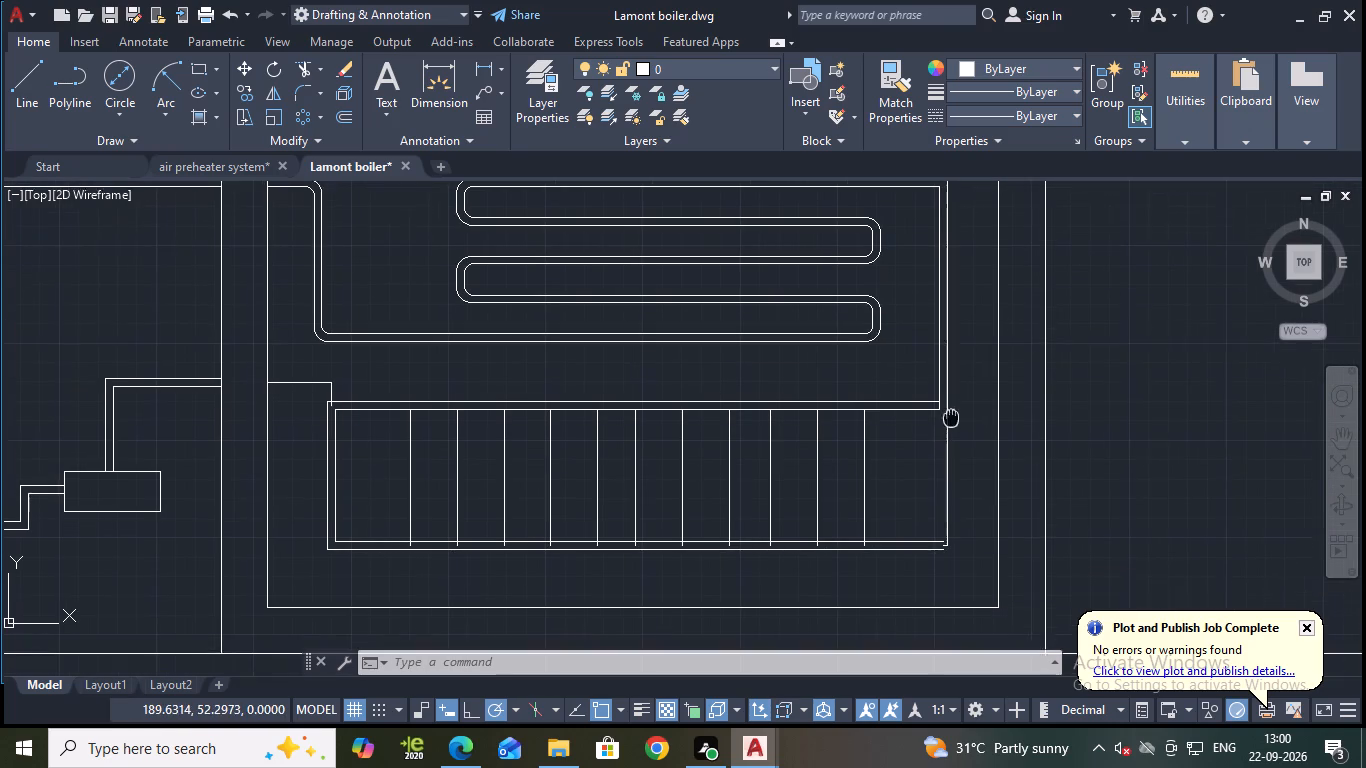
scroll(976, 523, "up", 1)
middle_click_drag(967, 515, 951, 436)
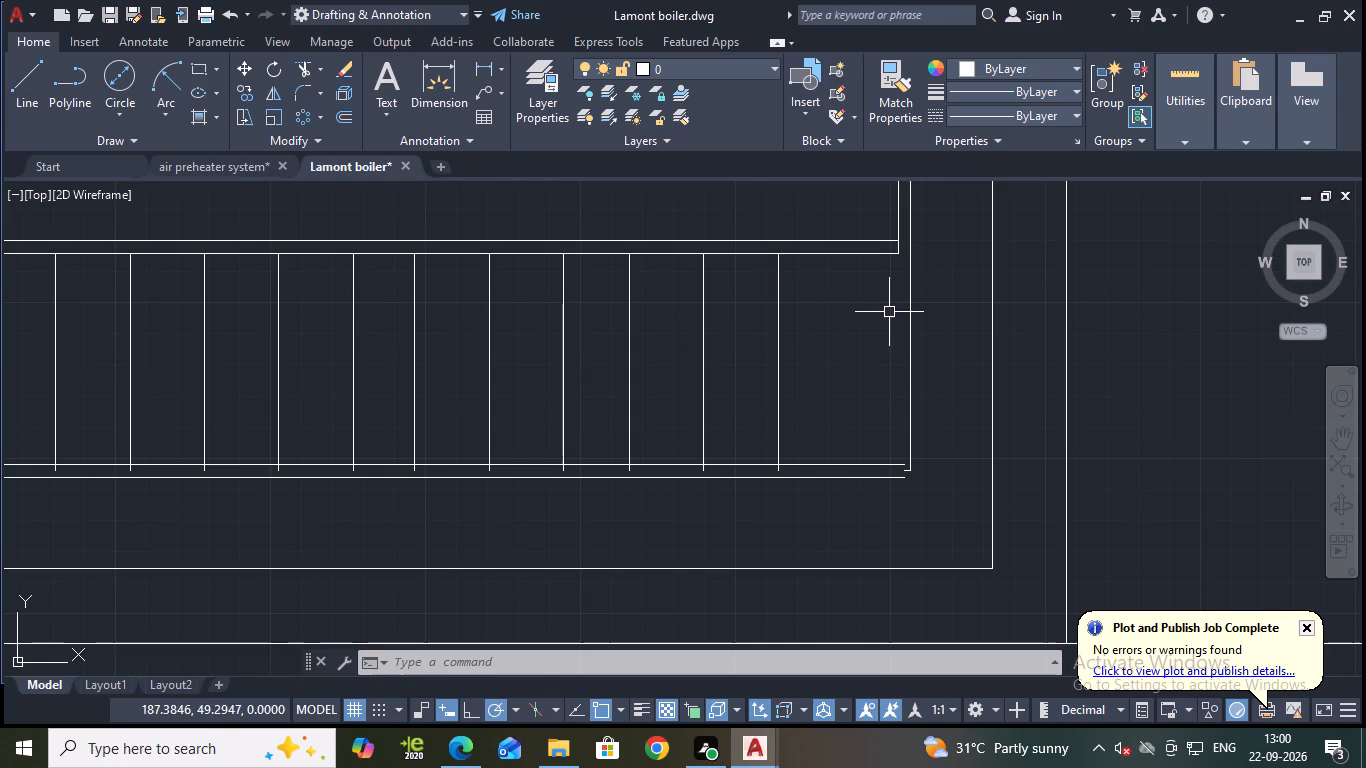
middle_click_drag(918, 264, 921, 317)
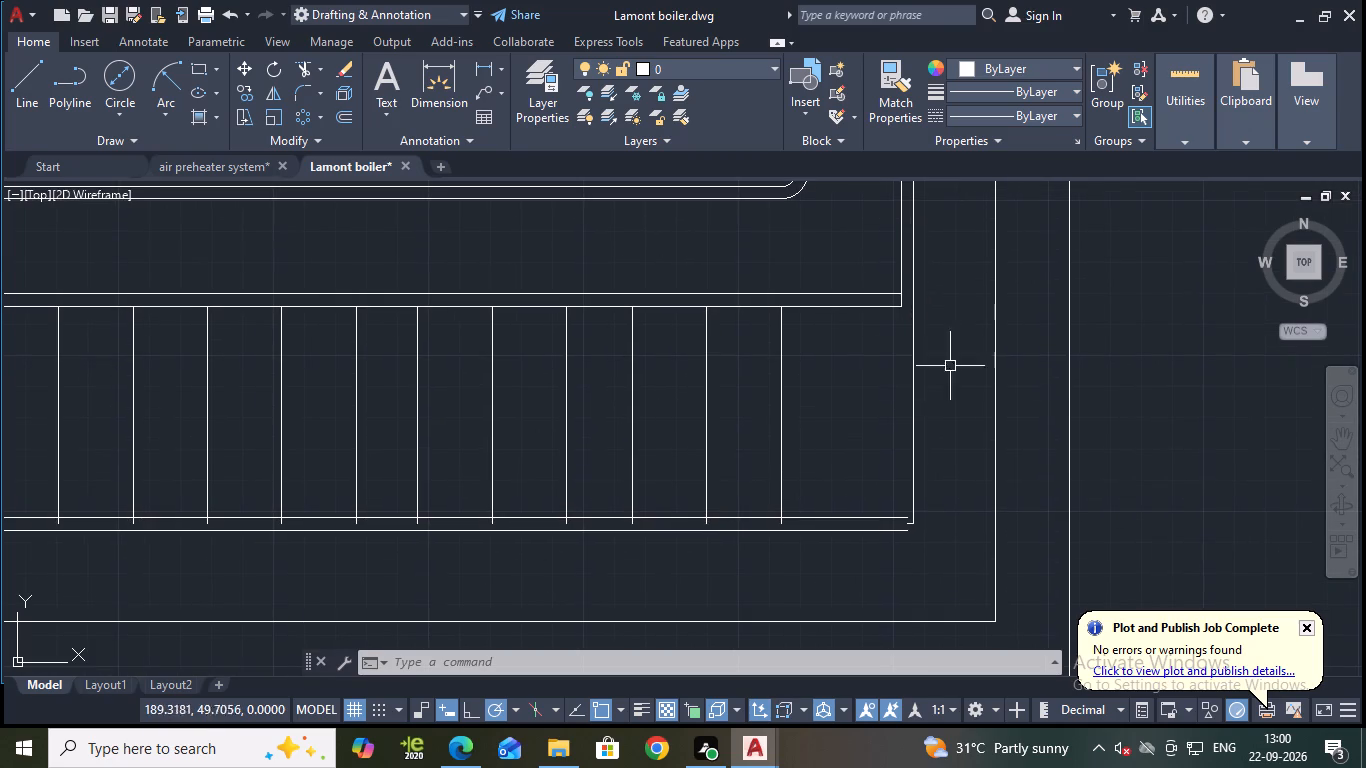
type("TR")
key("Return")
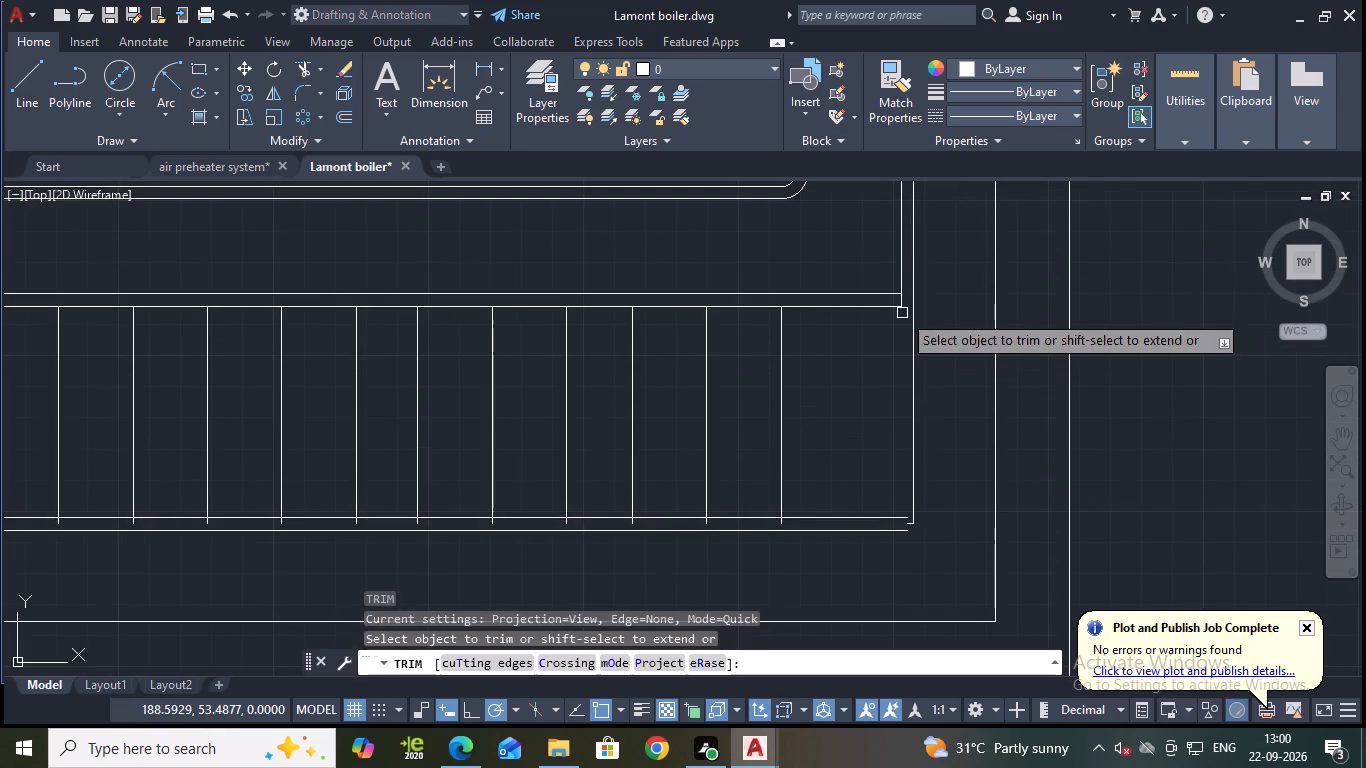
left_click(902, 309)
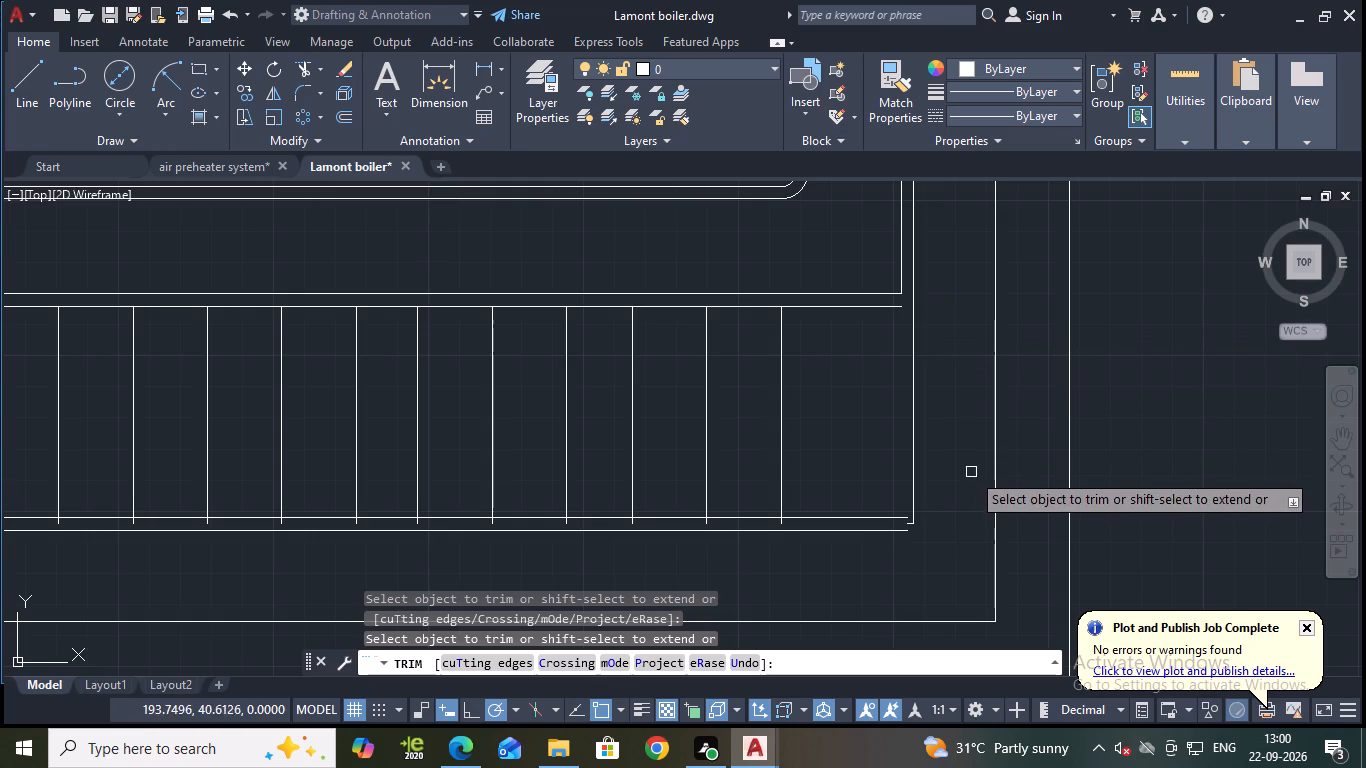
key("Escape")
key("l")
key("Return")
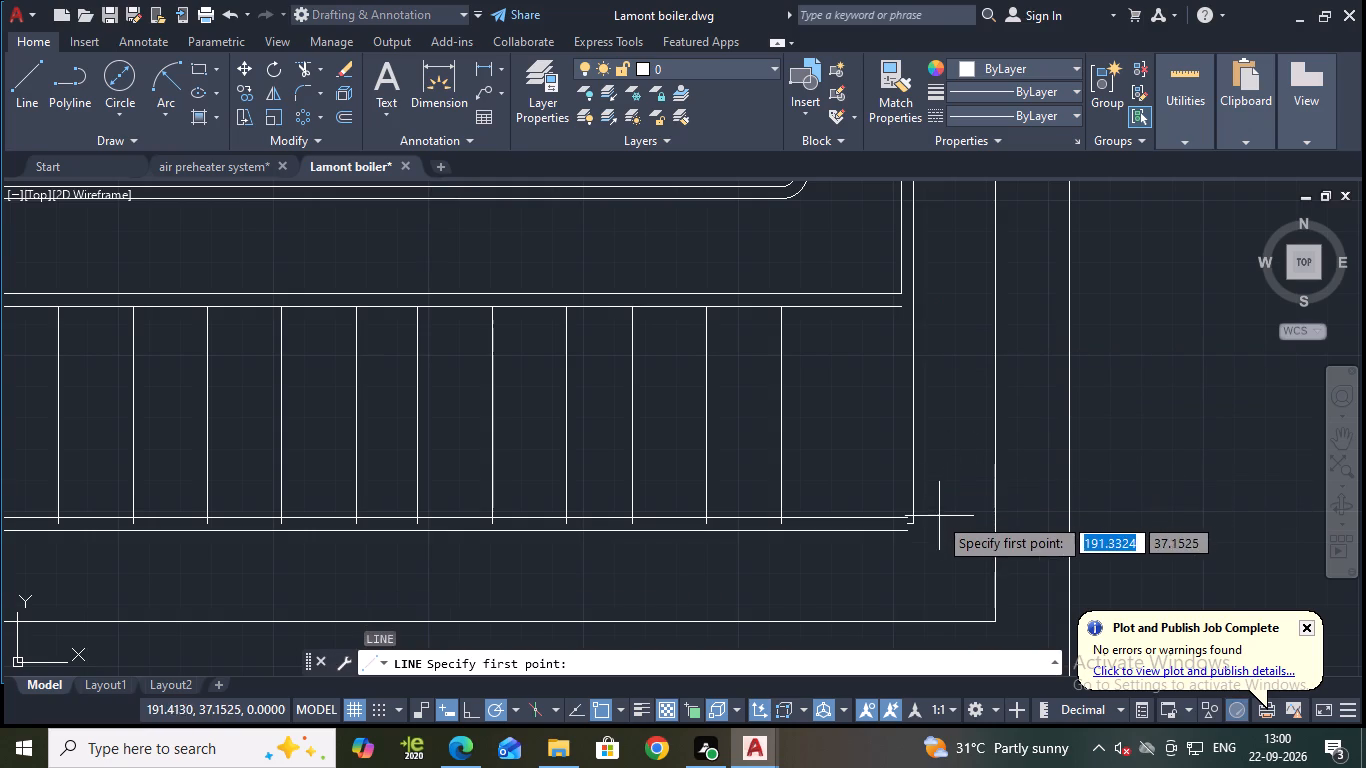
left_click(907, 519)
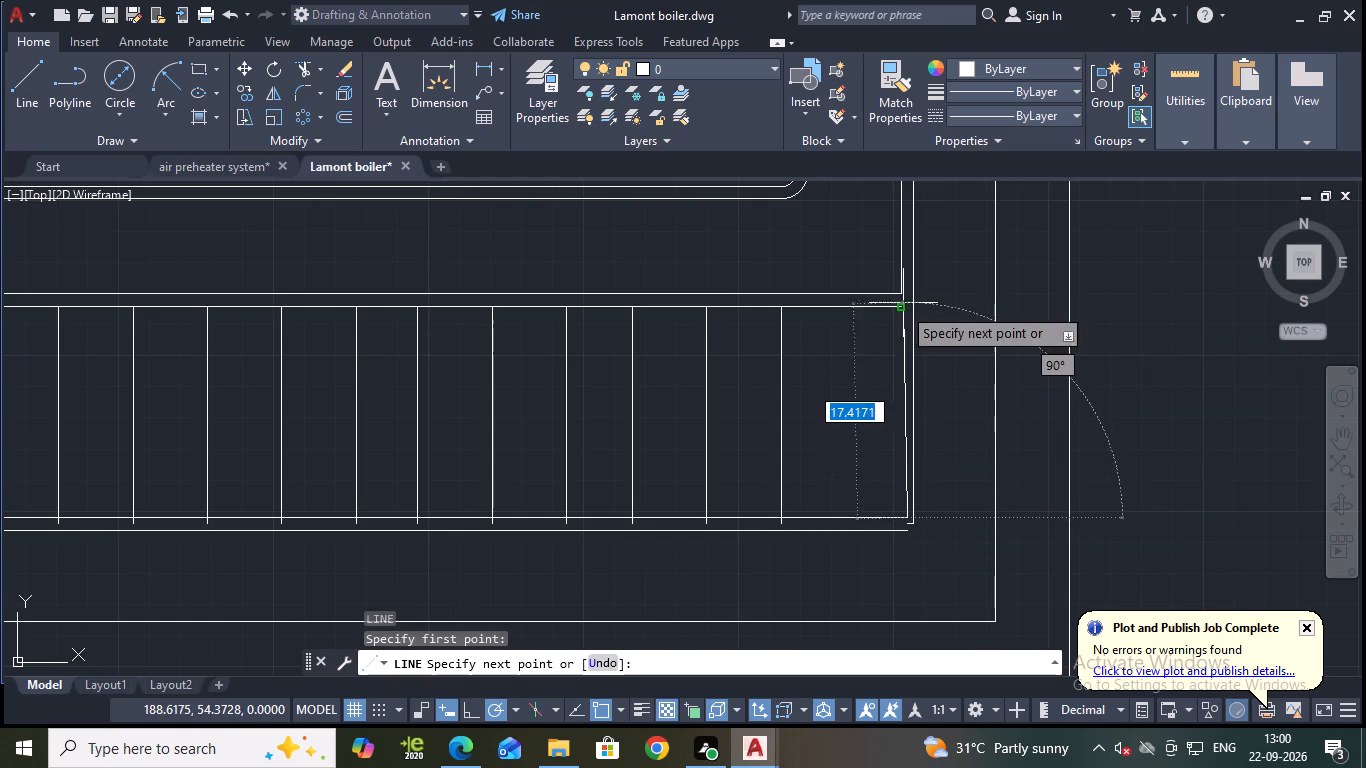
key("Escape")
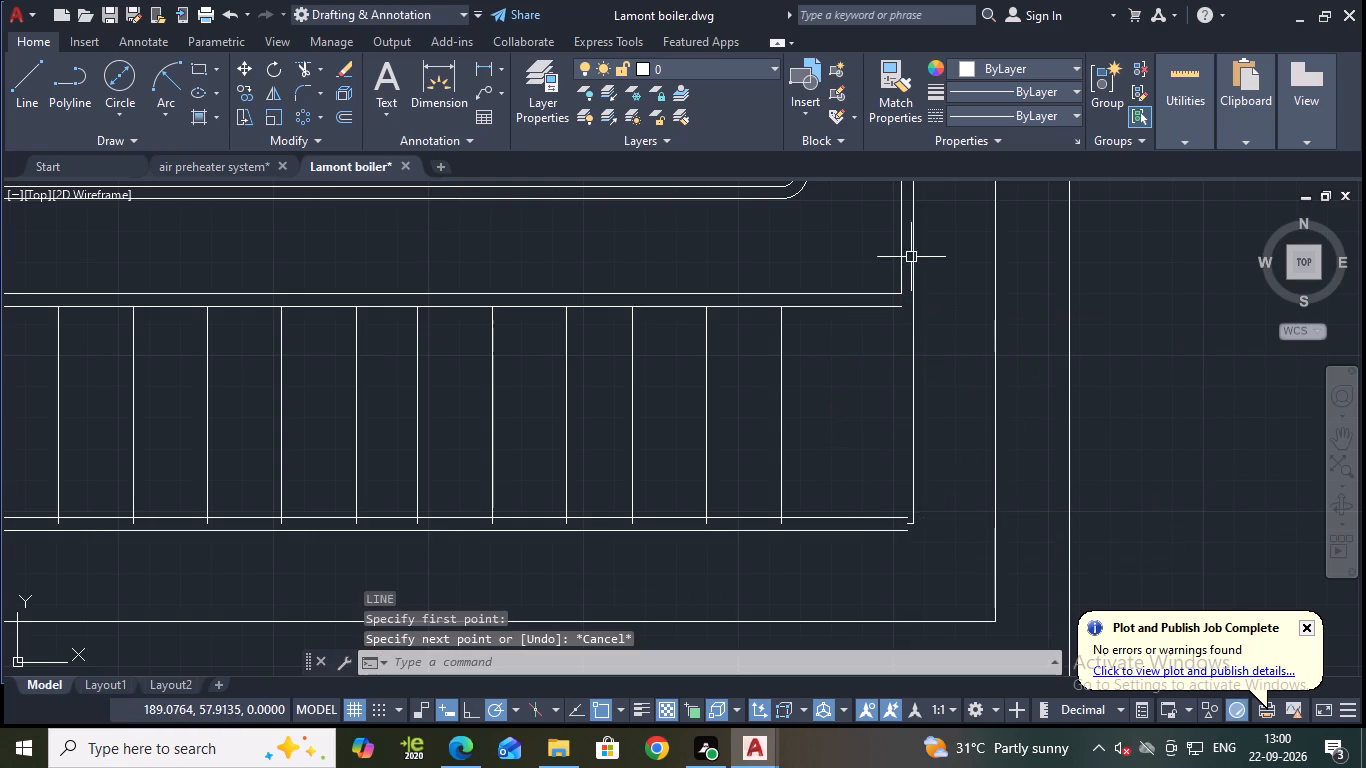
Stretch the lower ends of the right pipe's inner and outer vertical lines down past the frame's bottom double line.
left_click(899, 258)
left_click(900, 296)
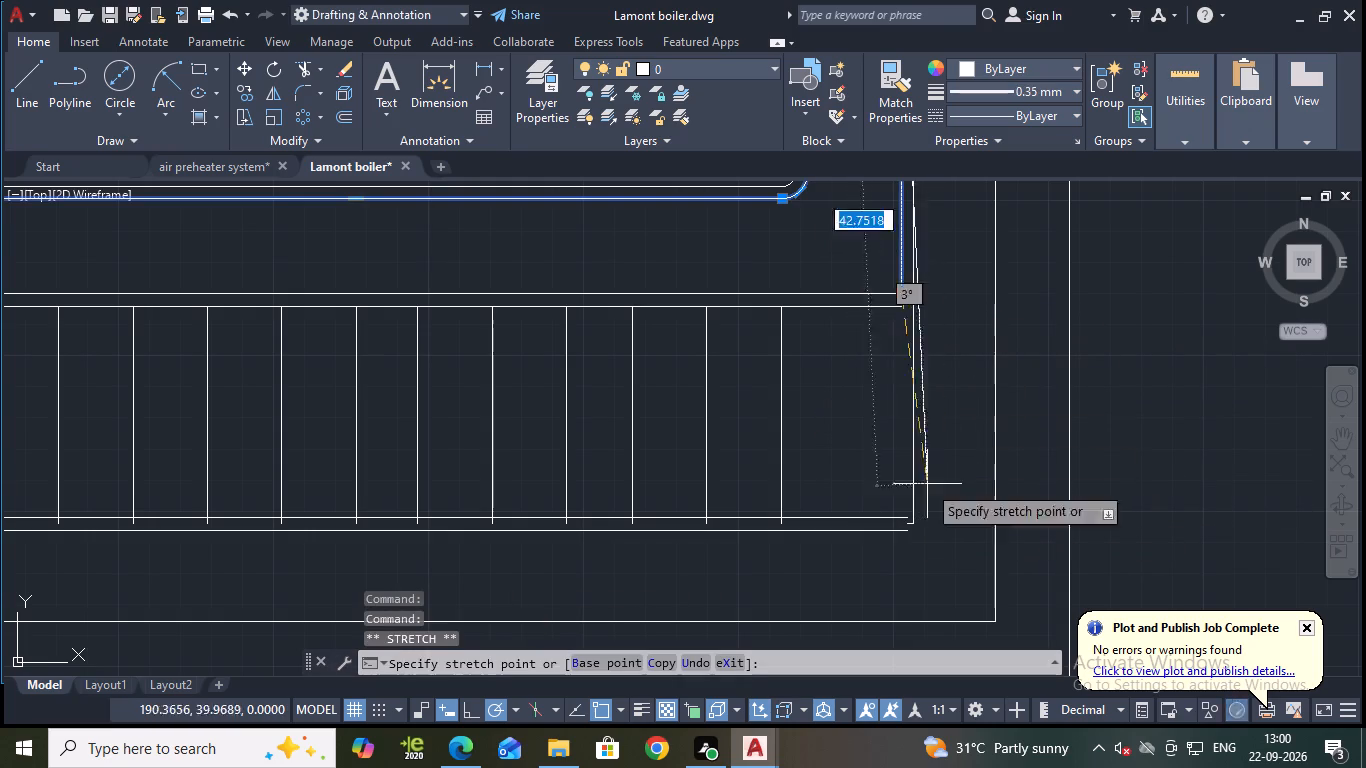
left_click(898, 552)
key("Escape")
scroll(933, 508, "up", 1)
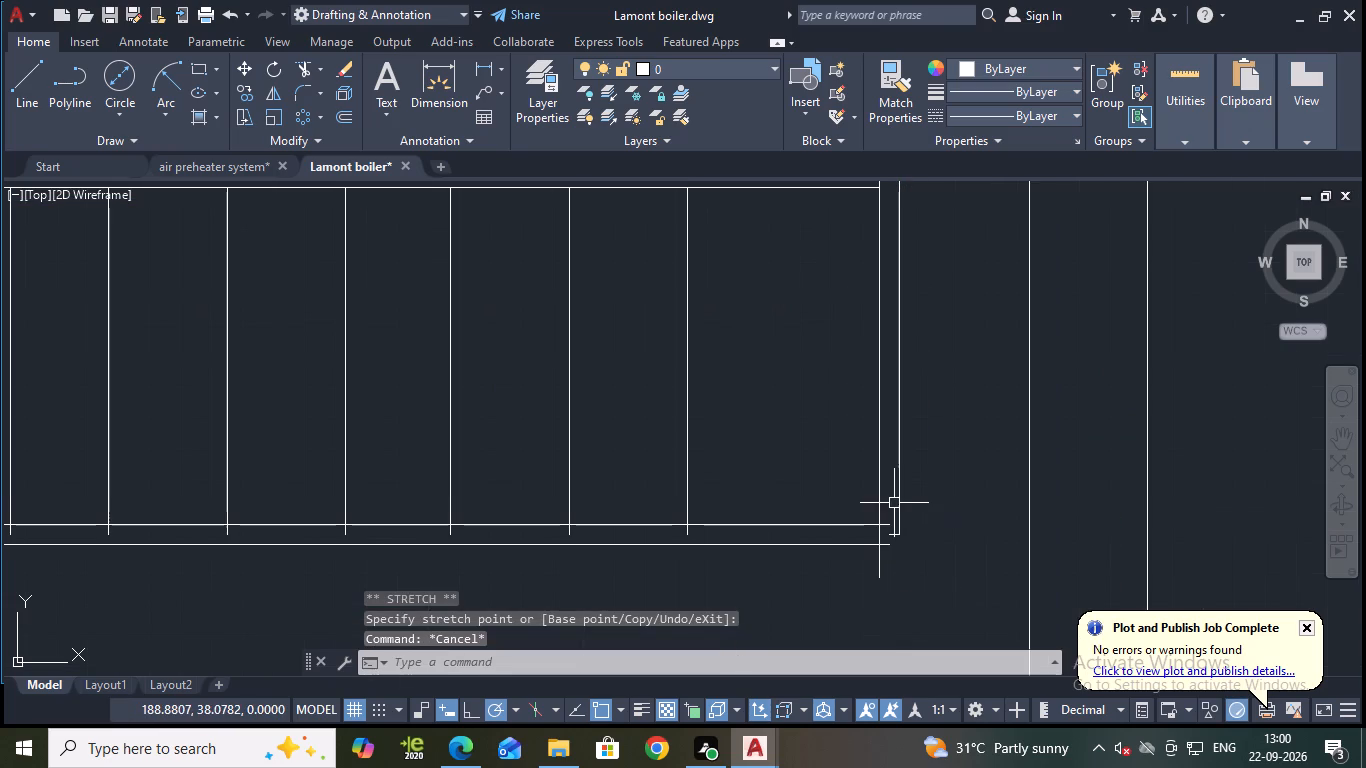
left_click(899, 495)
left_click(902, 534)
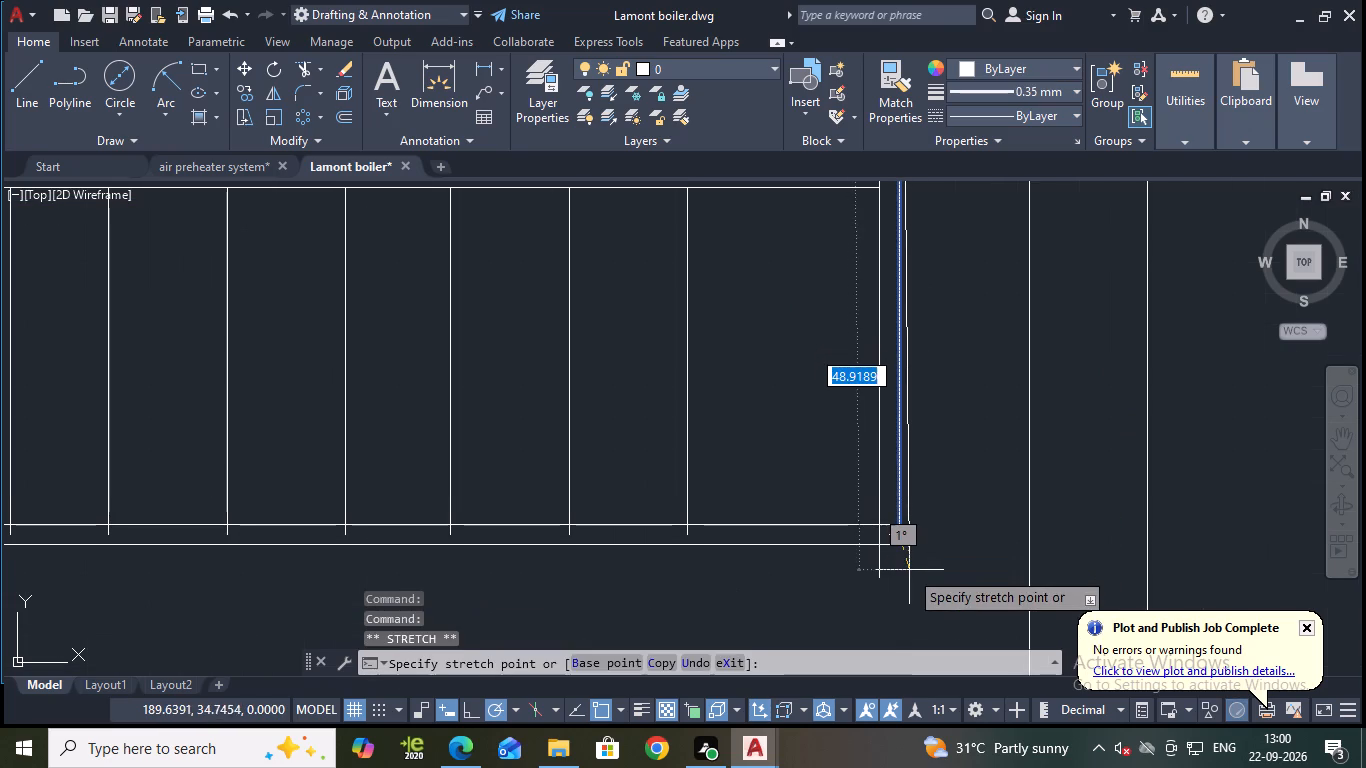
left_click(901, 575)
key("Escape")
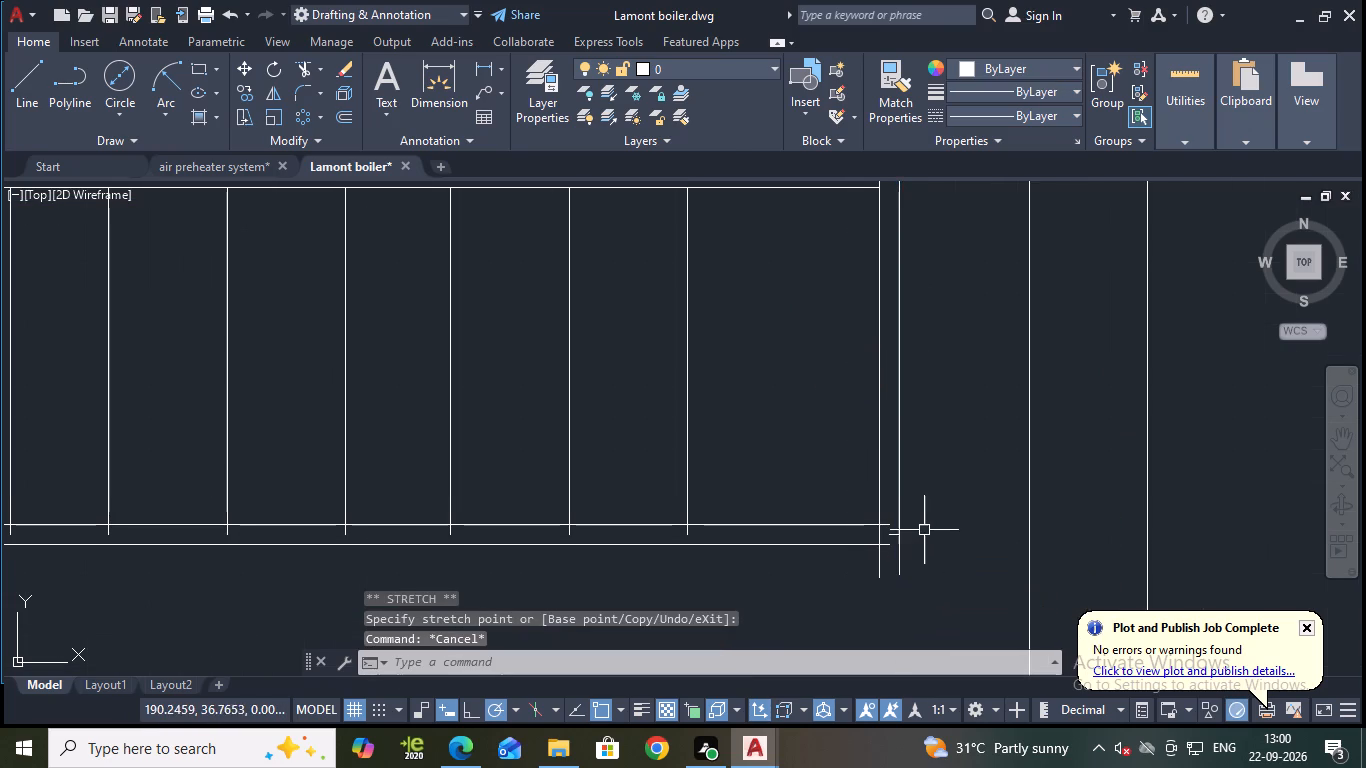
Trim the inner vertical line, the inner bottom line and the short connecting stub at the frame's lower right inner corner.
type("TR")
key("Return")
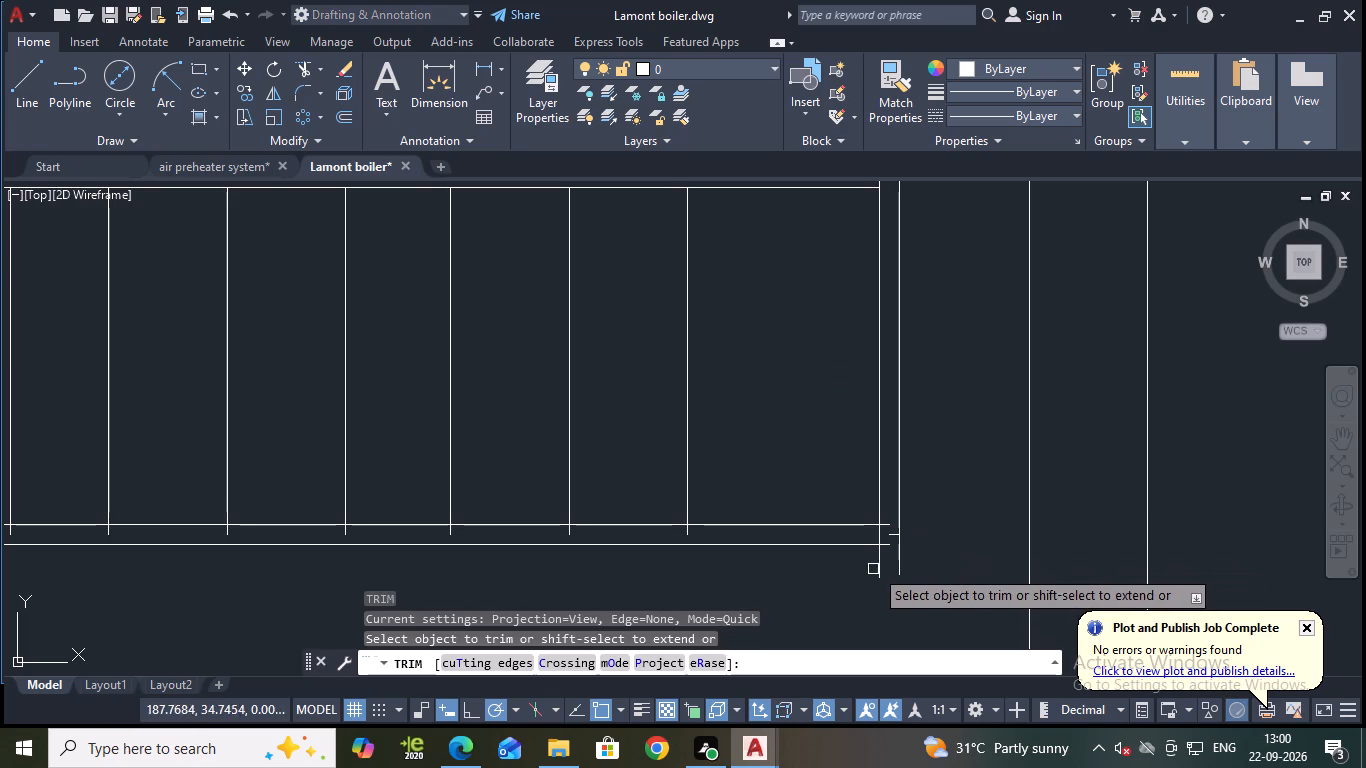
left_click(881, 568)
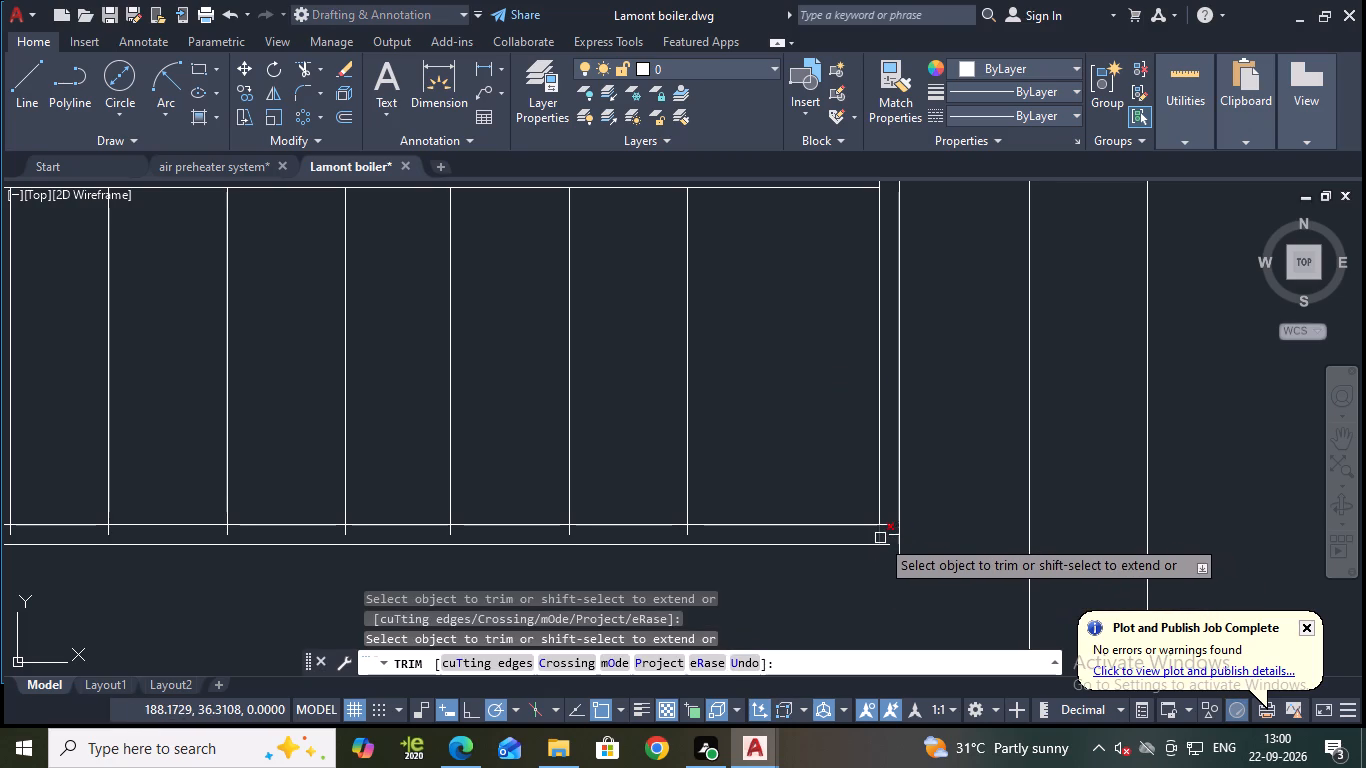
left_click(880, 538)
left_click(887, 527)
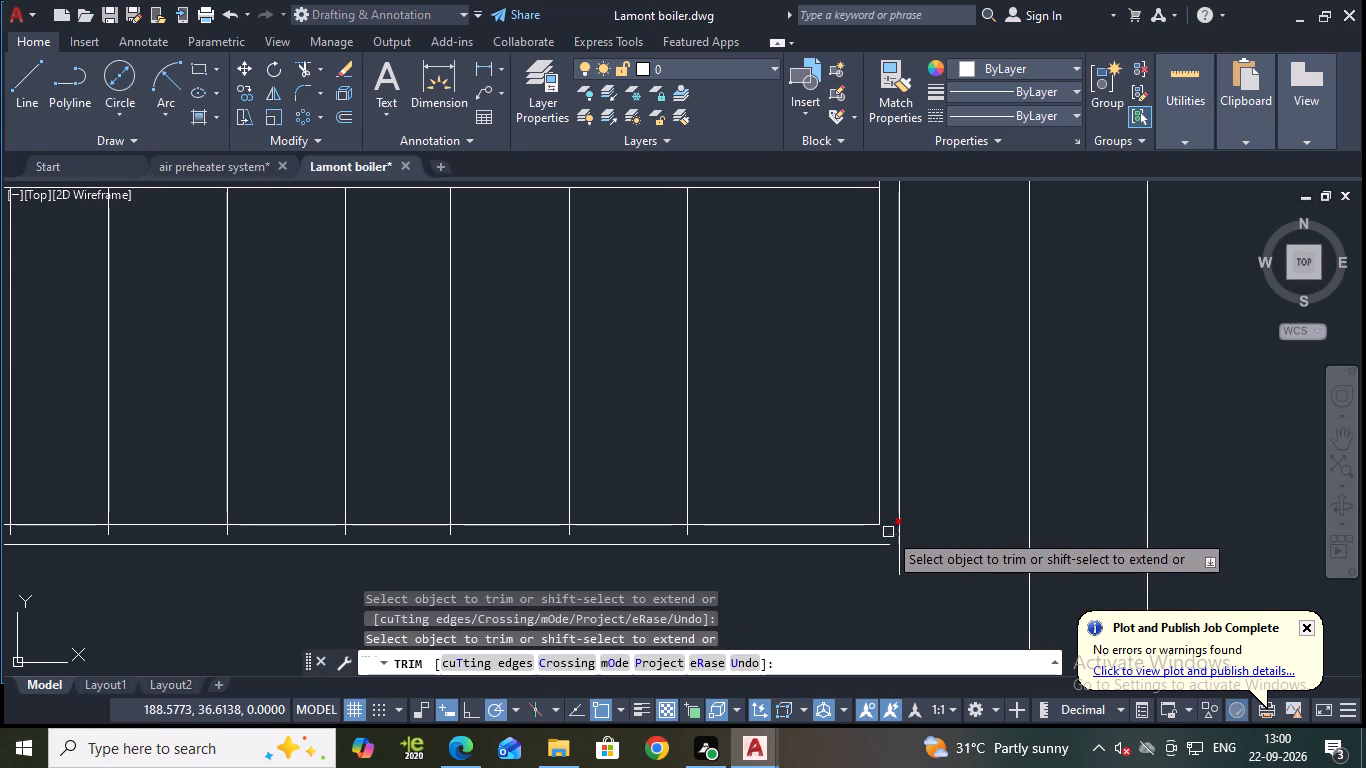
left_click(889, 532)
middle_click_drag(973, 299, 940, 502)
scroll(927, 469, "down", 1)
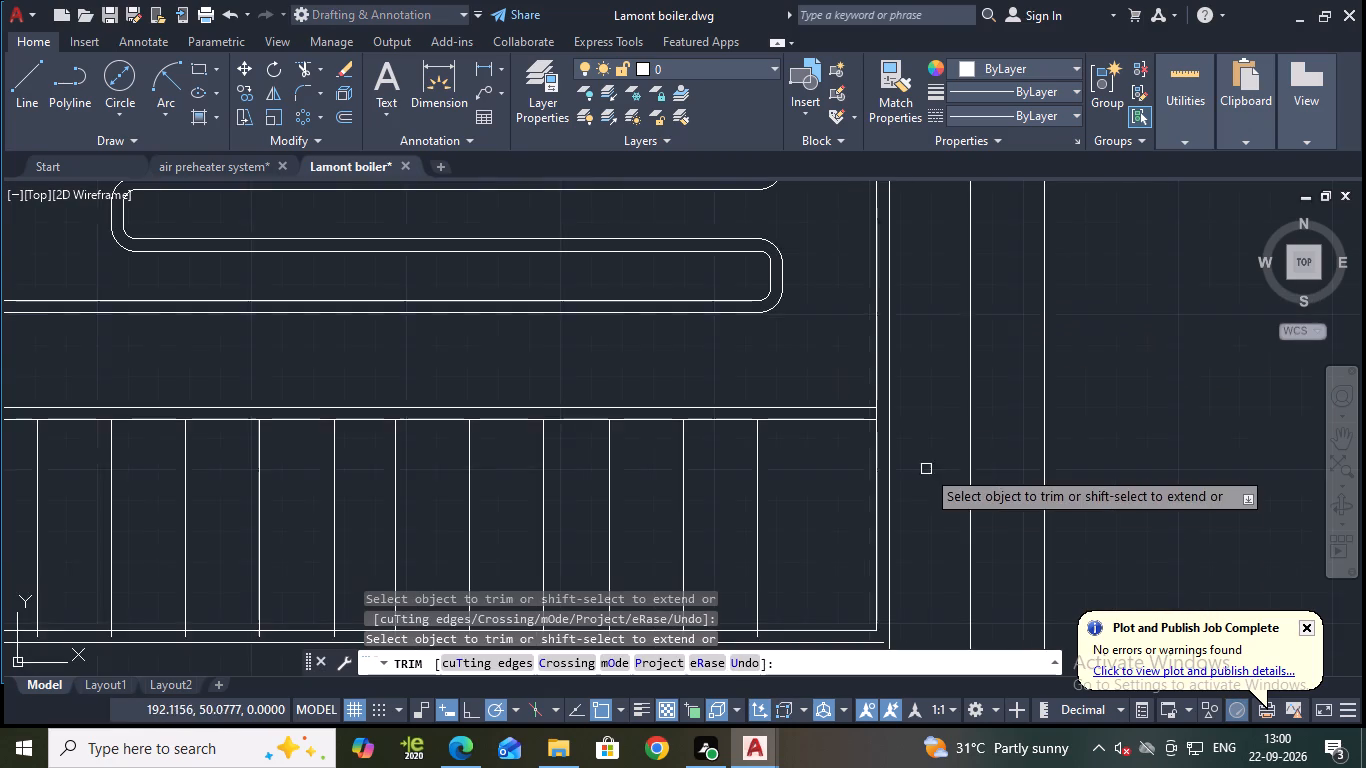
middle_click_drag(930, 482, 902, 322)
key("Escape")
Extend the frame's outer bottom line past the outer vertical line and trim both overhangs to form the lower right outer corner.
scroll(887, 503, "up", 1)
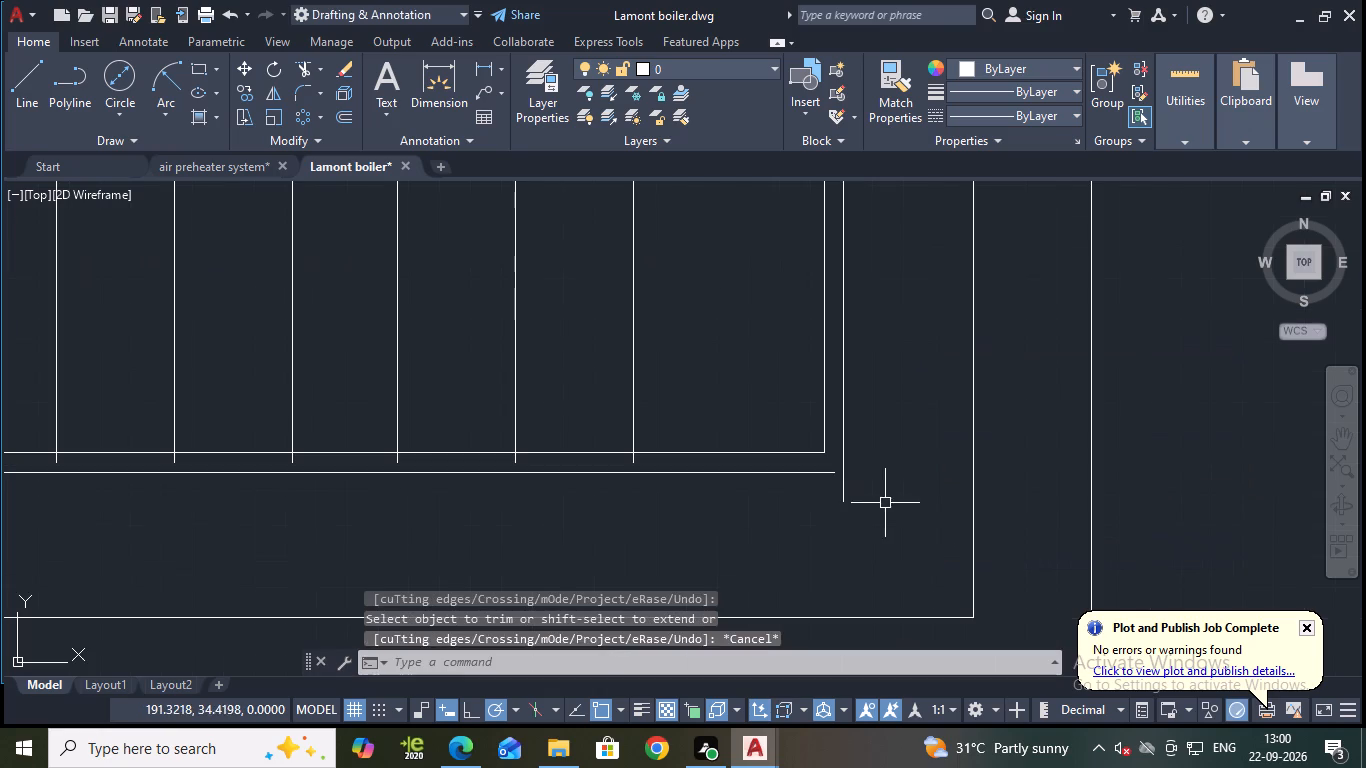
left_click(801, 473)
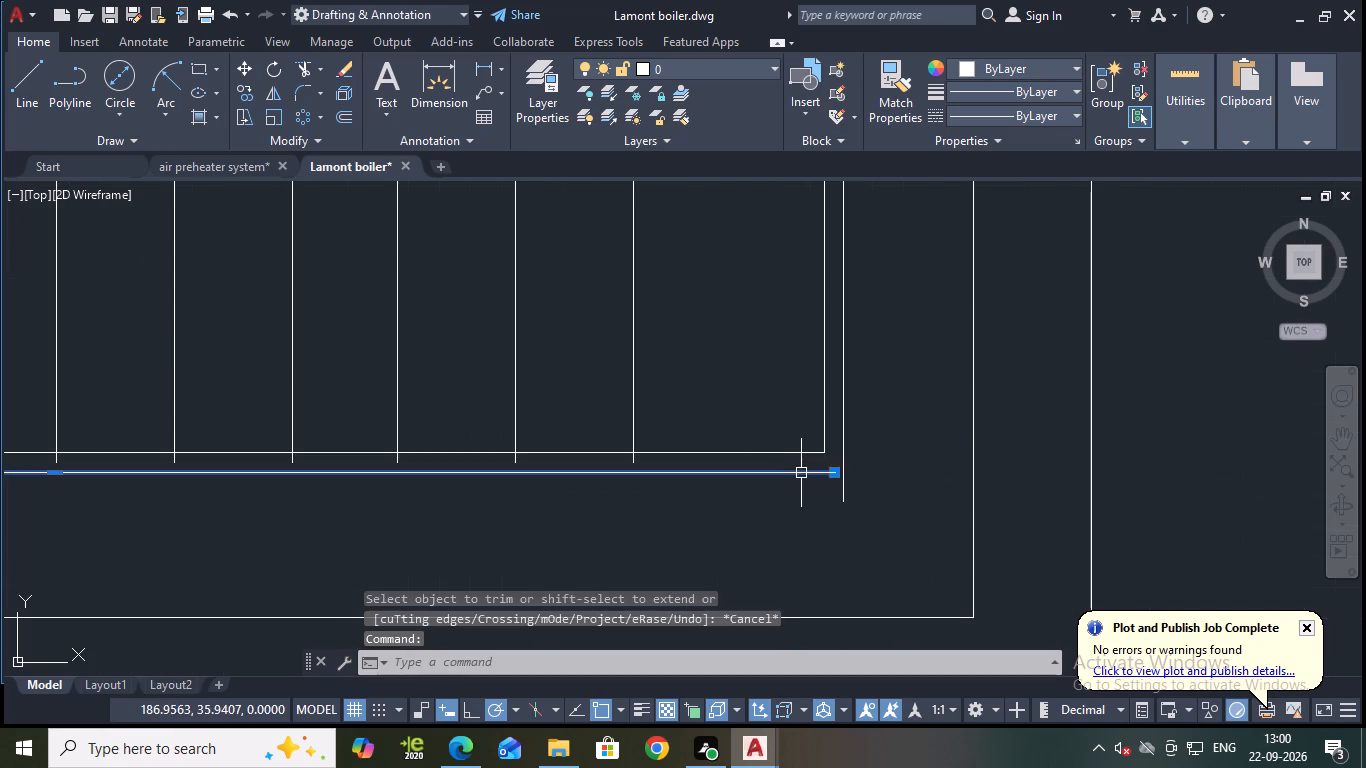
left_click(835, 475)
left_click(895, 472)
key("Escape")
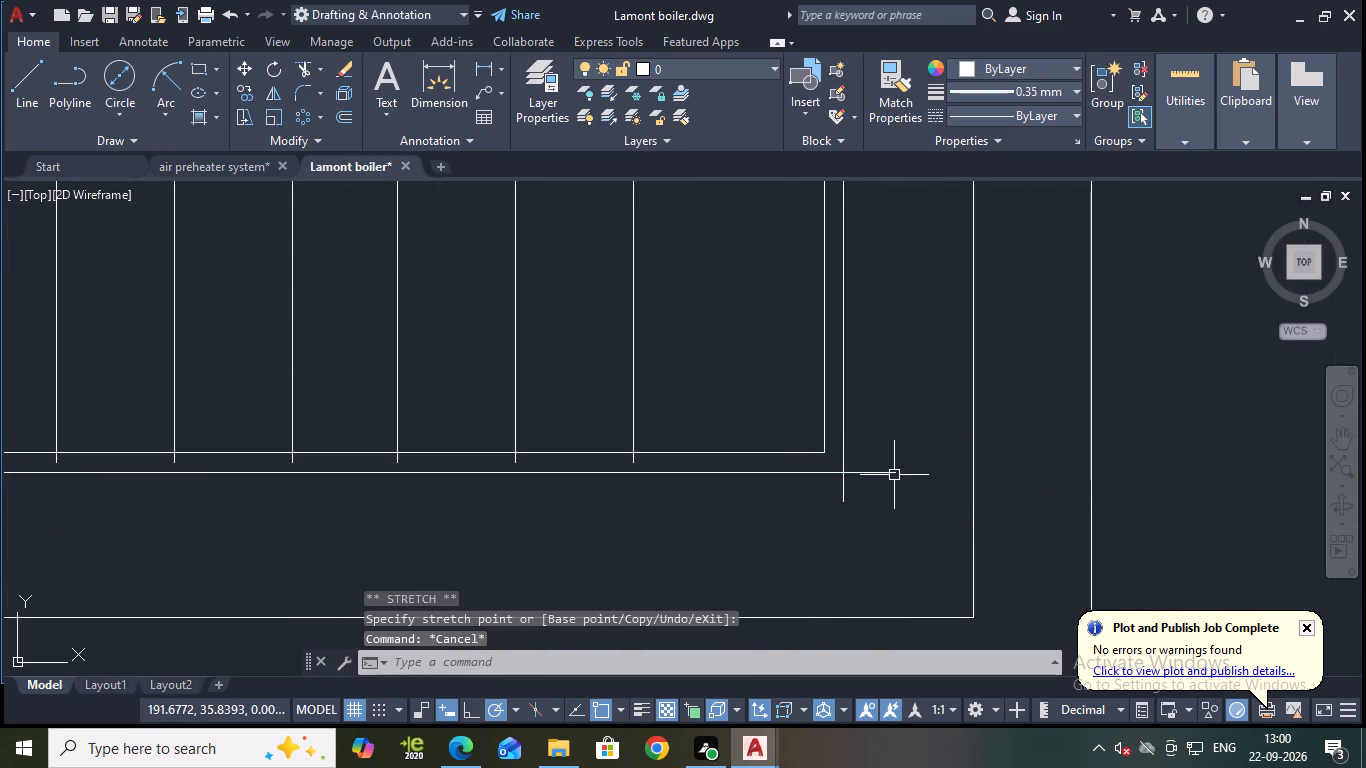
type("TR")
key("Return")
left_click(881, 474)
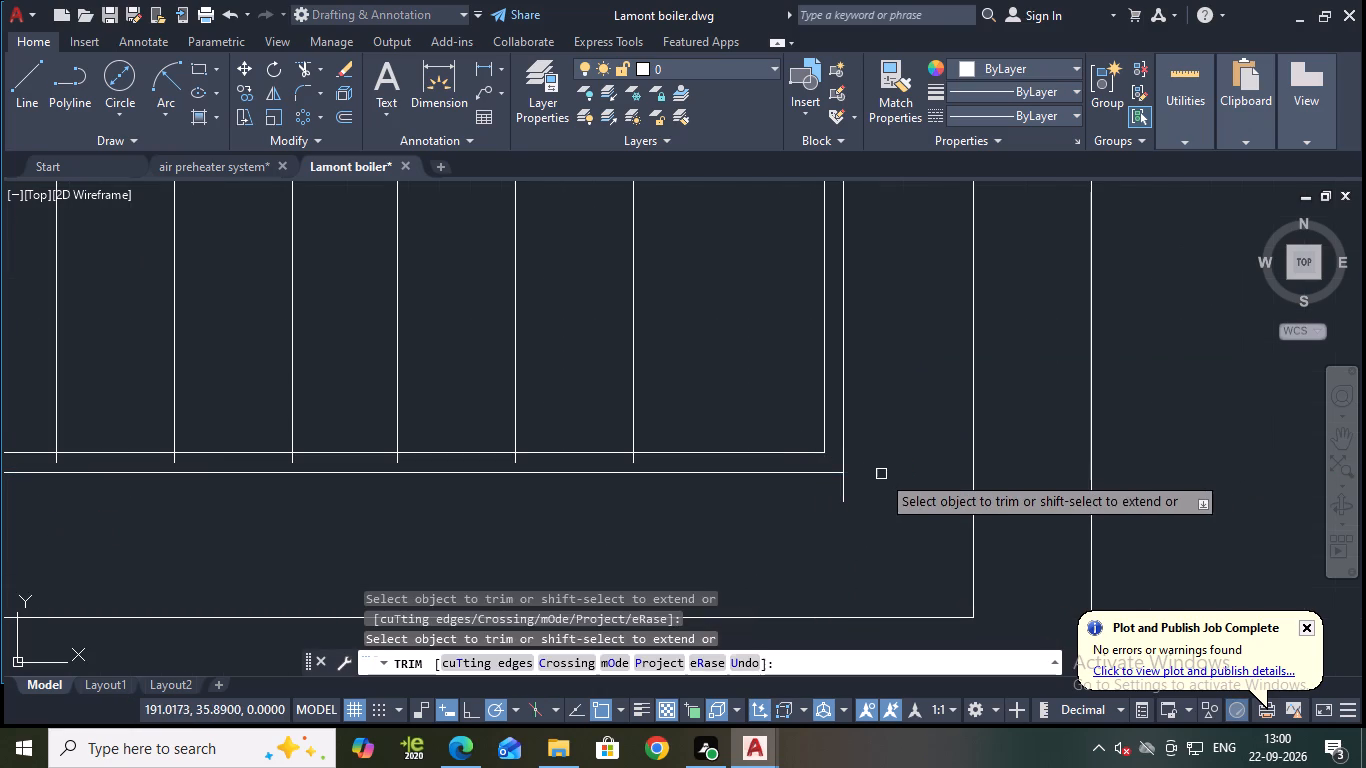
double_click(850, 488)
left_click(841, 493)
Trim the right pipe's inner vertical line between the two lines of the frame's top pipe to open the junction.
scroll(883, 440, "down", 2)
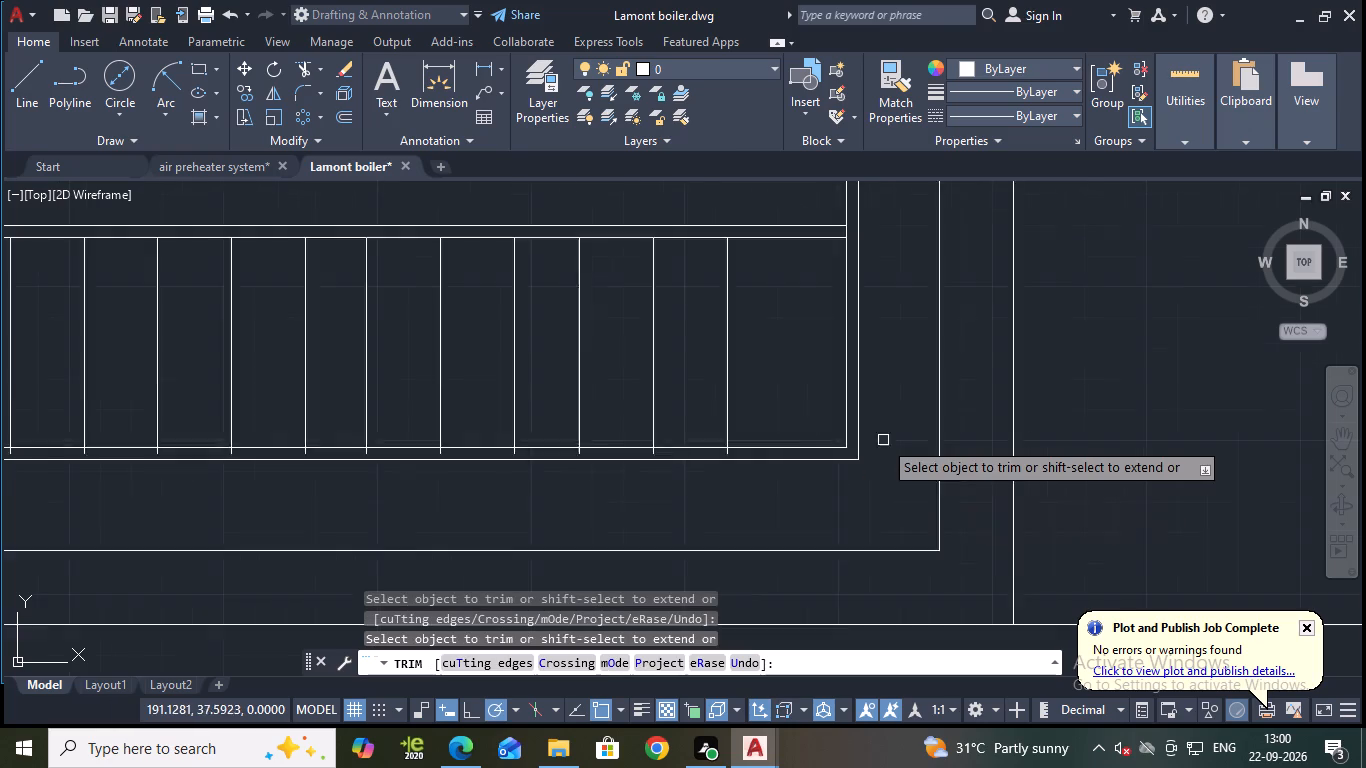
scroll(873, 295, "up", 2)
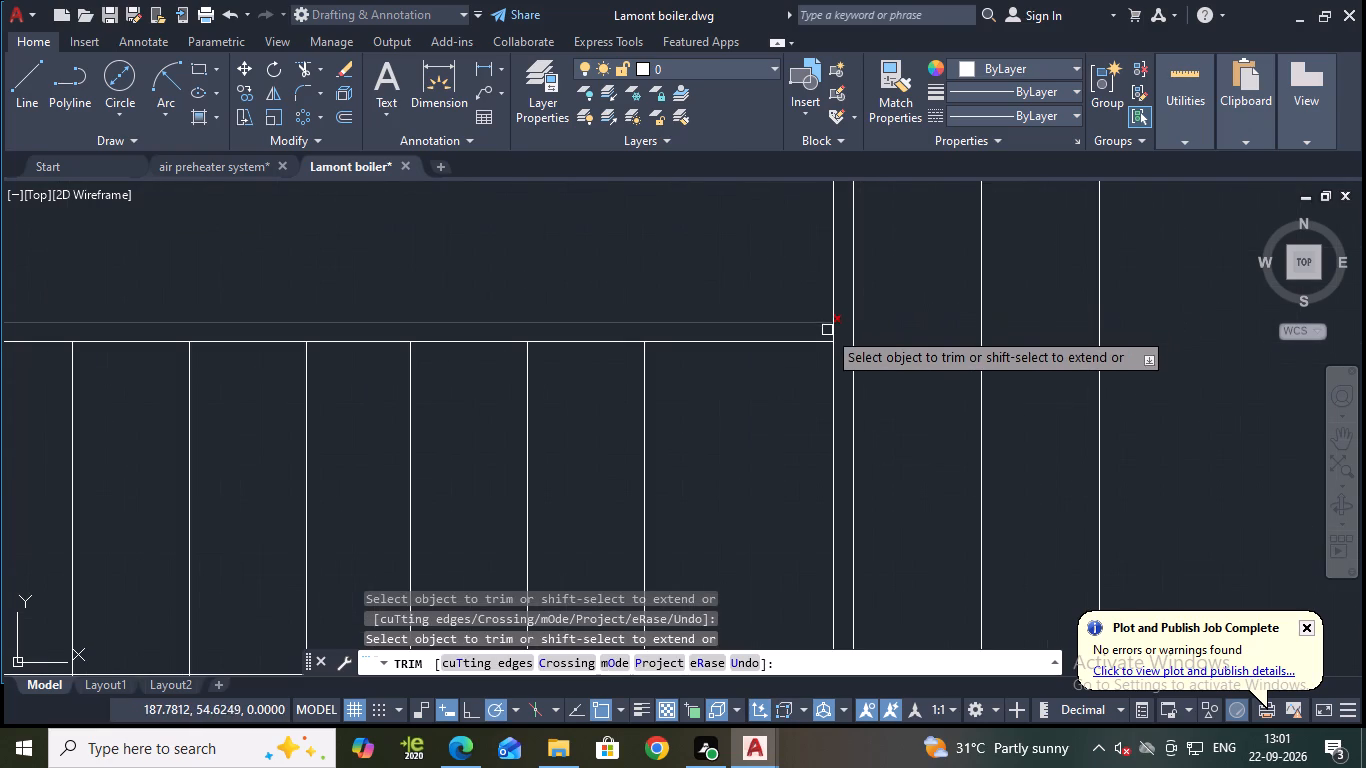
left_click(829, 333)
scroll(853, 348, "down", 2)
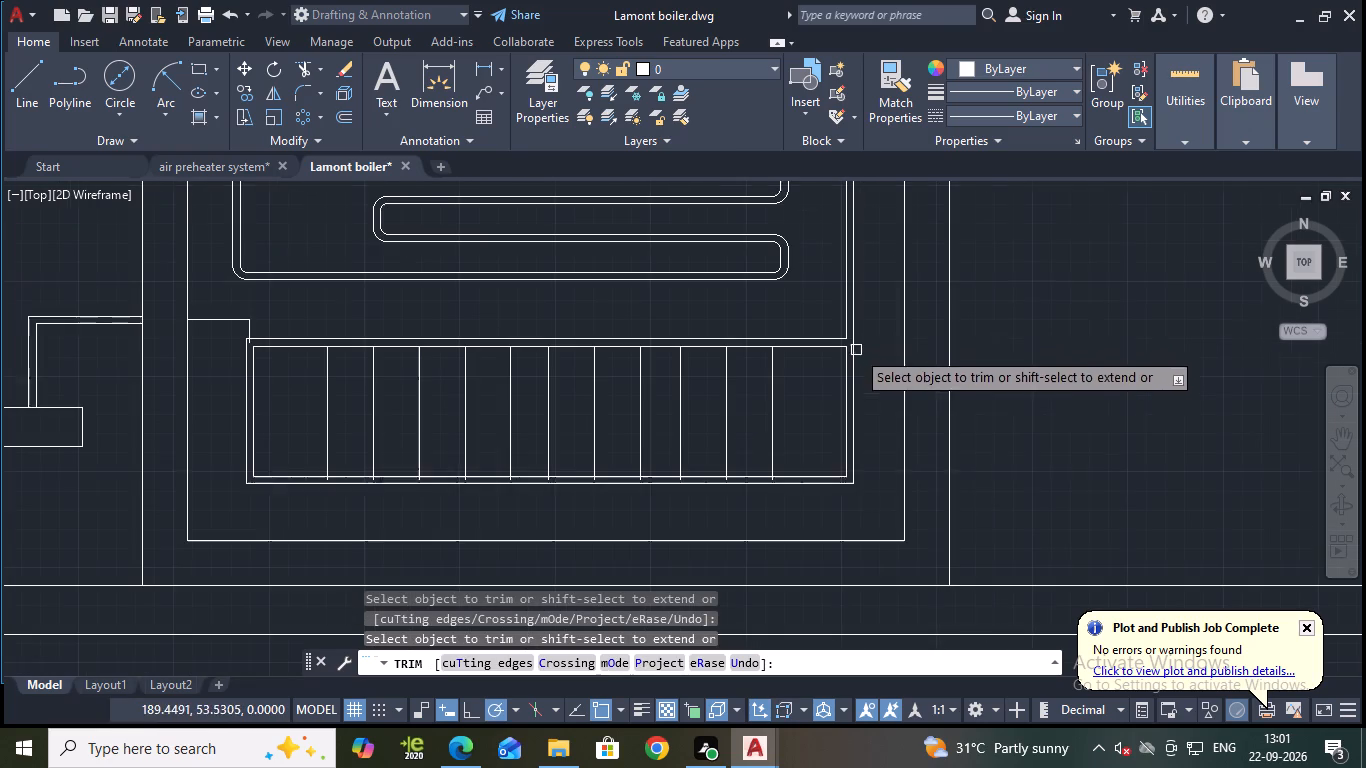
middle_click_drag(333, 328, 428, 371)
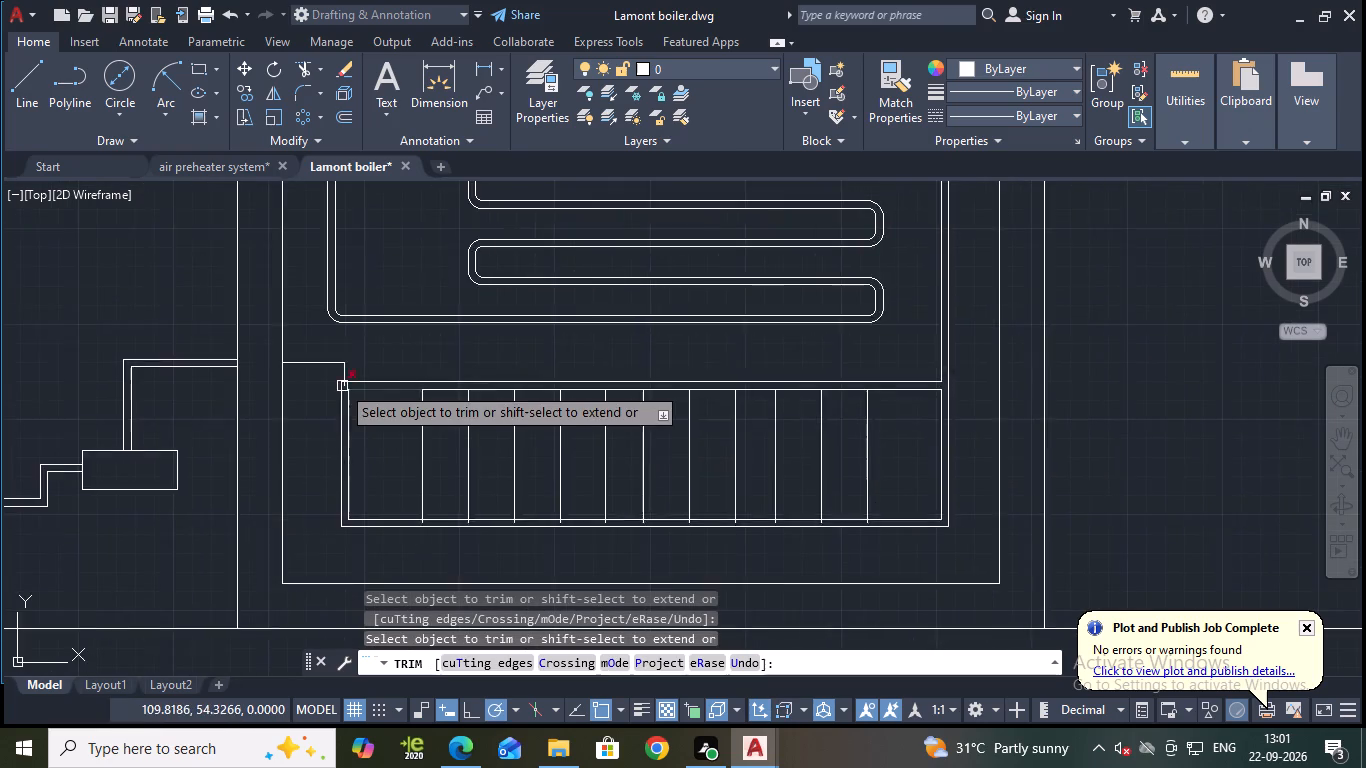
scroll(341, 383, "up", 1)
key("Escape")
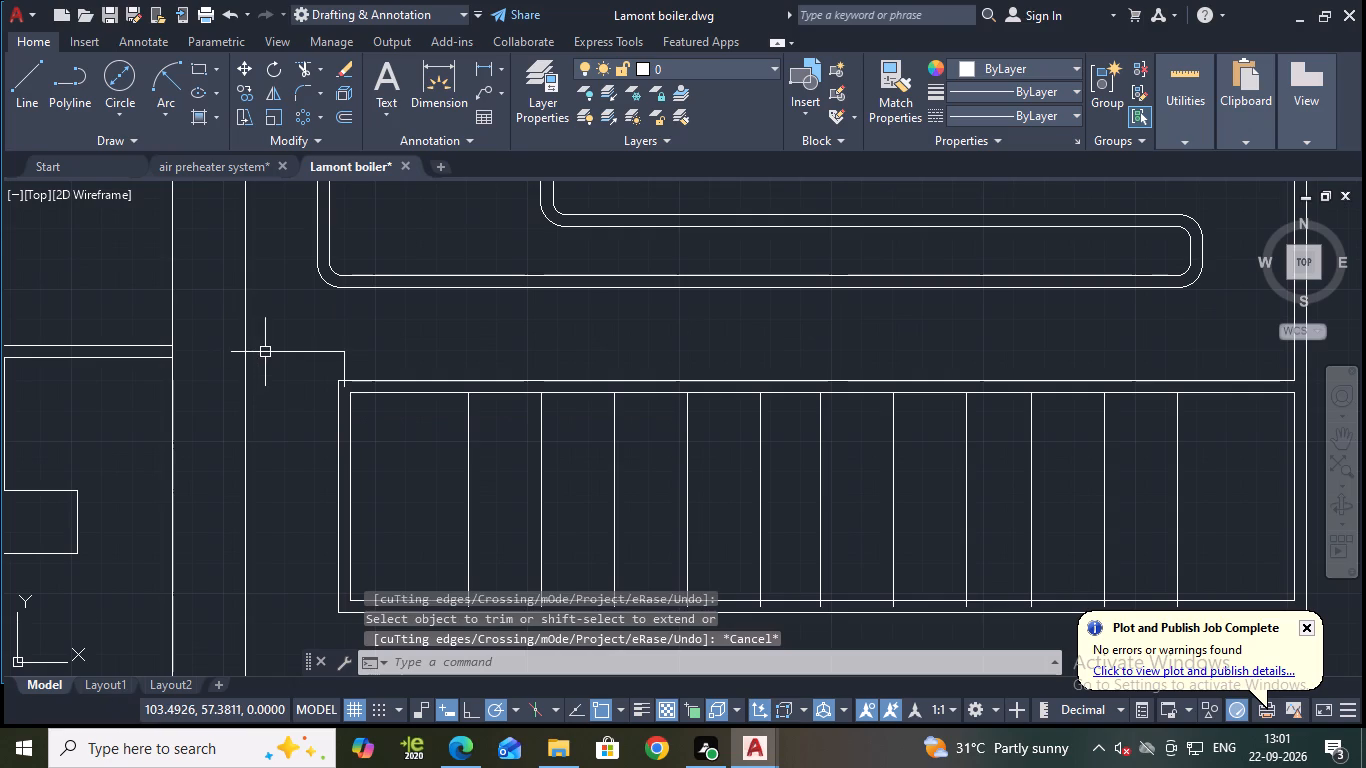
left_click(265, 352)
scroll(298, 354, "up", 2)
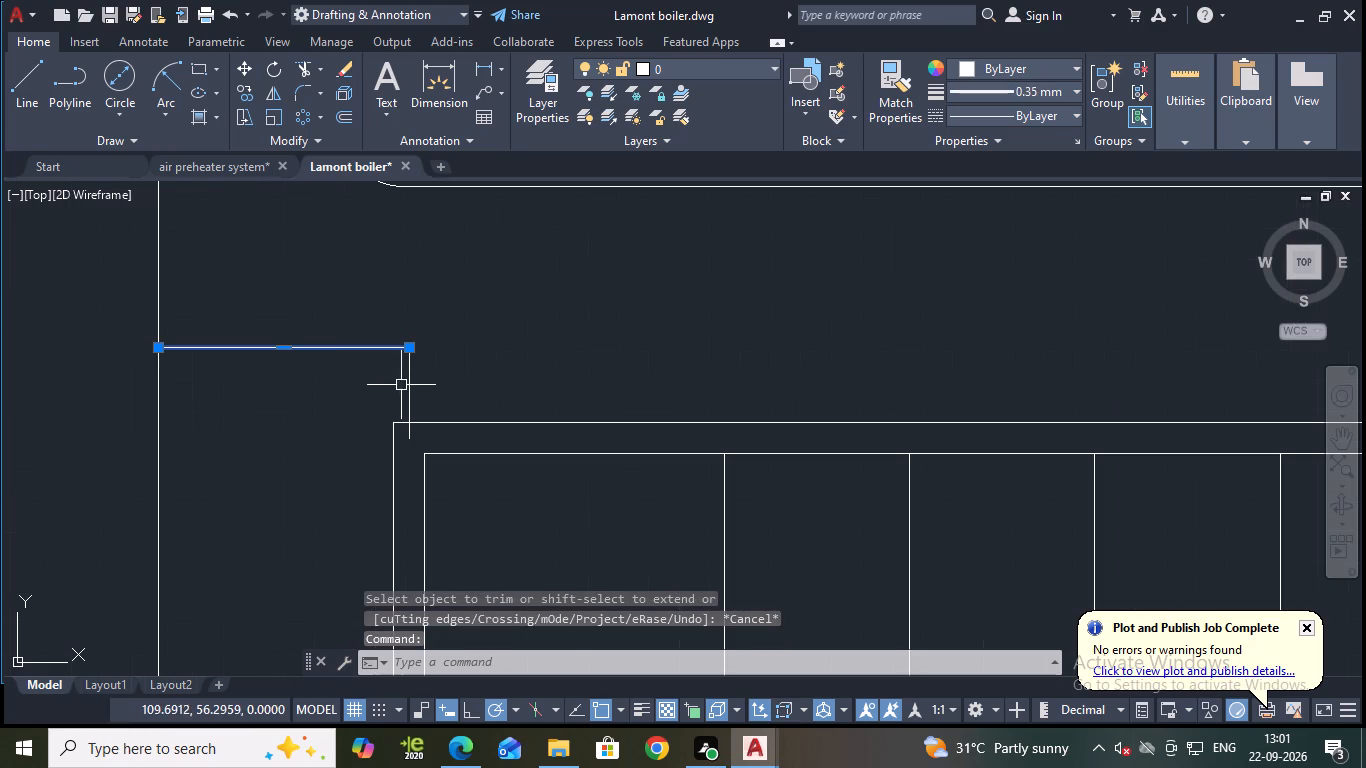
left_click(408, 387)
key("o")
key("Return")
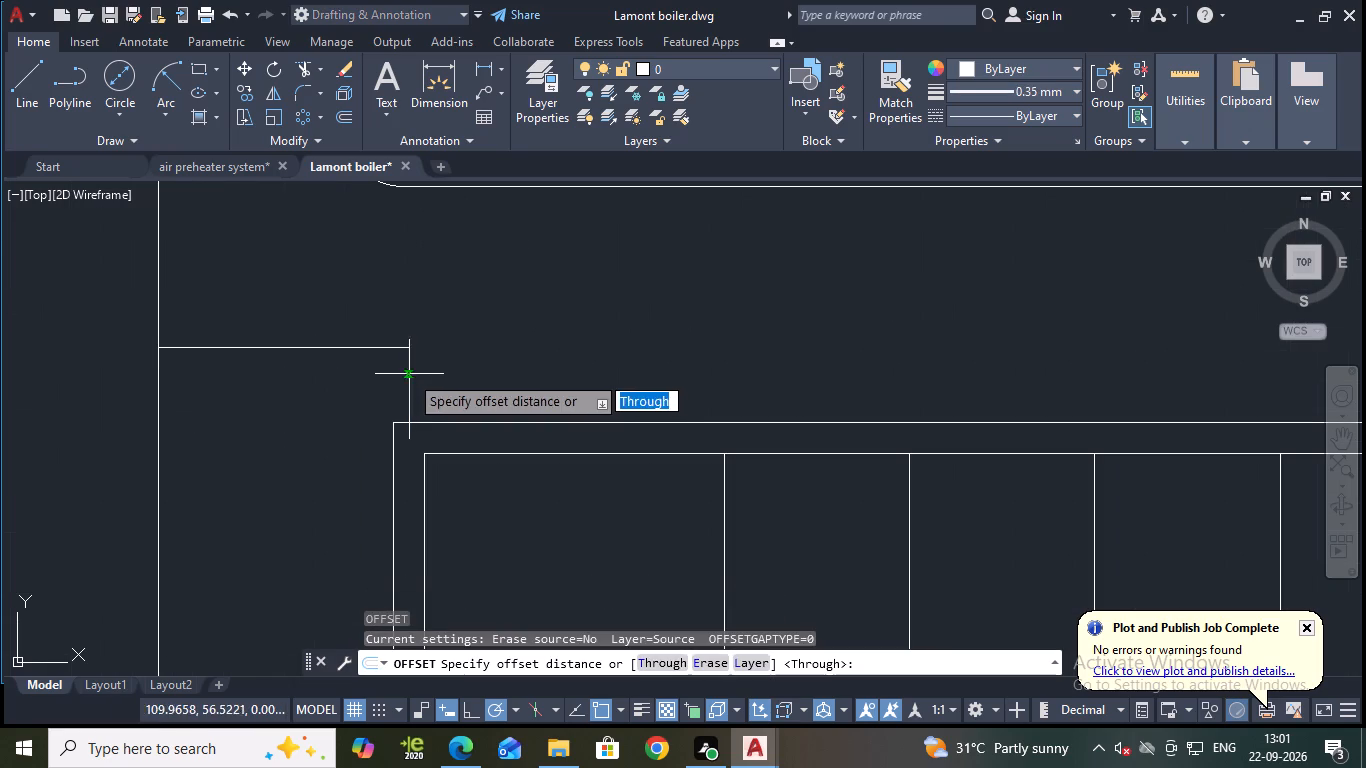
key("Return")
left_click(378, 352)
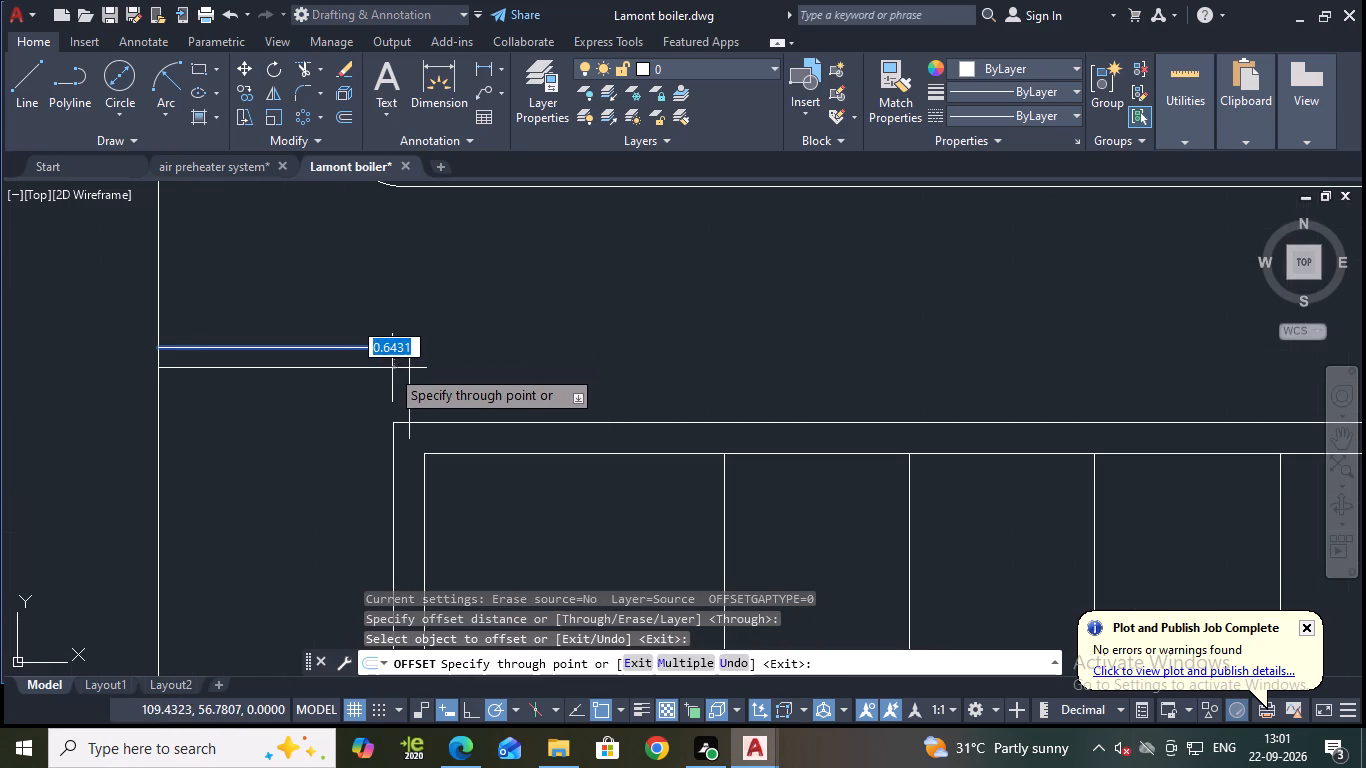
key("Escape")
Join the horizontal and vertical lines of the pipe between the left boiler wall and the tube frame into one polyline.
left_click(396, 348)
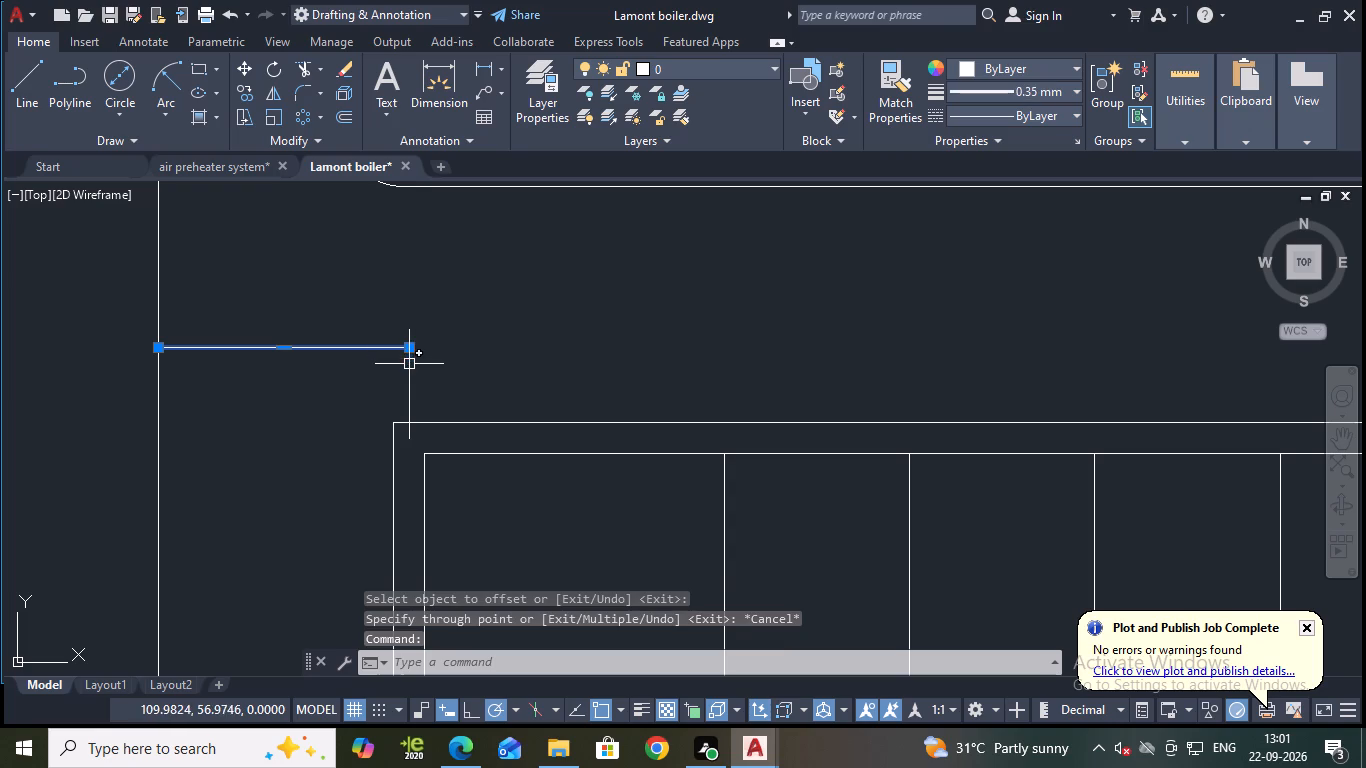
left_click(409, 365)
key("j")
key("Return")
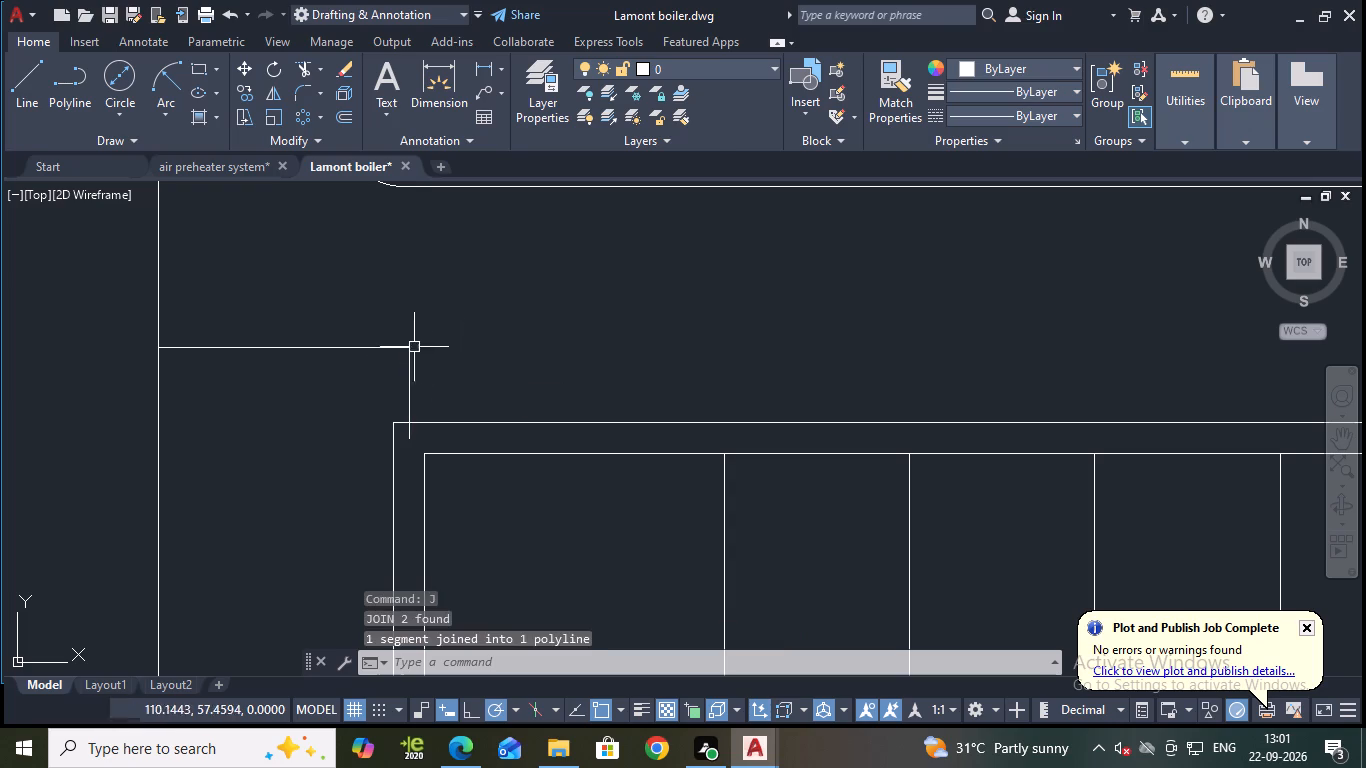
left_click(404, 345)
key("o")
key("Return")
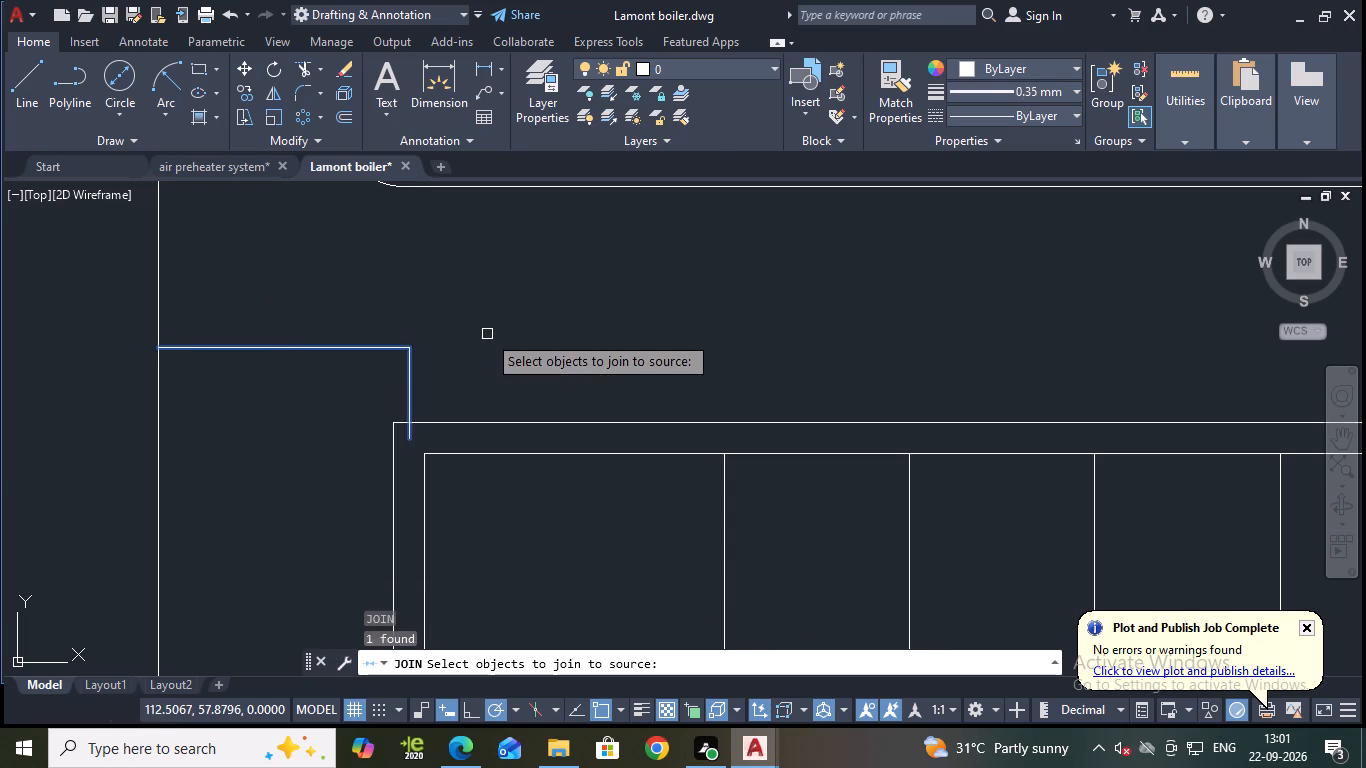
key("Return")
Offset the pipe polyline between the left boiler wall and the tube frame by 0.5 to both sides.
key("o")
key("Return")
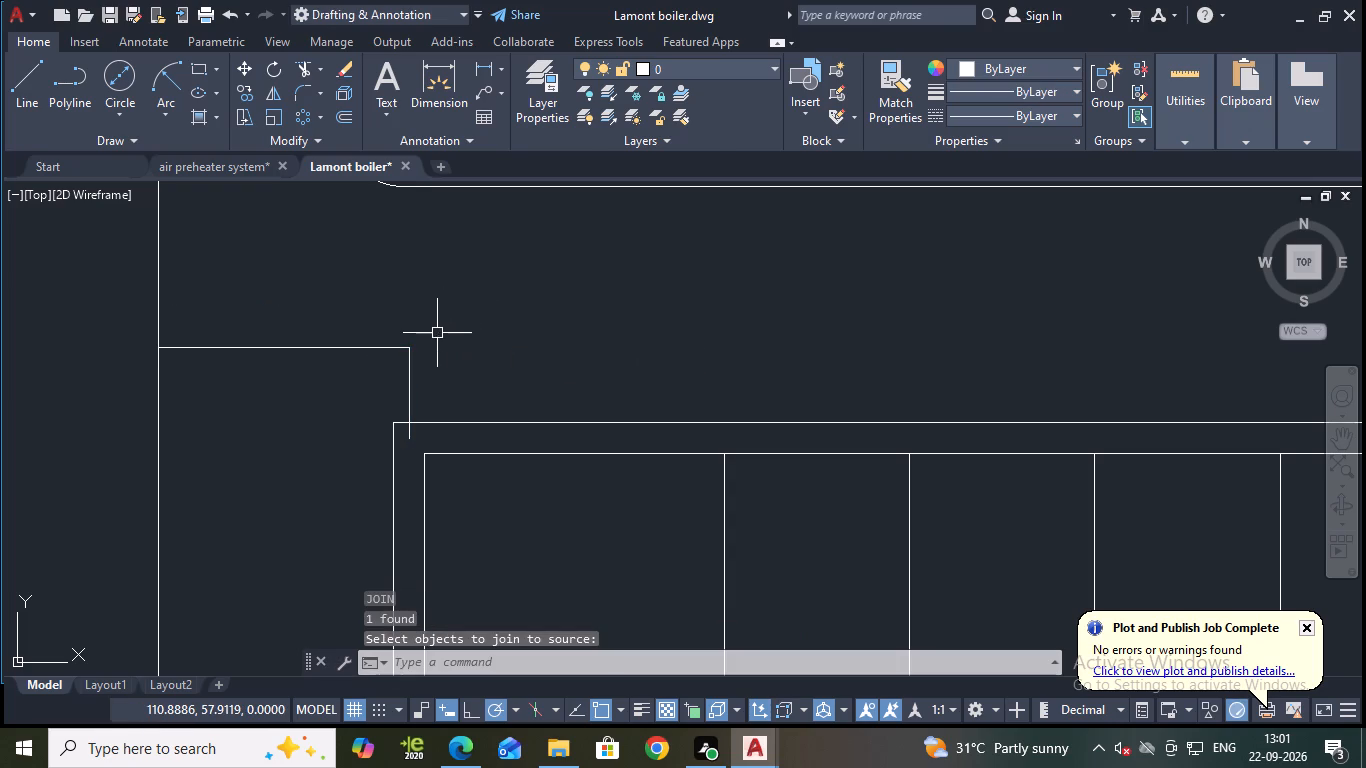
key("Return")
left_click(382, 346)
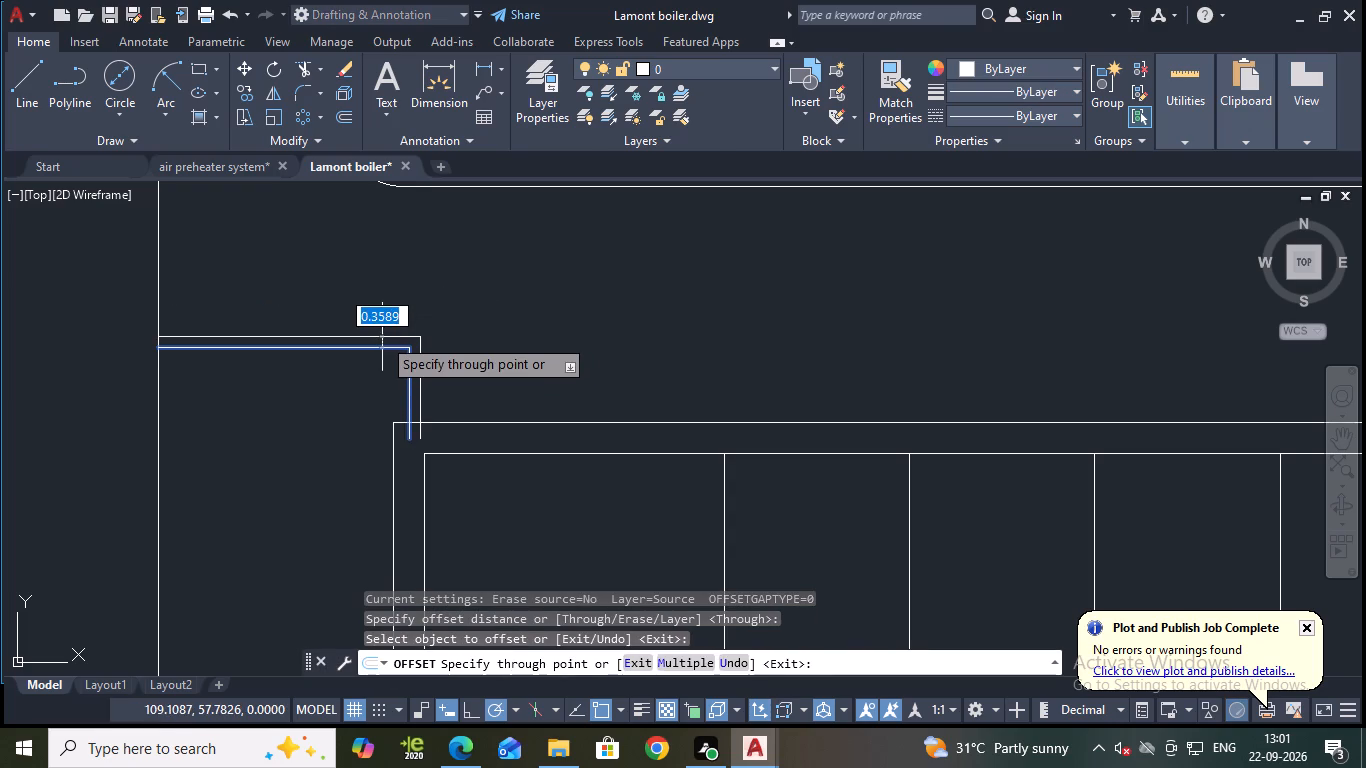
type(".5")
key("Return")
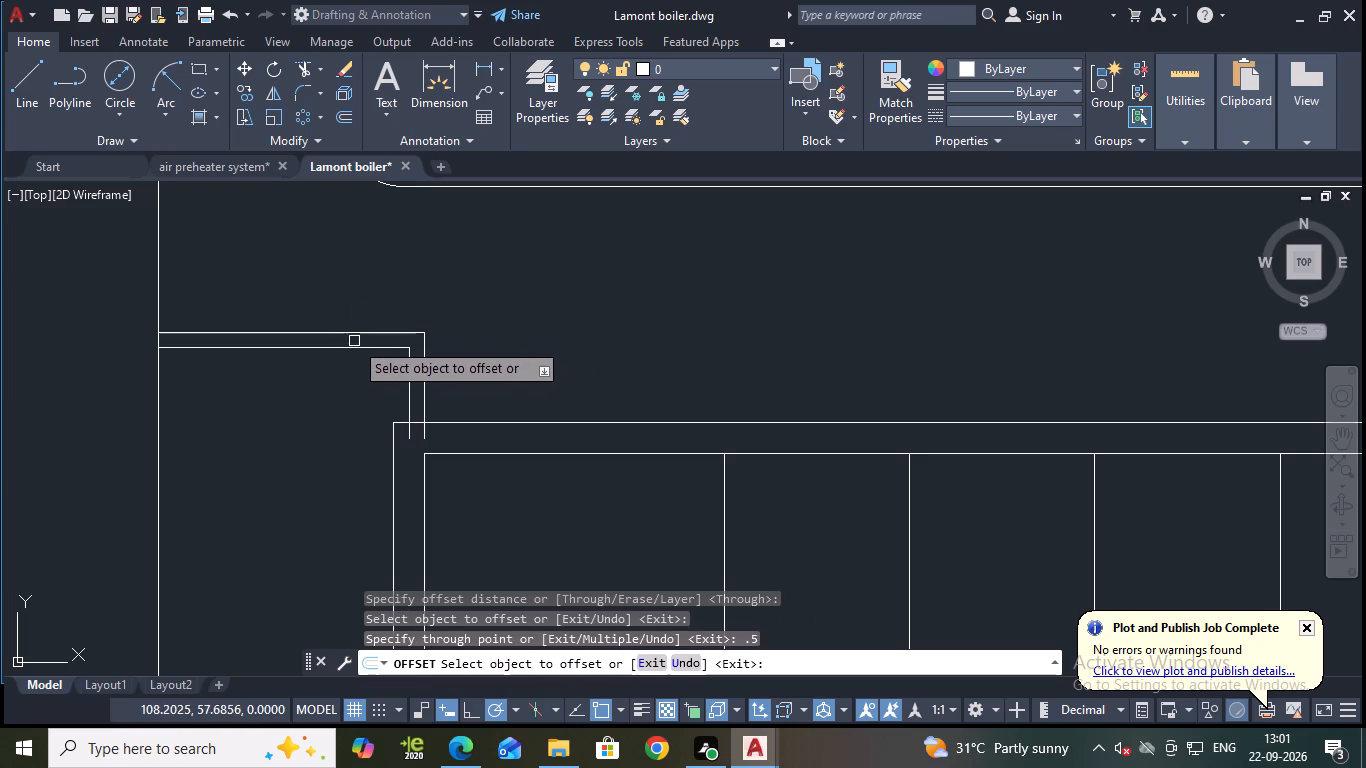
left_click(343, 350)
type(".5")
key("Return")
key("Escape")
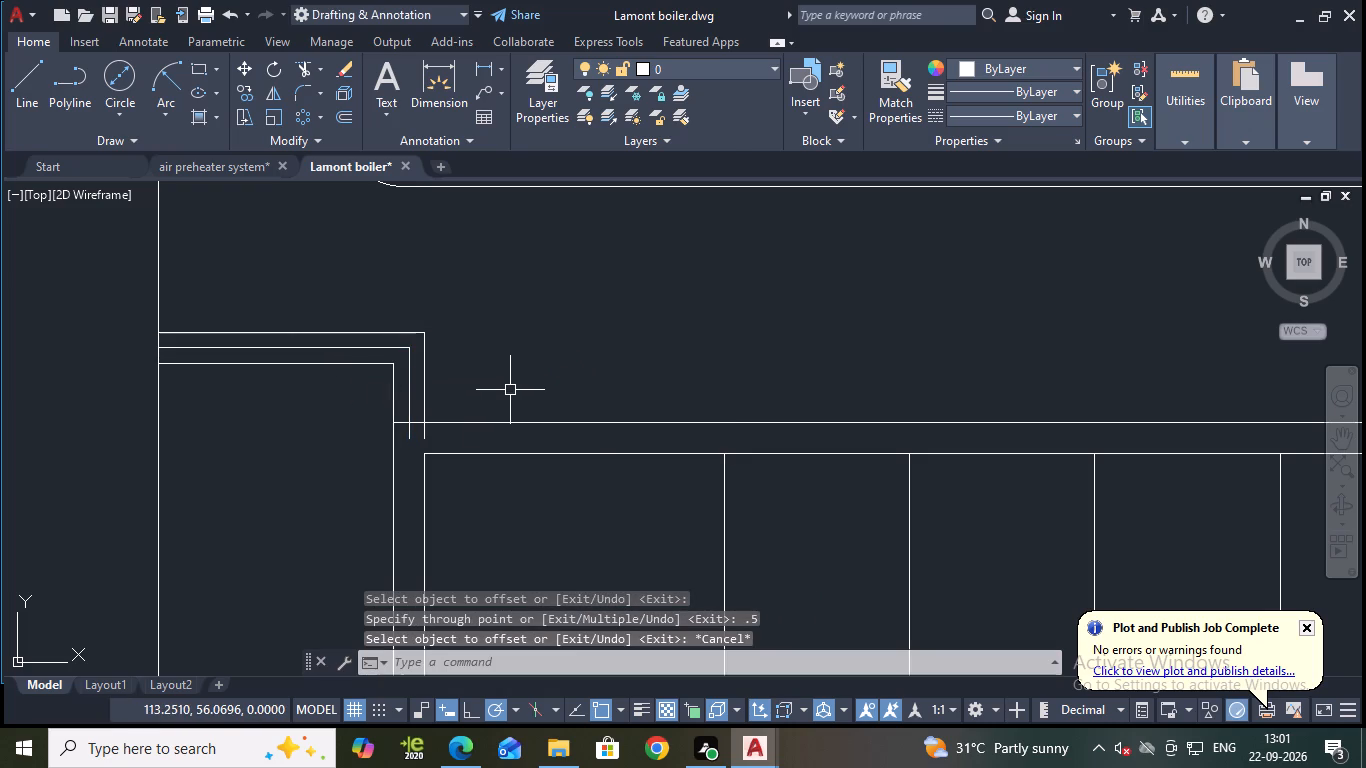
Erase the original centre polyline between the two offset pipe lines.
left_click(412, 397)
key("e")
key("Return")
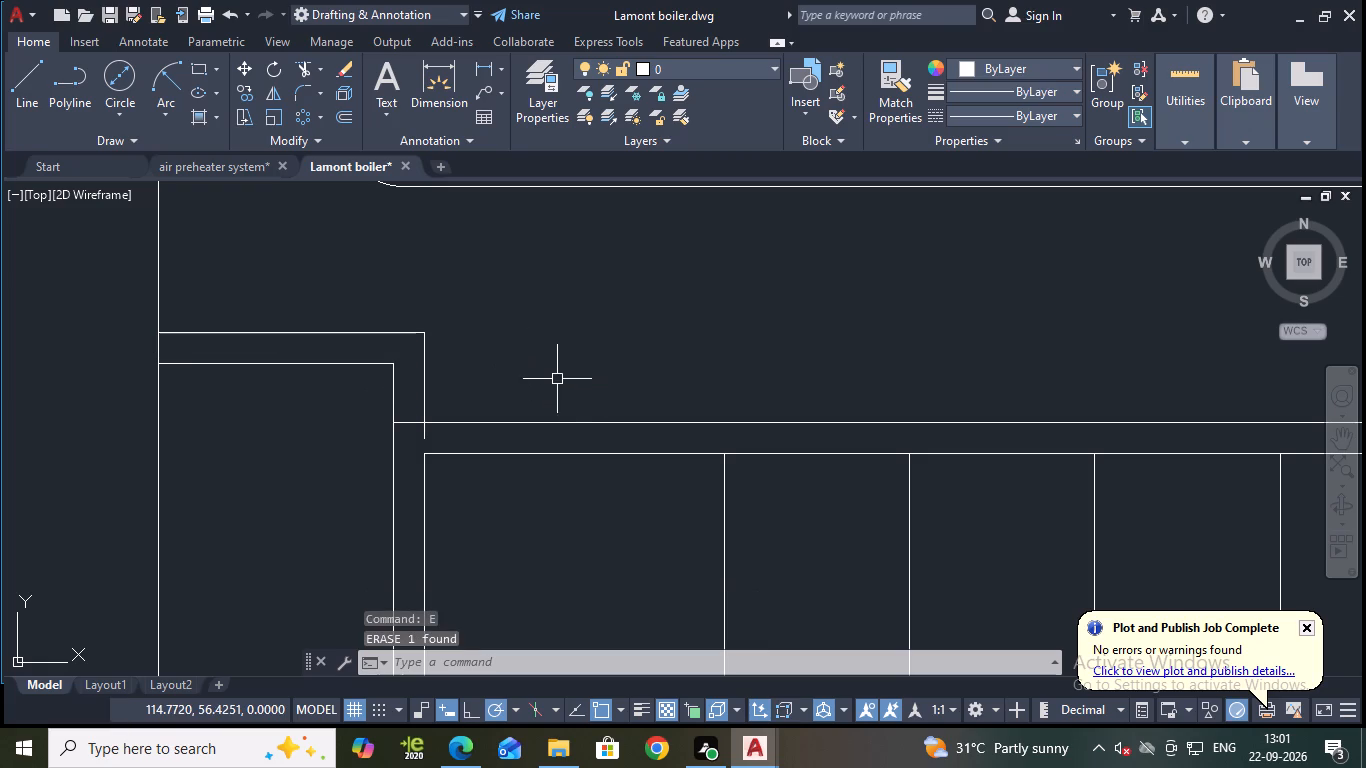
Trim the frame's outer top line inside the pipe and the pipe's outer vertical overhang to open the upper left junction.
type("TR")
key("Return")
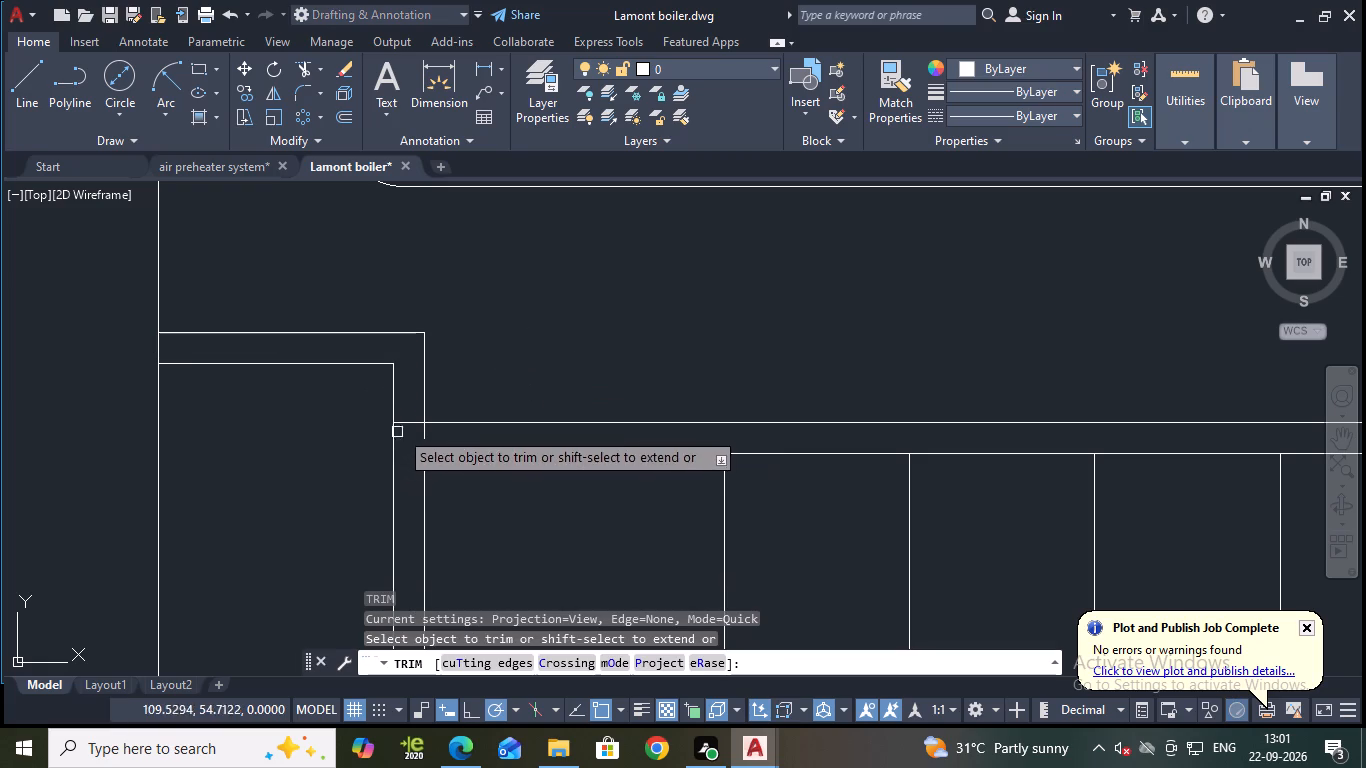
left_click(417, 425)
left_click(425, 431)
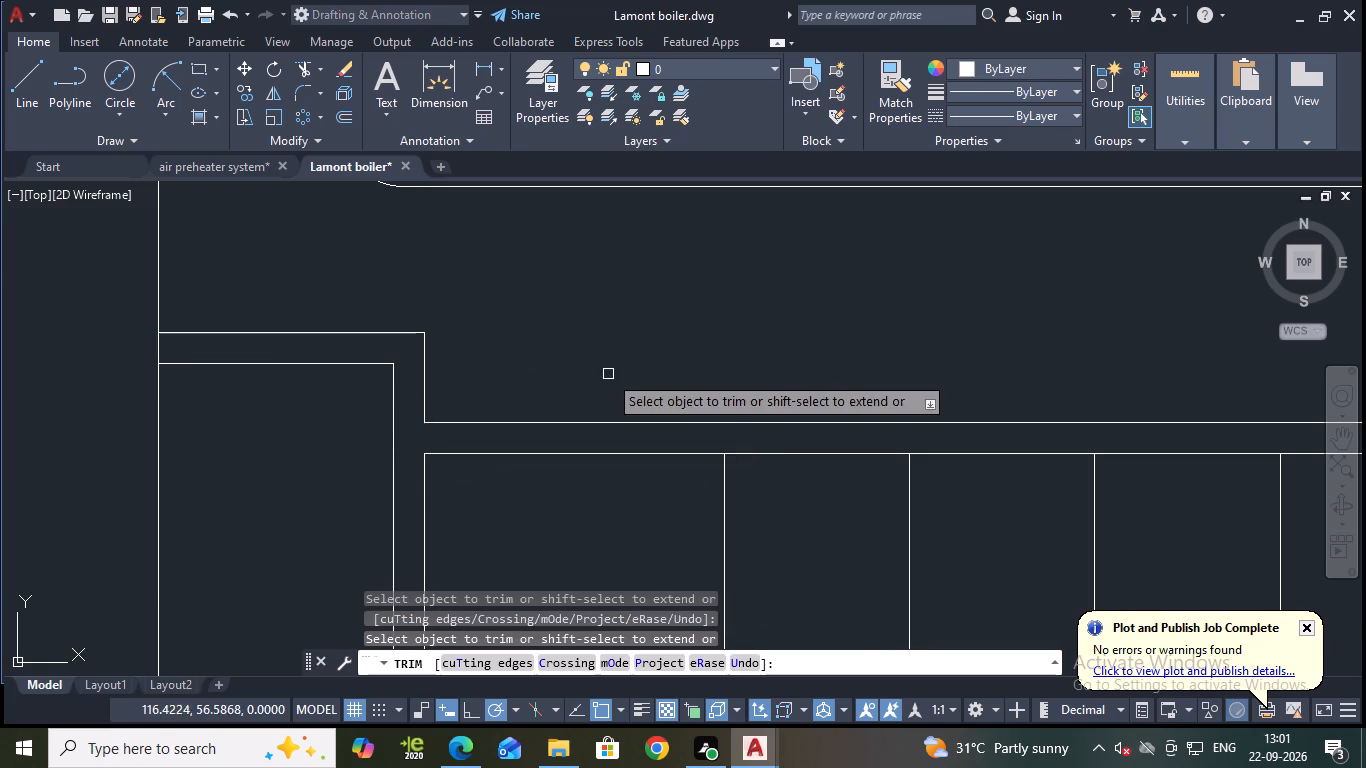
scroll(608, 374, "down", 2)
middle_click_drag(721, 353, 630, 321)
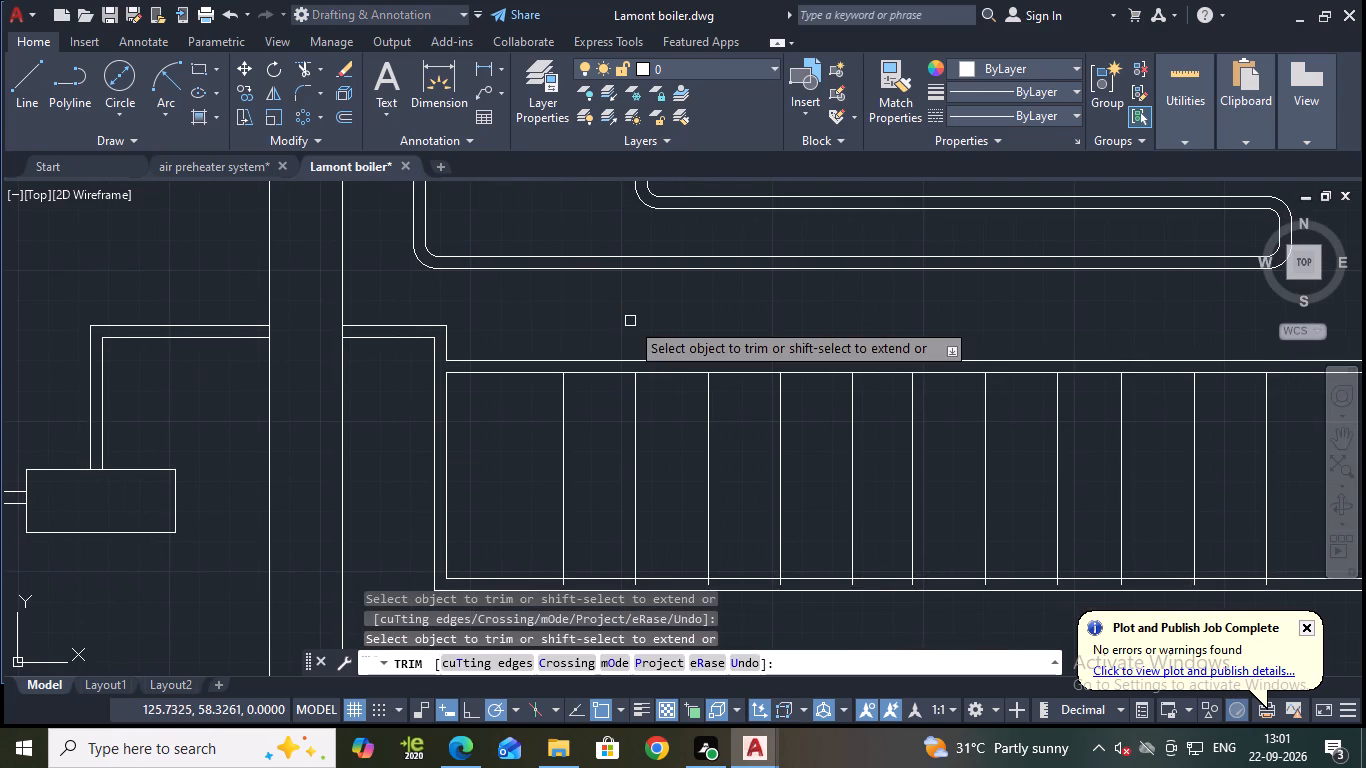
Save the drawing.
key("ctrl+s")
Trim the ends of the six leftmost vertical tube lines that overhang the frame's inner bottom line.
scroll(656, 330, "down", 1)
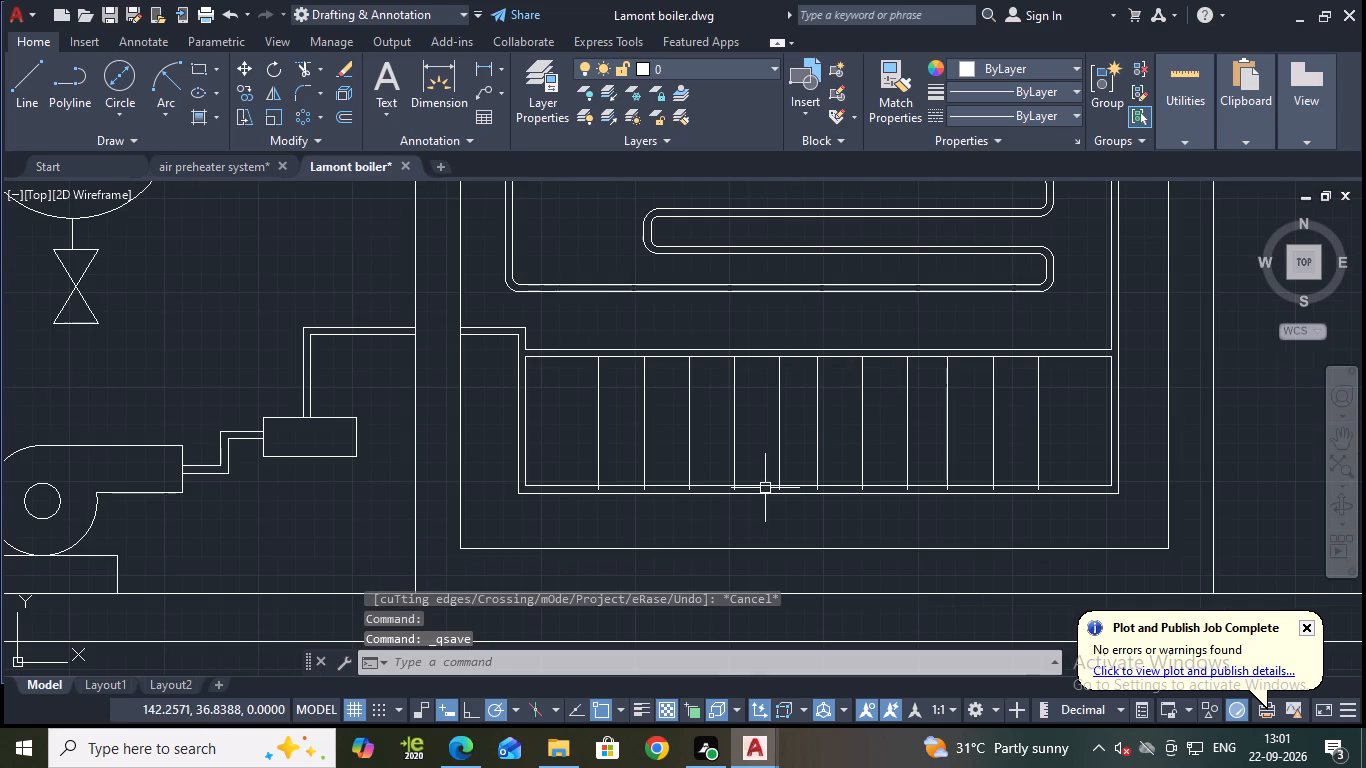
scroll(738, 510, "up", 2)
type("TR")
key("Return")
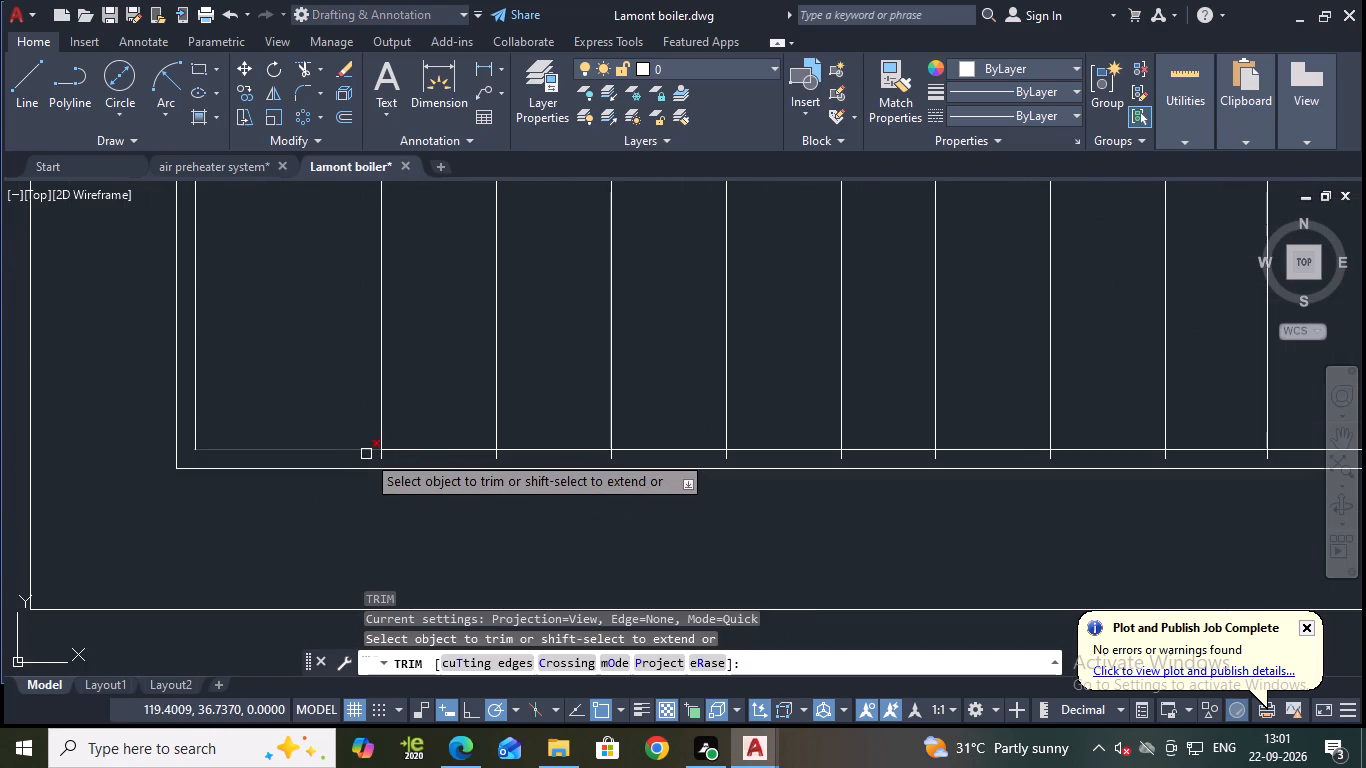
left_click(366, 454)
key("ctrl+z")
scroll(378, 455, "up", 2)
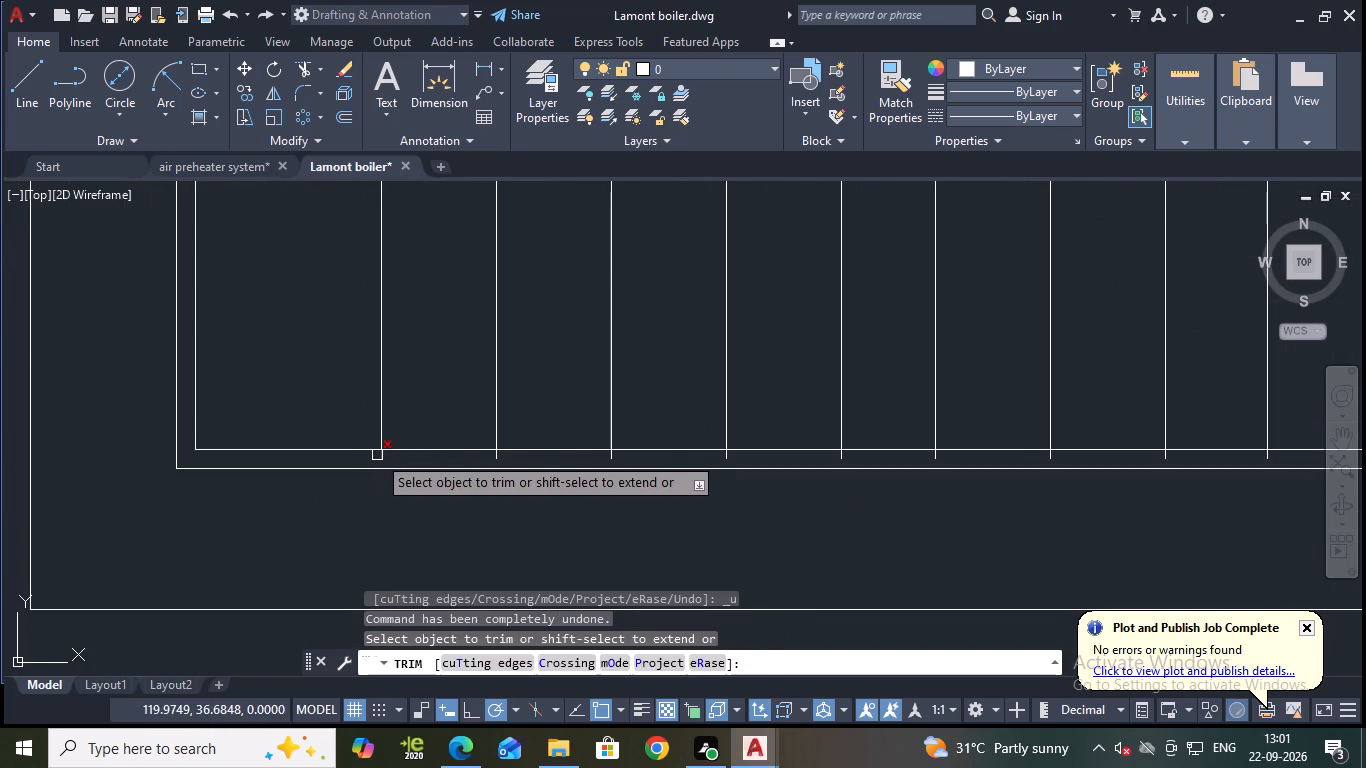
left_click_drag(372, 464, 551, 472)
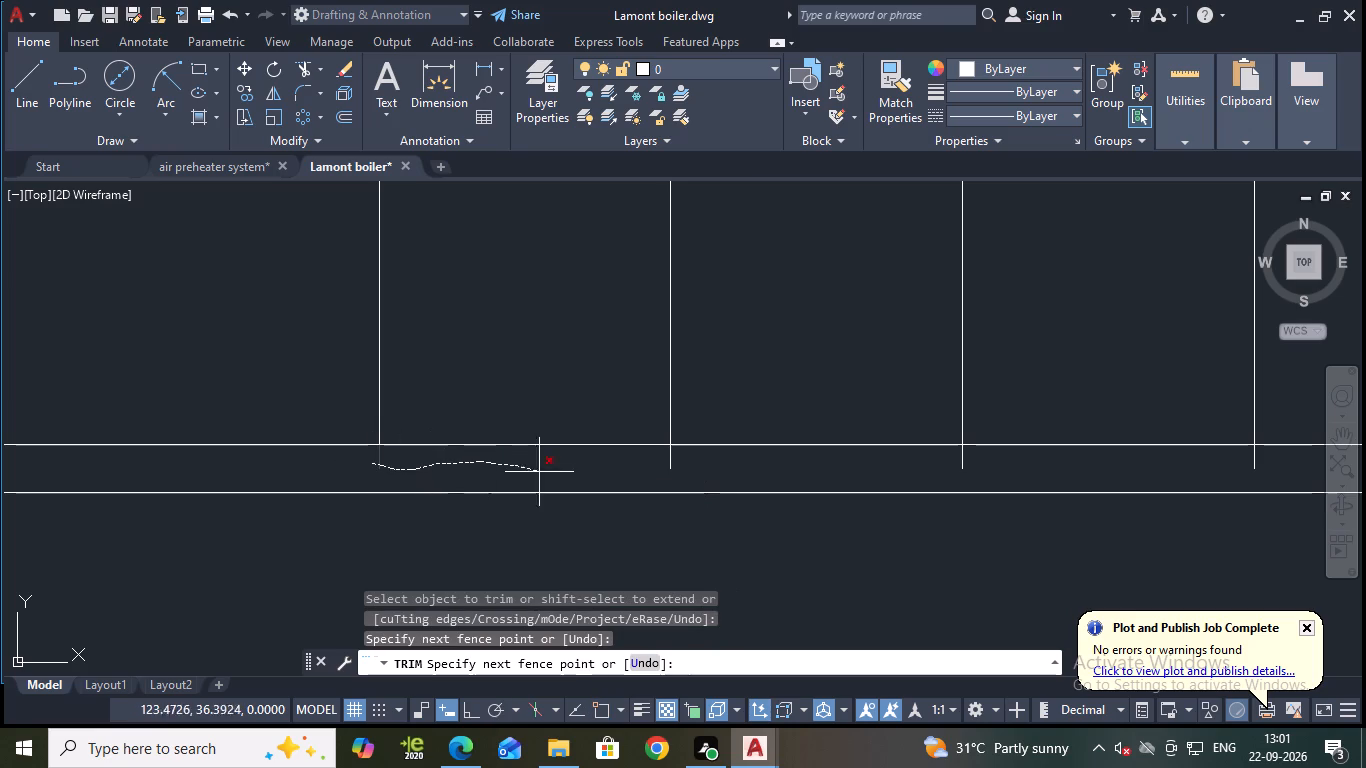
left_click_drag(551, 472, 652, 466)
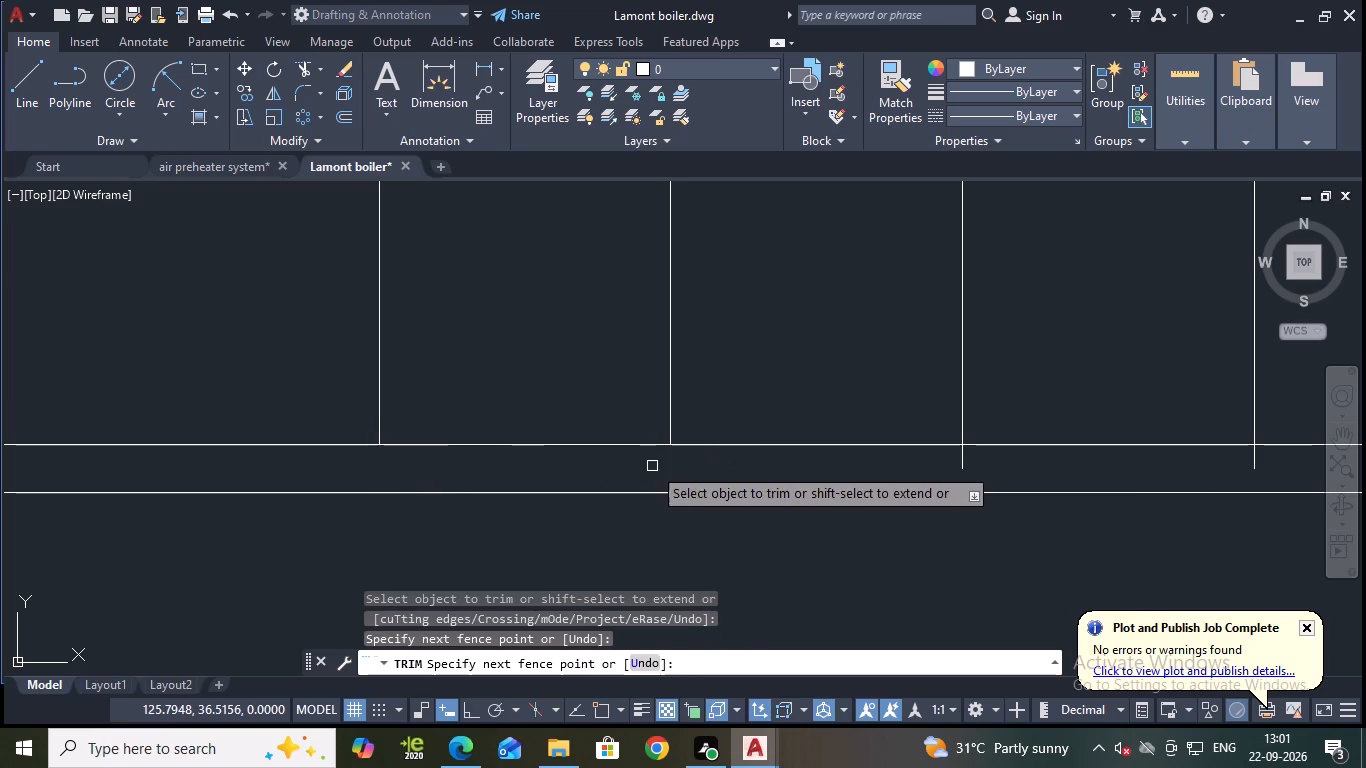
key("space")
key("space")
left_click_drag(907, 463, 908, 463)
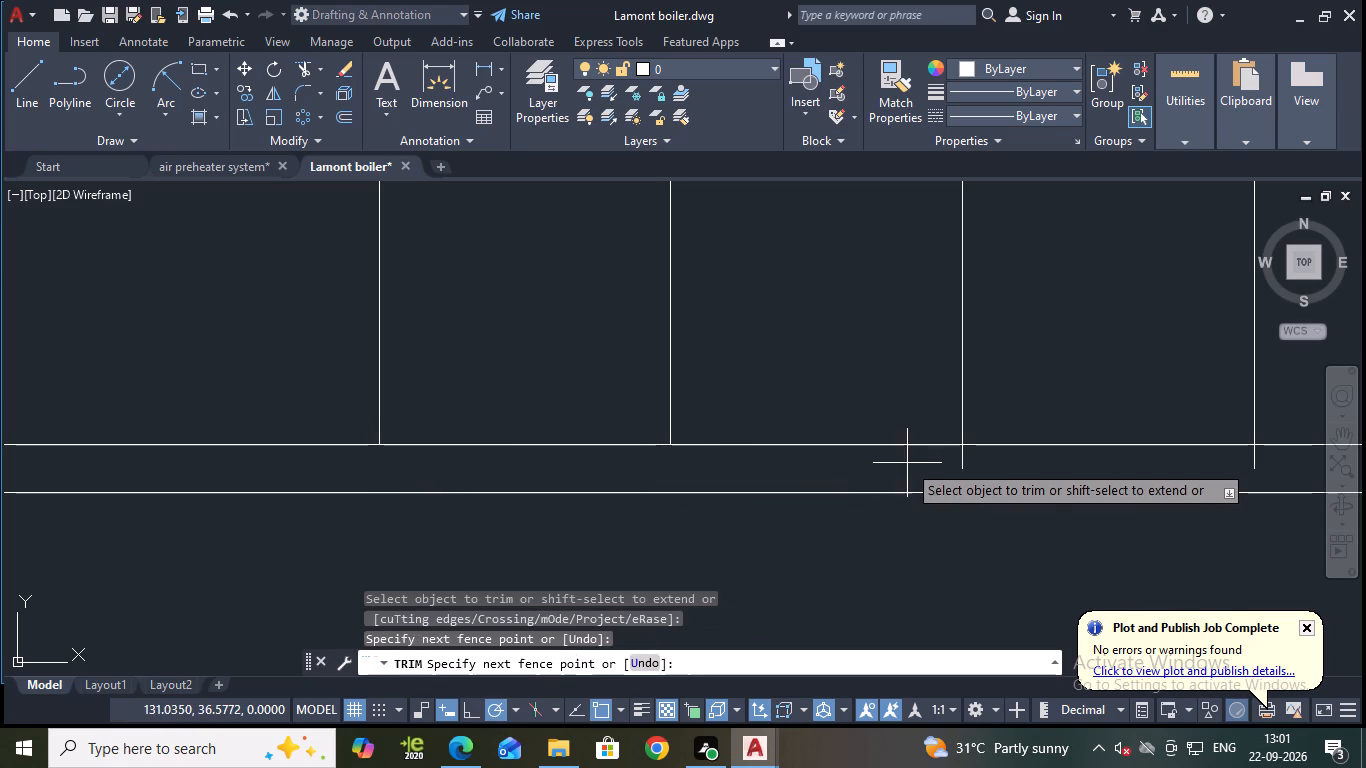
left_click_drag(908, 463, 1024, 457)
middle_click_drag(1014, 457, 177, 385)
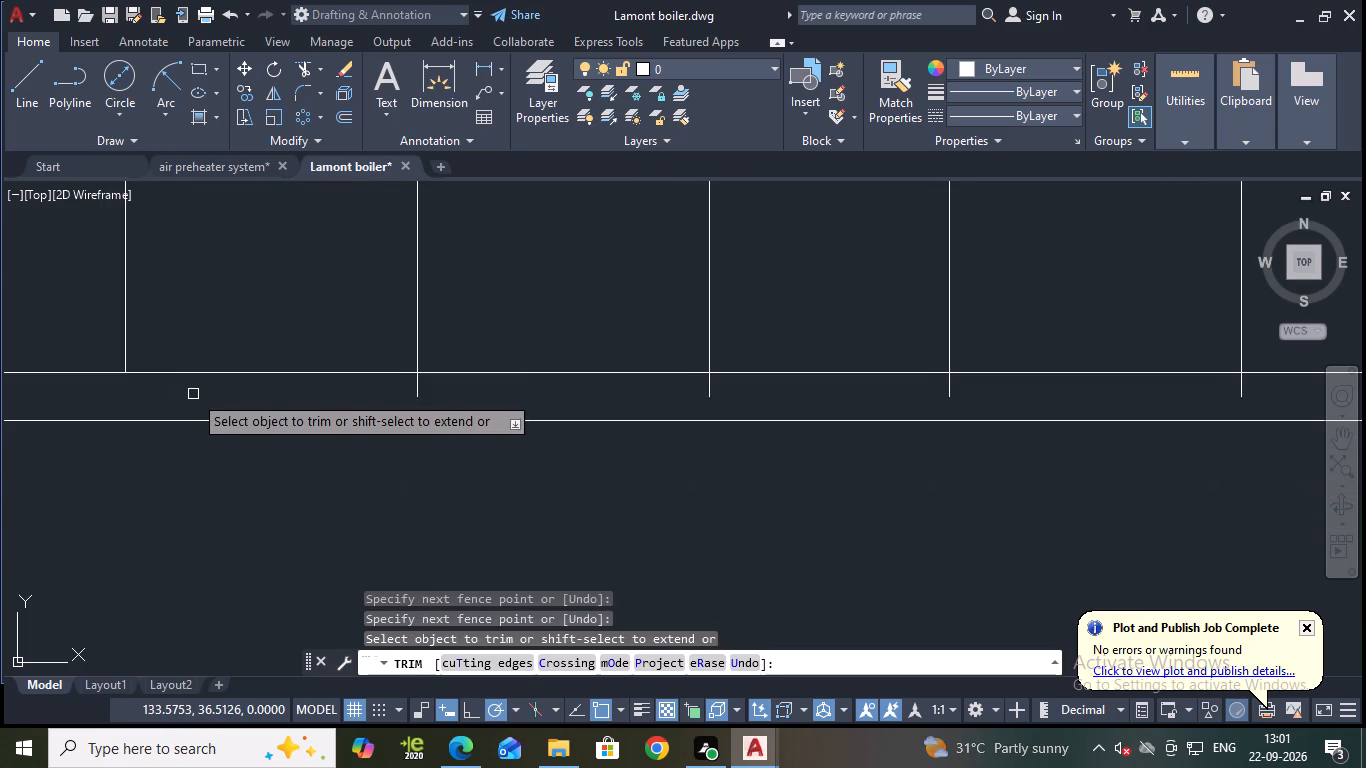
left_click_drag(372, 391, 454, 392)
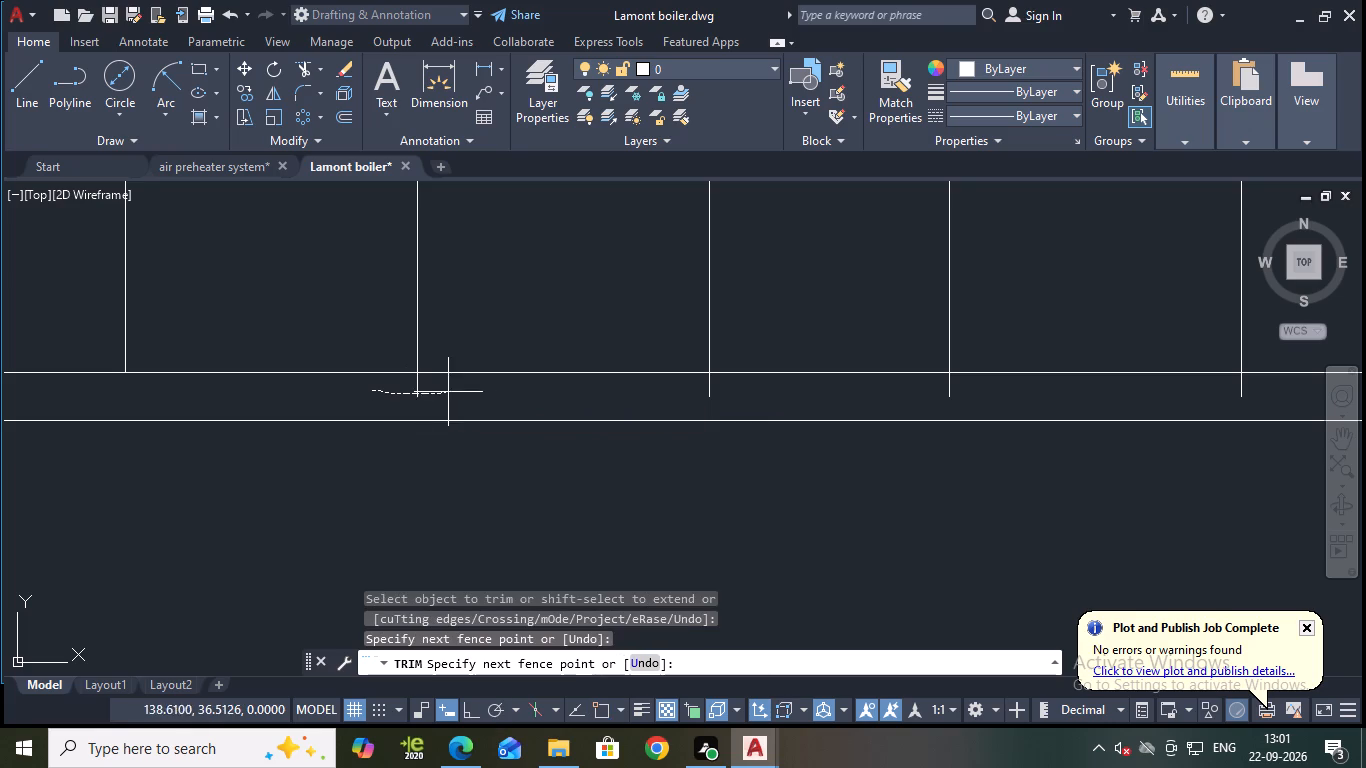
left_click_drag(454, 392, 1002, 385)
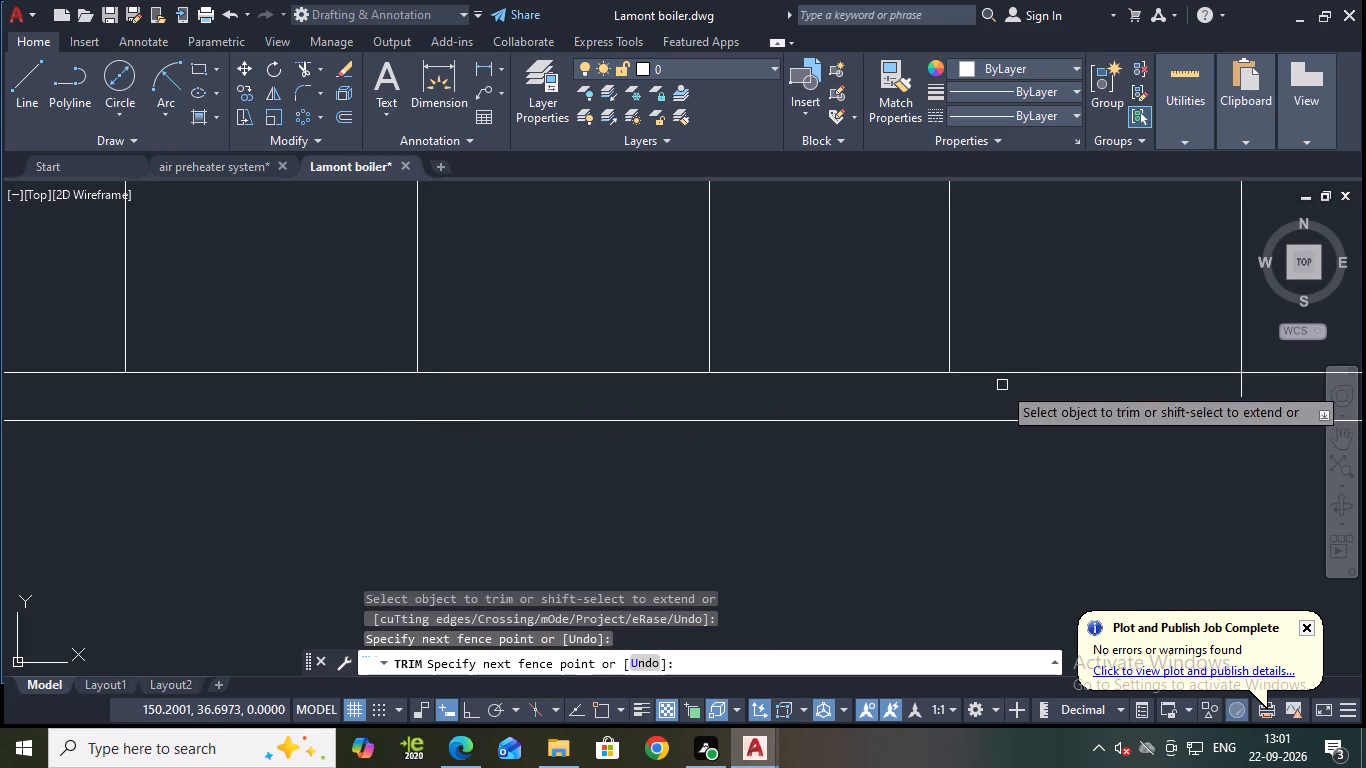
Trim the overhanging ends of the remaining five vertical tube lines below the frame's inner bottom line.
middle_click_drag(992, 390, 244, 538)
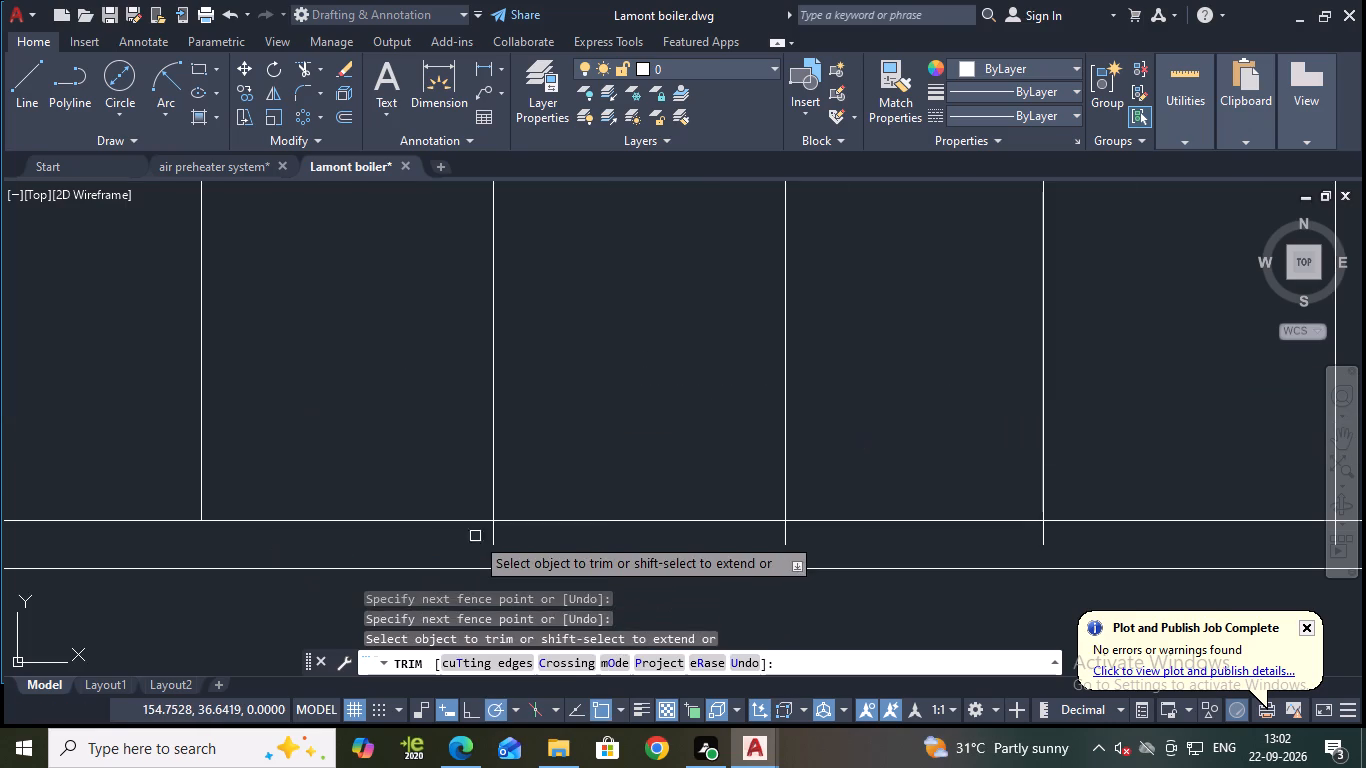
left_click_drag(475, 536, 796, 534)
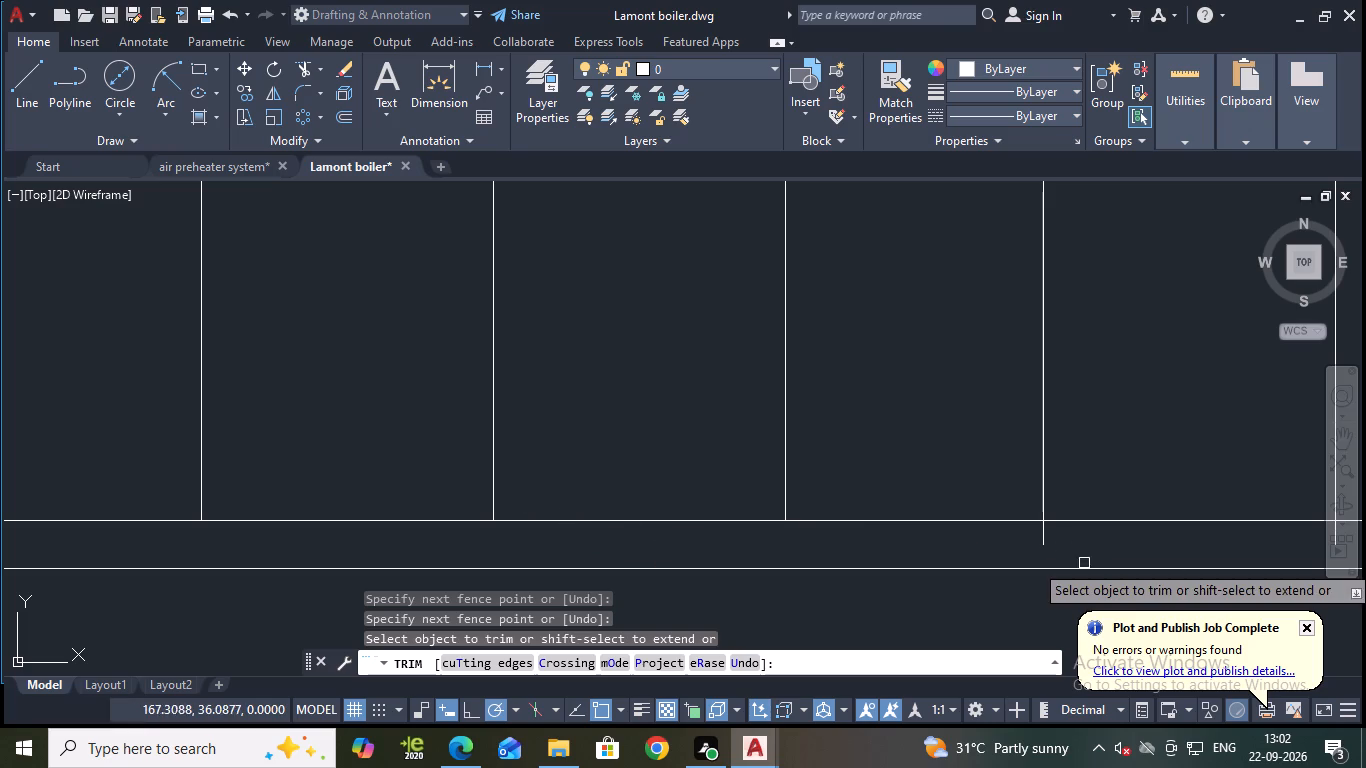
left_click(1043, 537)
scroll(1071, 545, "down", 1)
middle_click_drag(1119, 583, 885, 583)
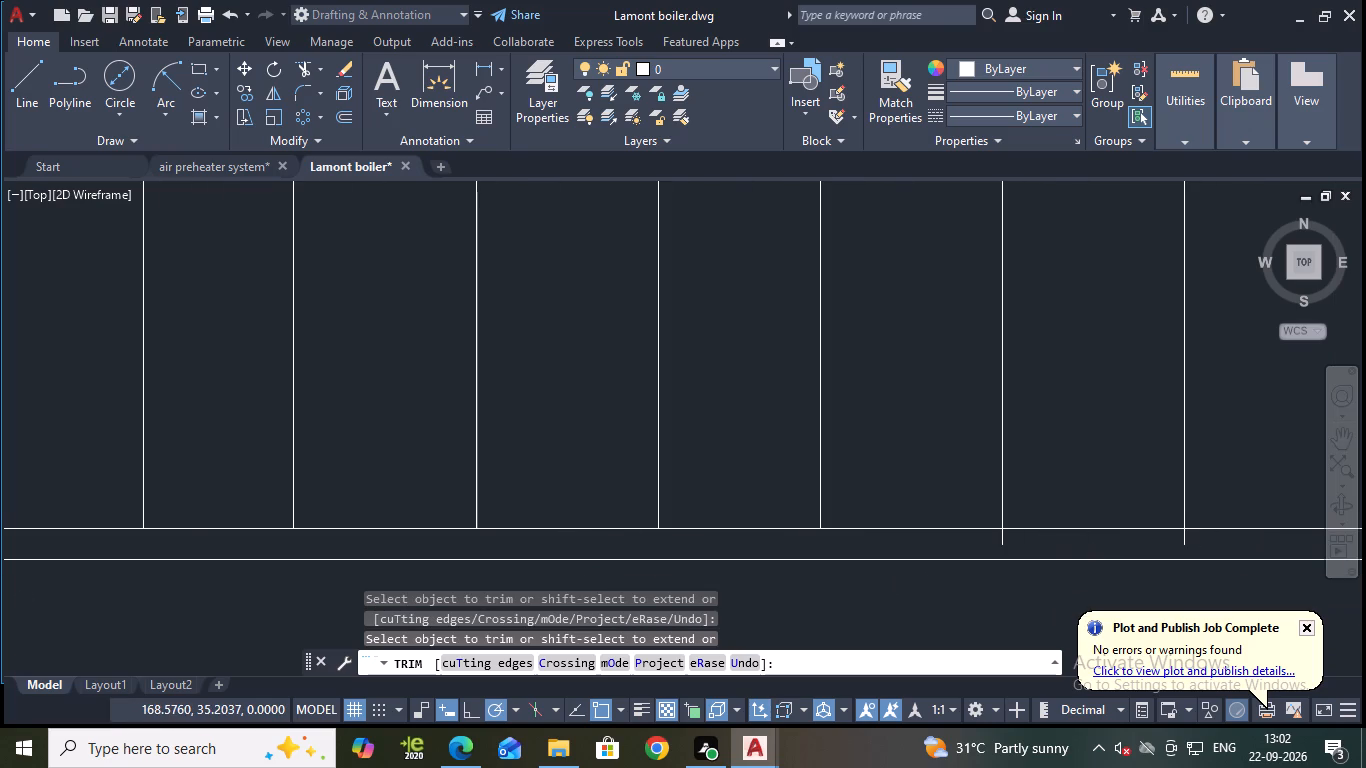
left_click(1001, 541)
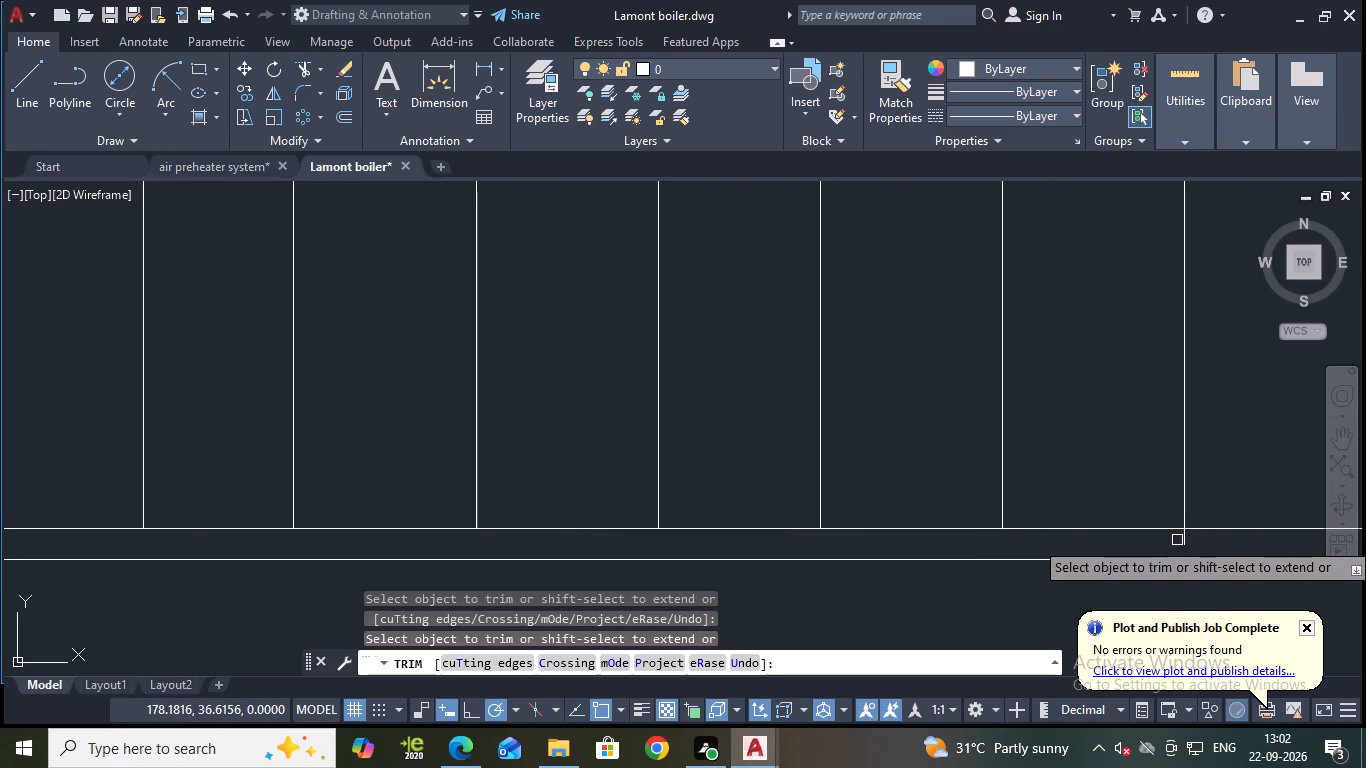
left_click(1177, 540)
left_click_drag(1183, 542, 1195, 543)
left_click(1187, 541)
scroll(1187, 543, "down", 2)
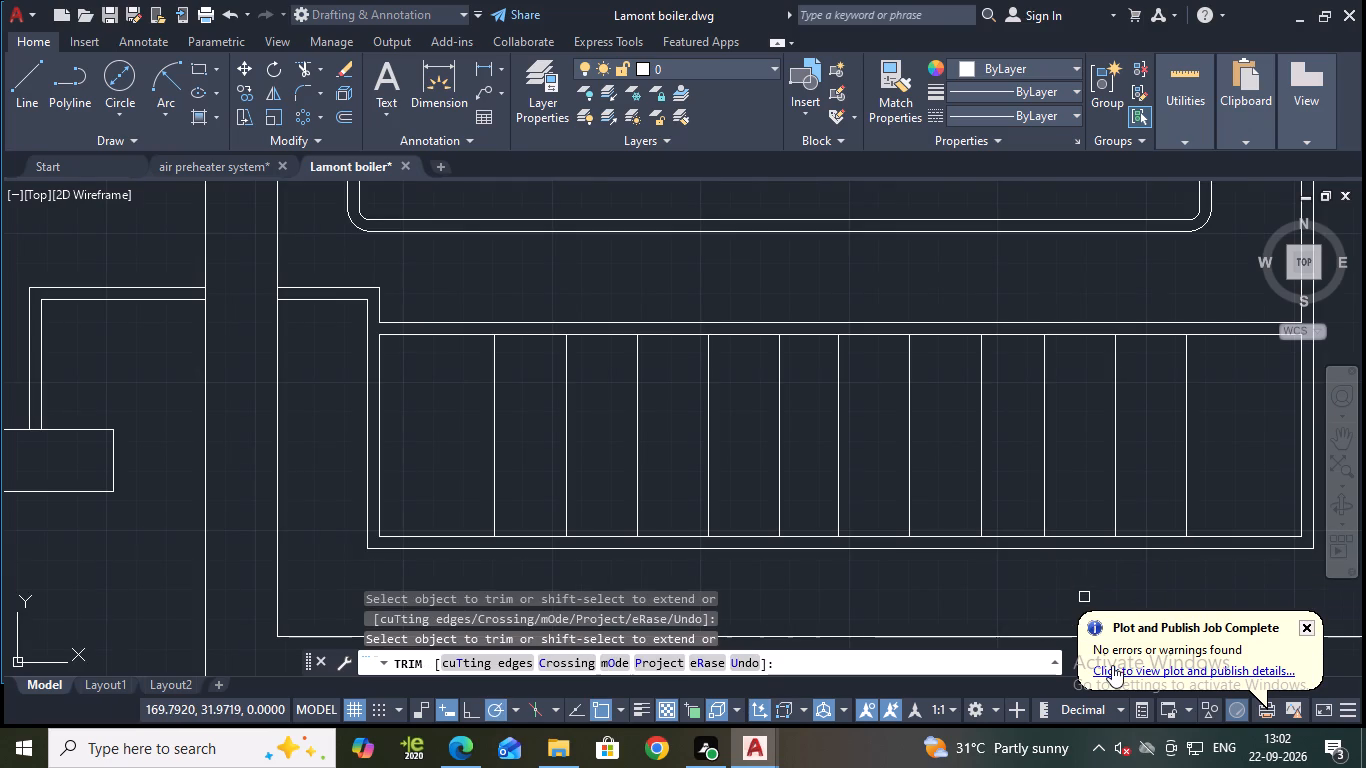
key("Escape")
Save the drawing with the trimmed tube frame.
key("ctrl+s")
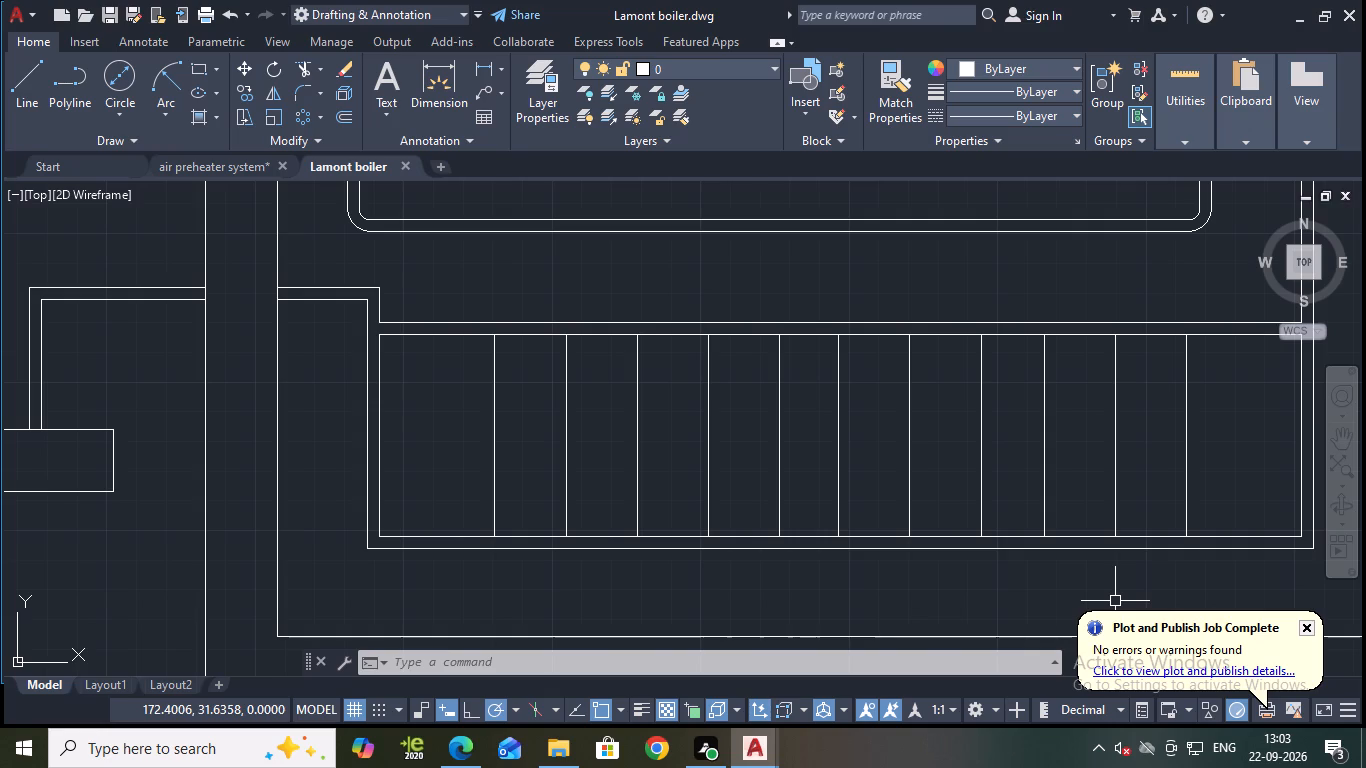
scroll(1130, 558, "down", 1)
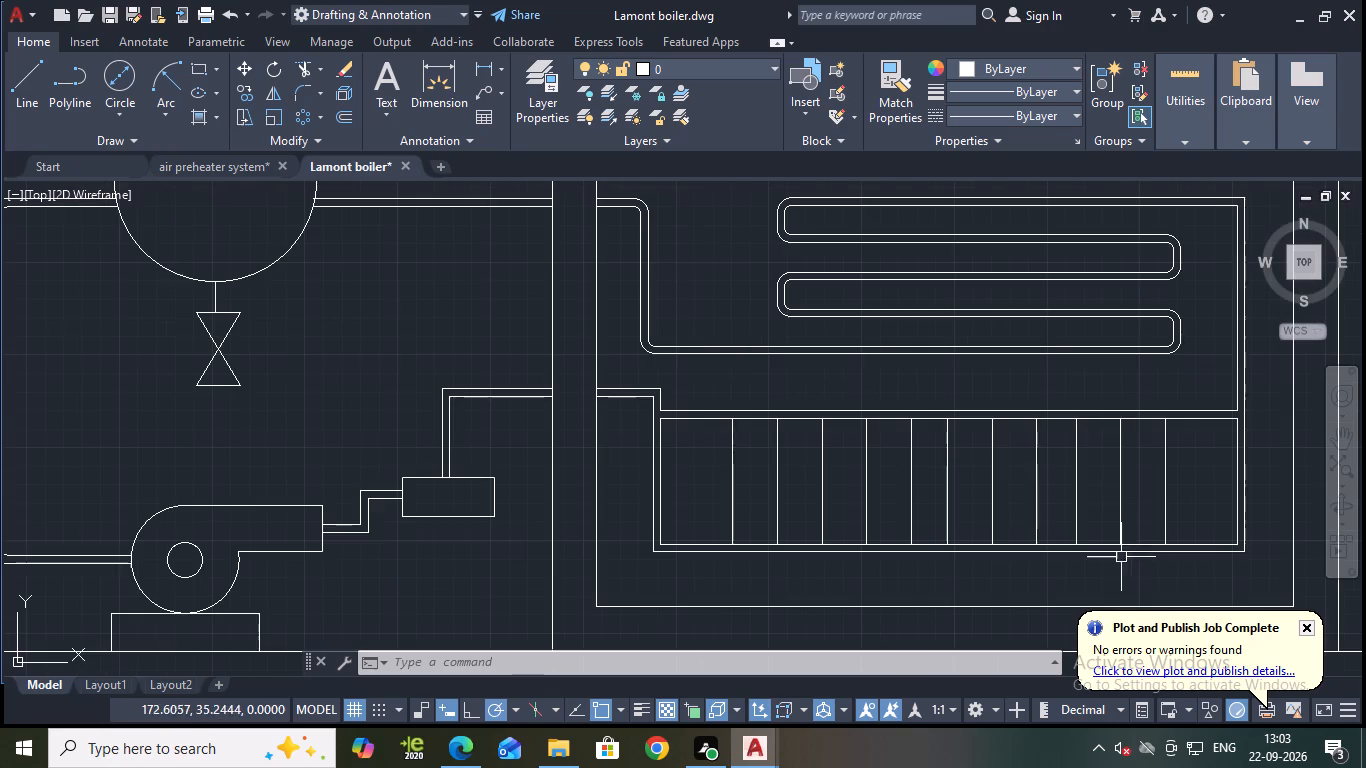
key("ctrl+s")
Examine the whole boiler diagram, including the coils, drum, pumps, valves and tube frame.
scroll(1001, 488, "down", 1)
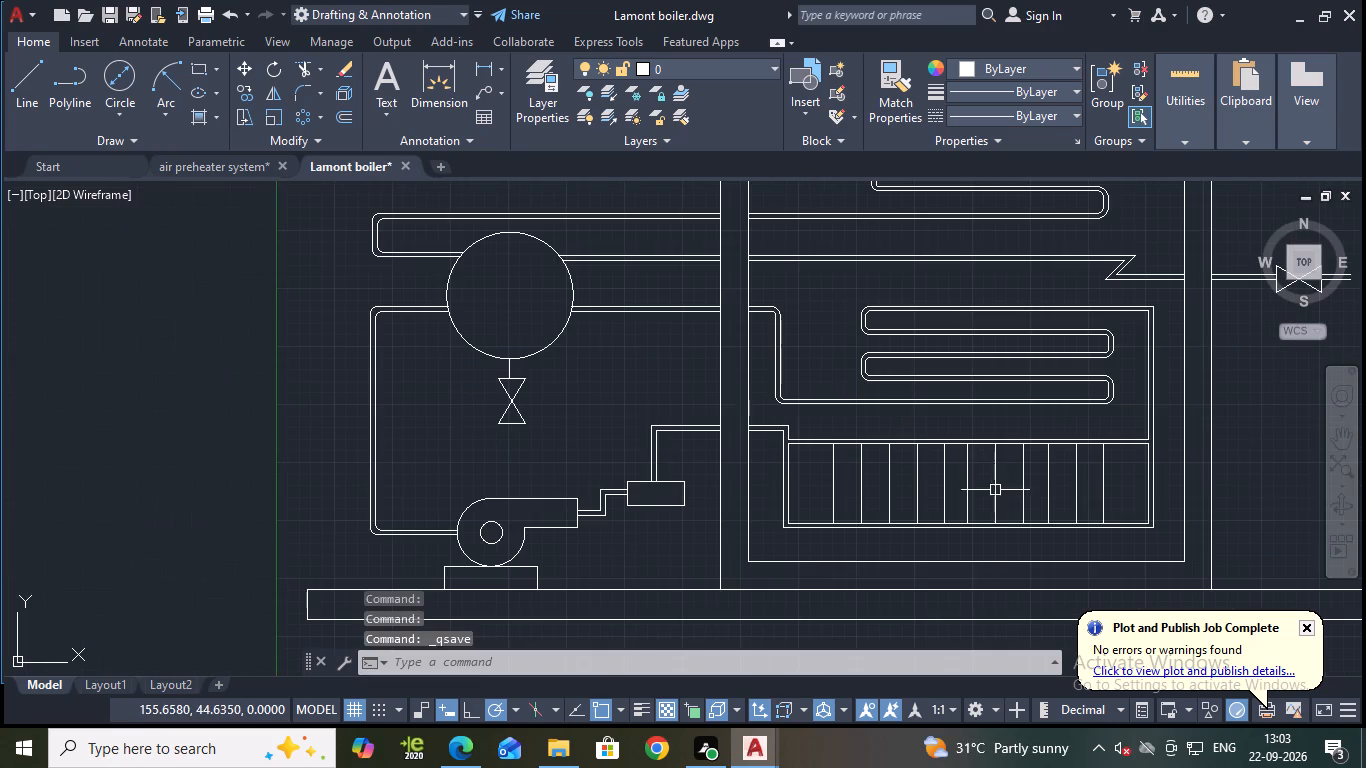
middle_click_drag(1109, 424, 977, 486)
key("Escape")
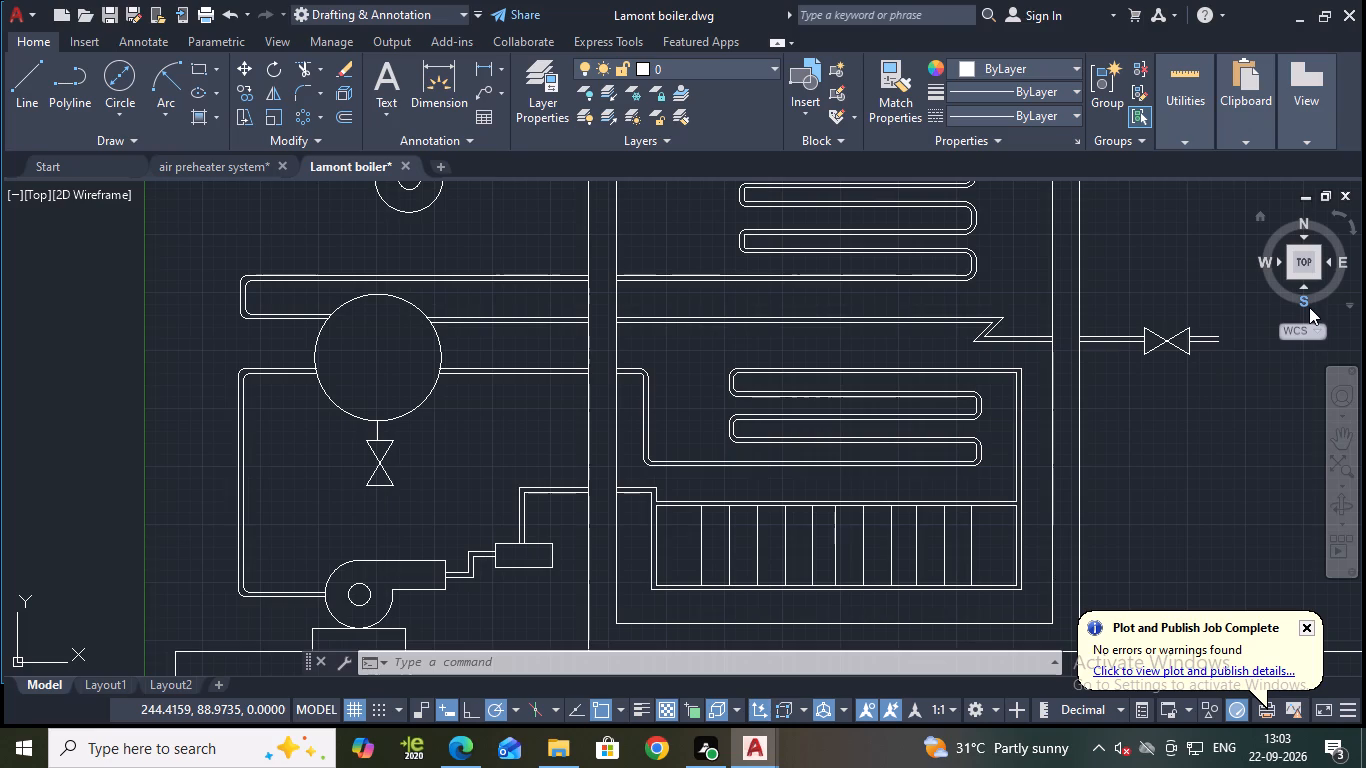
scroll(1280, 415, "down", 2)
middle_click_drag(1287, 415, 1273, 417)
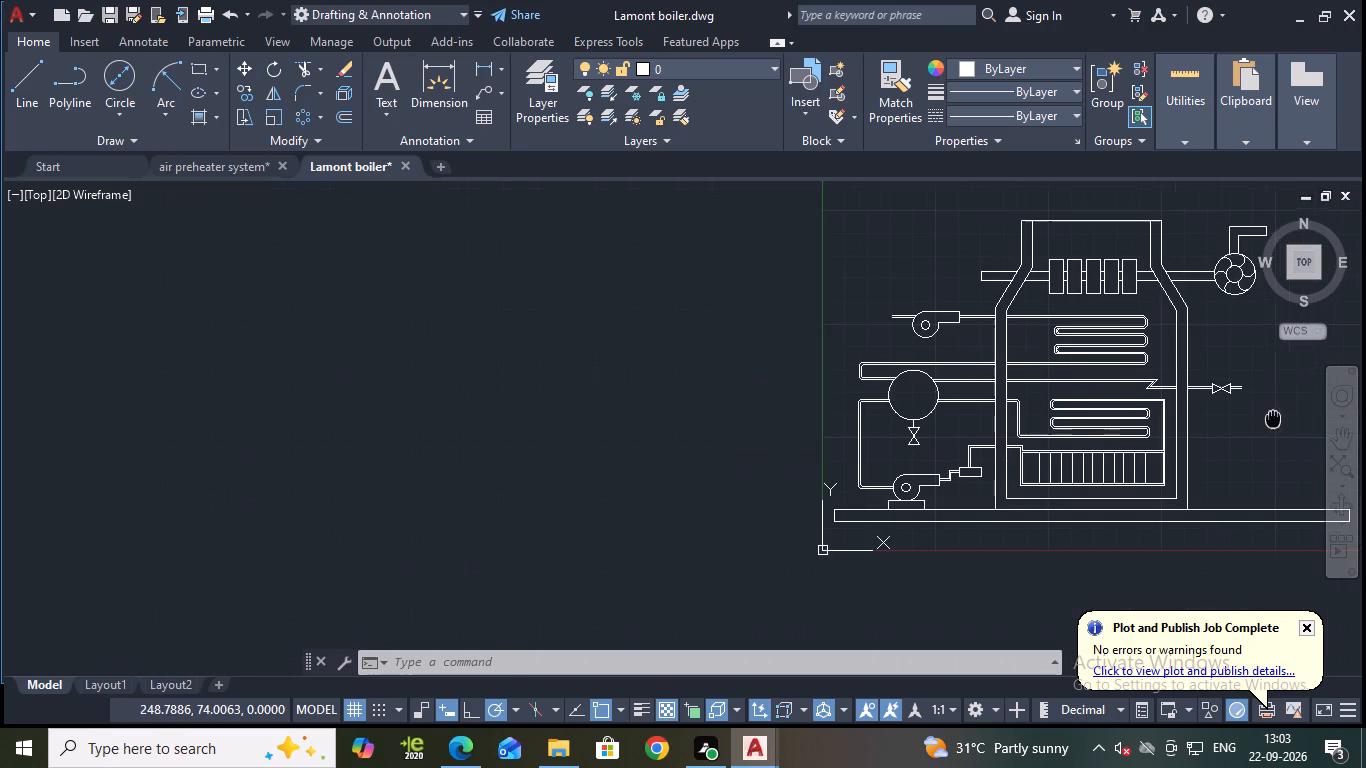
middle_click_drag(1273, 417, 1273, 421)
scroll(1209, 419, "up", 1)
middle_click_drag(1219, 419, 1146, 450)
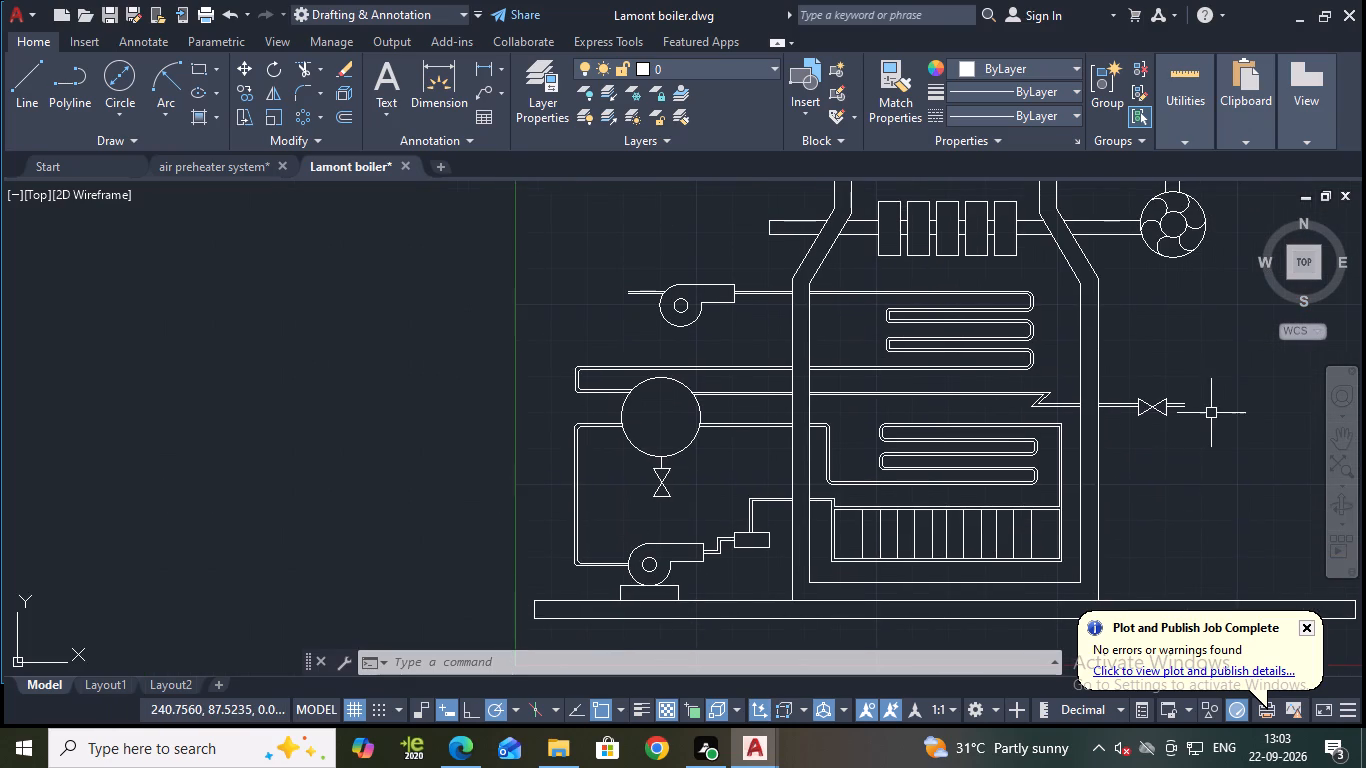
middle_click_drag(1233, 440, 1046, 504)
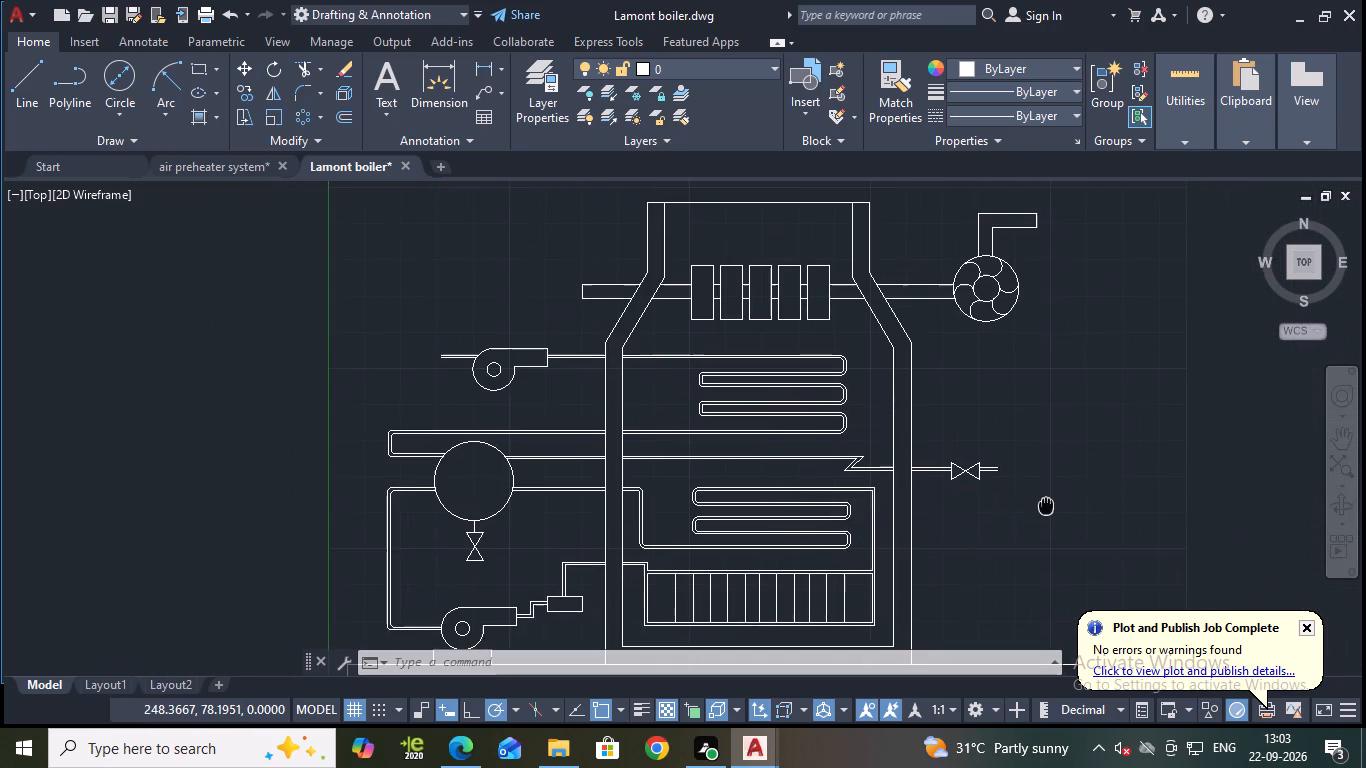
middle_click_drag(1046, 504, 1046, 506)
Modify the Standard dimension style with arrow size 2 and linear precision 0, and set it as current.
key("d")
key("Return")
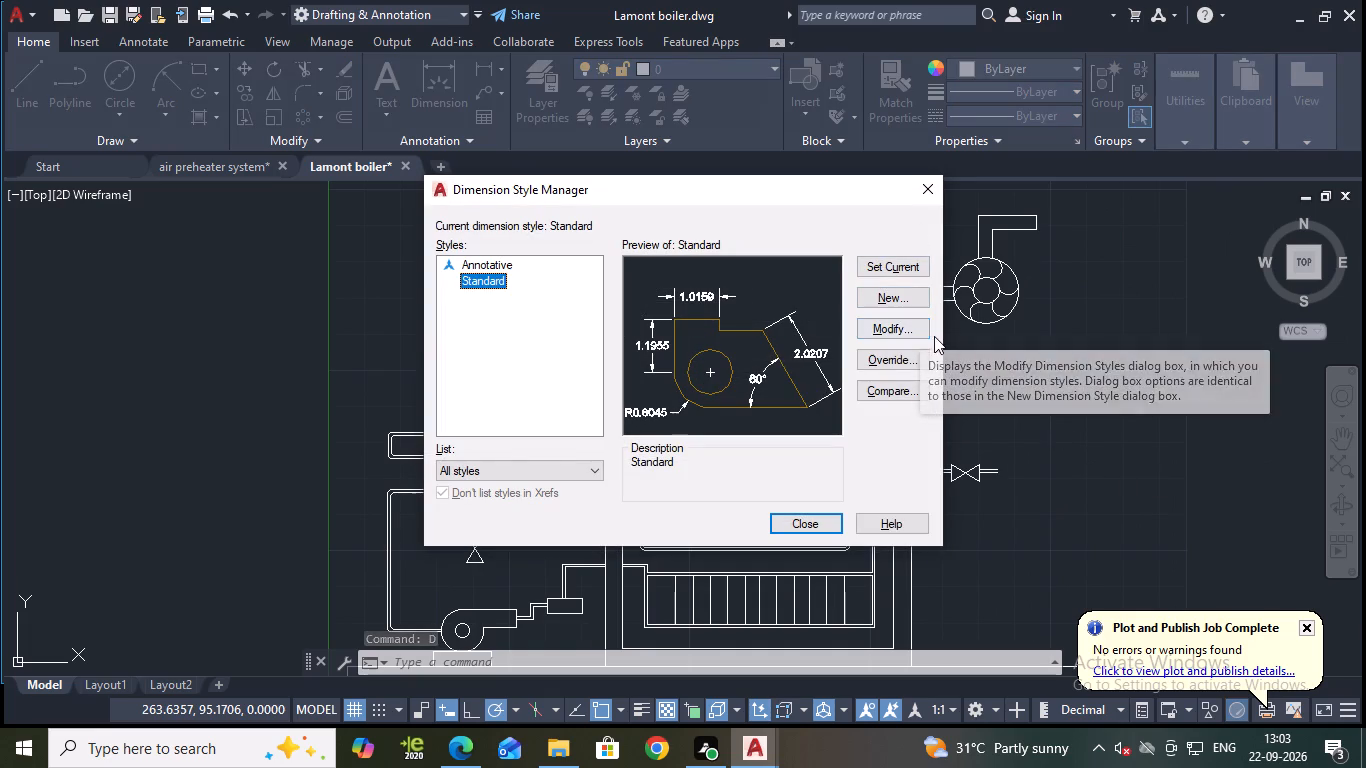
left_click(907, 332)
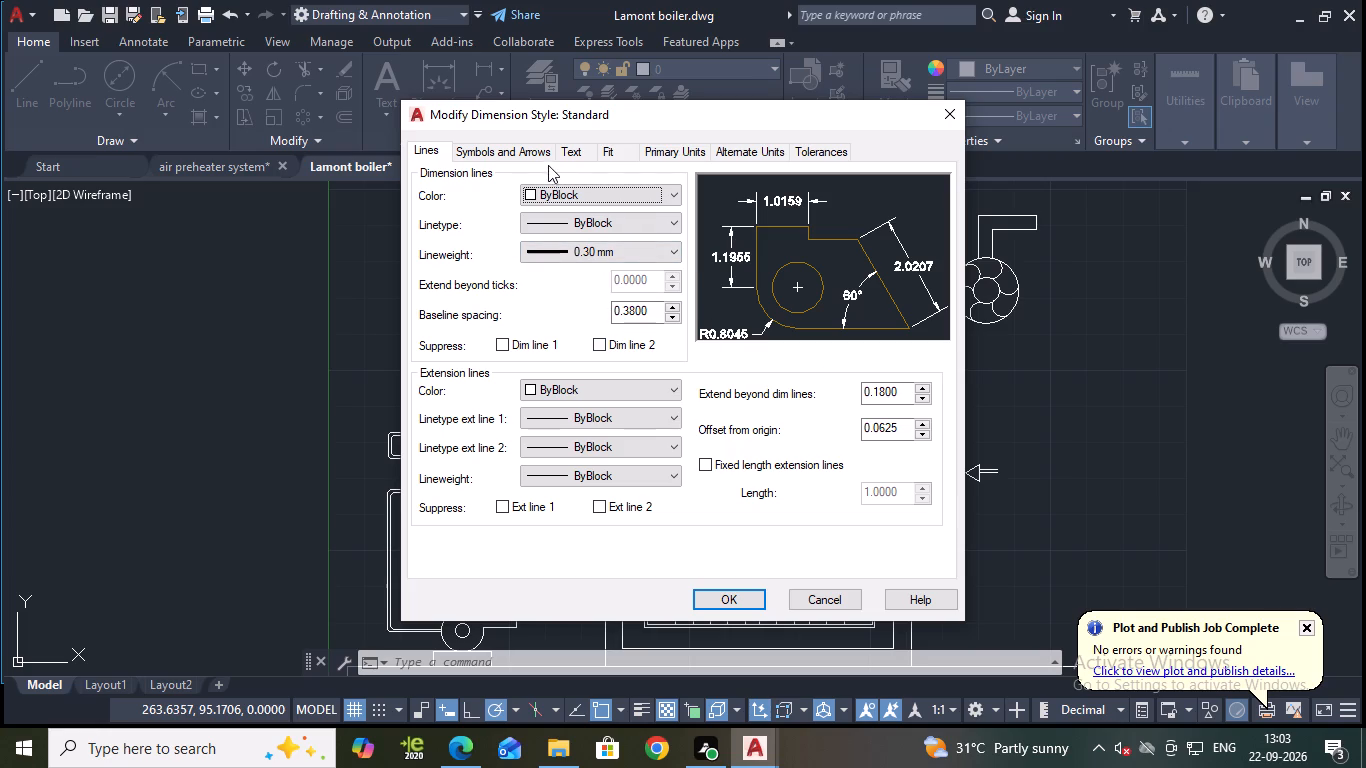
left_click(523, 153)
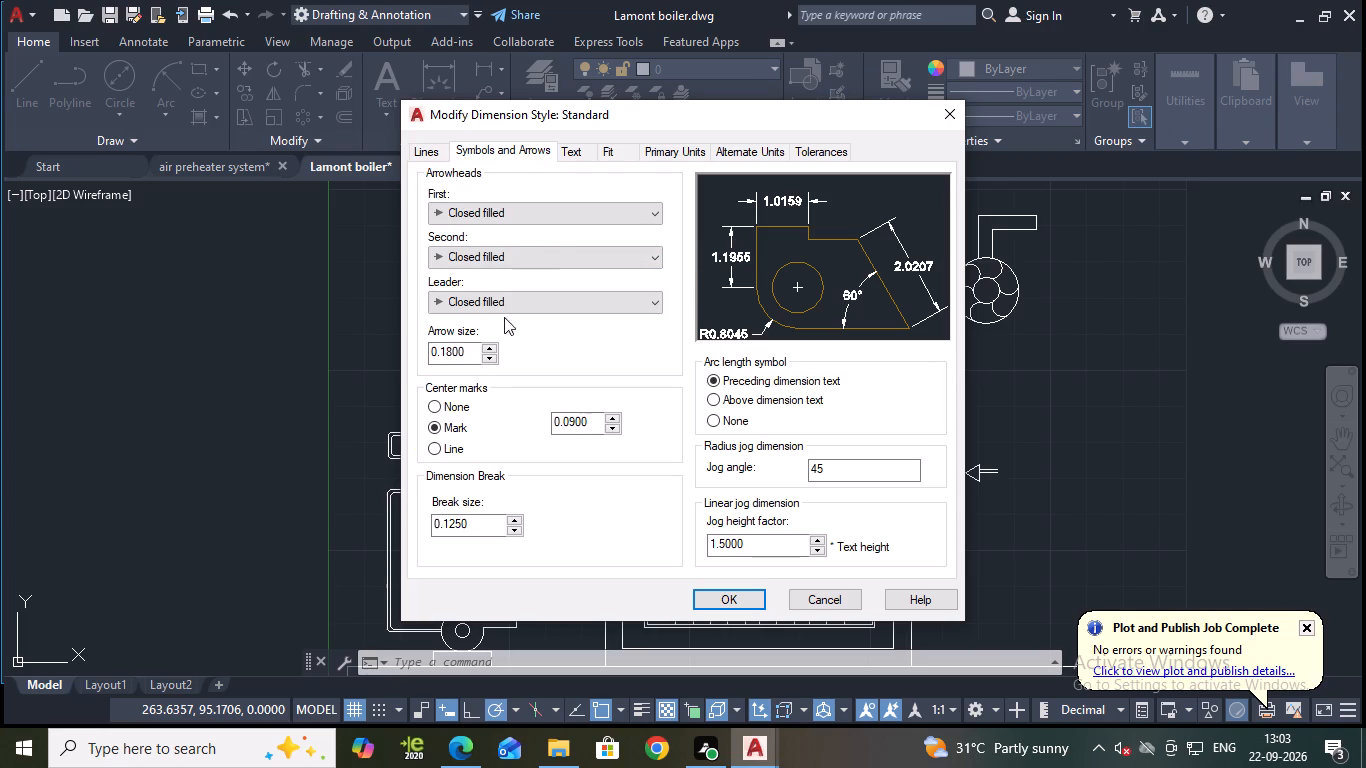
left_click_drag(465, 358, 391, 345)
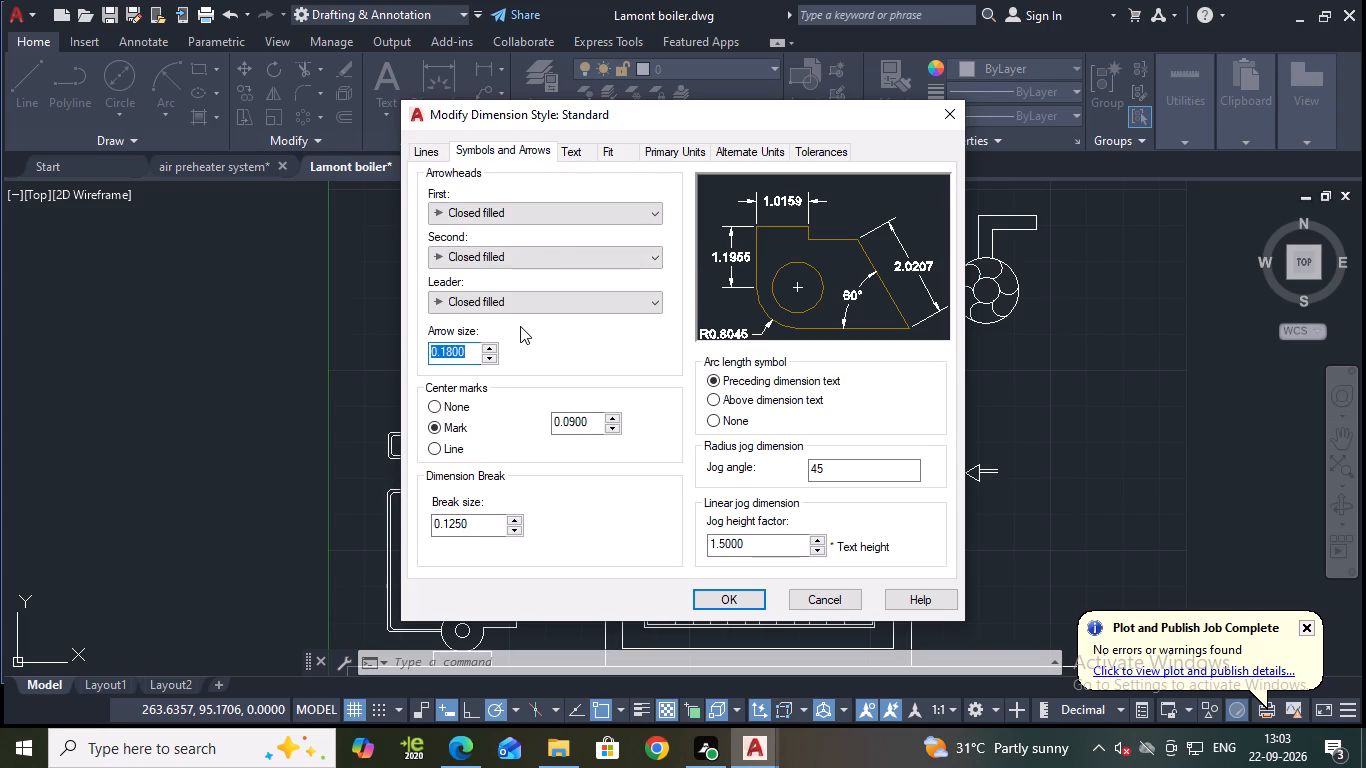
key("2")
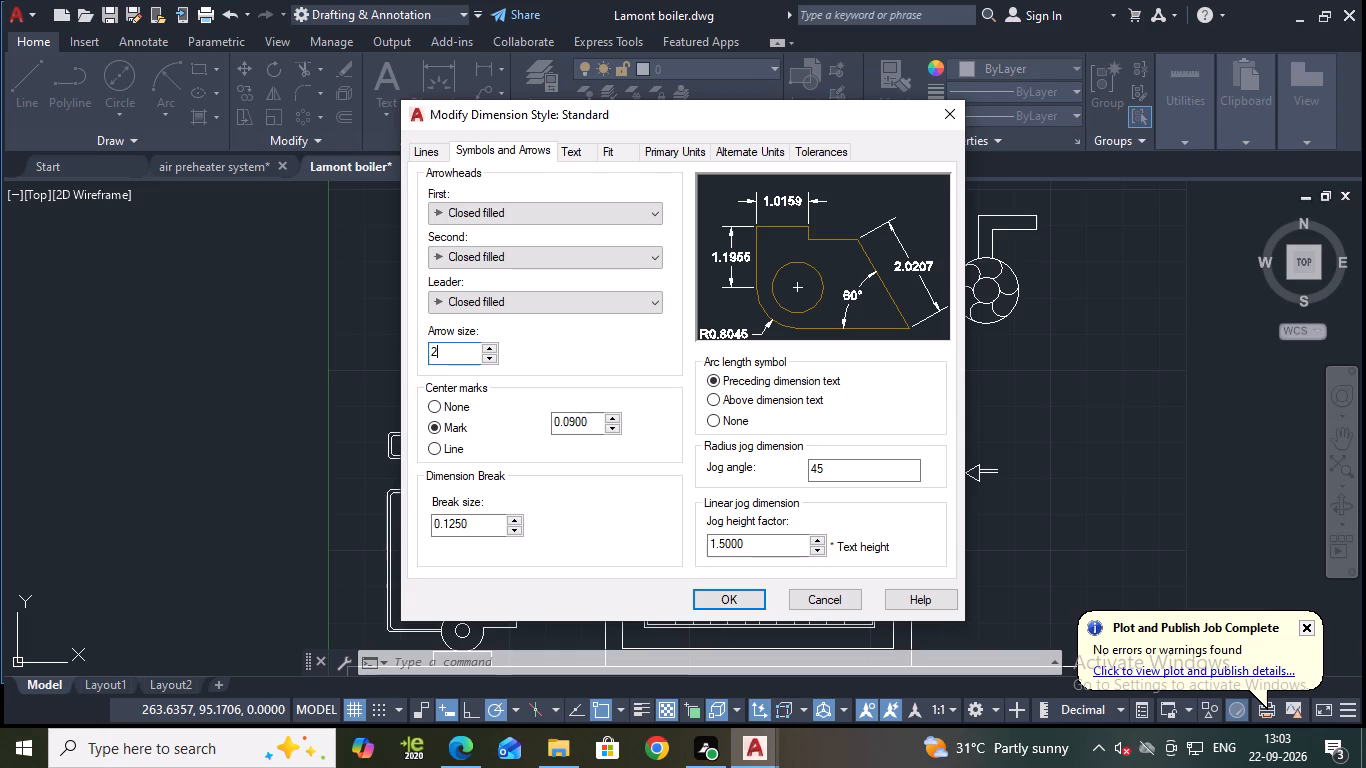
key("Return")
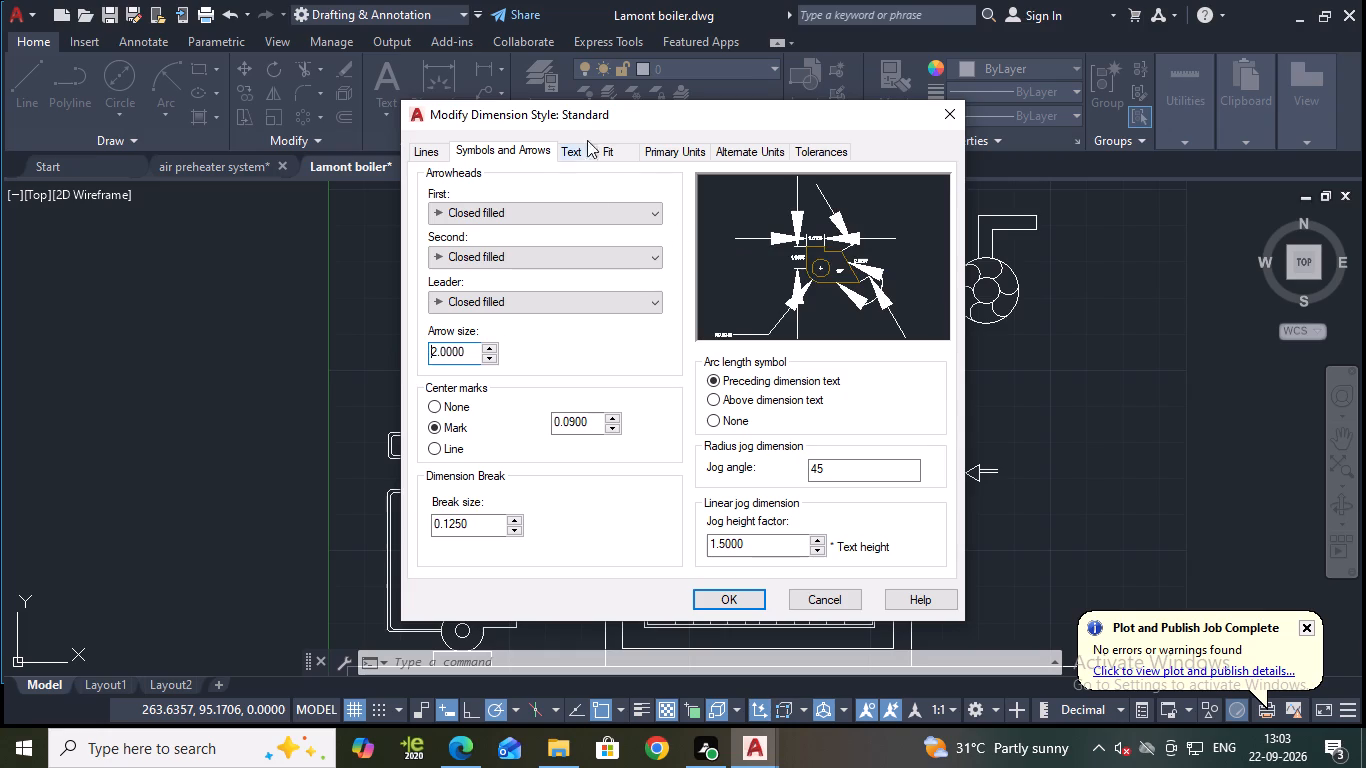
left_click(693, 144)
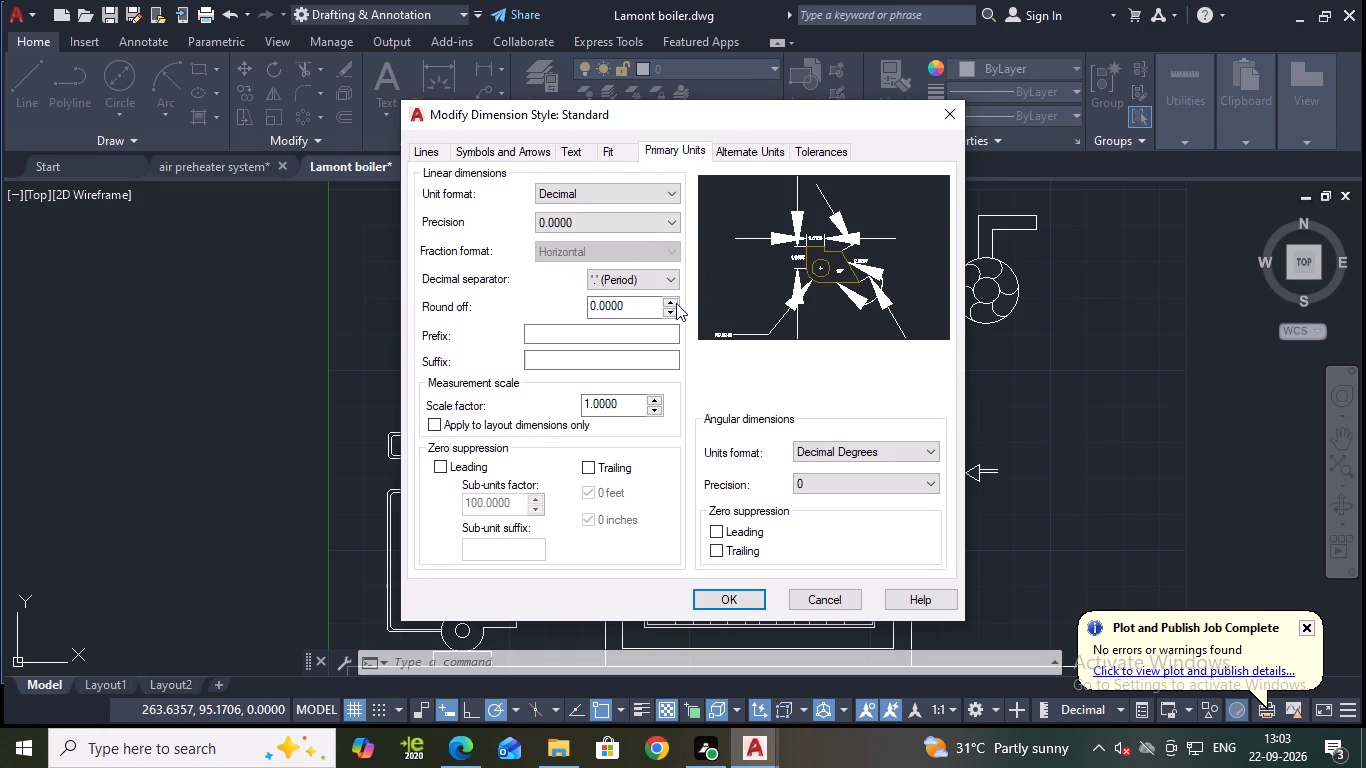
left_click(587, 225)
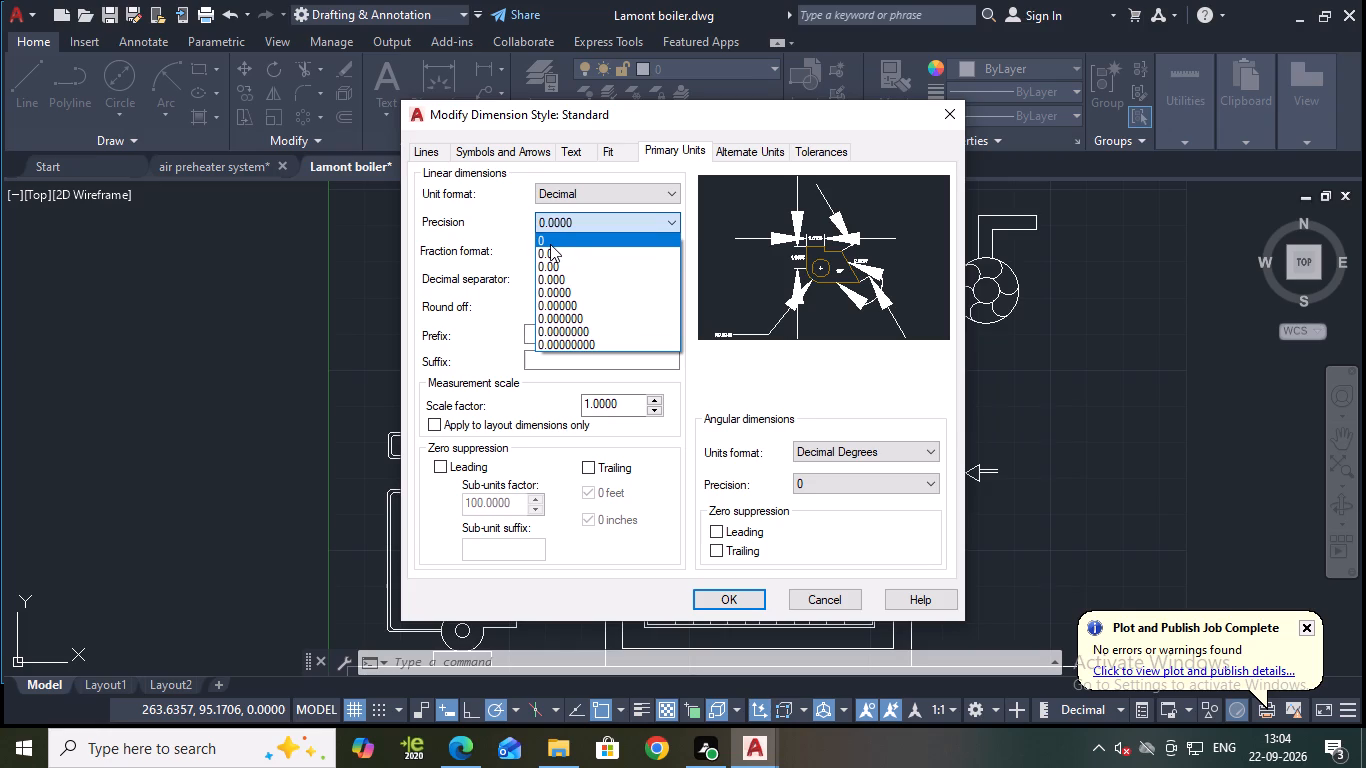
left_click(550, 244)
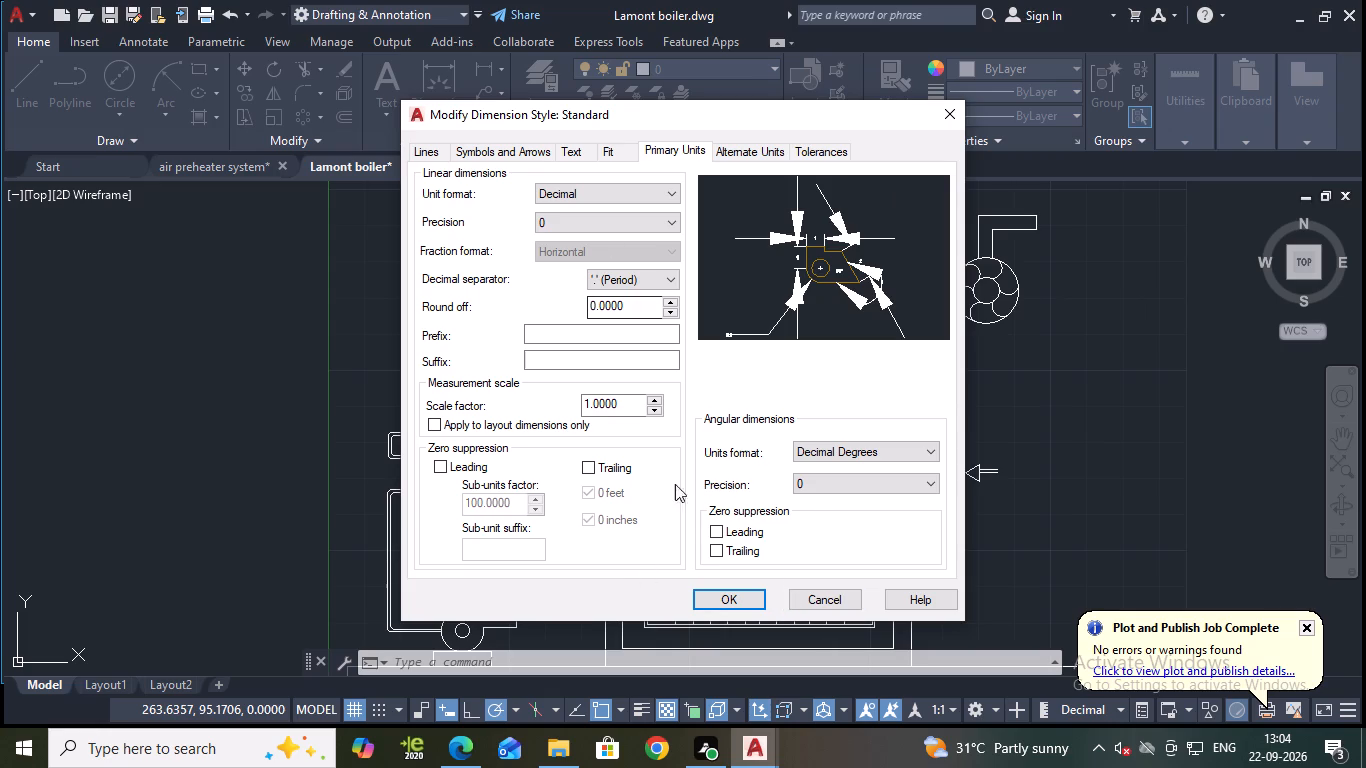
left_click(733, 594)
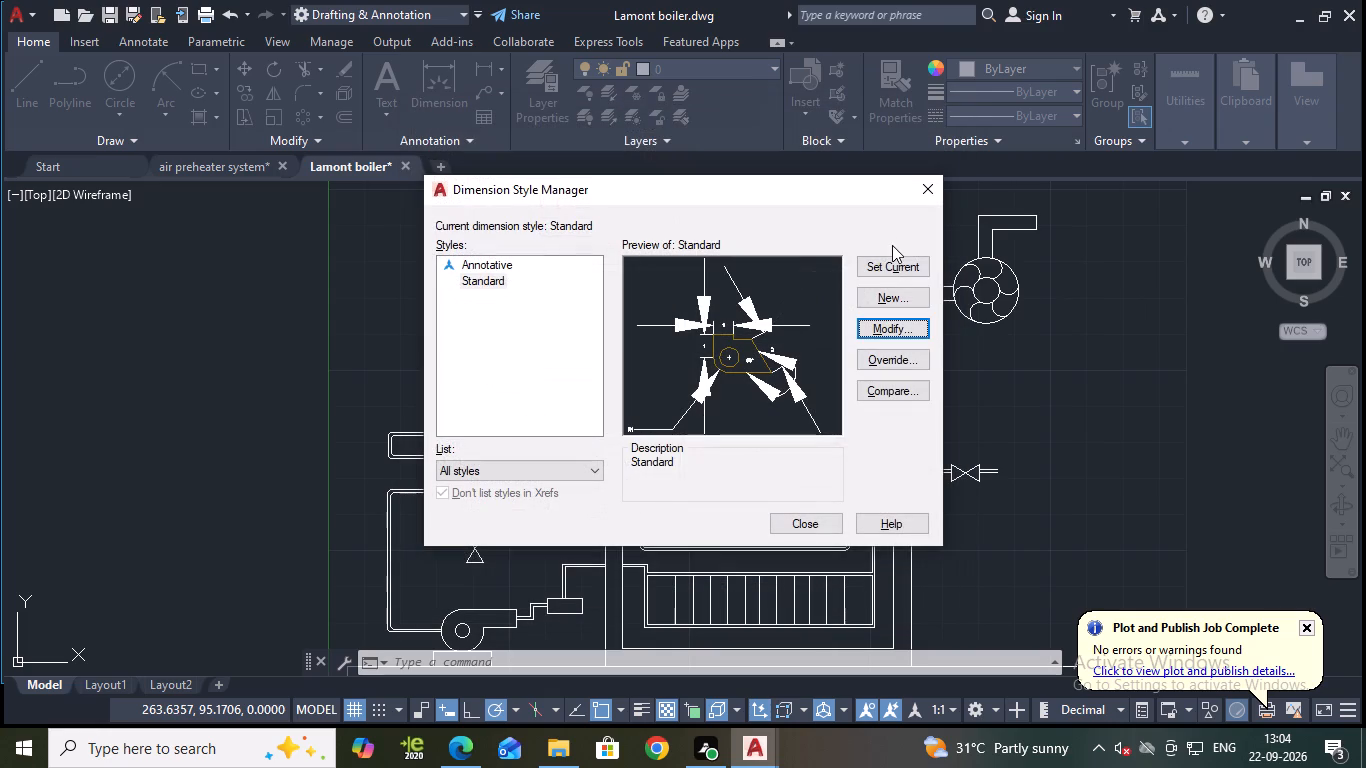
left_click(898, 256)
left_click(827, 520)
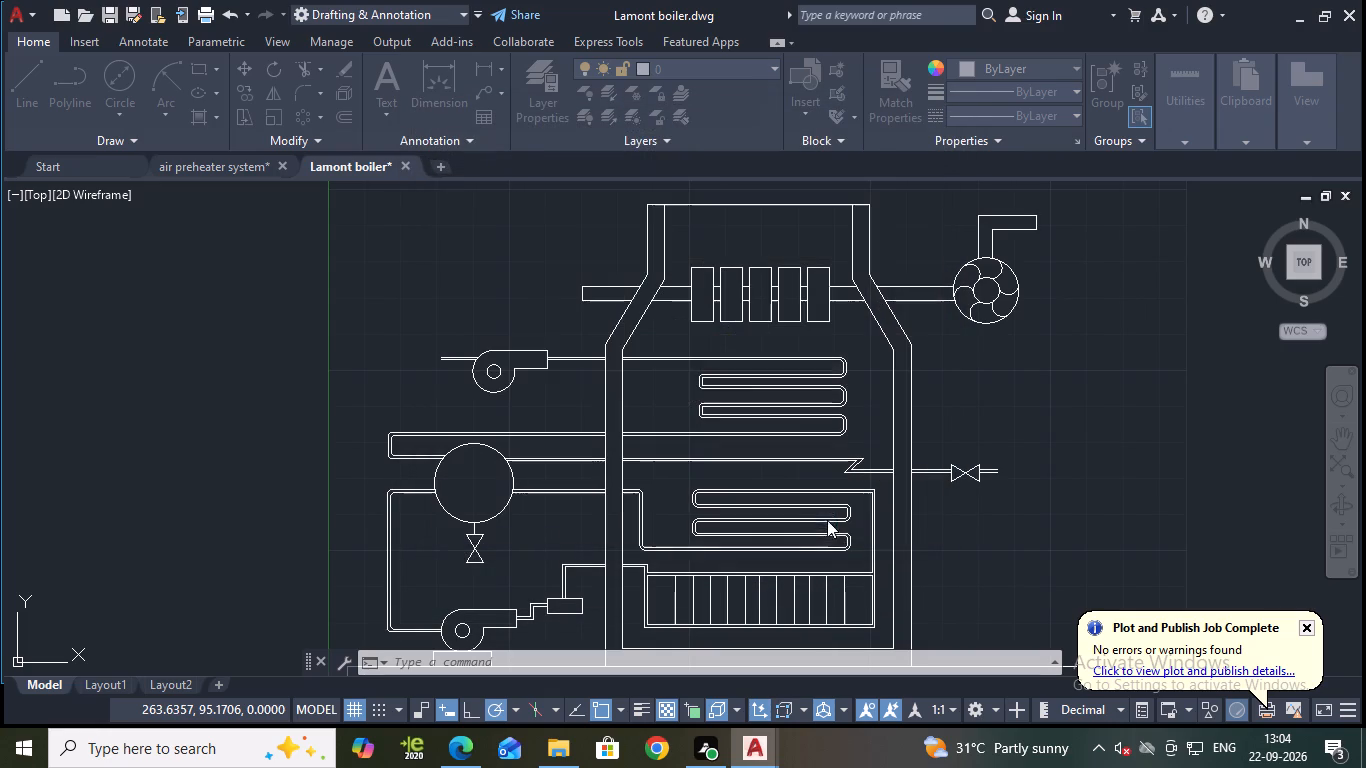
Place a multileader without text, its arrowhead on the boiler's outer right wall beside the tube frame, slanting up and outward.
middle_click_drag(1046, 362, 1023, 247)
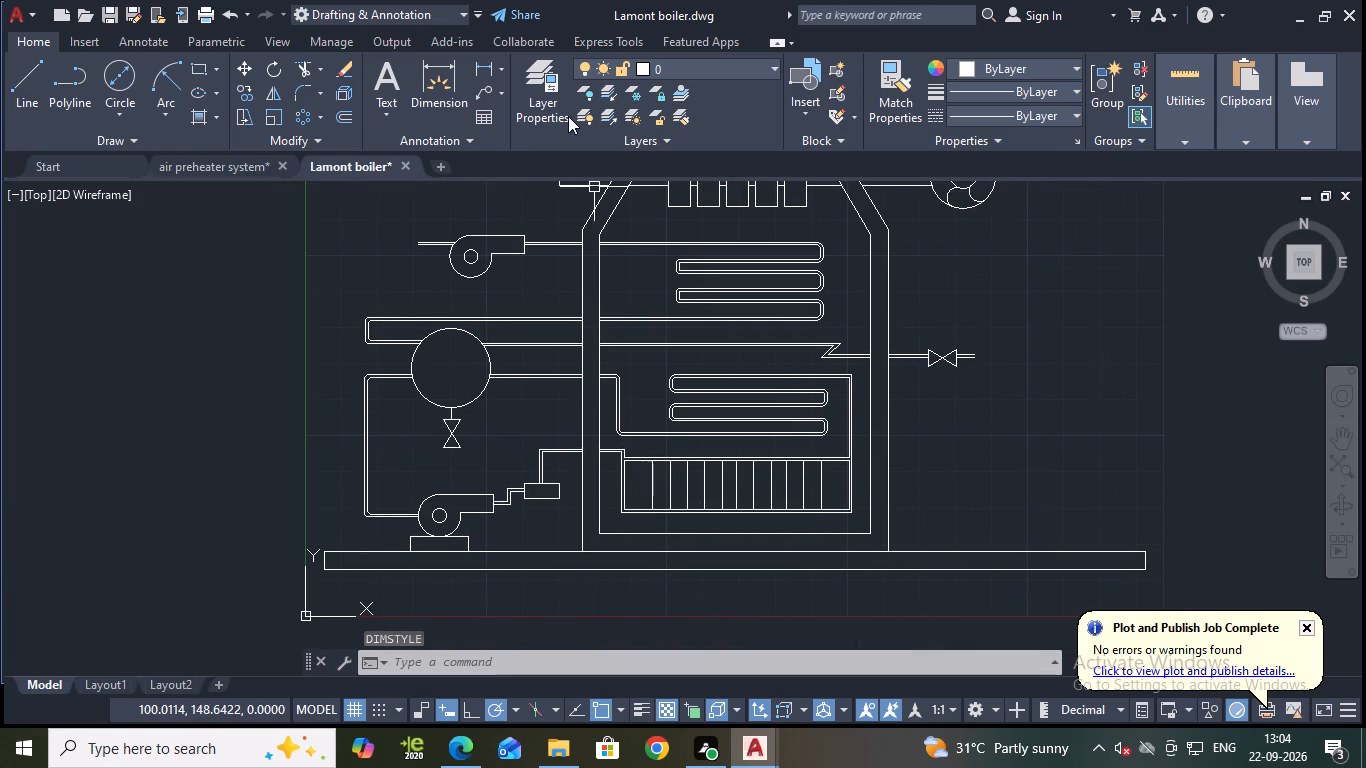
left_click(468, 96)
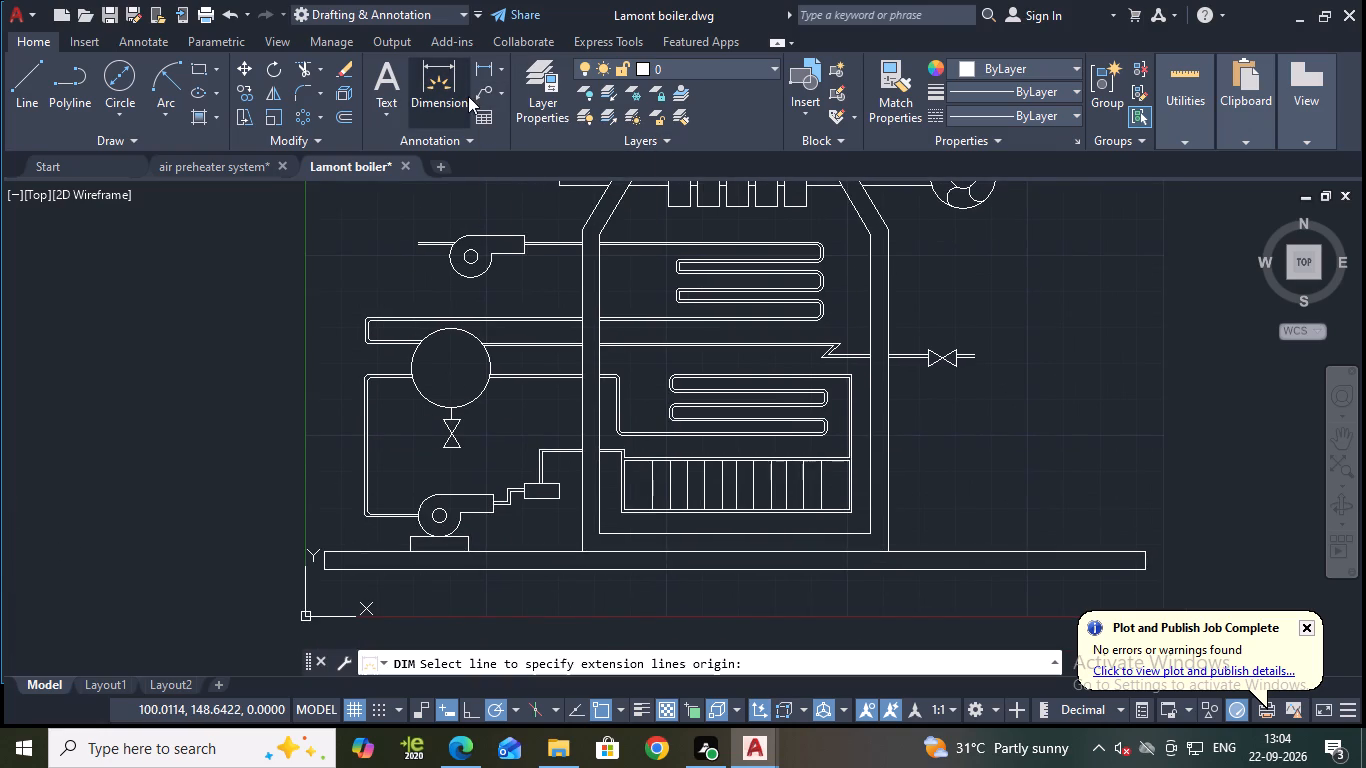
left_click(486, 94)
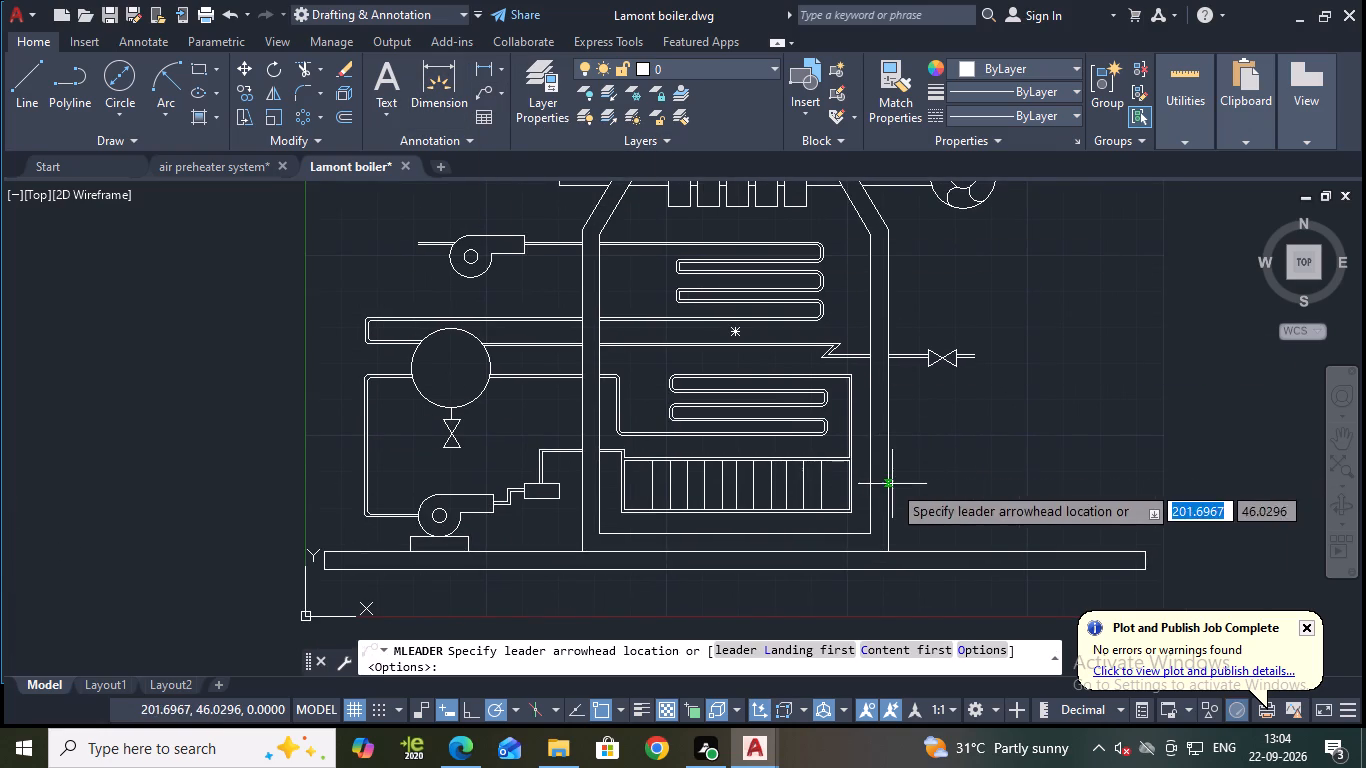
left_click(892, 484)
left_click(953, 438)
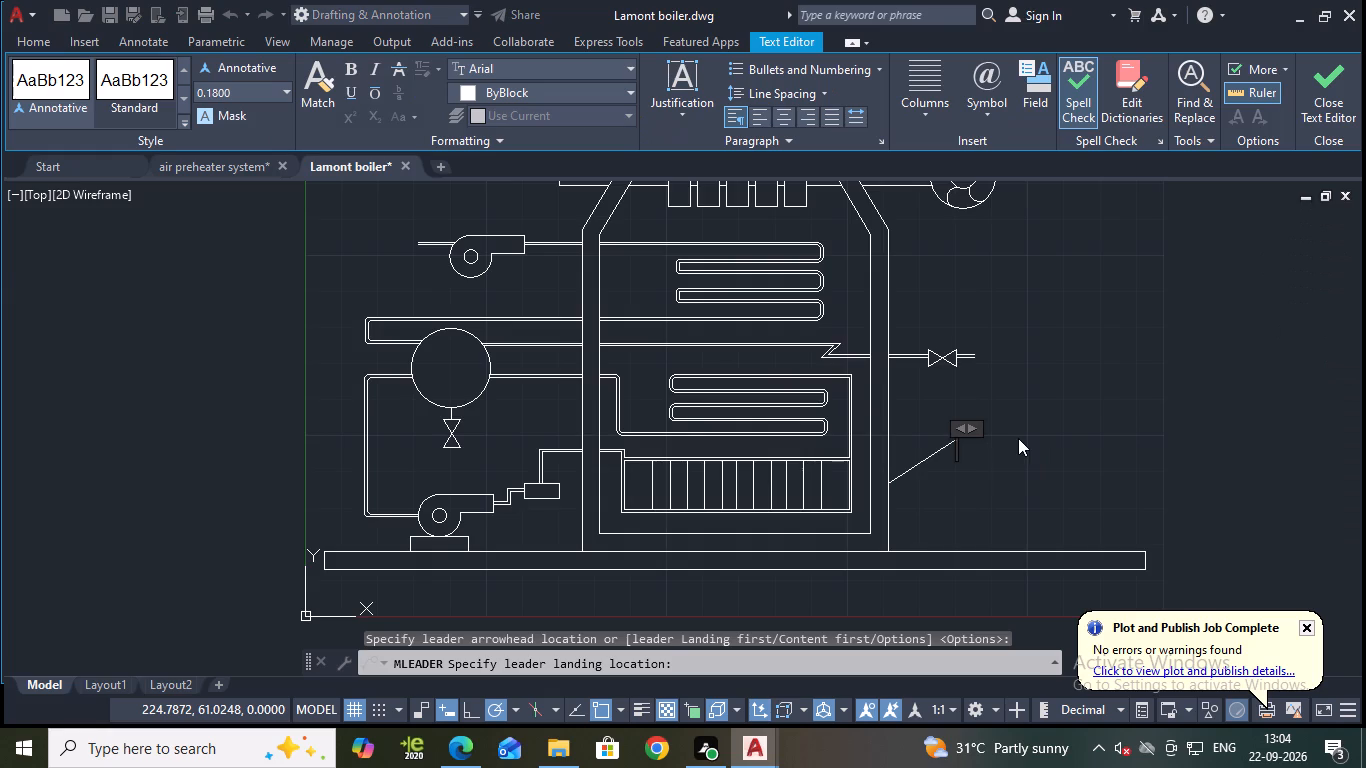
scroll(912, 449, "up", 2)
middle_click_drag(955, 472, 1040, 333)
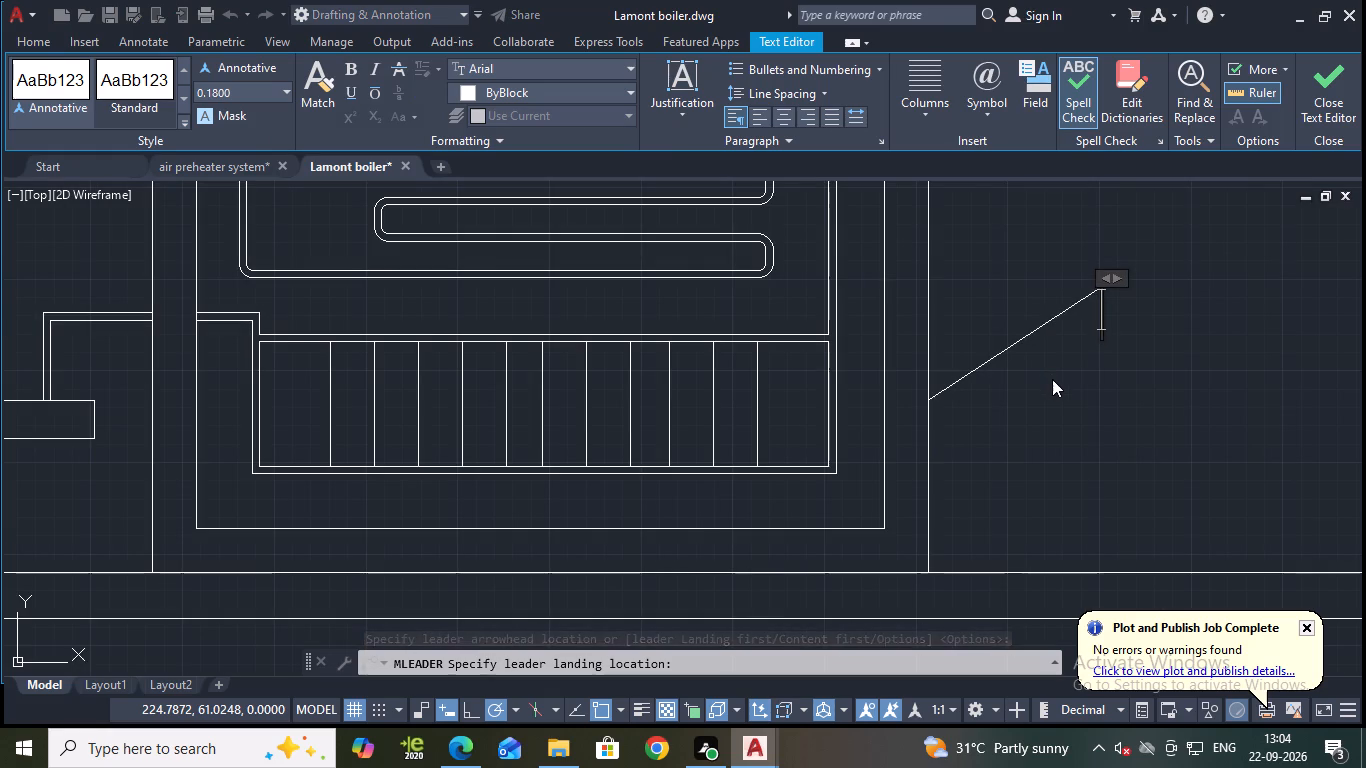
key("Escape")
Examine the size of the leader's arrowhead where it meets the boiler's outer wall.
scroll(1063, 345, "down", 2)
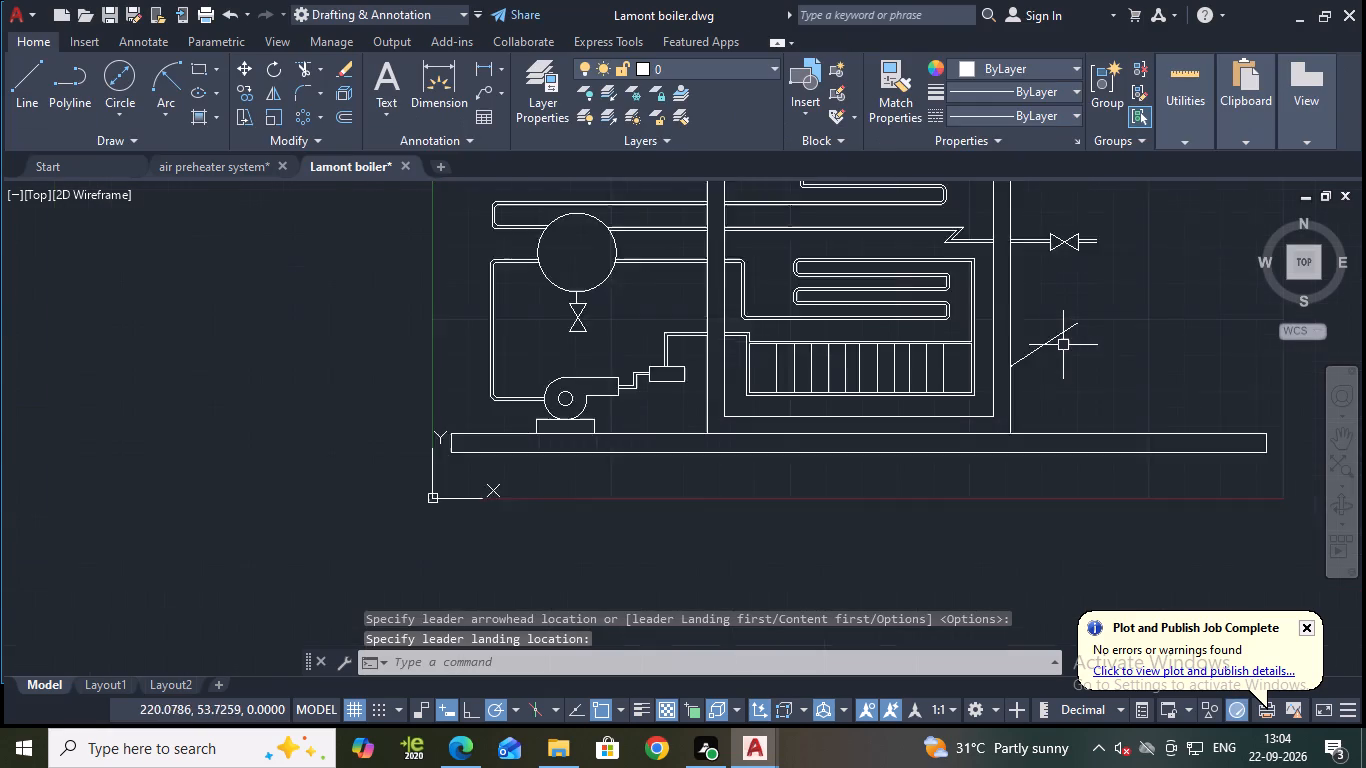
scroll(1063, 345, "down", 1)
middle_click_drag(1074, 336, 912, 384)
scroll(869, 404, "up", 3)
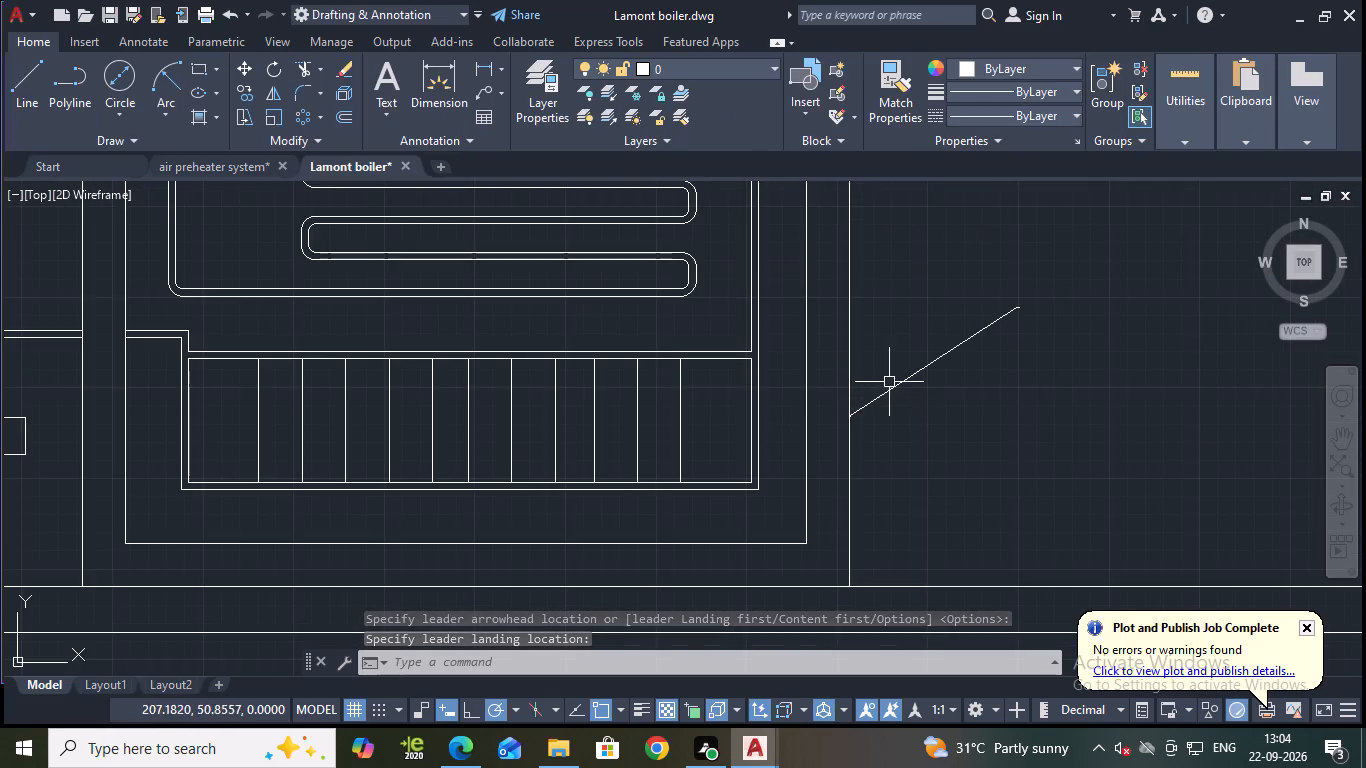
scroll(890, 382, "up", 4)
scroll(740, 460, "up", 2)
middle_click_drag(739, 463, 824, 390)
scroll(713, 442, "up", 1)
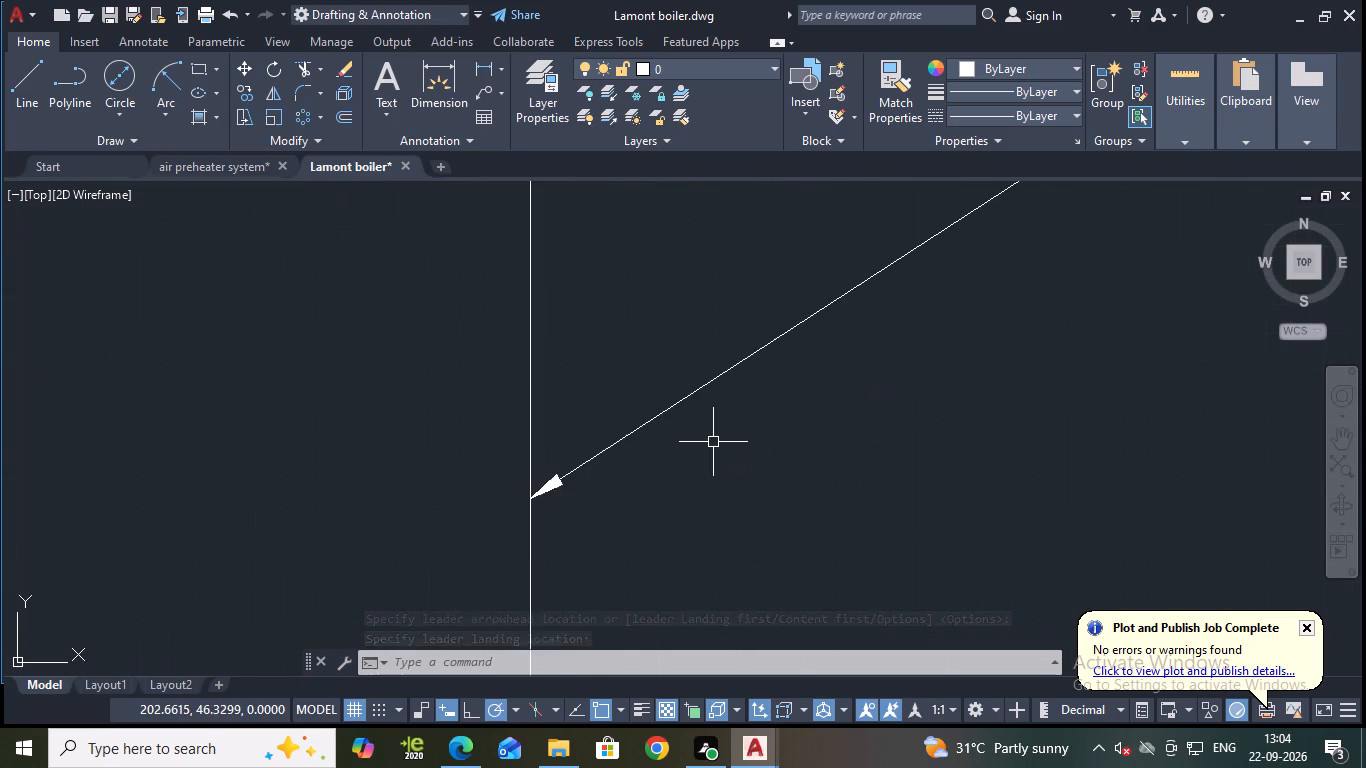
scroll(656, 471, "down", 6)
Set the Standard dimension style's arrow size to 20 and make the style current.
left_click(745, 415)
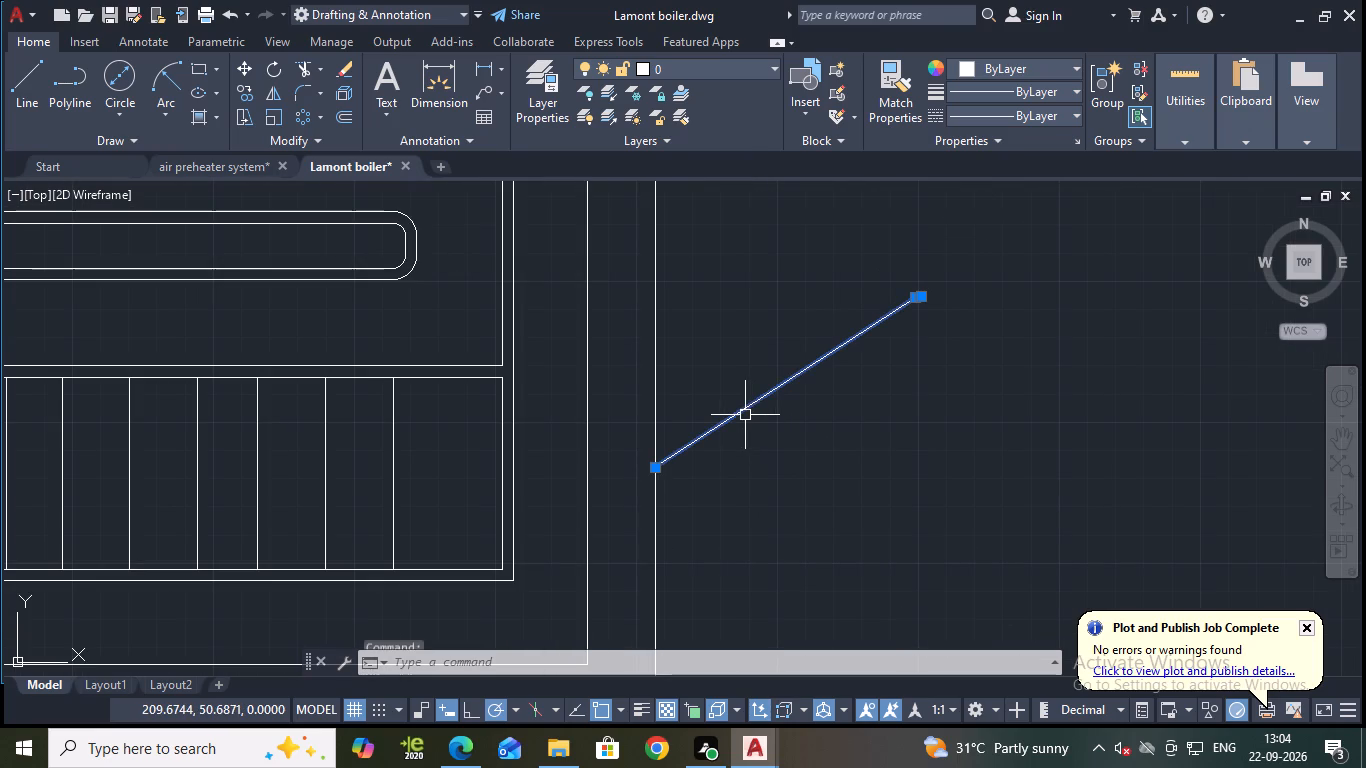
key("d")
key("Return")
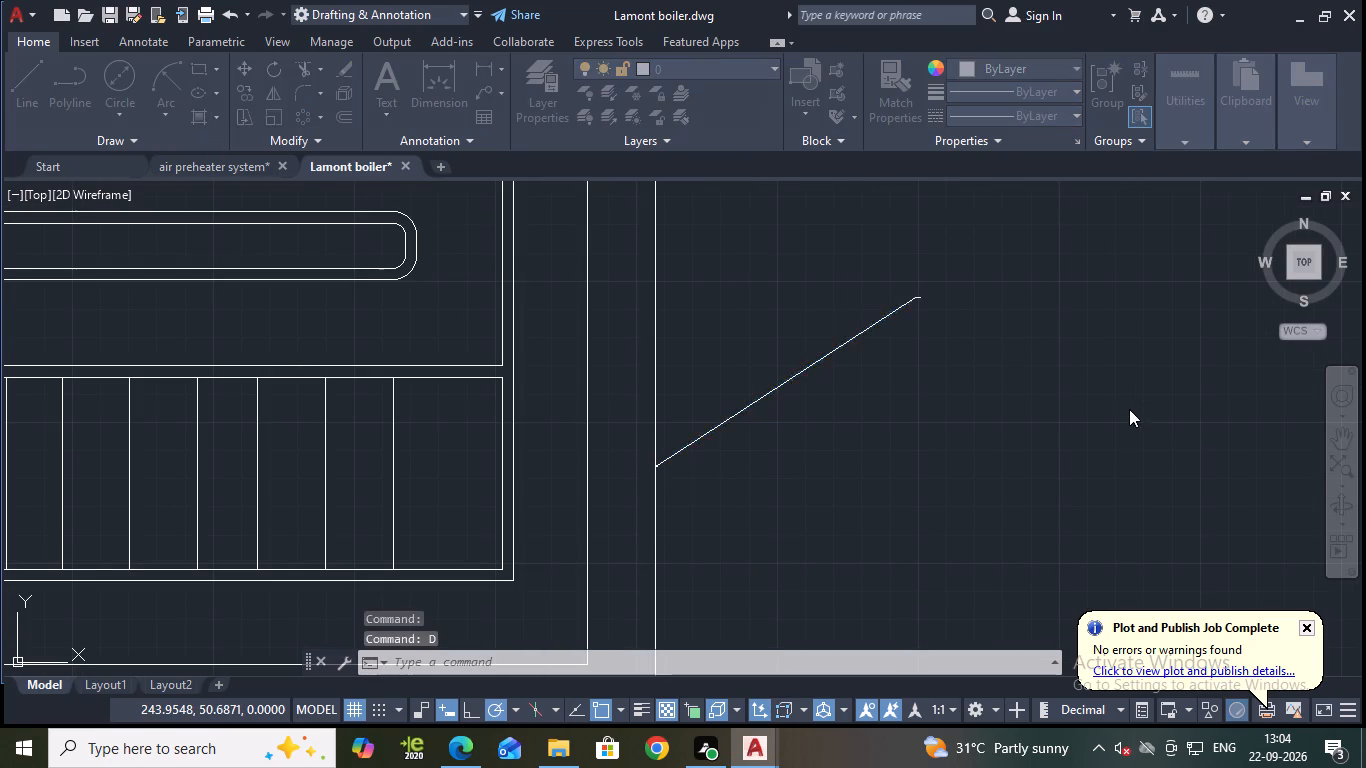
left_click(881, 329)
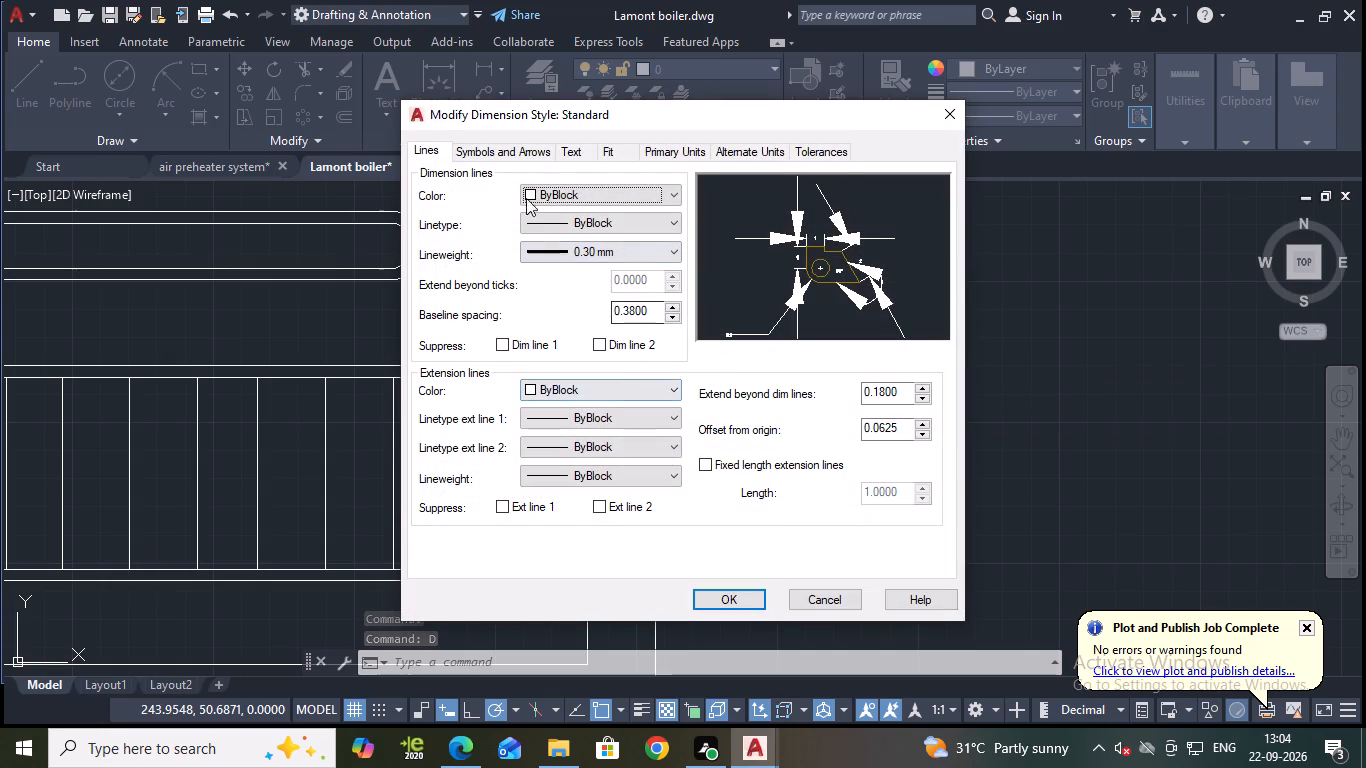
left_click(487, 152)
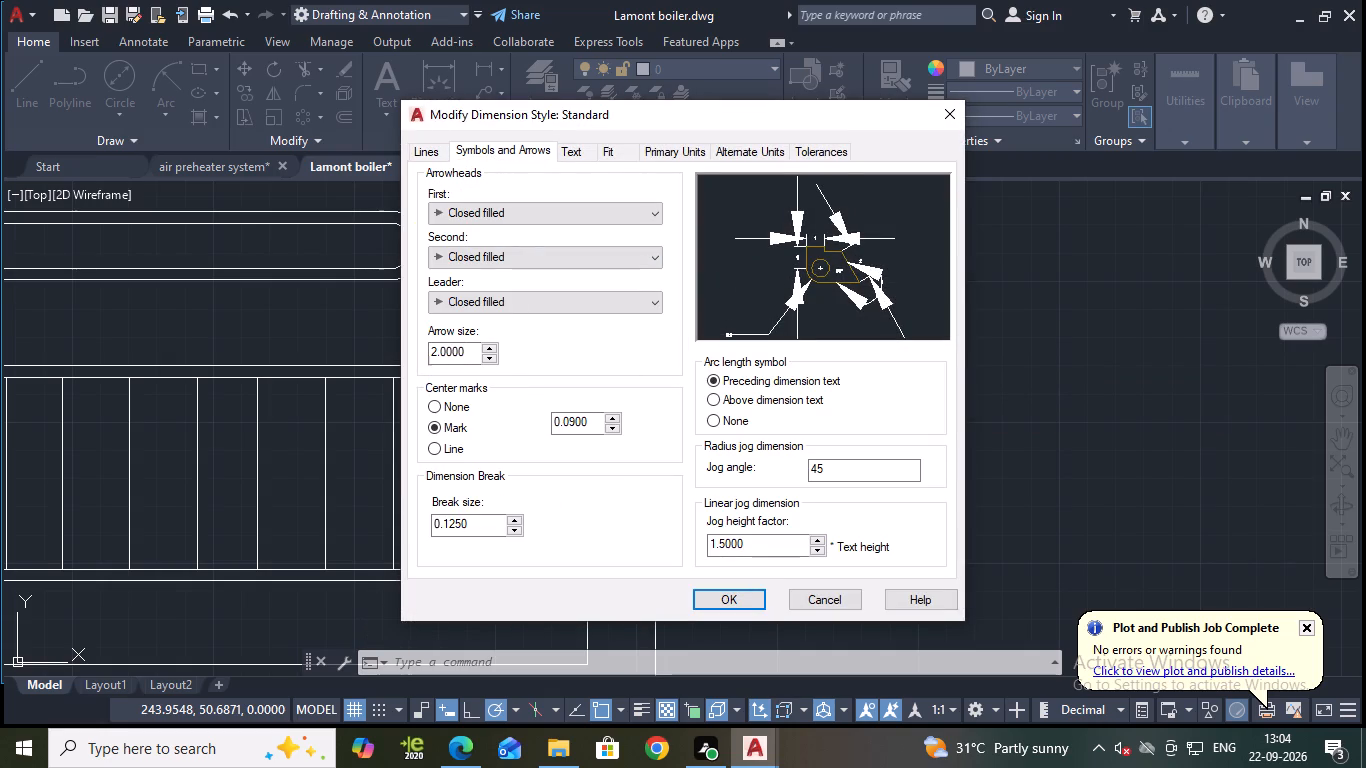
left_click_drag(460, 356, 416, 343)
left_click_drag(465, 347, 404, 345)
type("20")
key("Return")
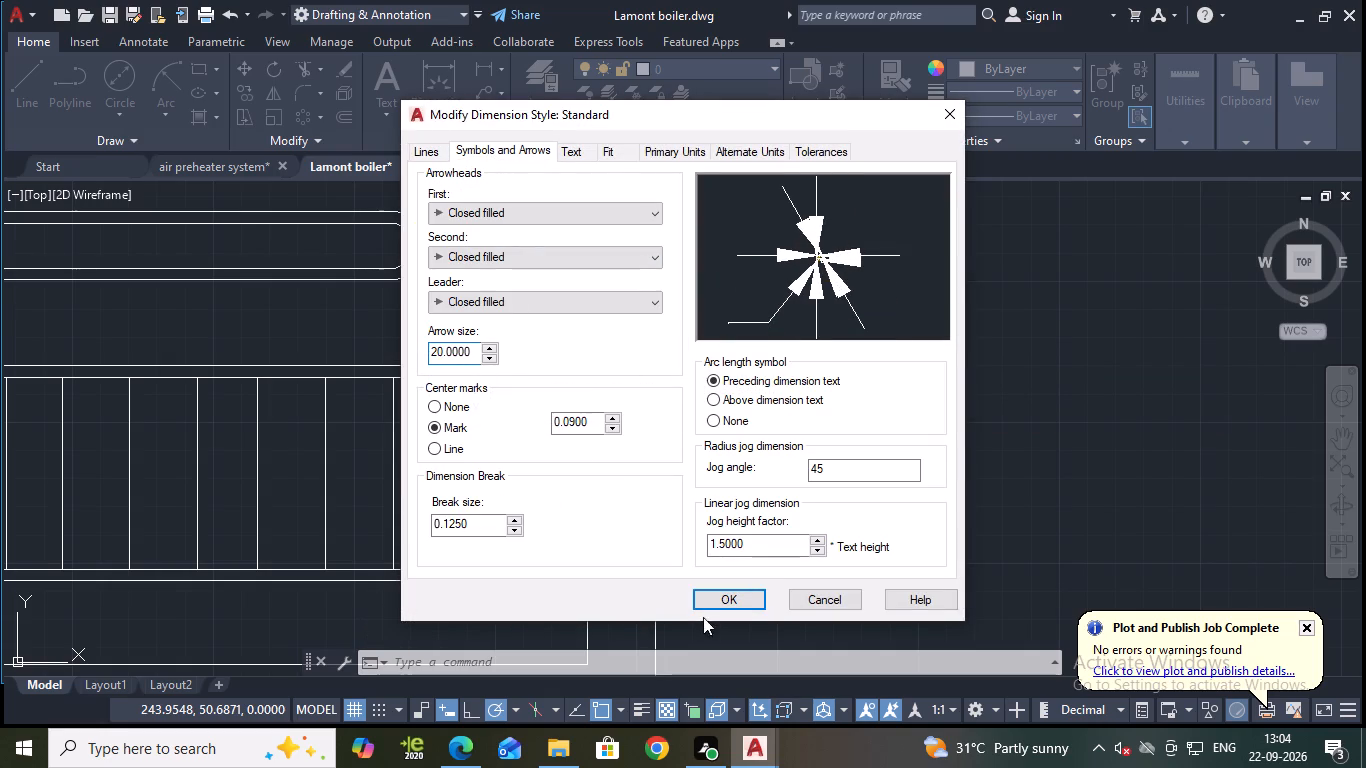
left_click(716, 602)
left_click(865, 267)
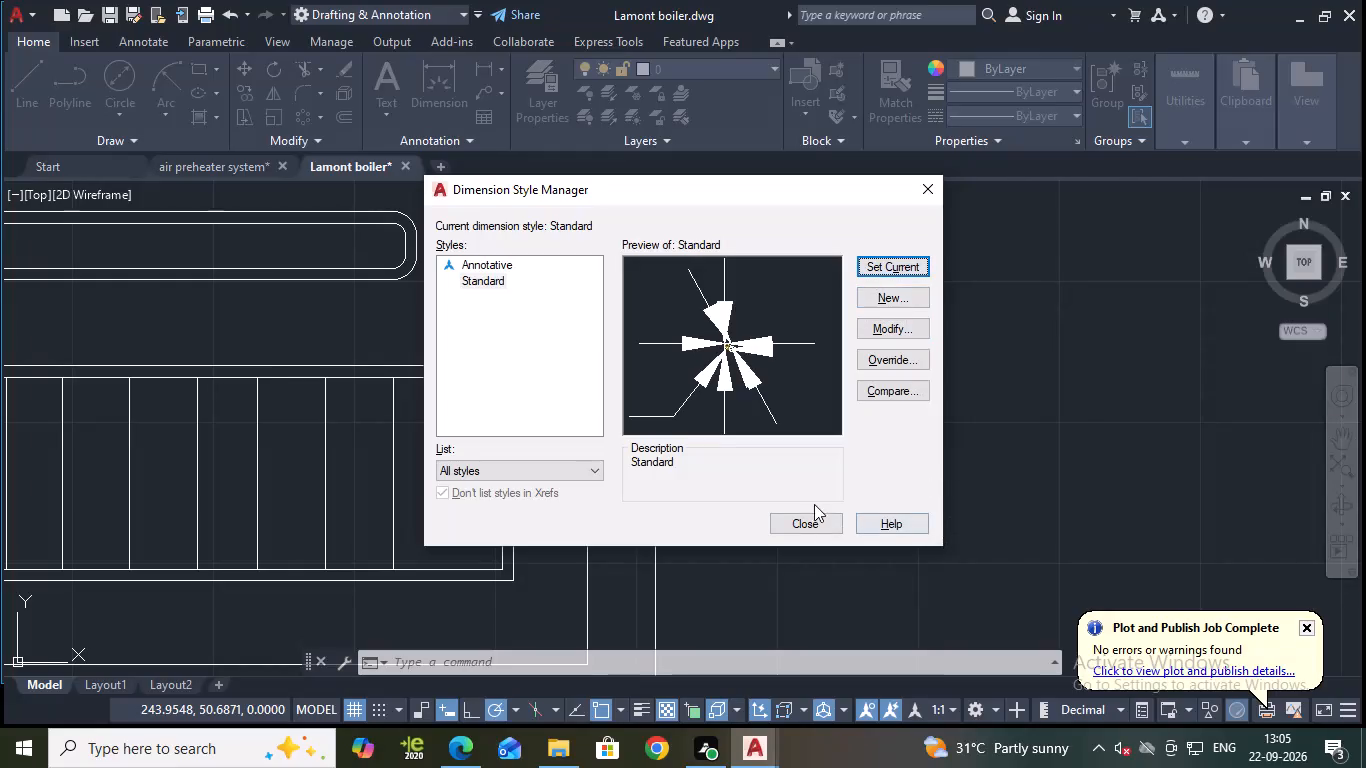
left_click(810, 515)
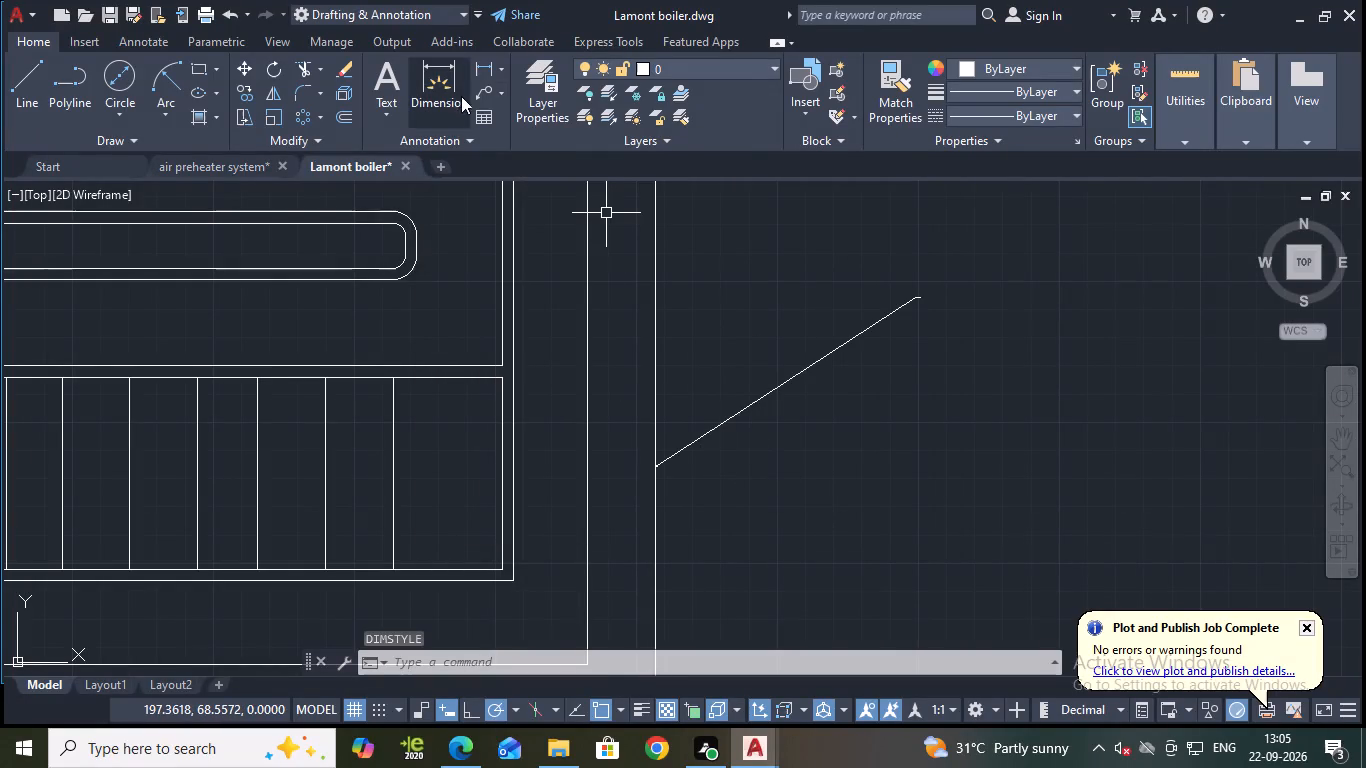
Place a second, shorter multileader without text on the boiler's outer right wall, above the first leader.
left_click(480, 92)
left_click(655, 326)
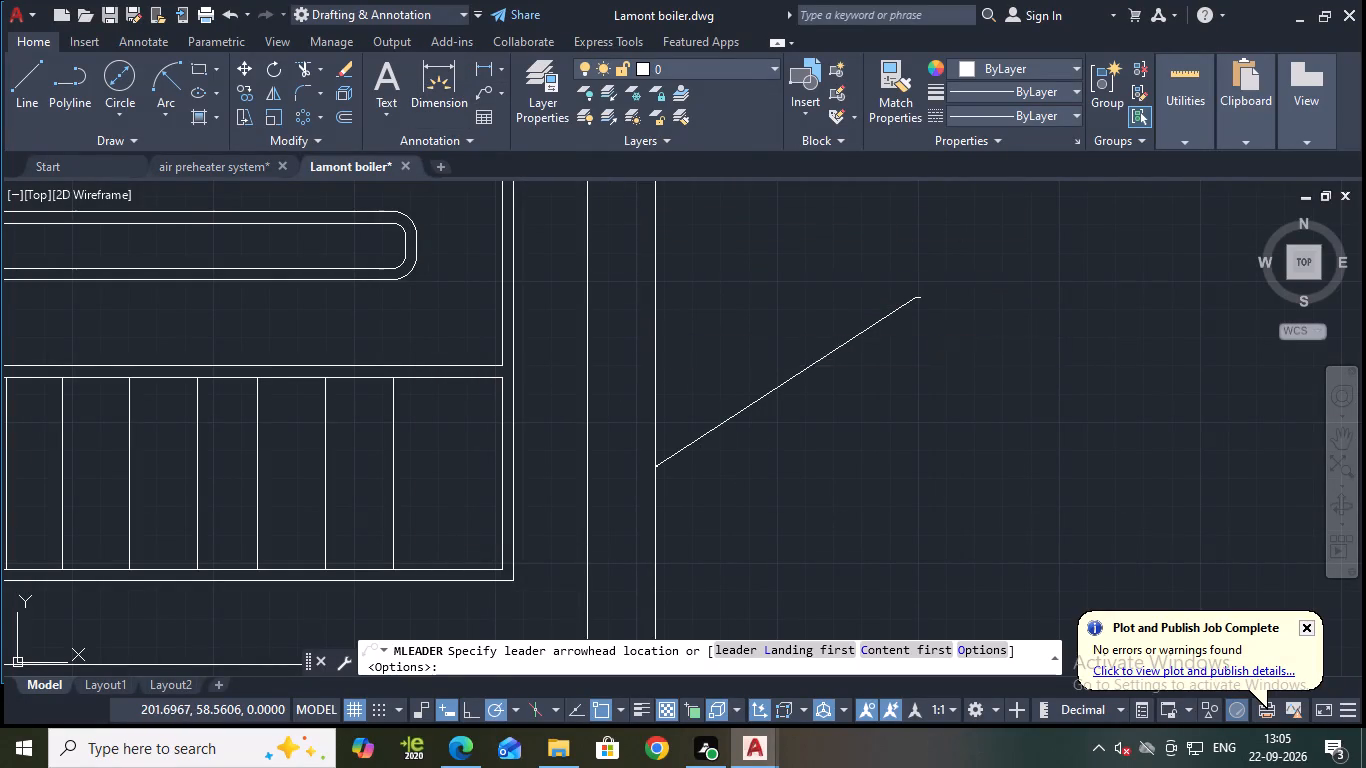
left_click(707, 253)
scroll(715, 323, "up", 2)
scroll(625, 322, "up", 2)
scroll(625, 322, "down", 5)
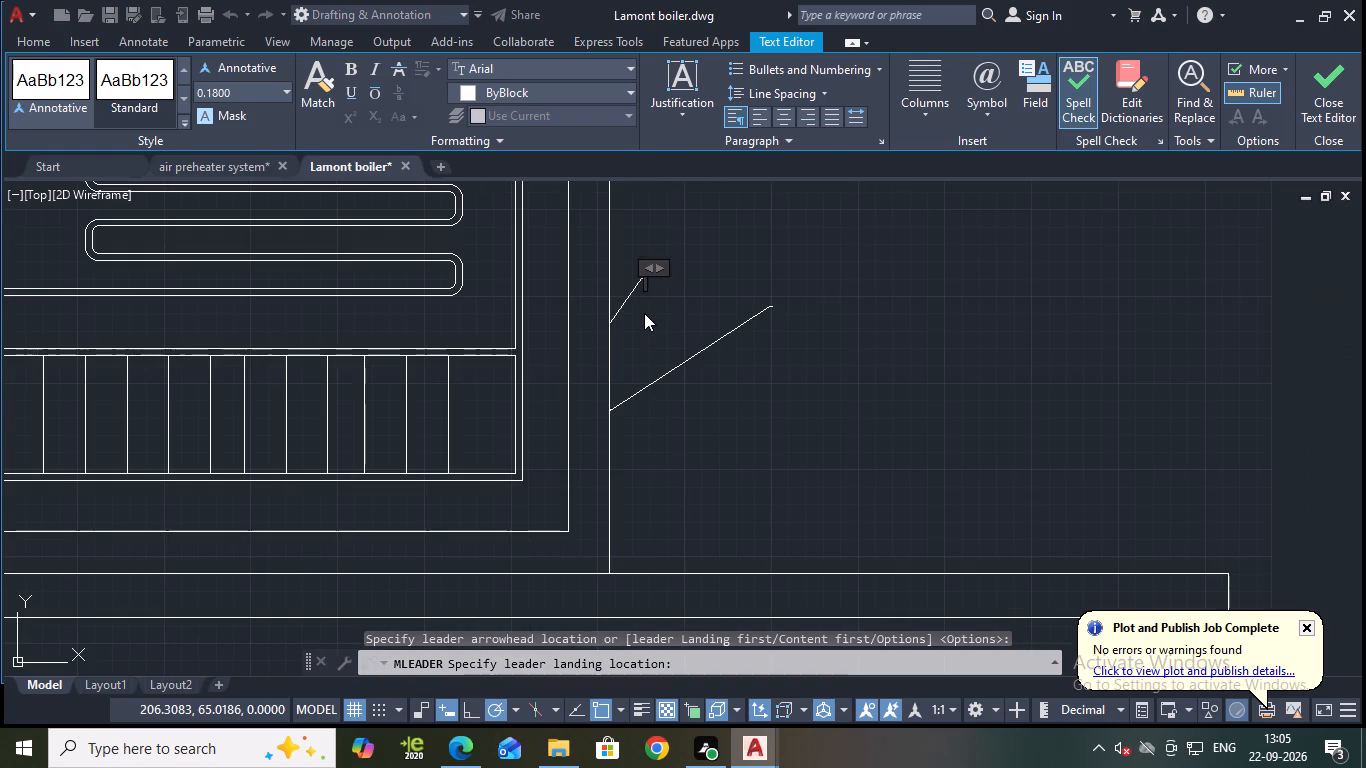
key("Escape")
scroll(646, 312, "down", 1)
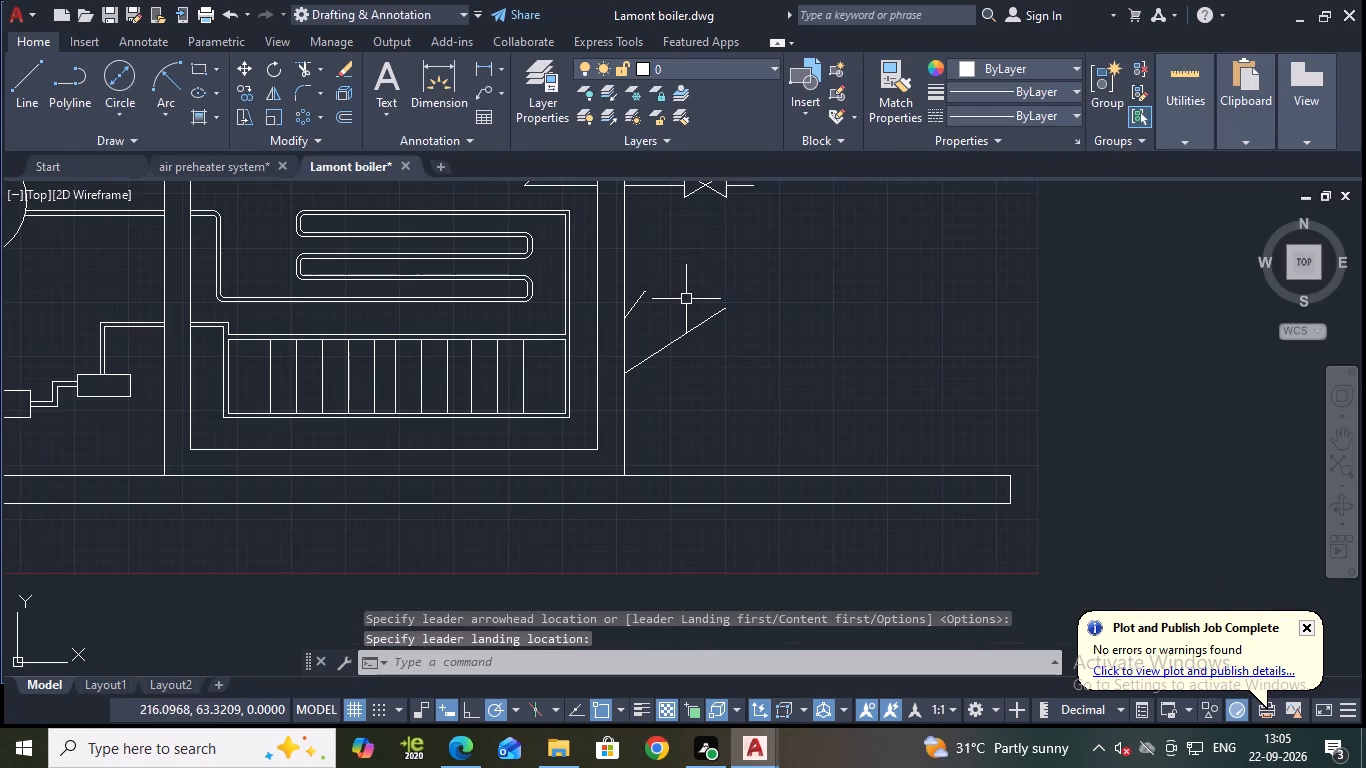
left_click(478, 88)
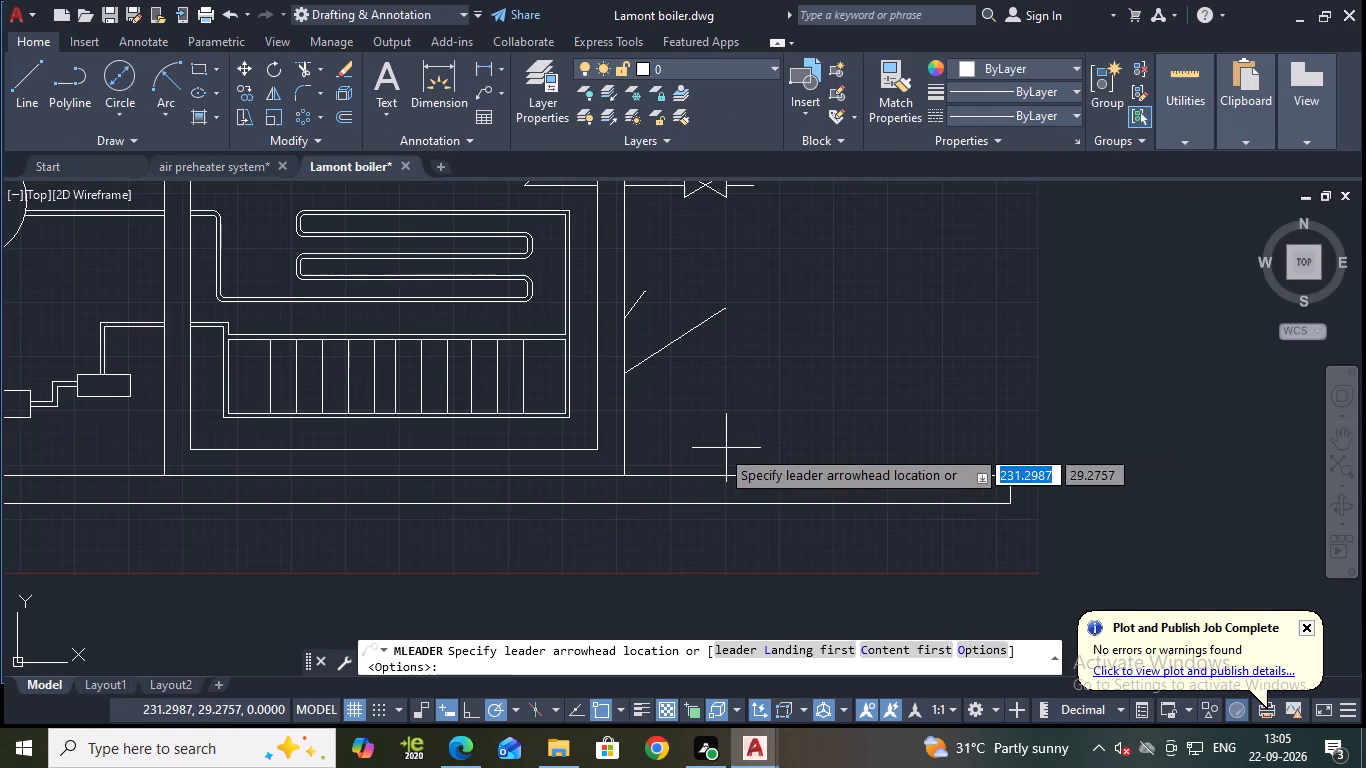
key("Escape")
Set the Standard dimension style's arrow size to 100 and make the style current.
key("d")
key("Return")
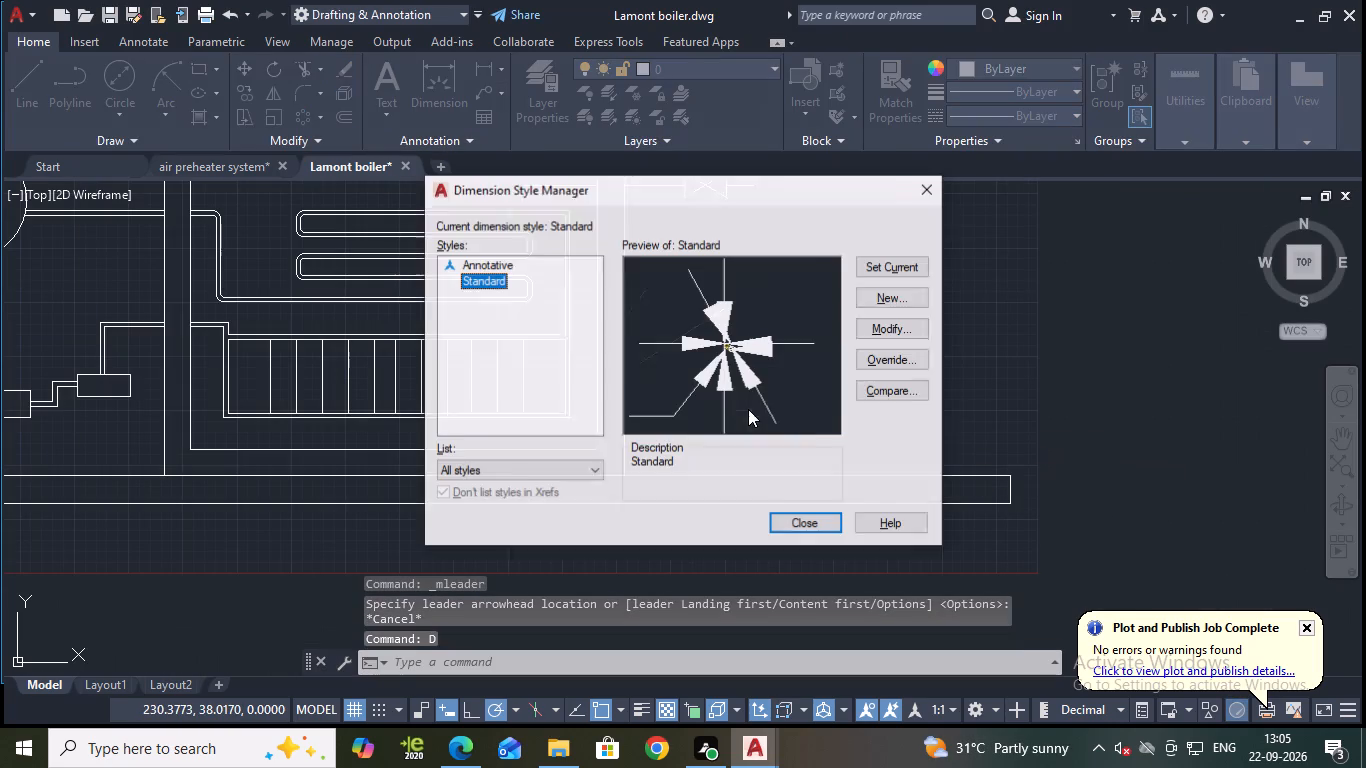
left_click(902, 327)
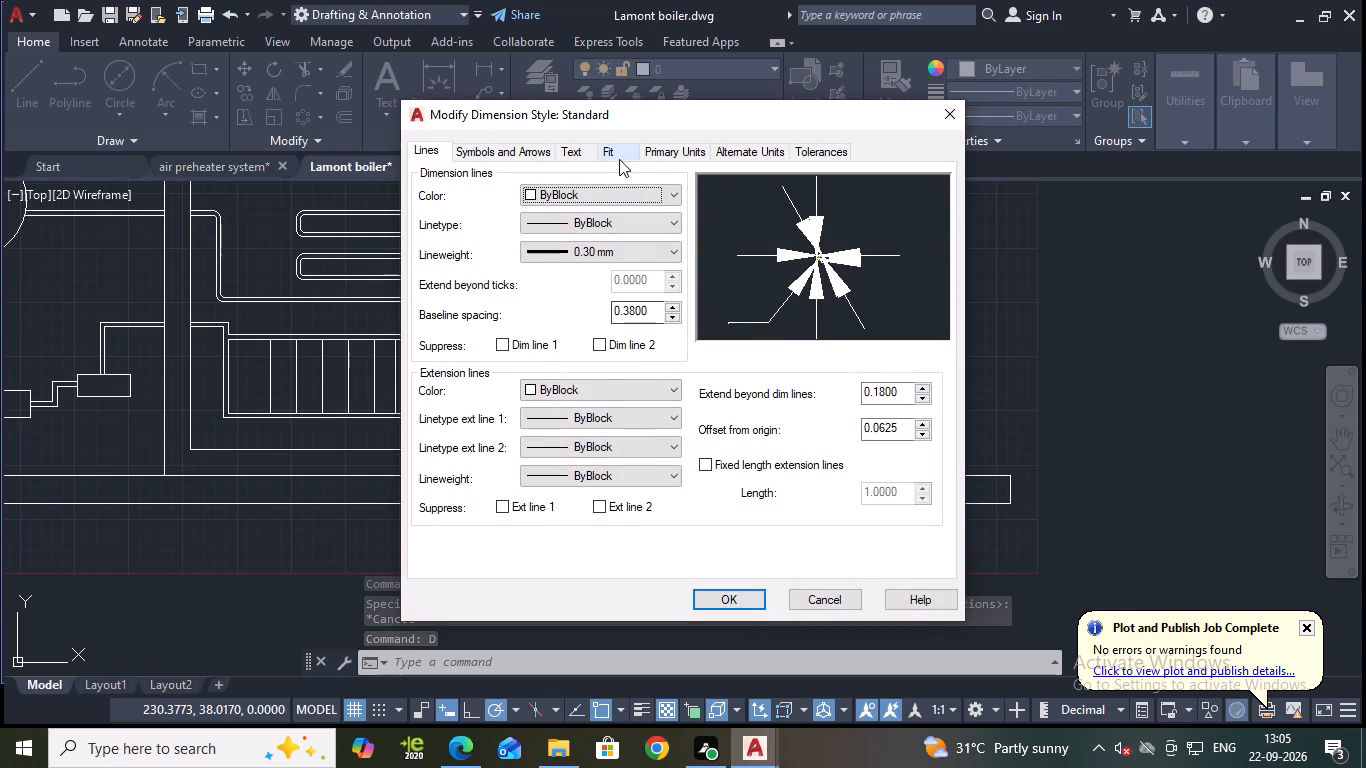
left_click(526, 151)
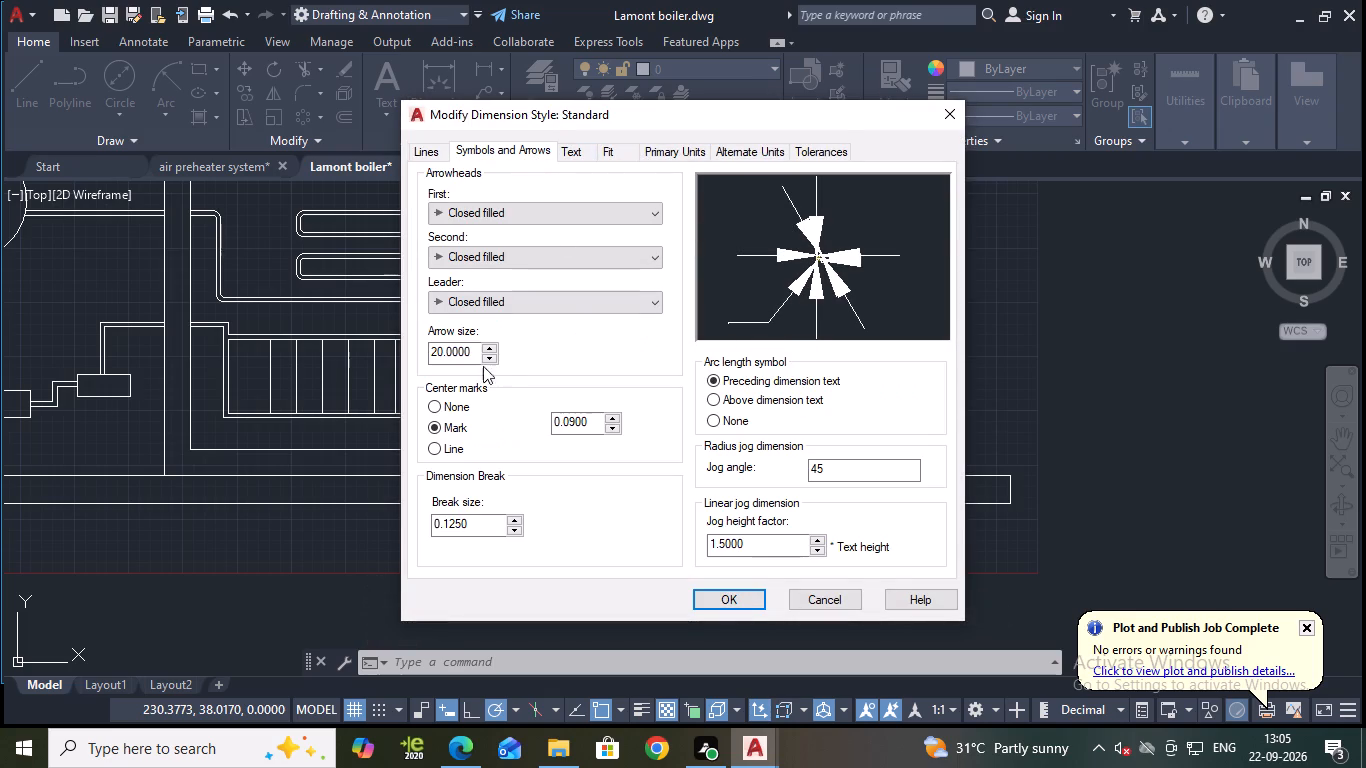
left_click_drag(478, 353, 423, 352)
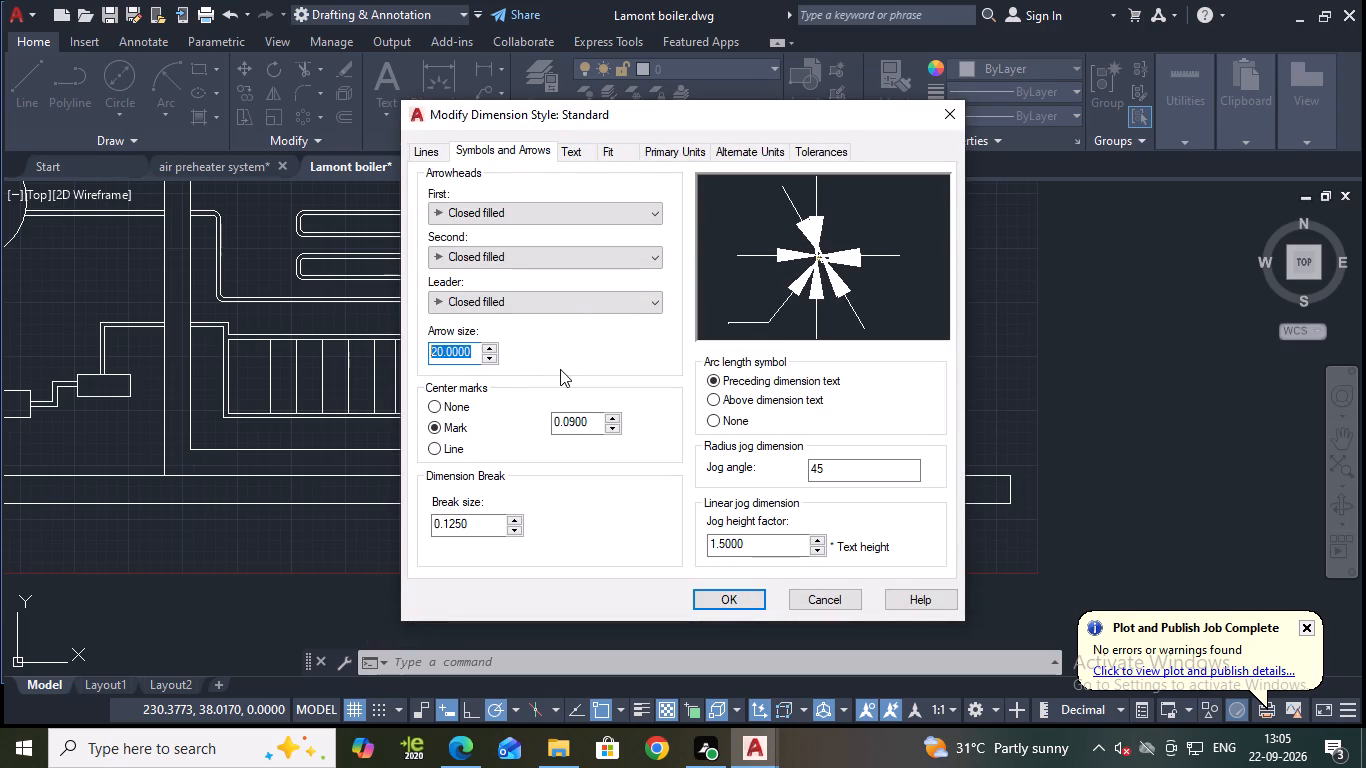
type("100")
key("Return")
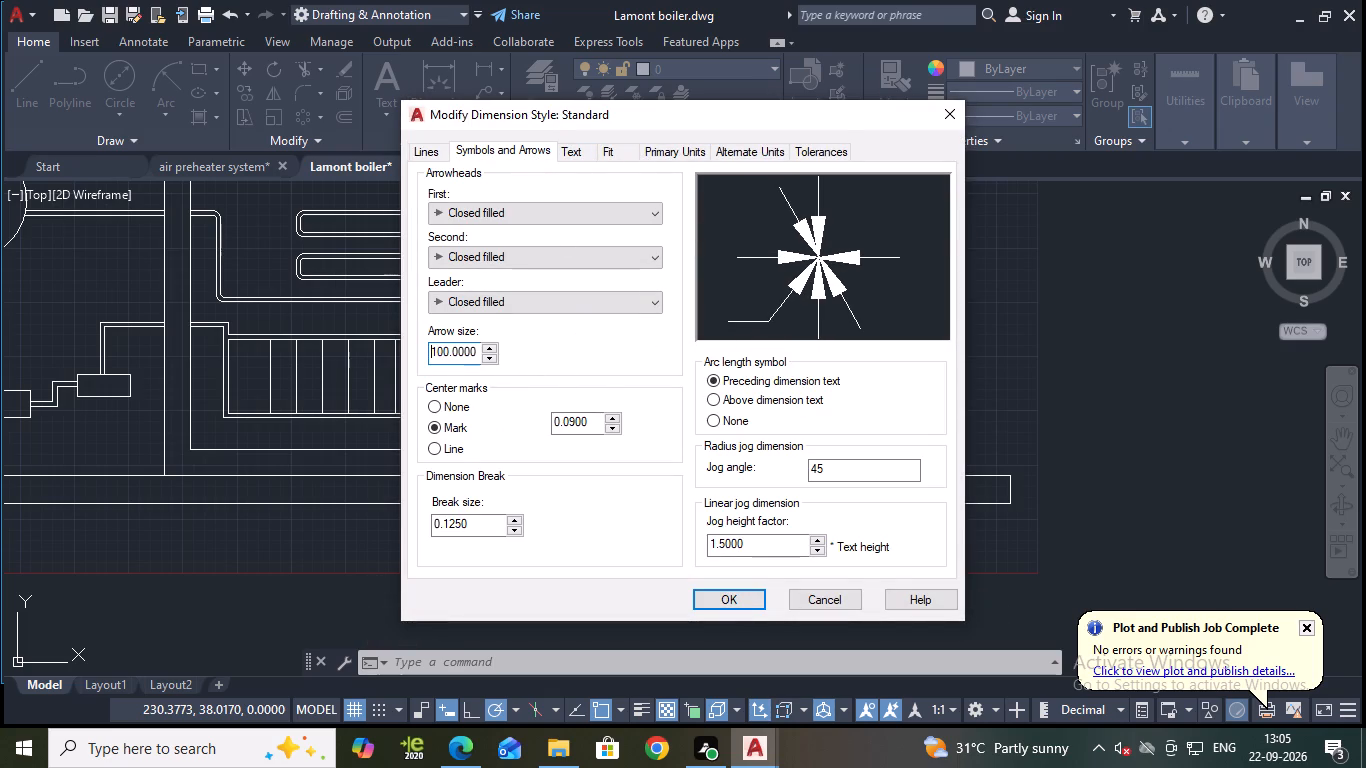
left_click(751, 604)
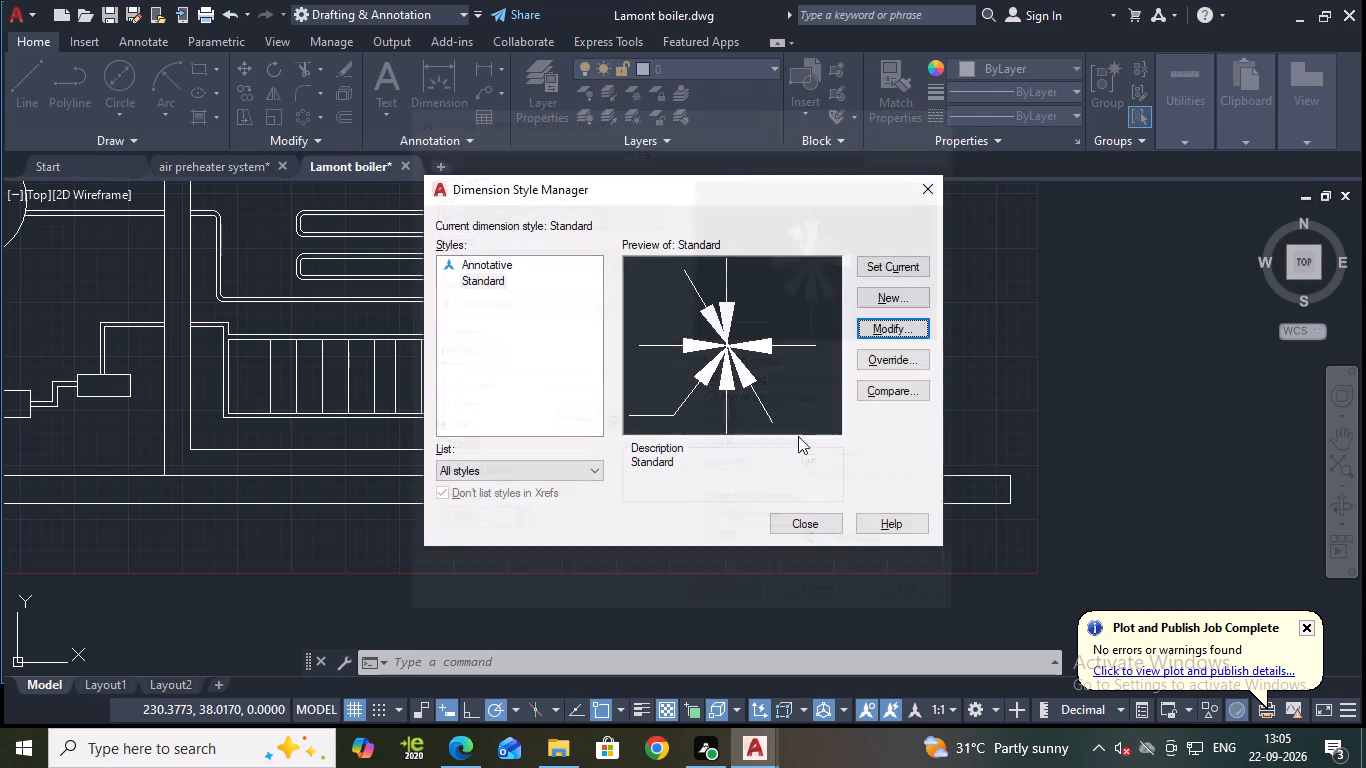
left_click(866, 273)
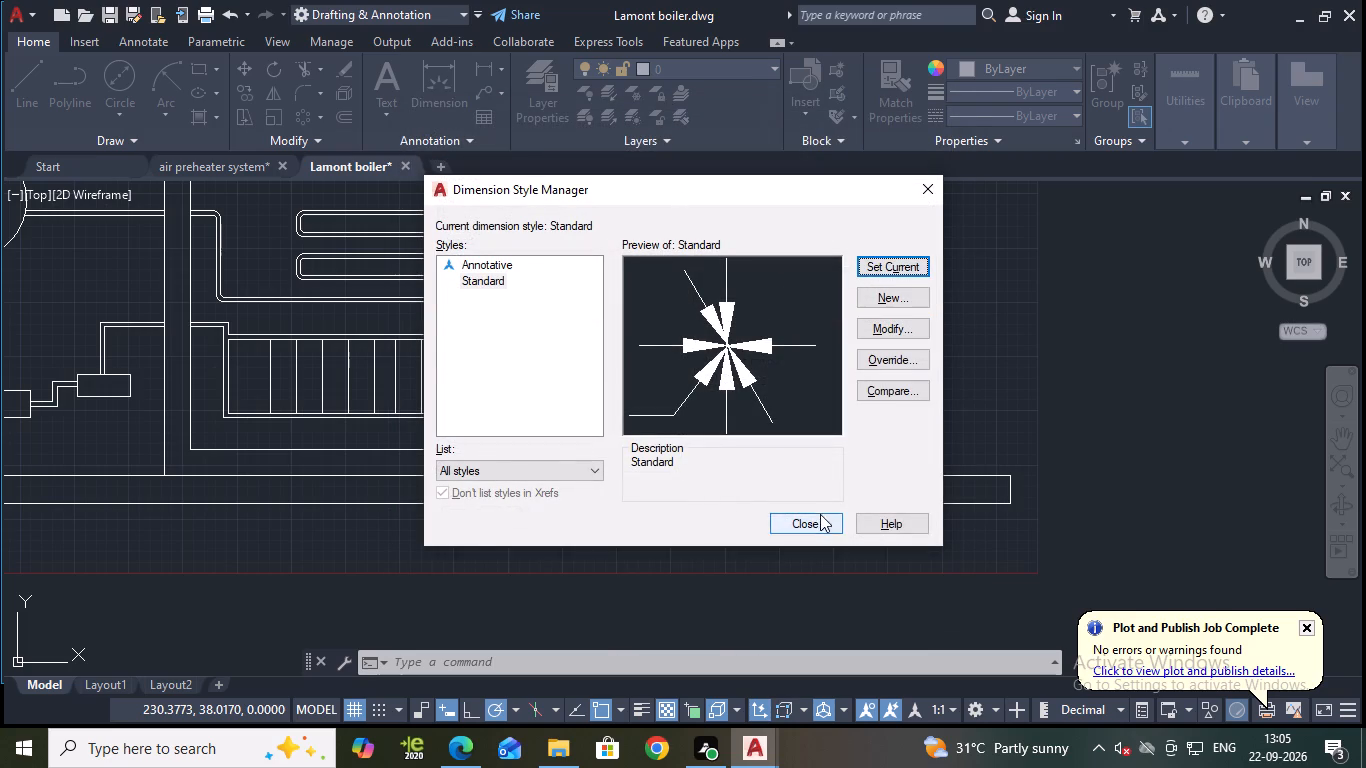
left_click(819, 515)
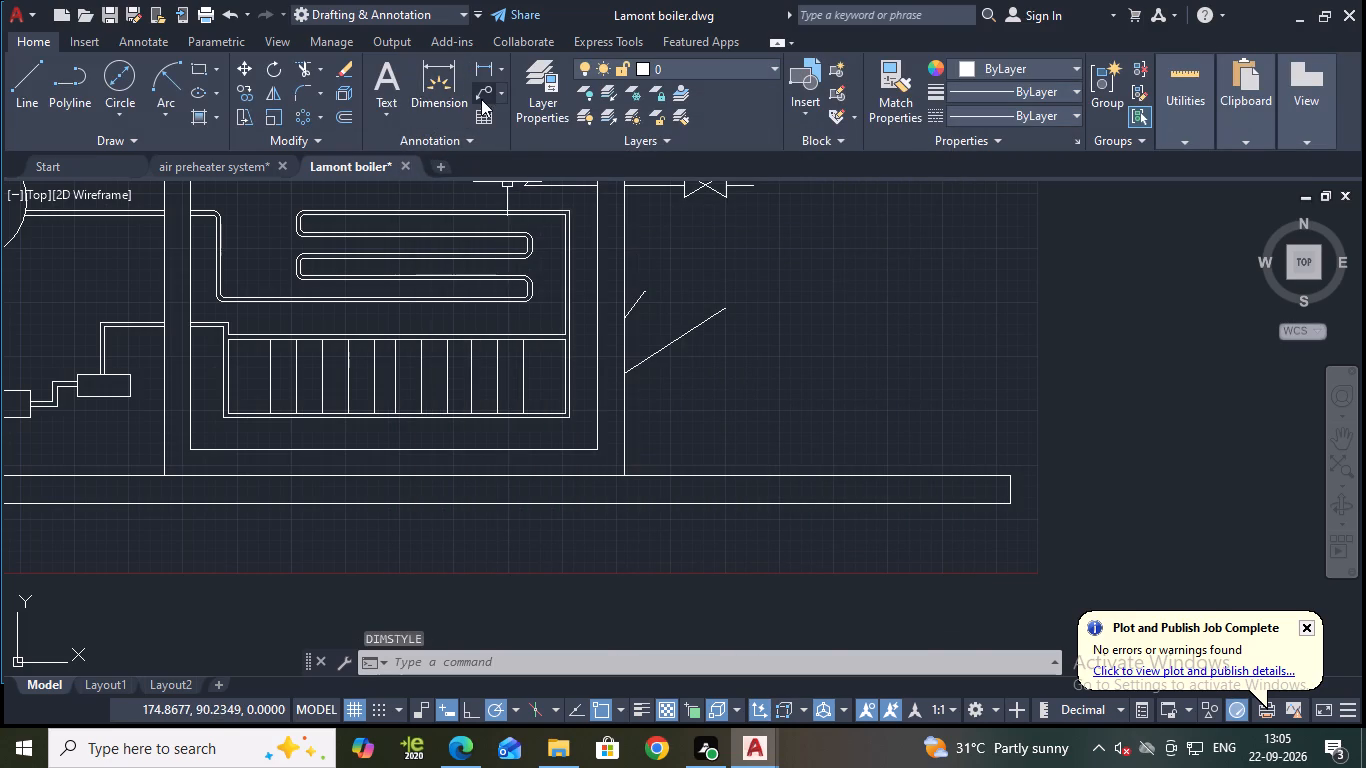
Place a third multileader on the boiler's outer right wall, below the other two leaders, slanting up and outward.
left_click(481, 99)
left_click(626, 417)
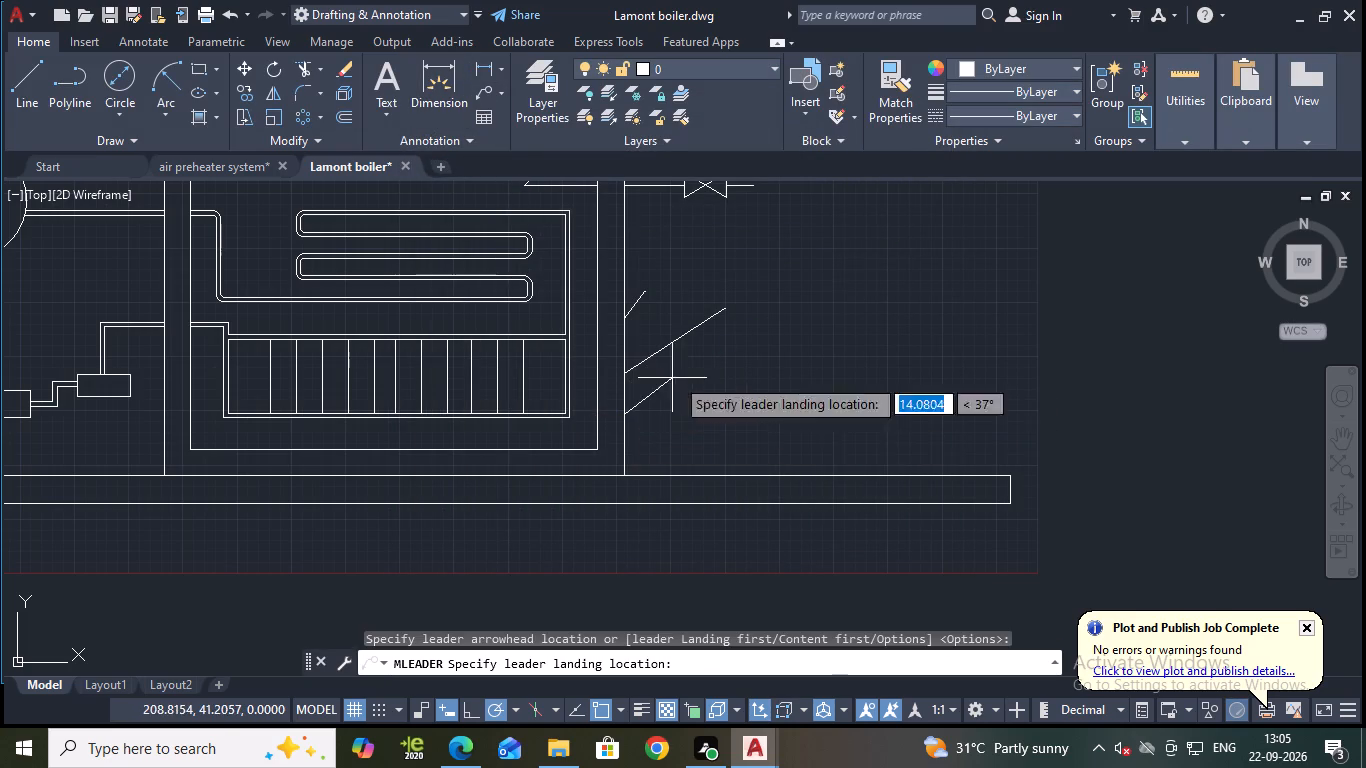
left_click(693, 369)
Examine the new leader's arrowhead size where it meets the outer wall, and end the leader without text.
scroll(637, 414, "up", 5)
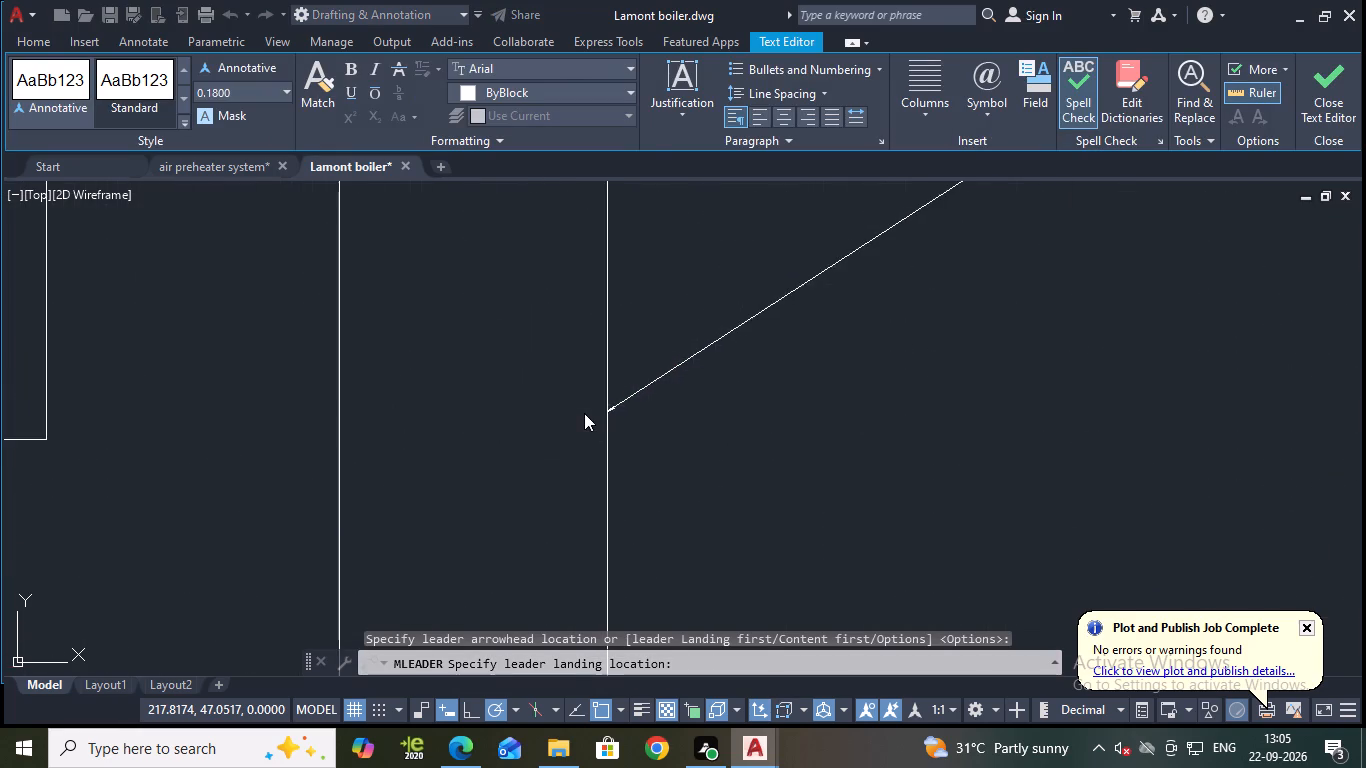
scroll(599, 400, "up", 3)
middle_click_drag(680, 319, 673, 576)
scroll(673, 506, "down", 2)
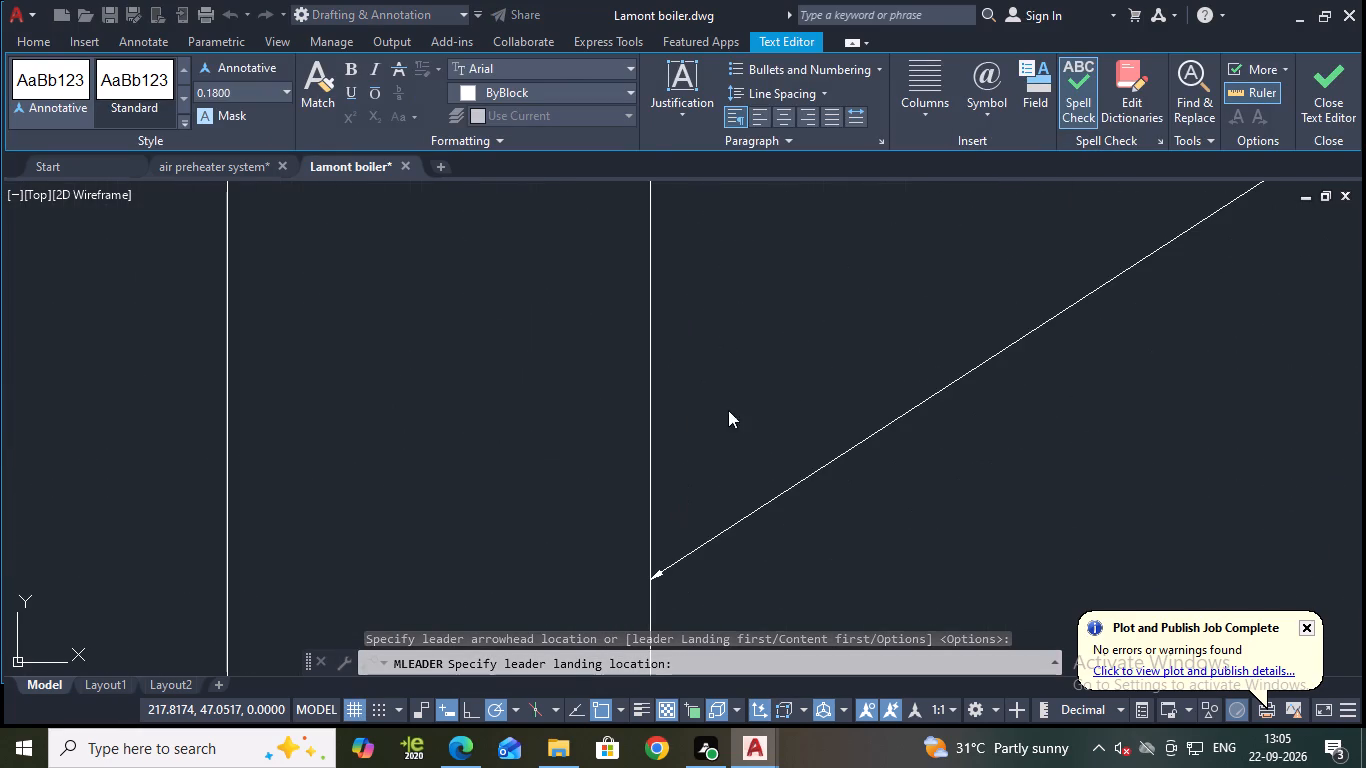
middle_click_drag(728, 410, 640, 689)
scroll(630, 467, "down", 1)
middle_click_drag(660, 477, 825, 293)
scroll(834, 470, "down", 2)
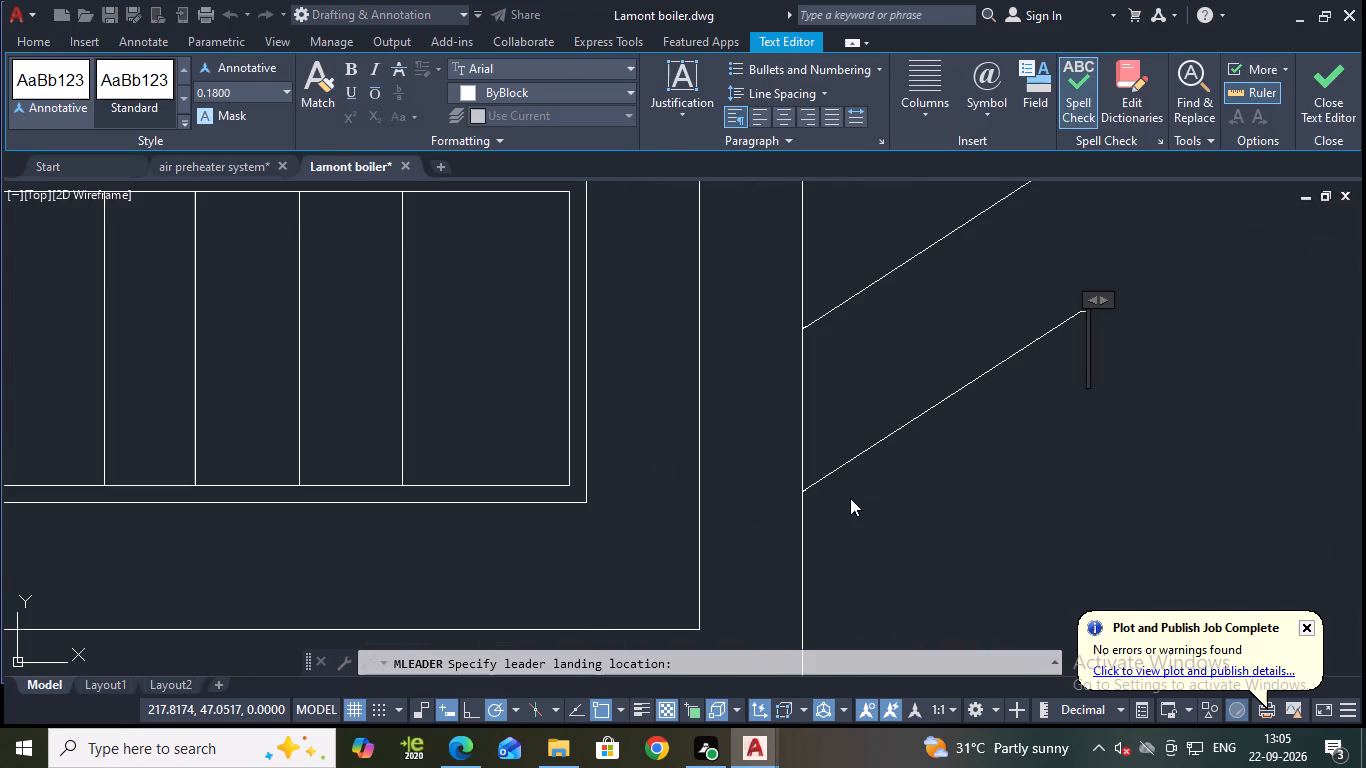
key("Escape")
Erase all three leaders from the boiler's outer right wall.
scroll(853, 492, "down", 2)
left_click_drag(914, 516, 891, 472)
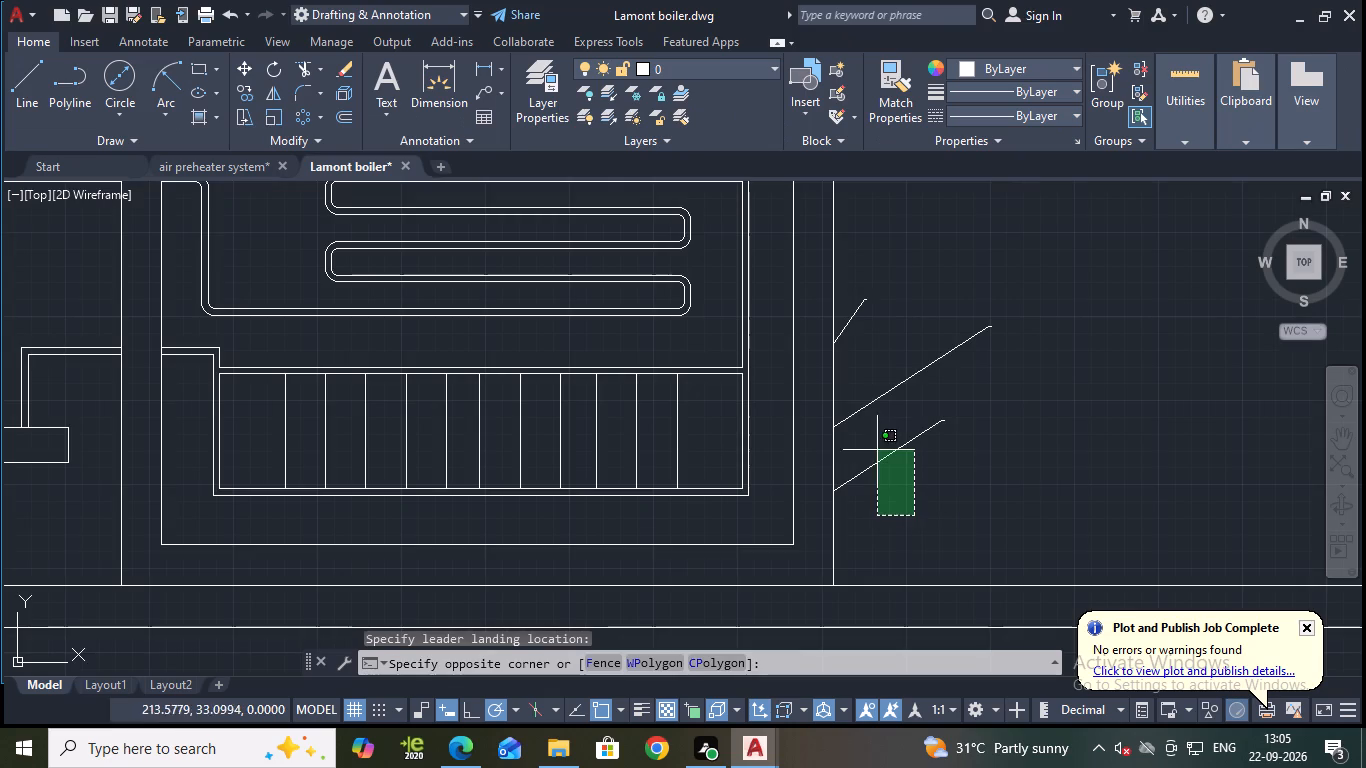
left_click(852, 286)
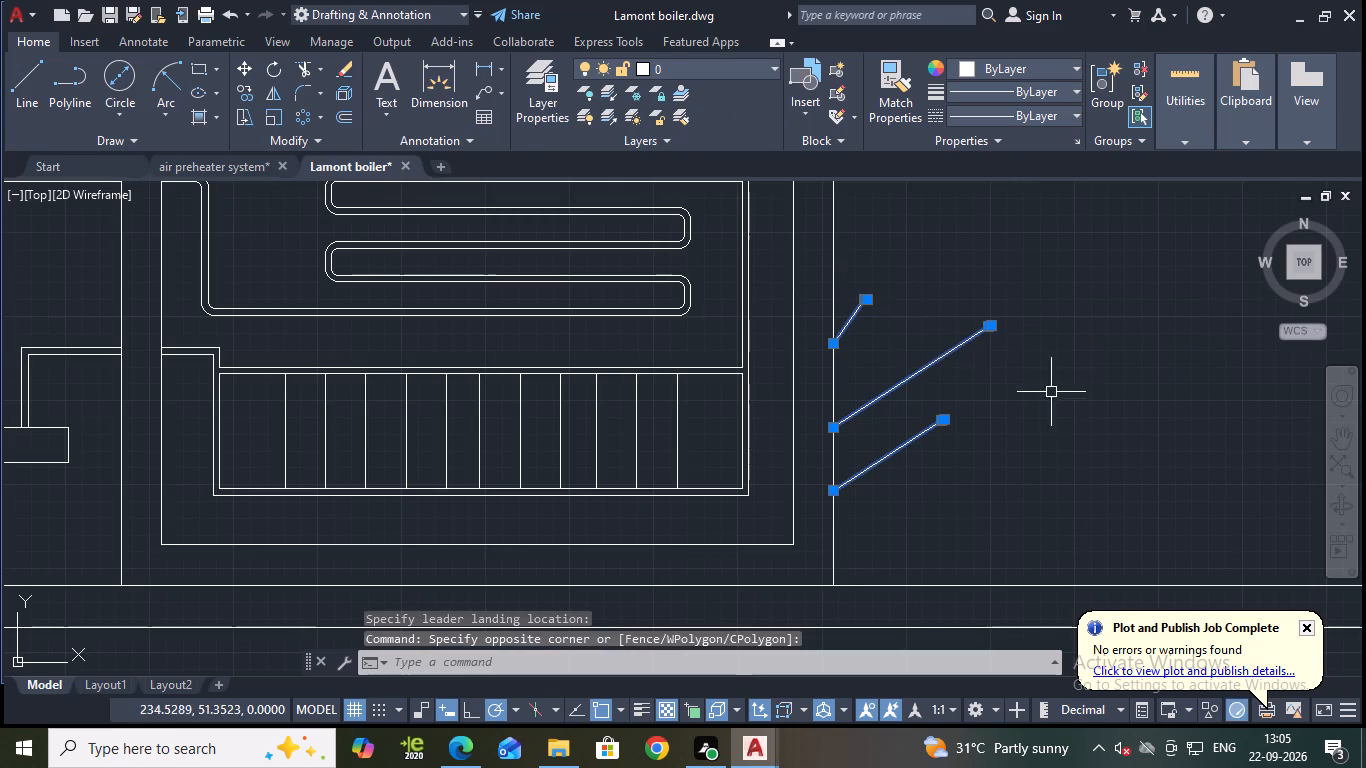
key("e")
key("Return")
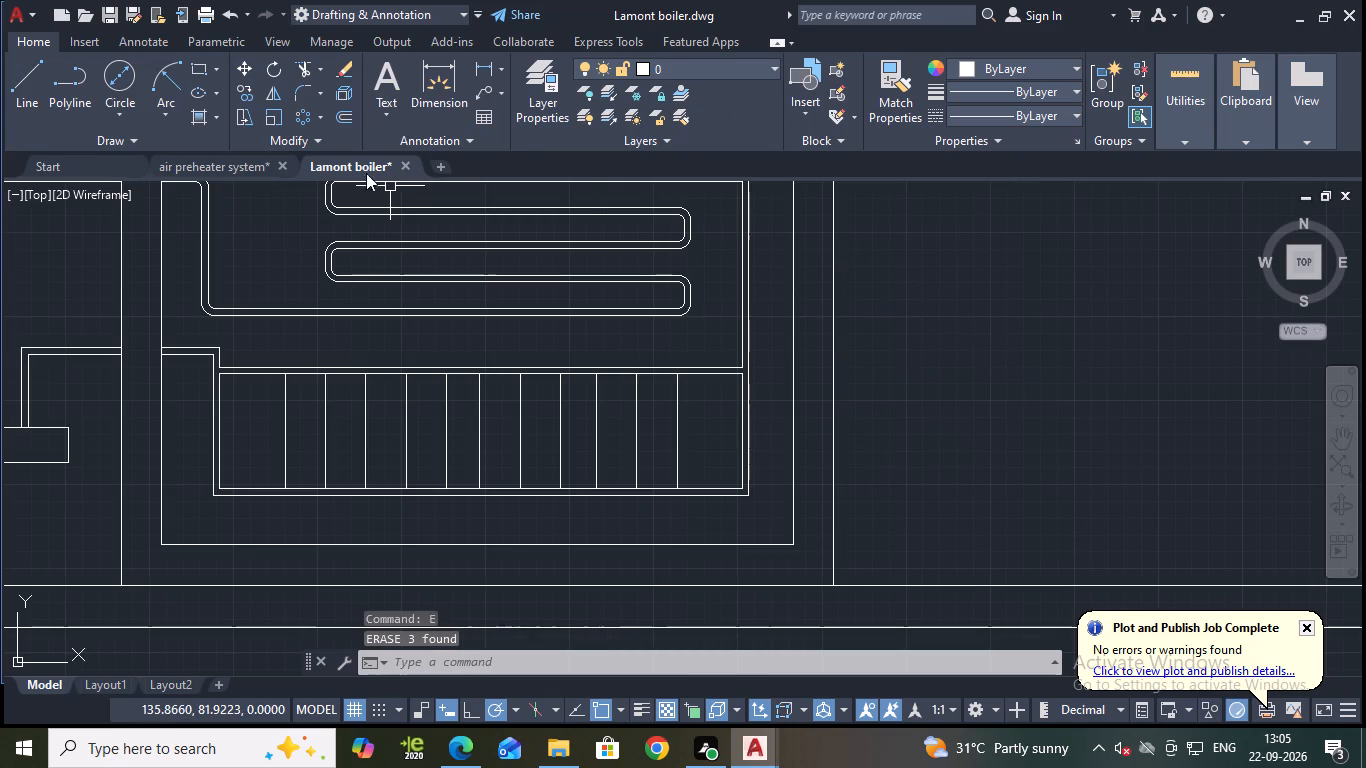
Open the Standard multileader style for modification and set its arrowhead size to 20.
left_click(424, 144)
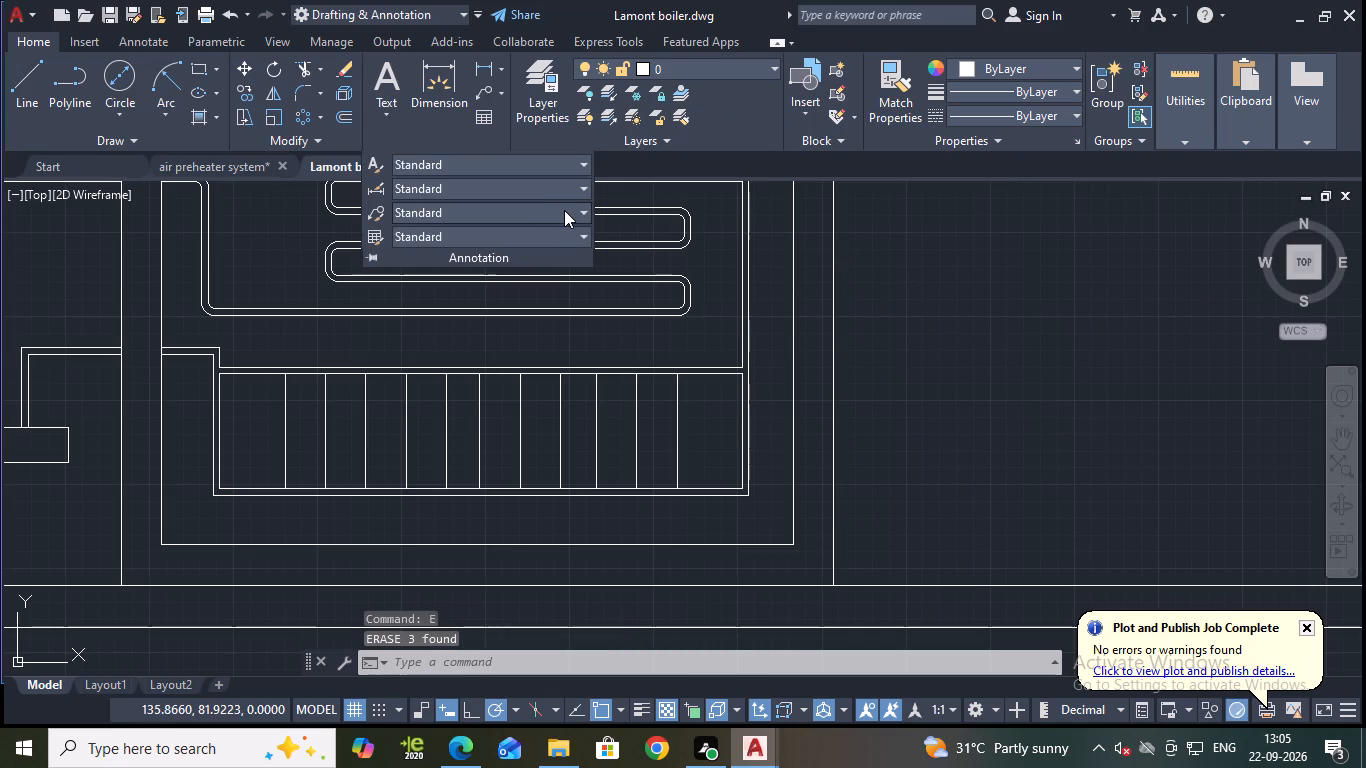
left_click(564, 210)
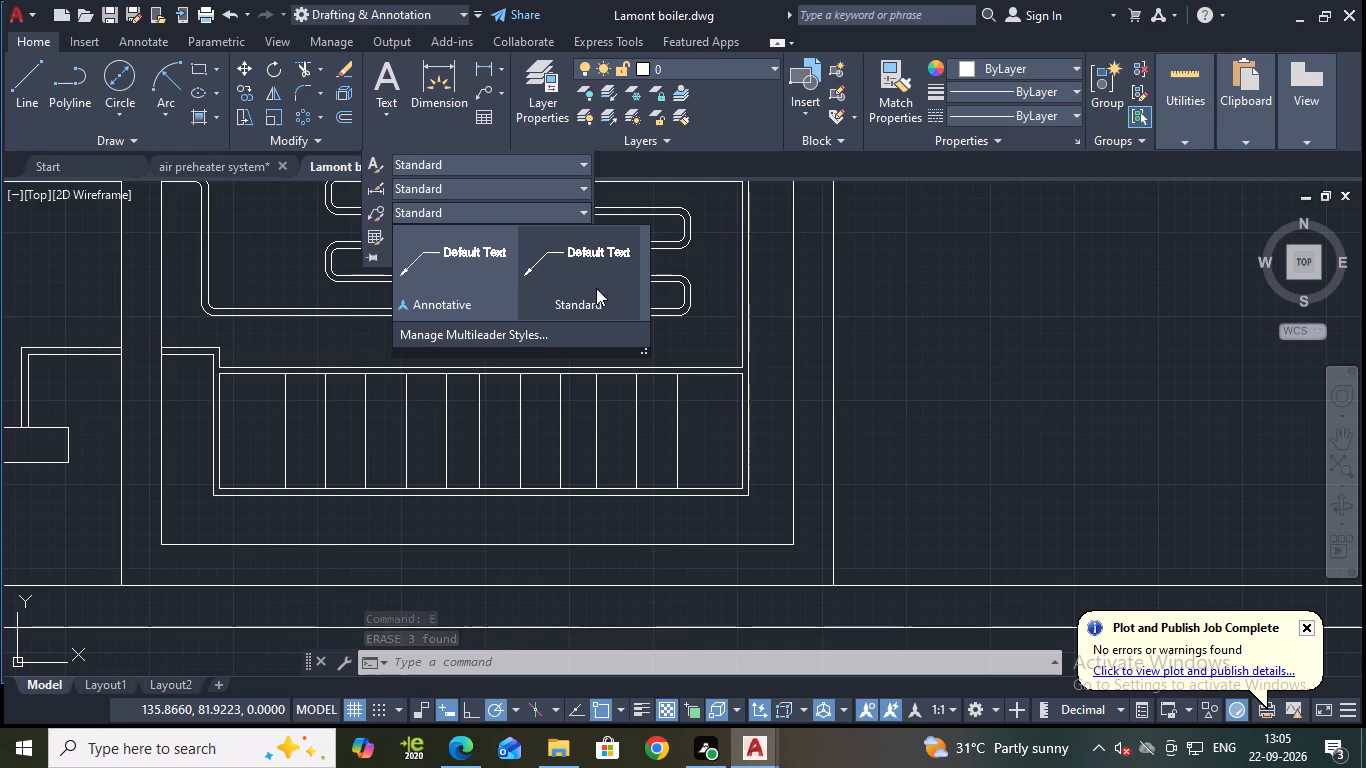
left_click(615, 327)
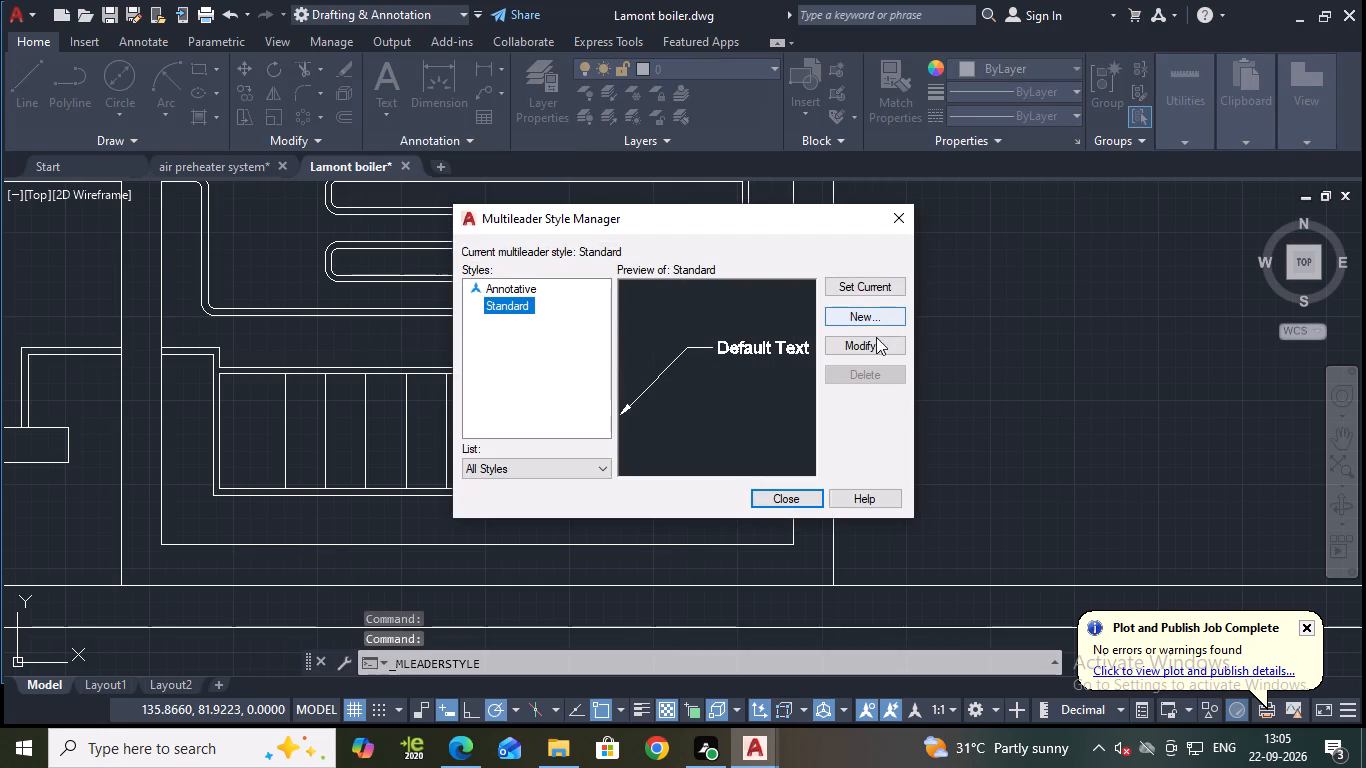
left_click(870, 349)
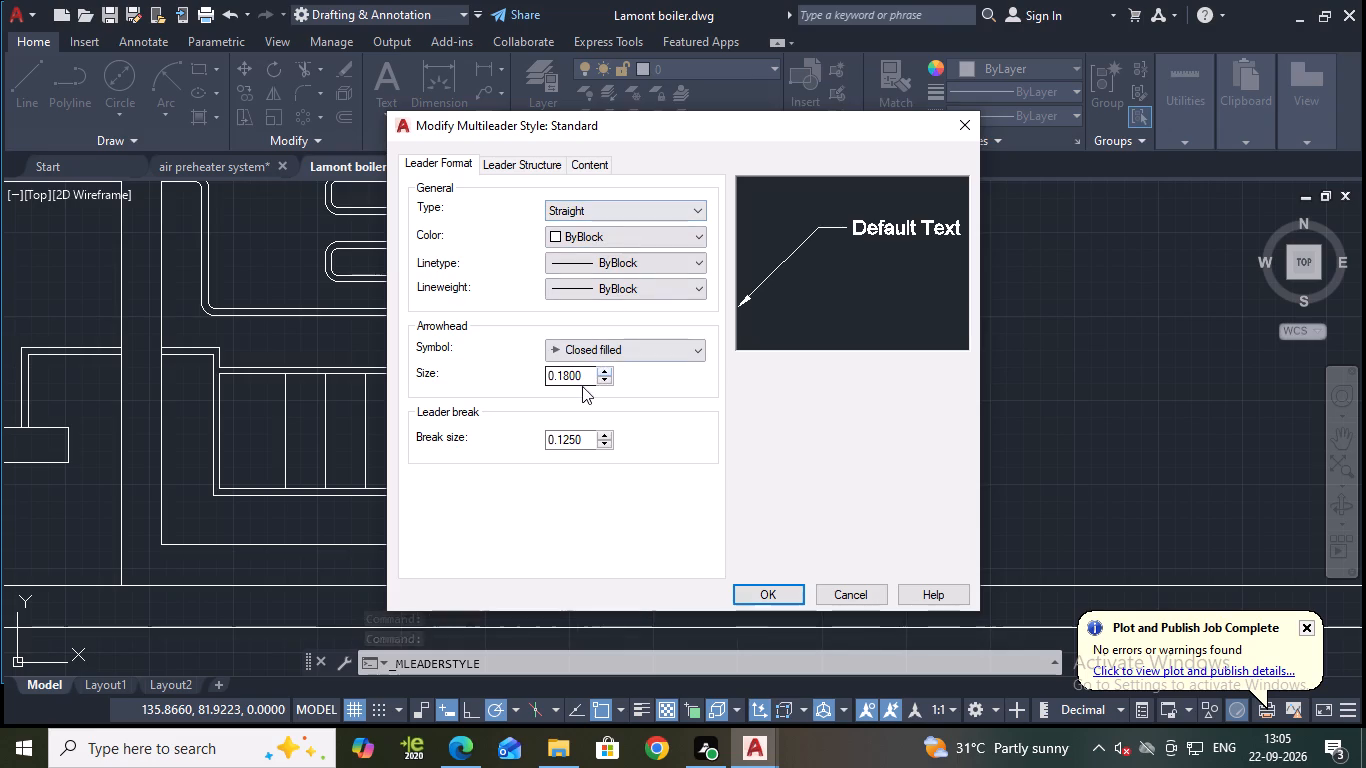
left_click_drag(584, 376, 488, 370)
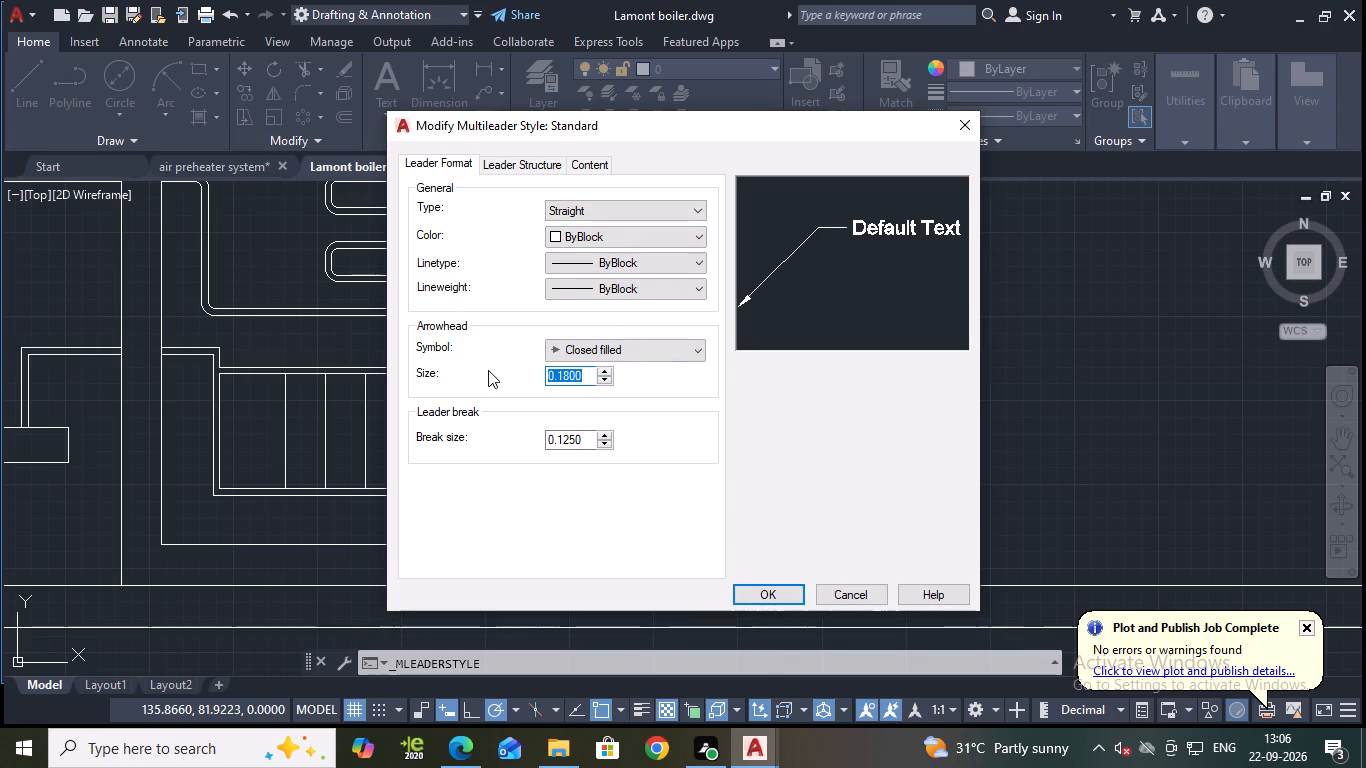
type("20")
key("Return")
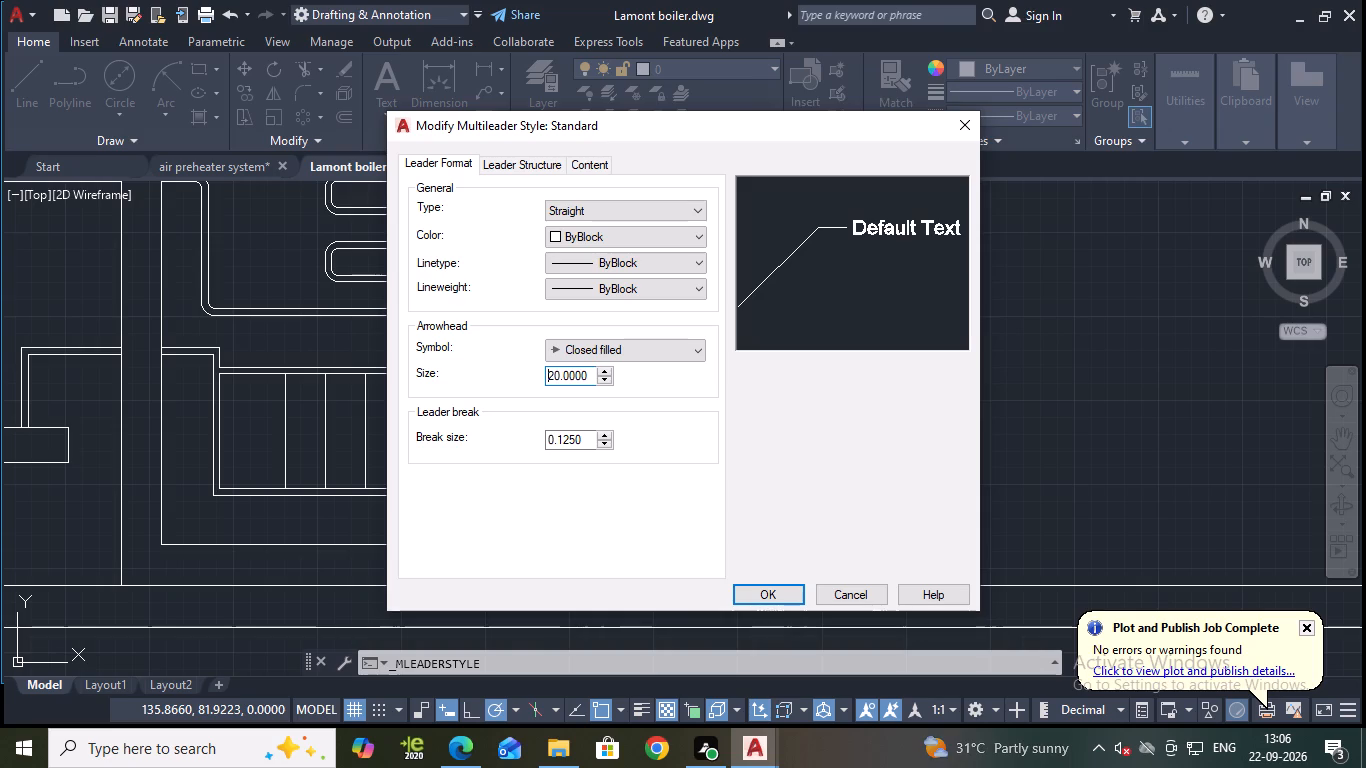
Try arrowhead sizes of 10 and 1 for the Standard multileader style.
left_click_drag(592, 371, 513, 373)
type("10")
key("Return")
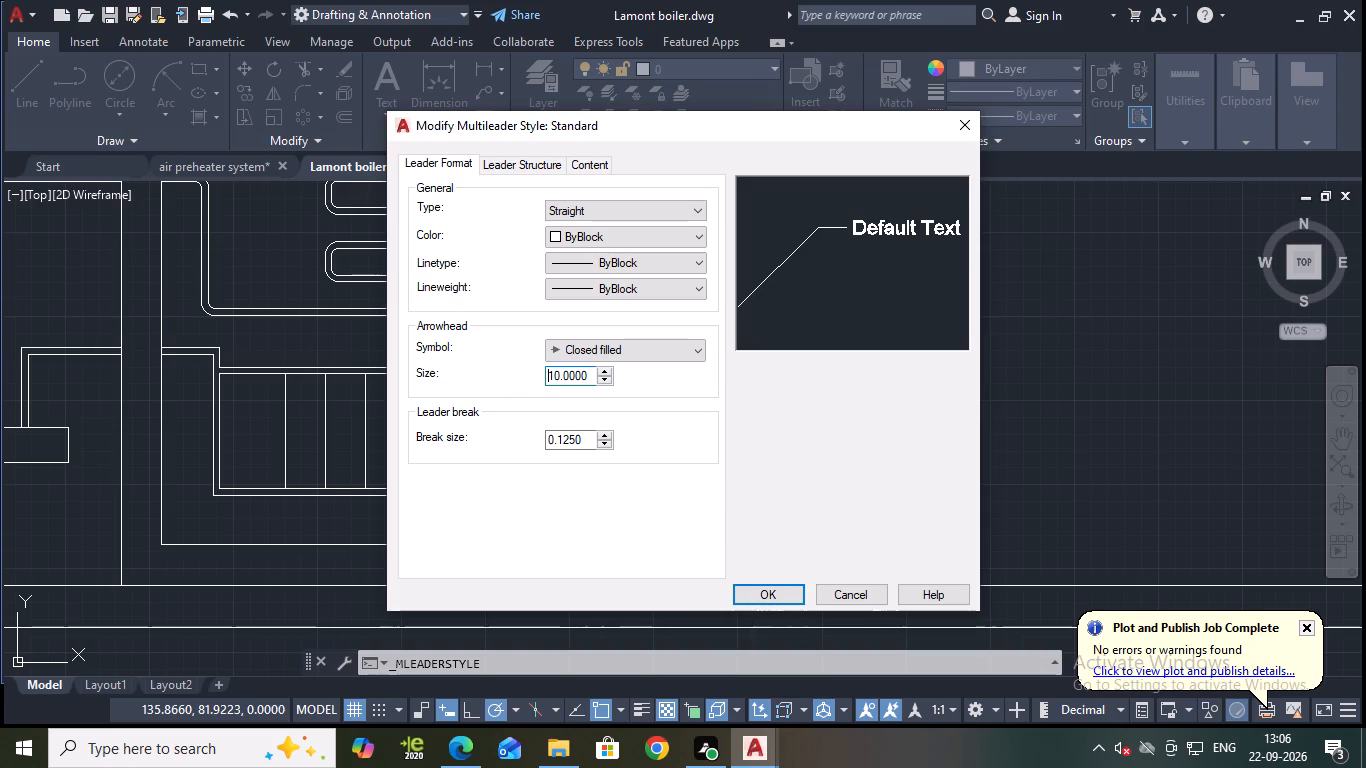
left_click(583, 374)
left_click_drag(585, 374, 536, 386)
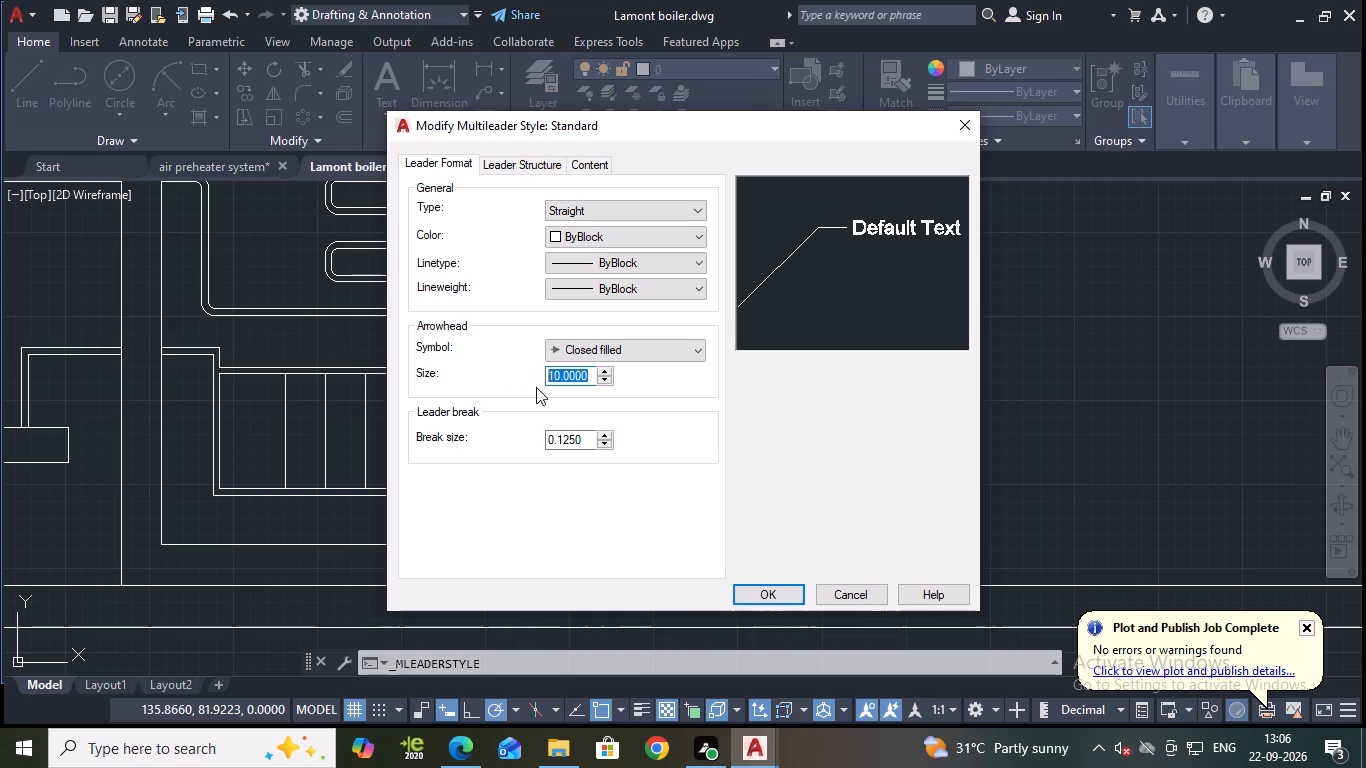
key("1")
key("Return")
Set the Standard multileader style's arrowhead size to 20 and make the style current.
left_click_drag(591, 374, 529, 378)
type("20")
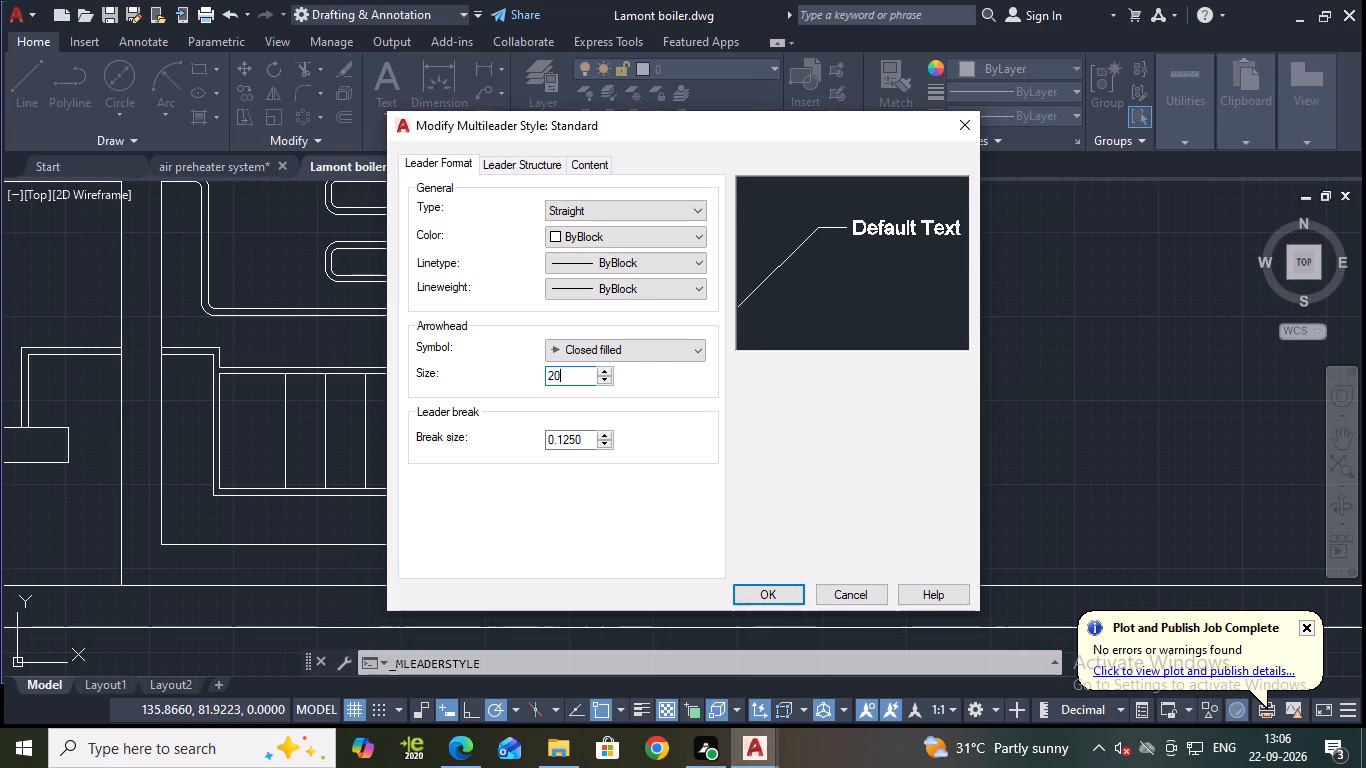
key("Return")
left_click(764, 589)
left_click(840, 282)
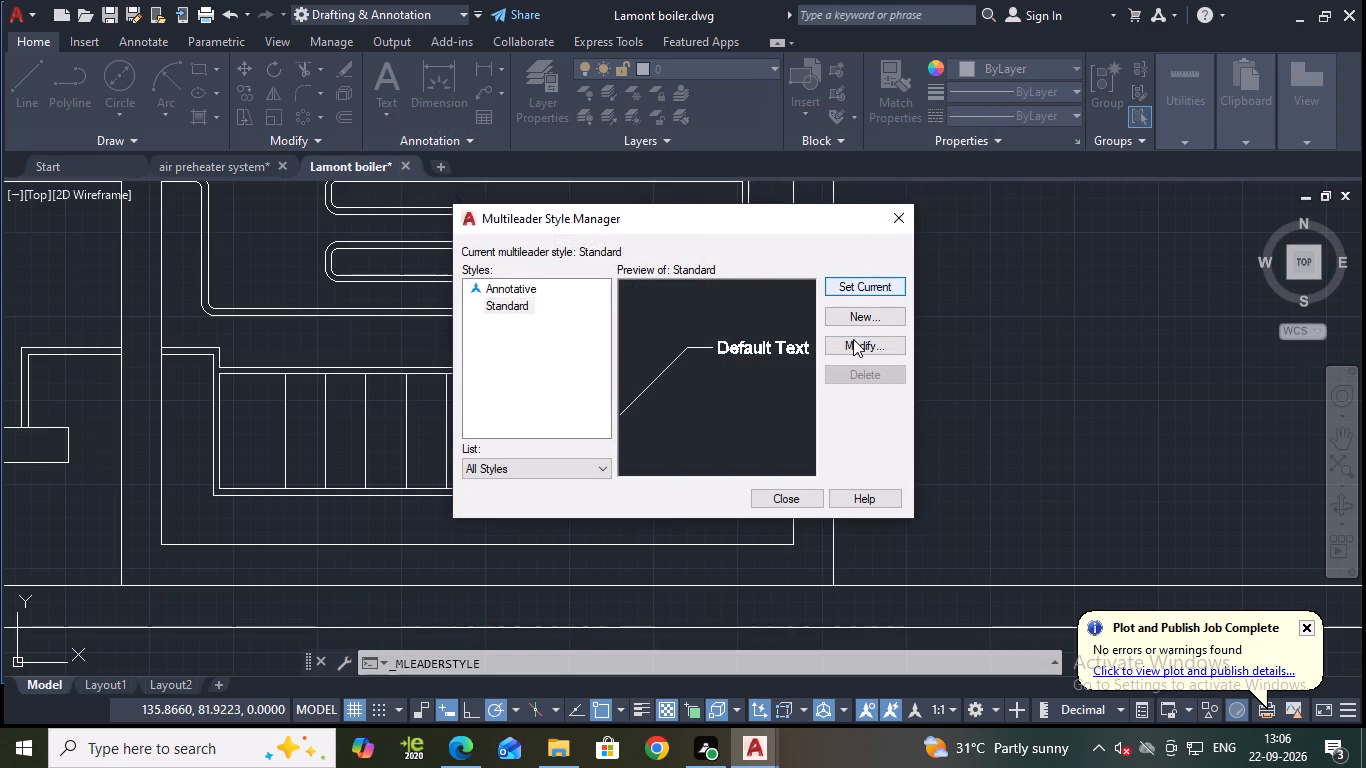
left_click(788, 504)
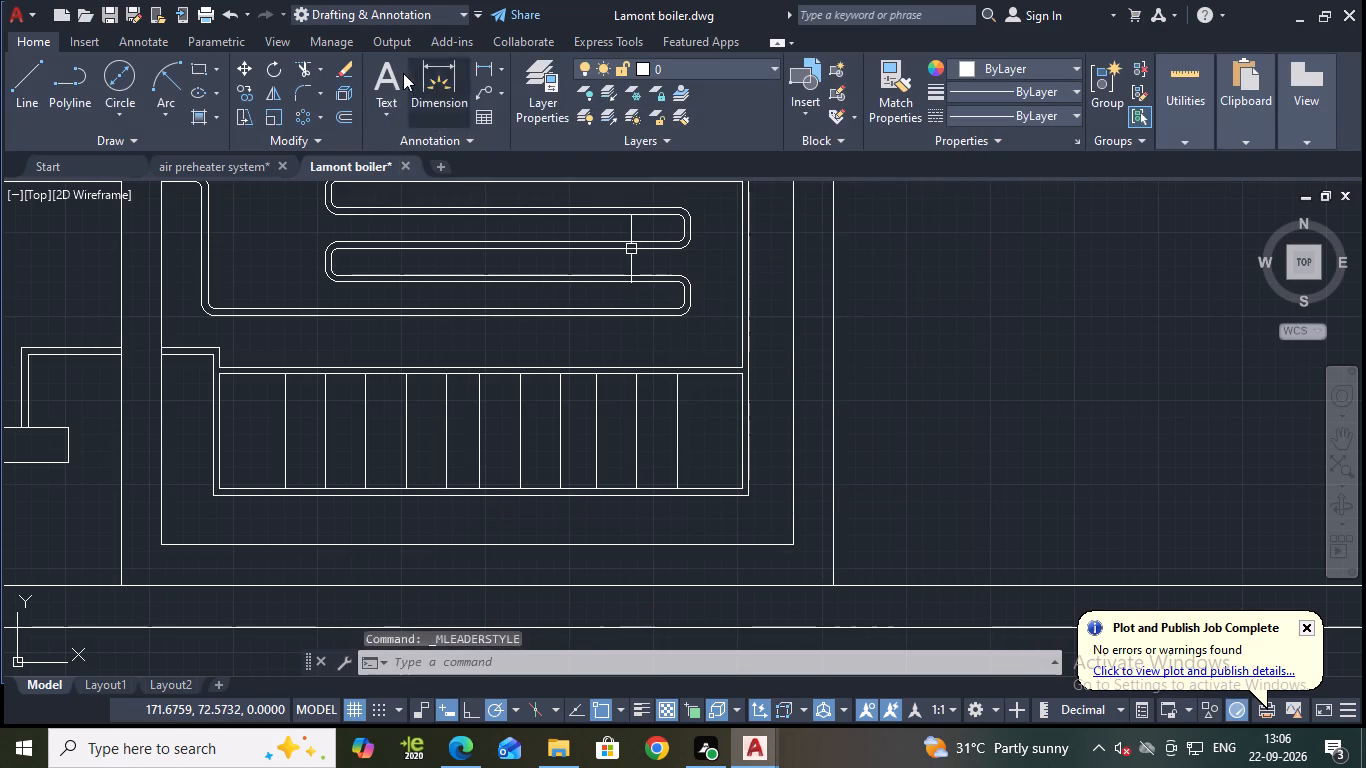
Place a multileader with its arrowhead on the boiler's outer right wall beside the tube frame, slanting up and outward.
left_click(481, 93)
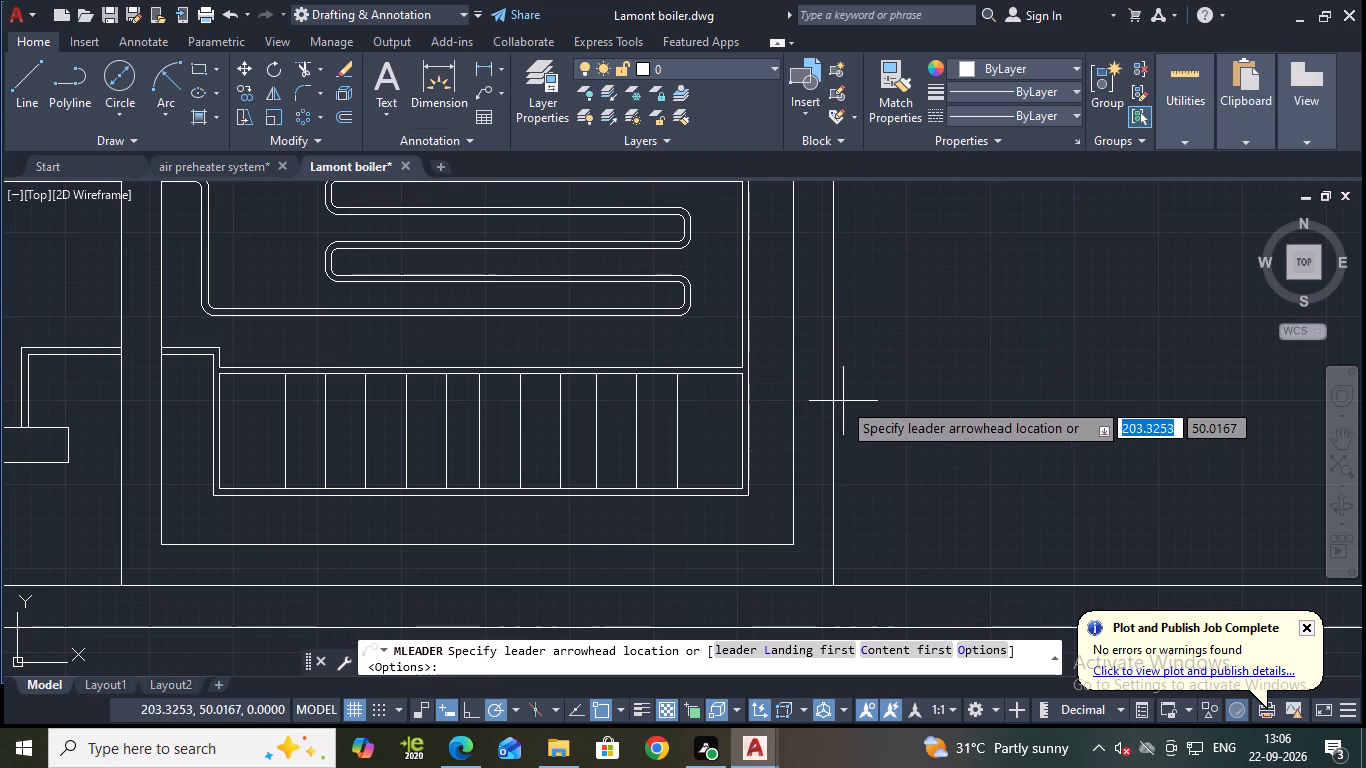
left_click(833, 408)
left_click(911, 314)
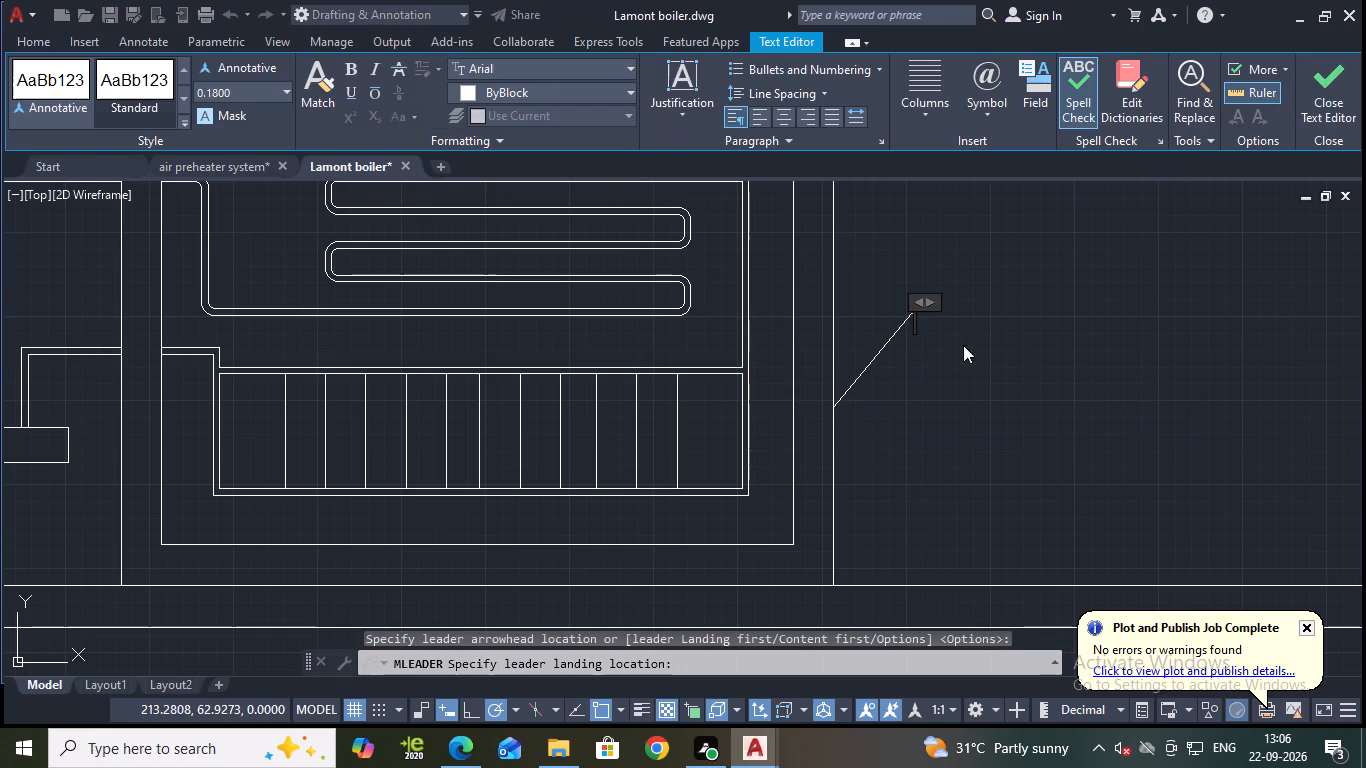
Examine the arrowhead where the new leader meets the outer wall, and end the leader without text.
scroll(874, 401, "up", 5)
middle_click_drag(761, 425, 980, 274)
scroll(843, 318, "up", 3)
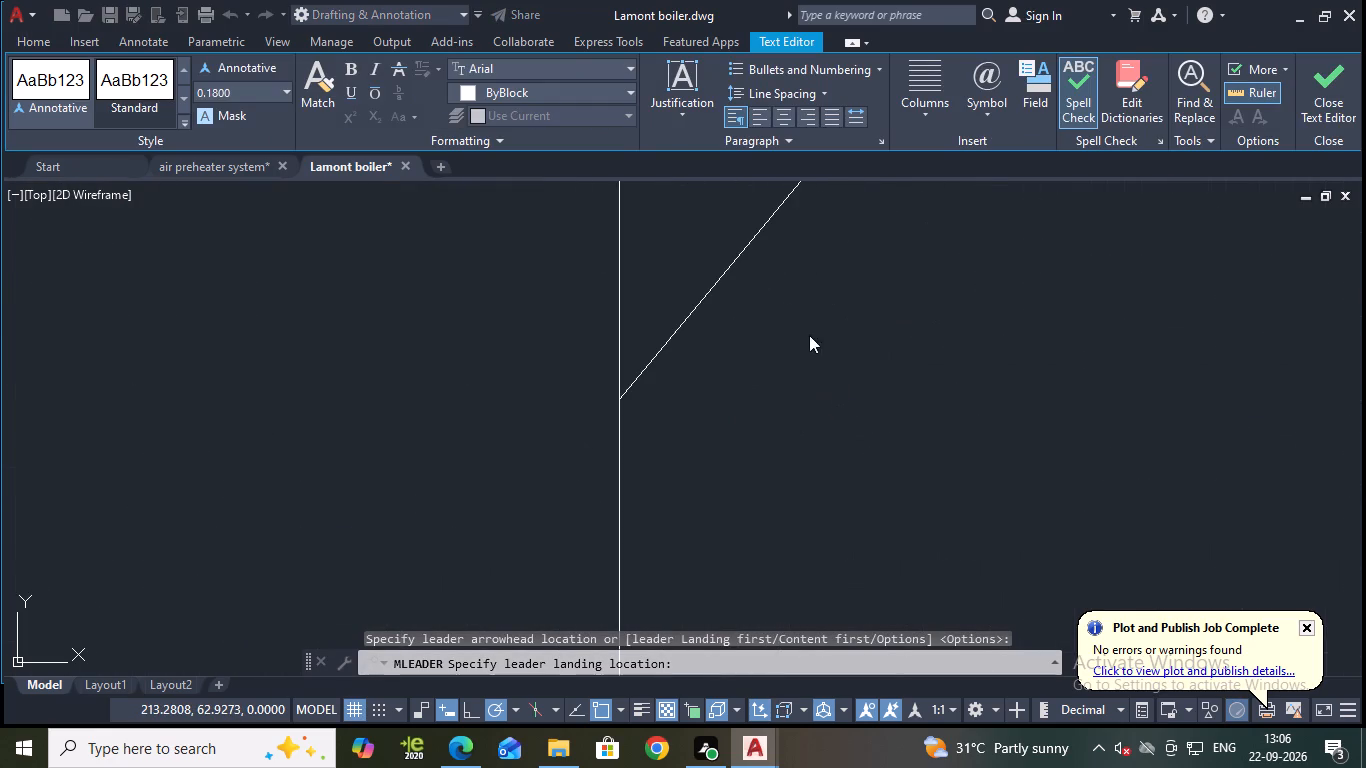
scroll(596, 398, "up", 7)
scroll(950, 391, "up", 2)
scroll(860, 391, "up", 3)
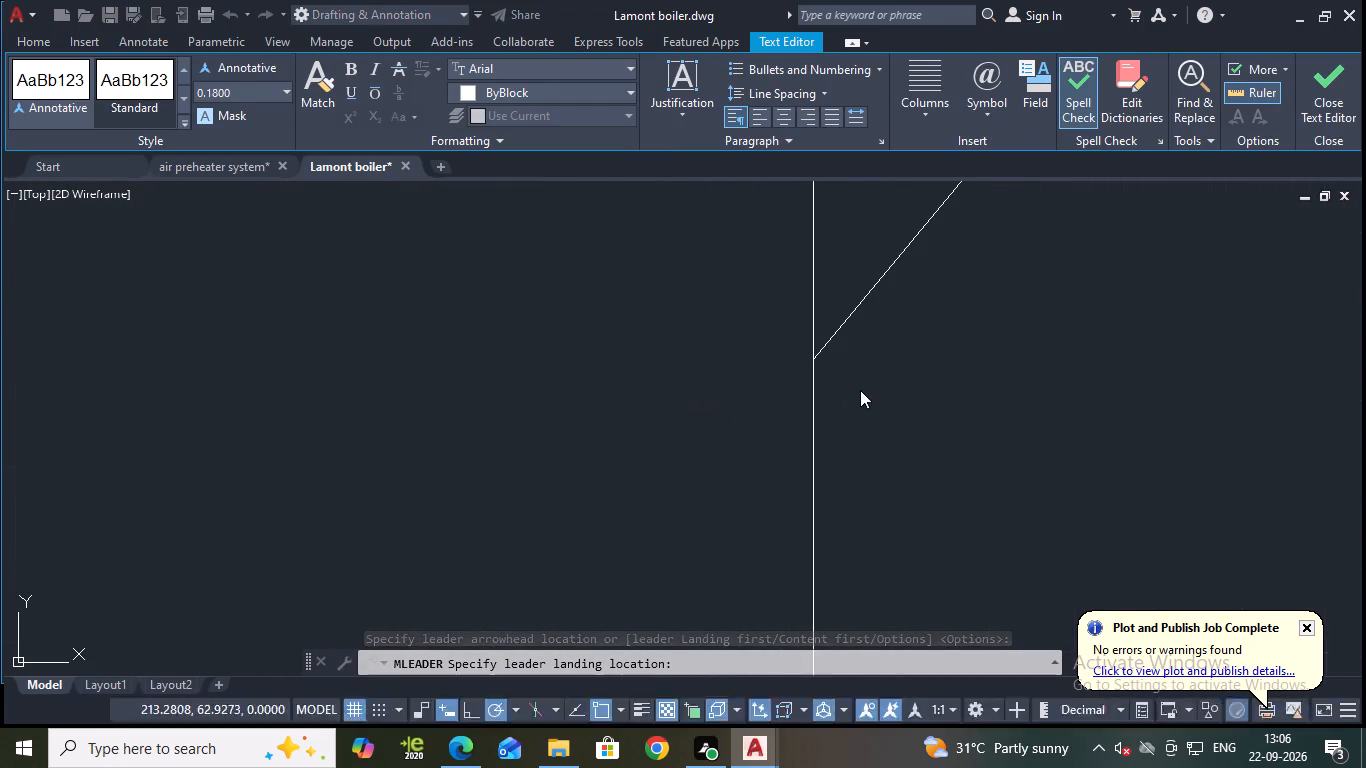
scroll(852, 361, "up", 4)
scroll(852, 361, "down", 14)
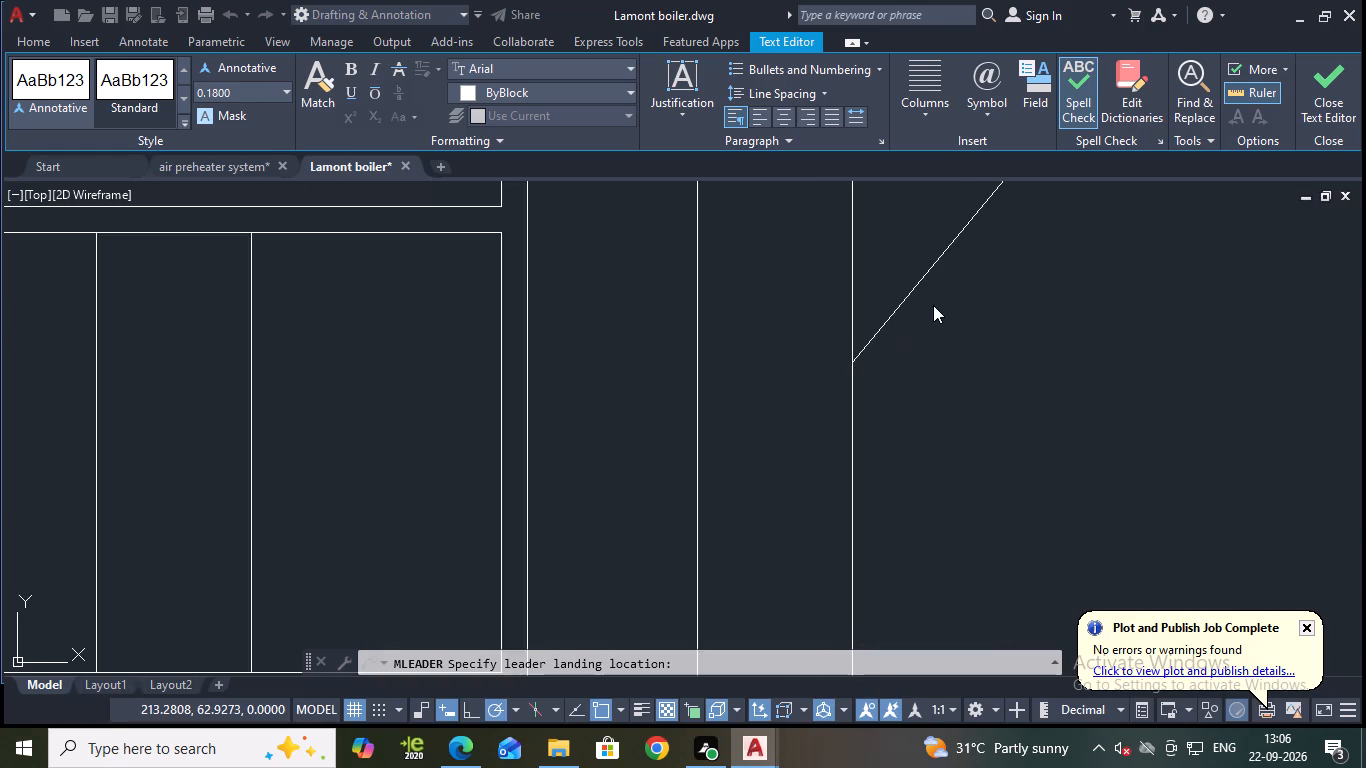
scroll(933, 305, "down", 4)
middle_click_drag(991, 301, 862, 386)
key("Escape")
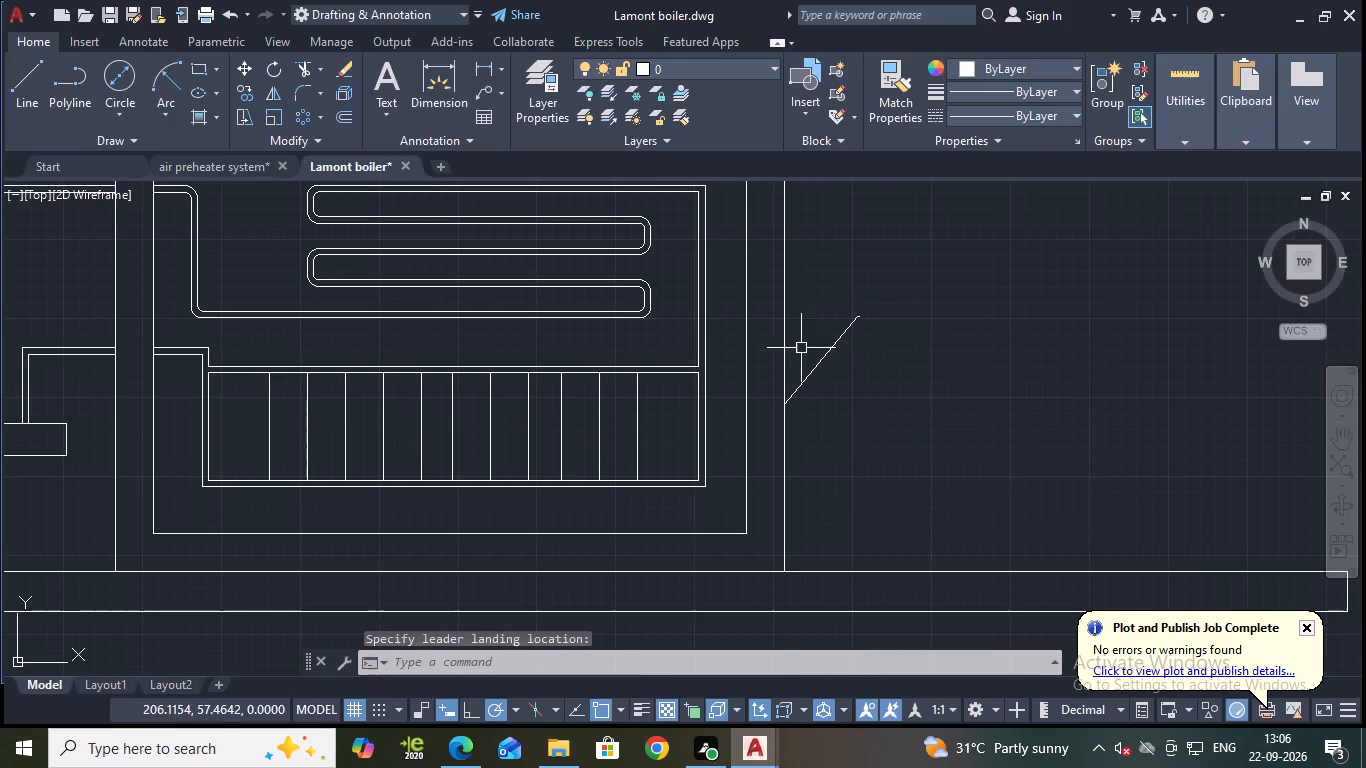
Erase the trial multileader attached to the boiler's outer right wall.
left_click(827, 353)
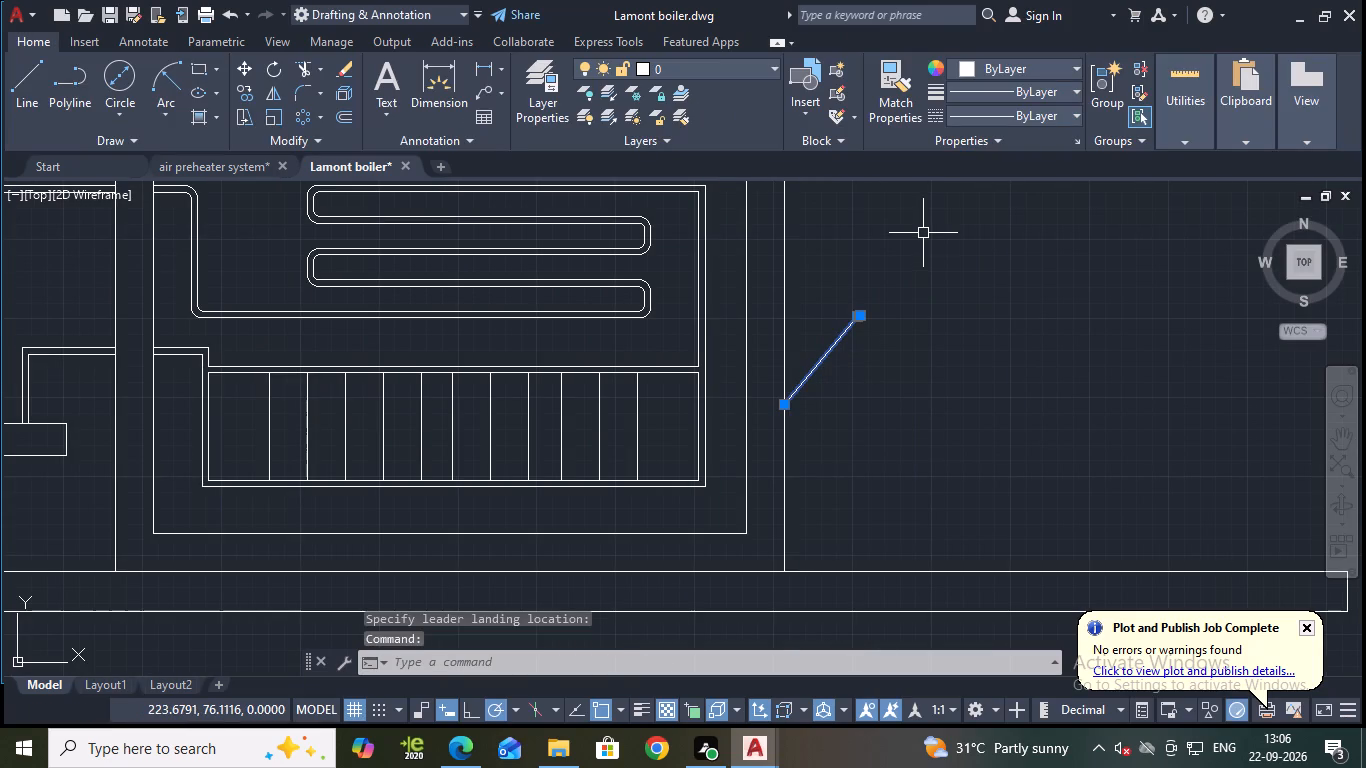
key("e")
key("Return")
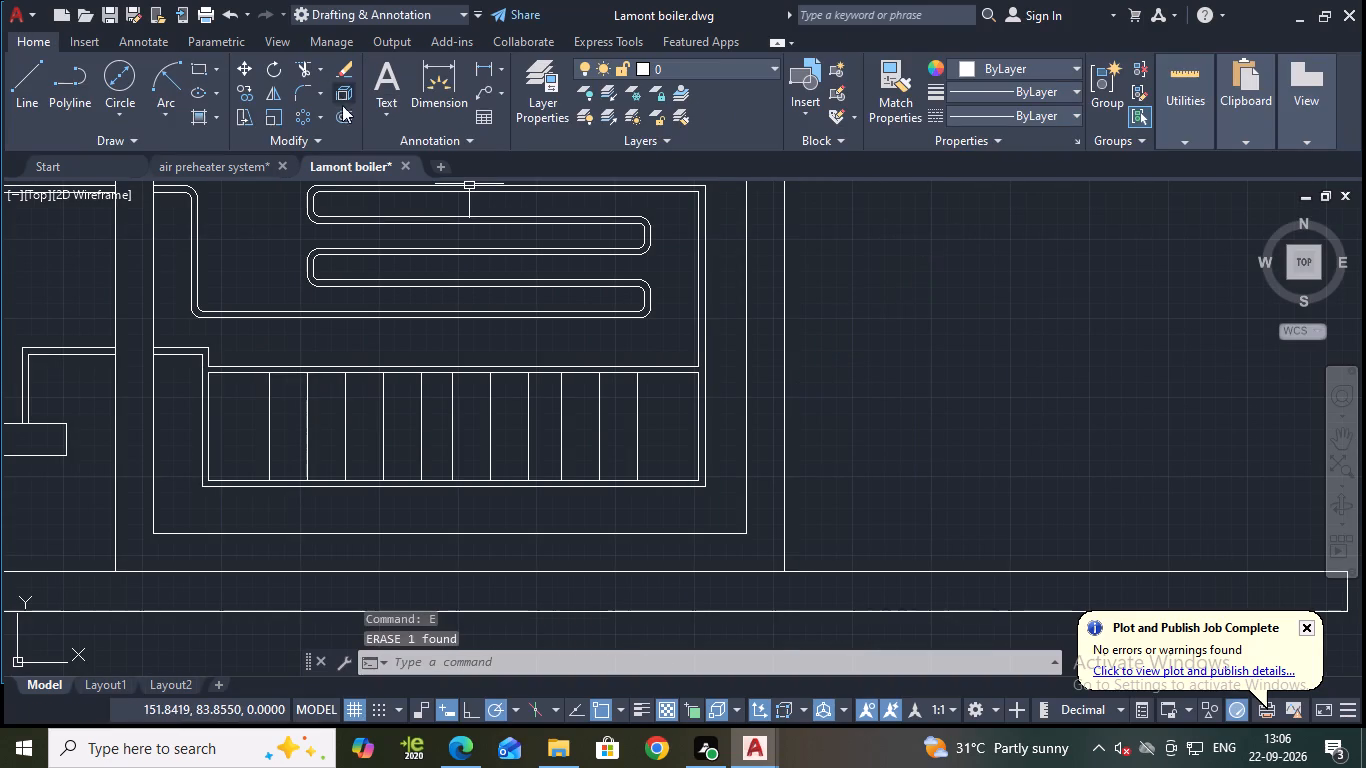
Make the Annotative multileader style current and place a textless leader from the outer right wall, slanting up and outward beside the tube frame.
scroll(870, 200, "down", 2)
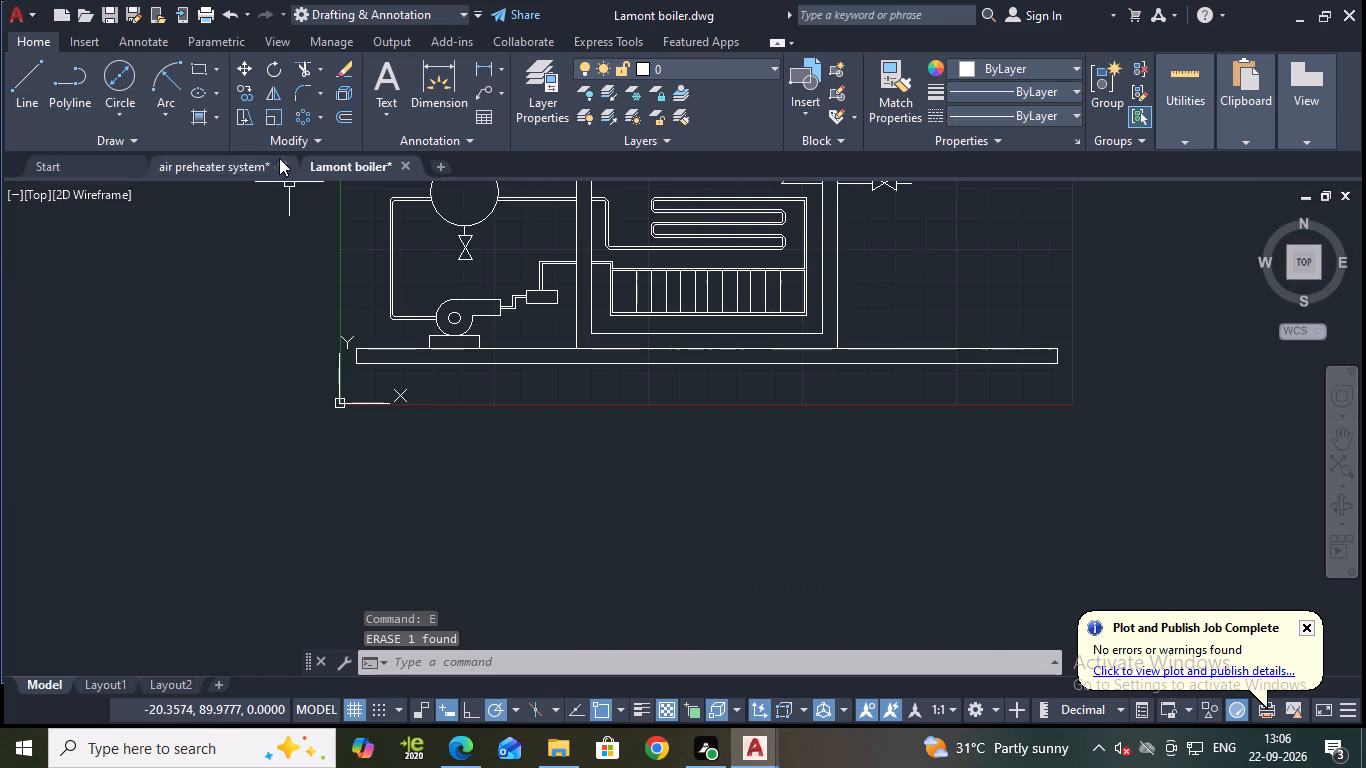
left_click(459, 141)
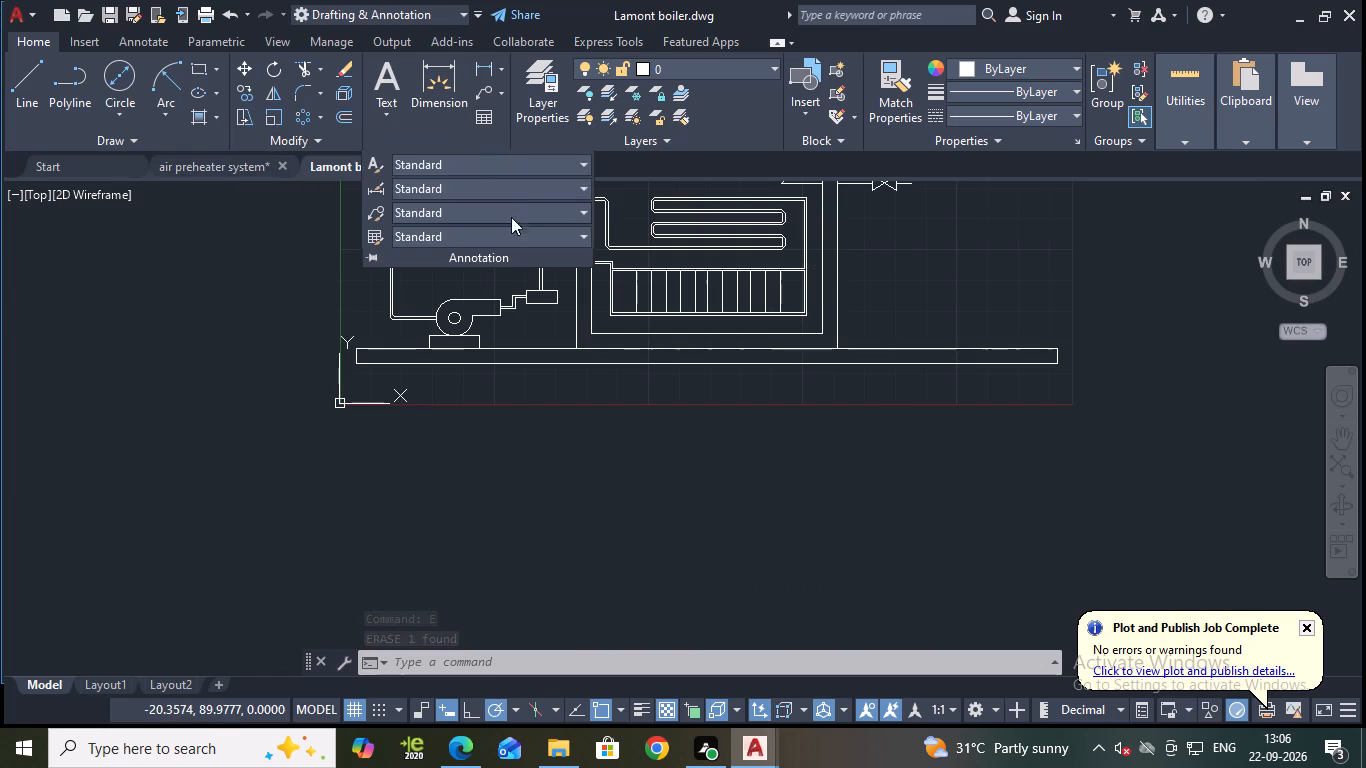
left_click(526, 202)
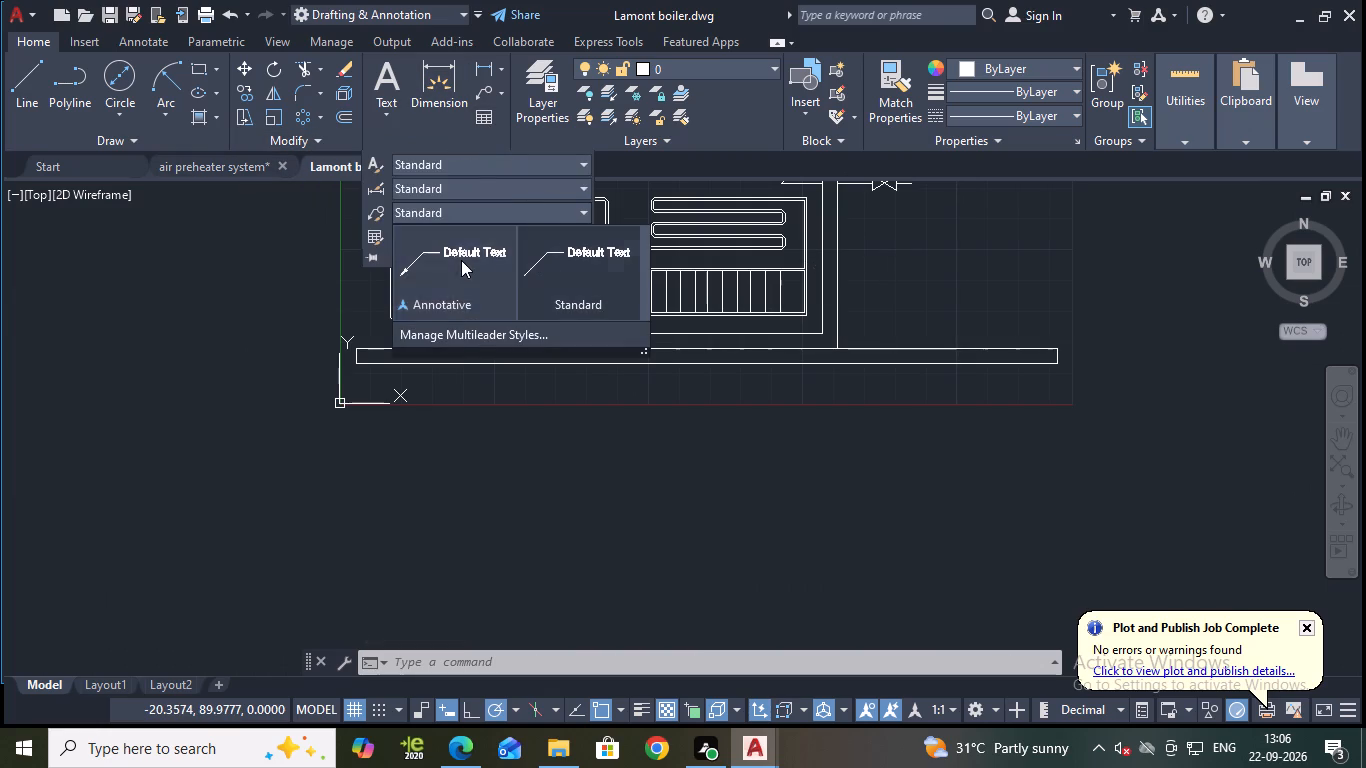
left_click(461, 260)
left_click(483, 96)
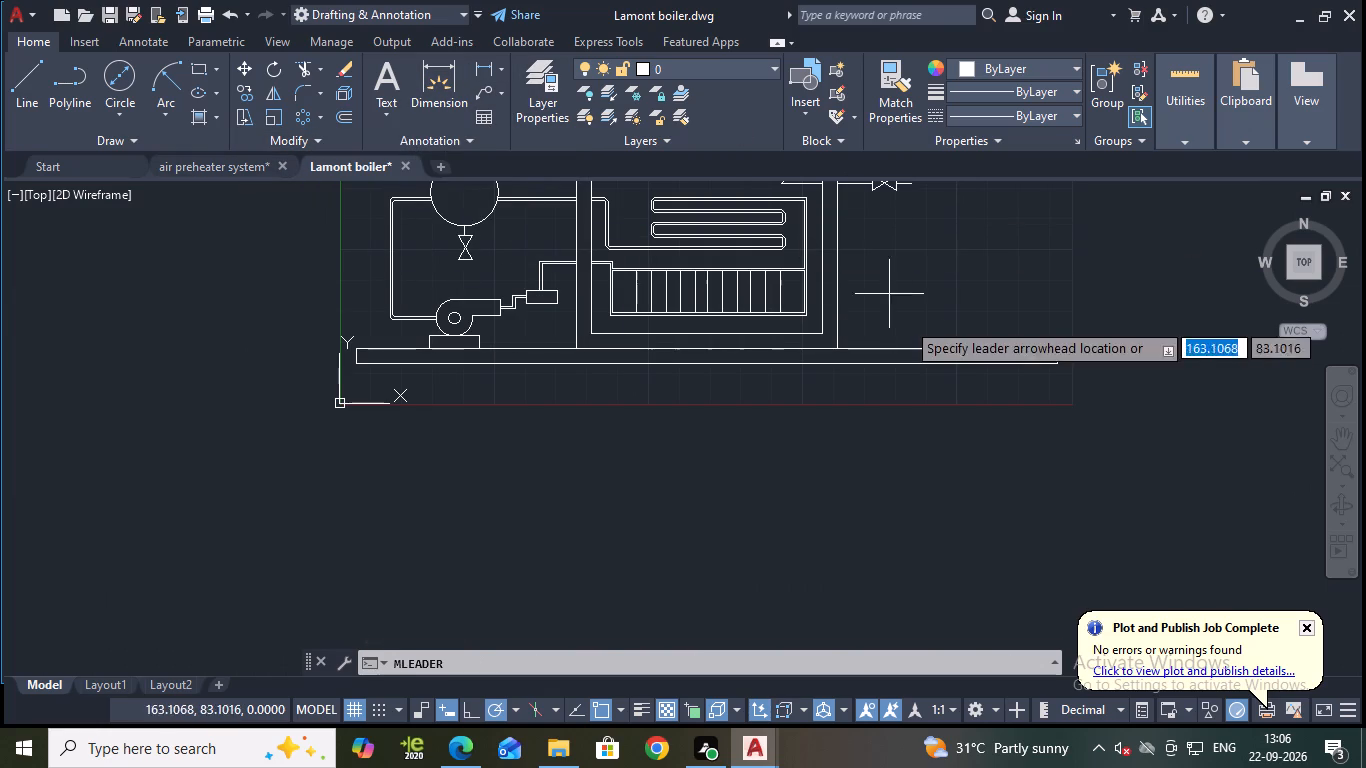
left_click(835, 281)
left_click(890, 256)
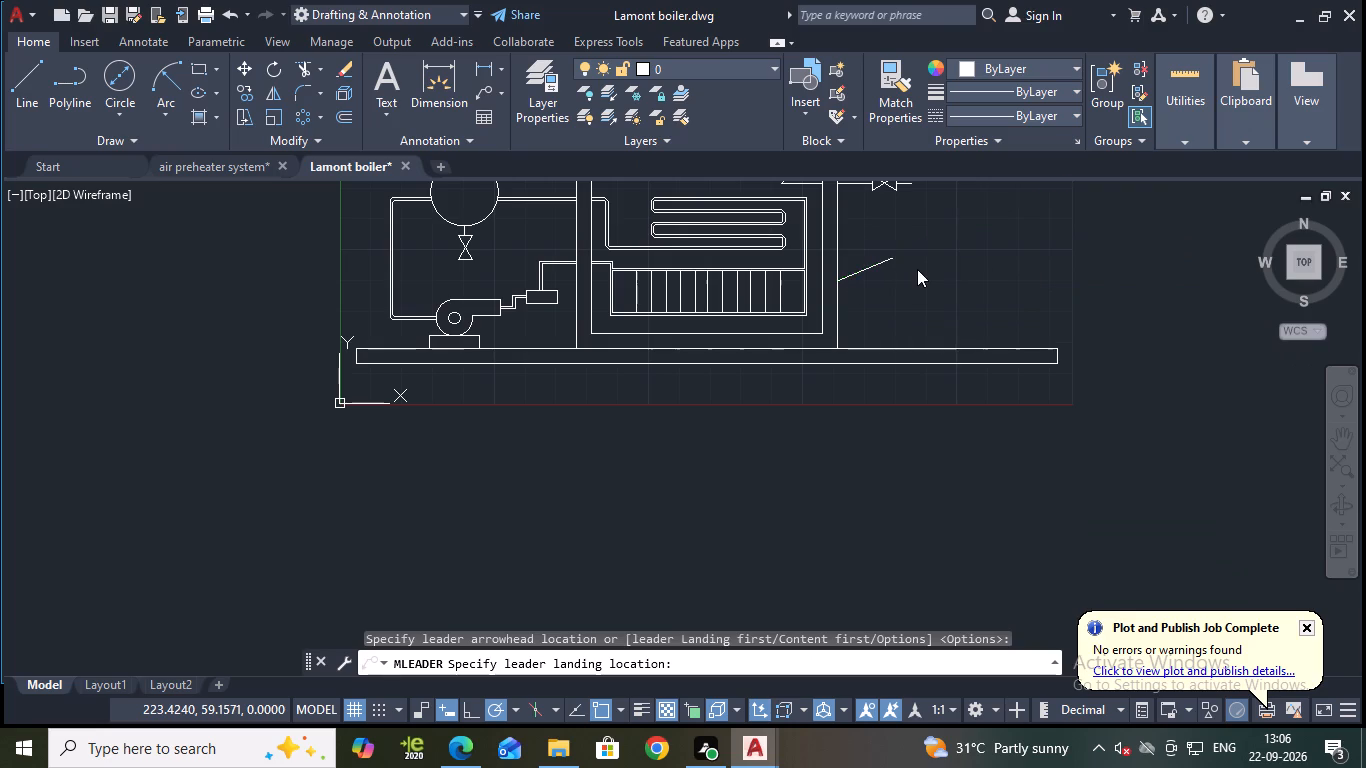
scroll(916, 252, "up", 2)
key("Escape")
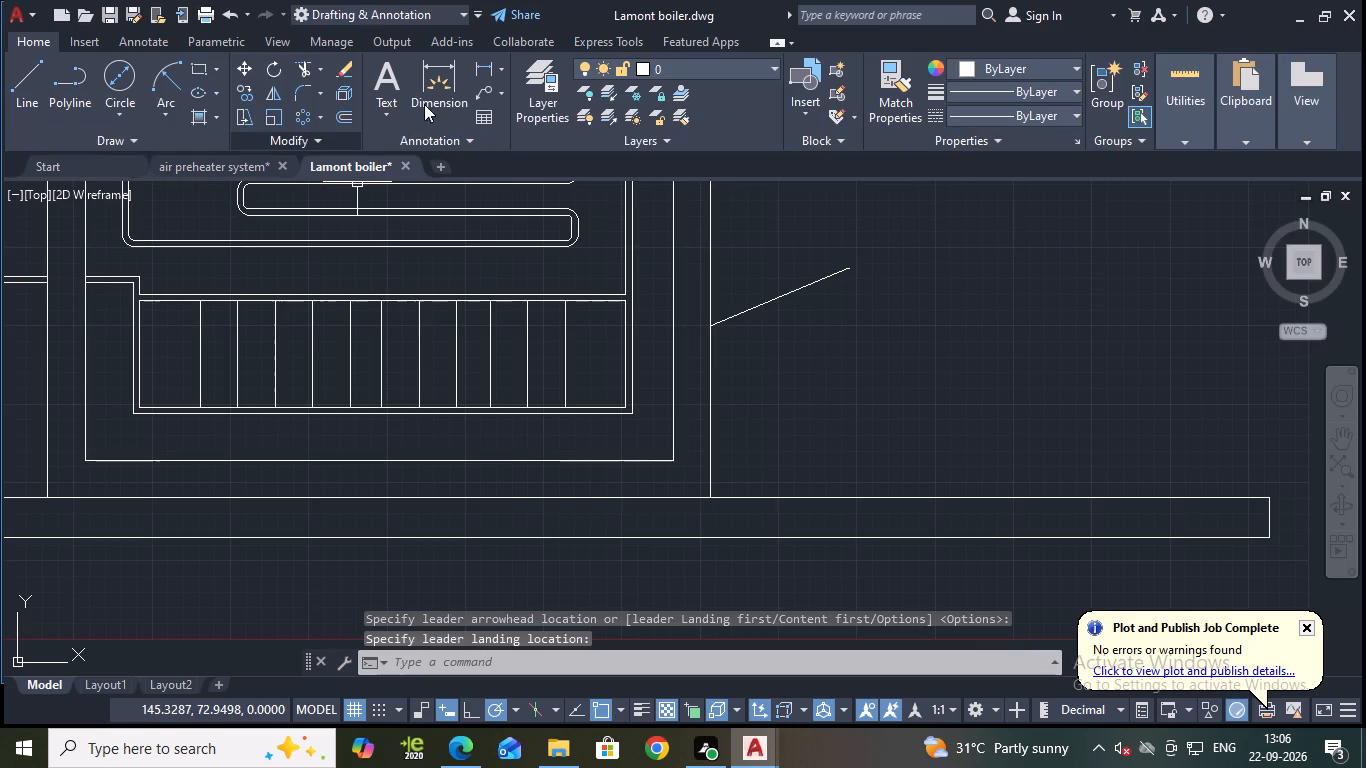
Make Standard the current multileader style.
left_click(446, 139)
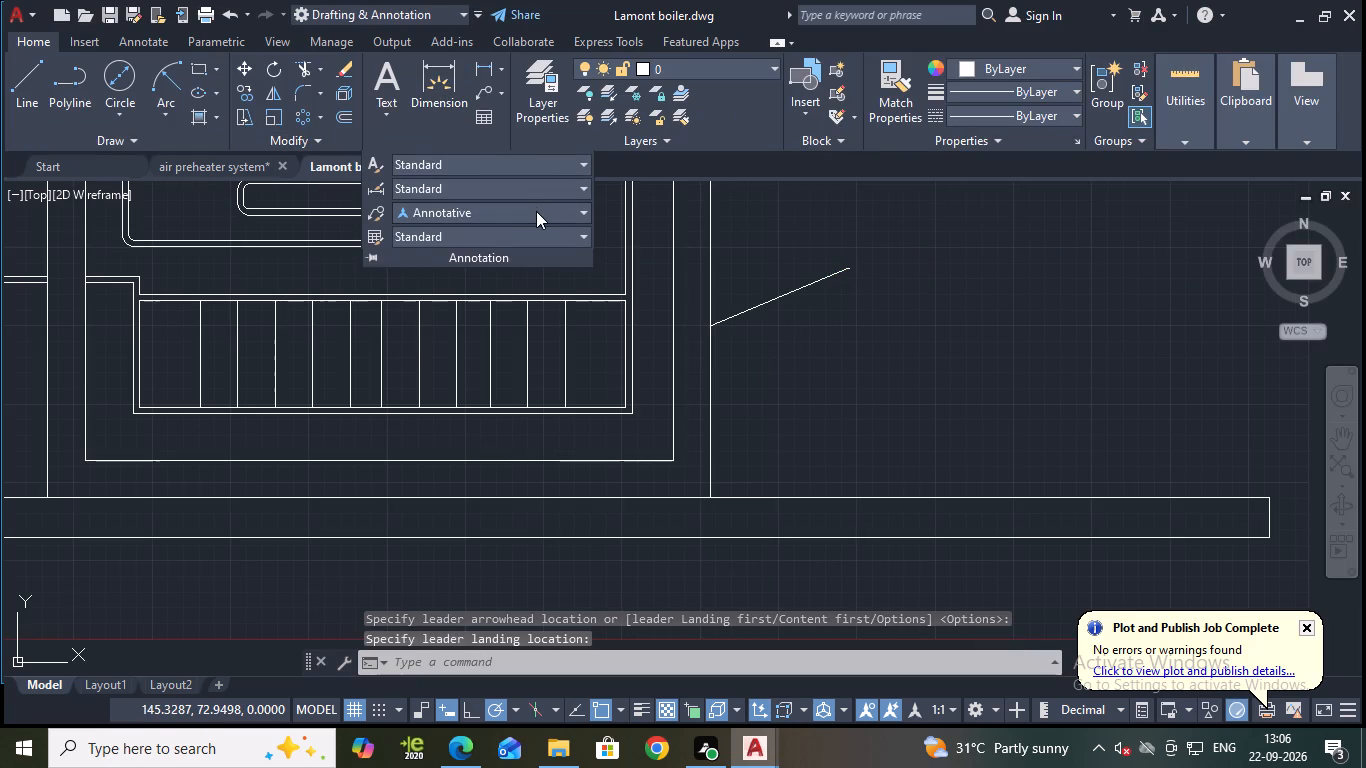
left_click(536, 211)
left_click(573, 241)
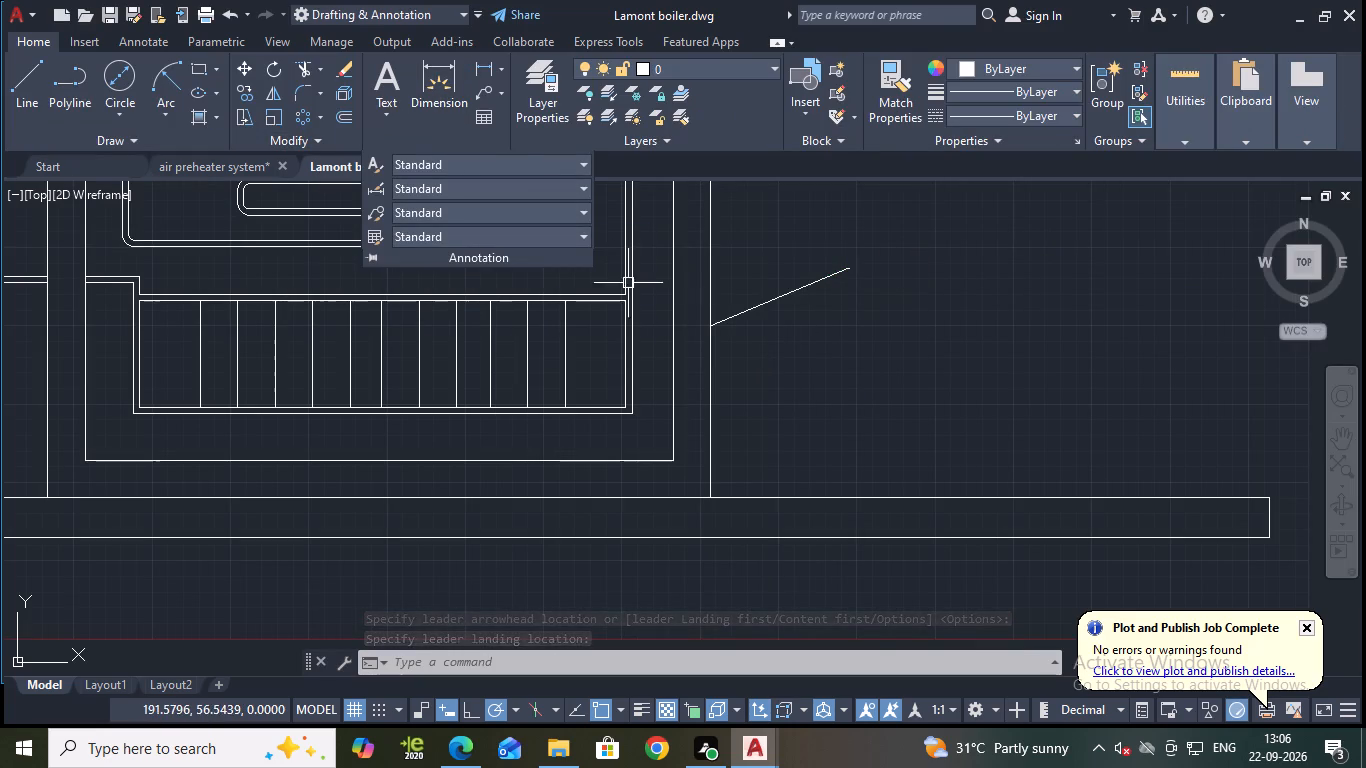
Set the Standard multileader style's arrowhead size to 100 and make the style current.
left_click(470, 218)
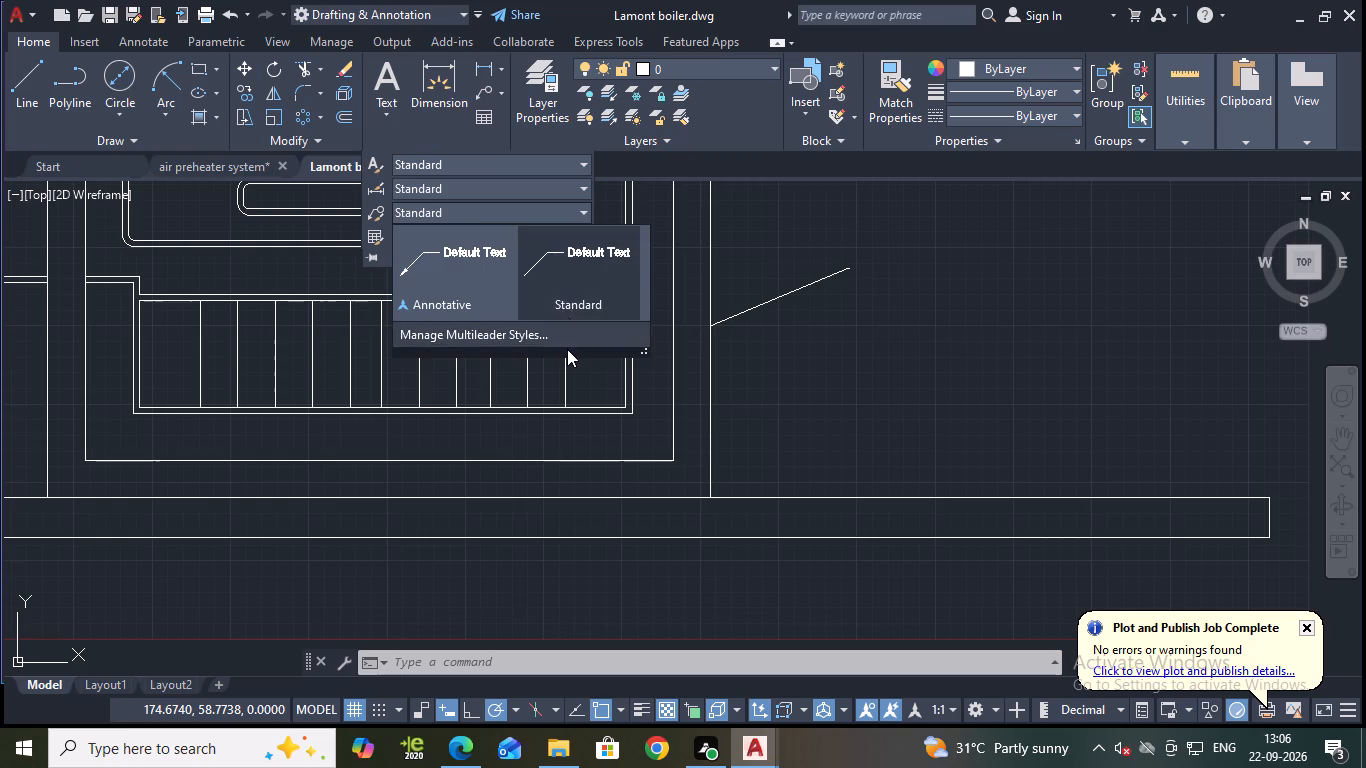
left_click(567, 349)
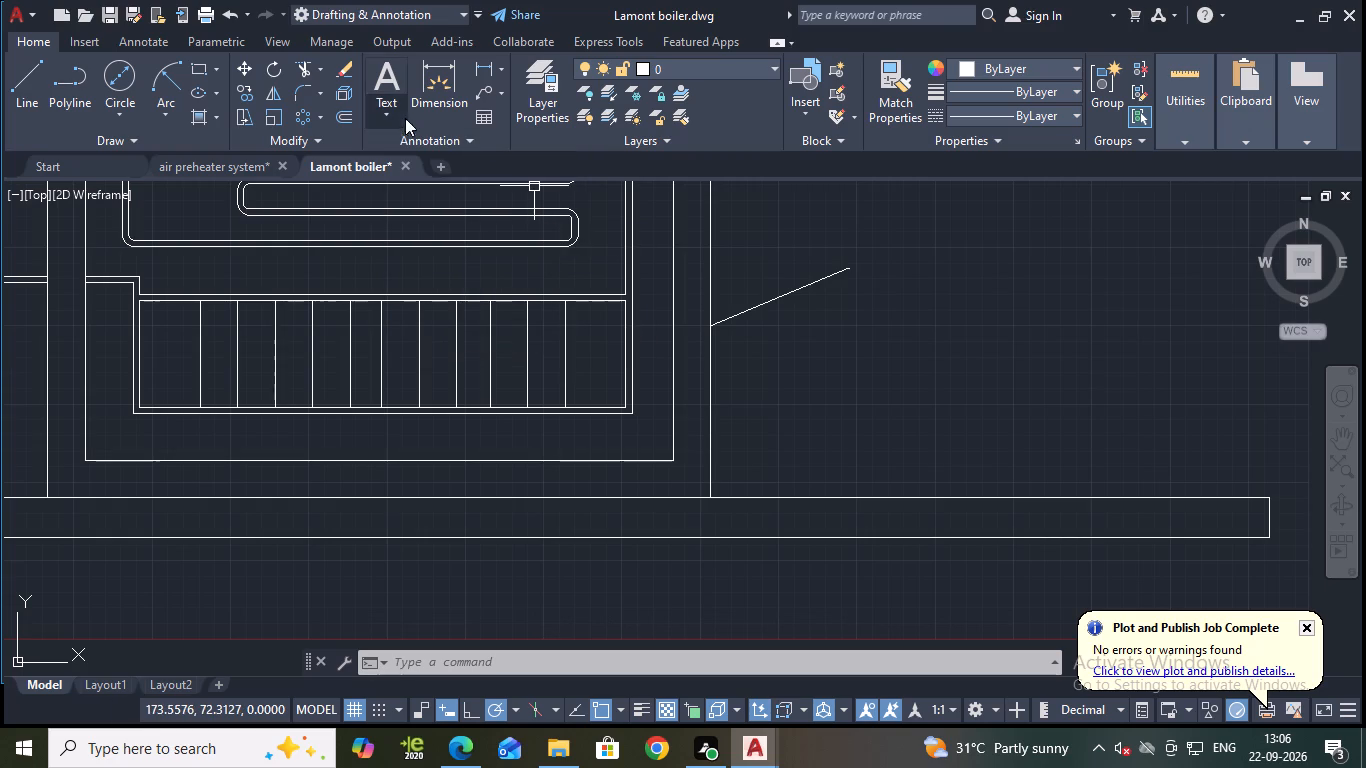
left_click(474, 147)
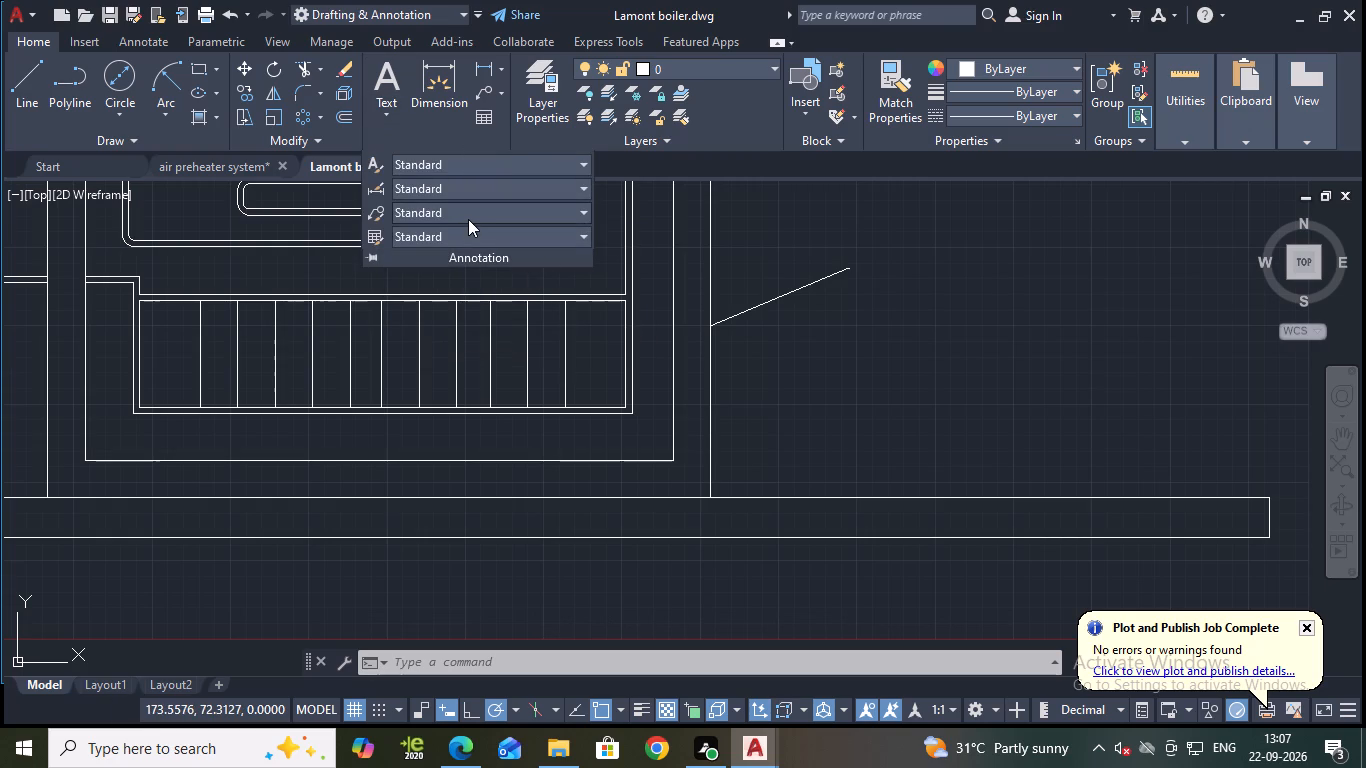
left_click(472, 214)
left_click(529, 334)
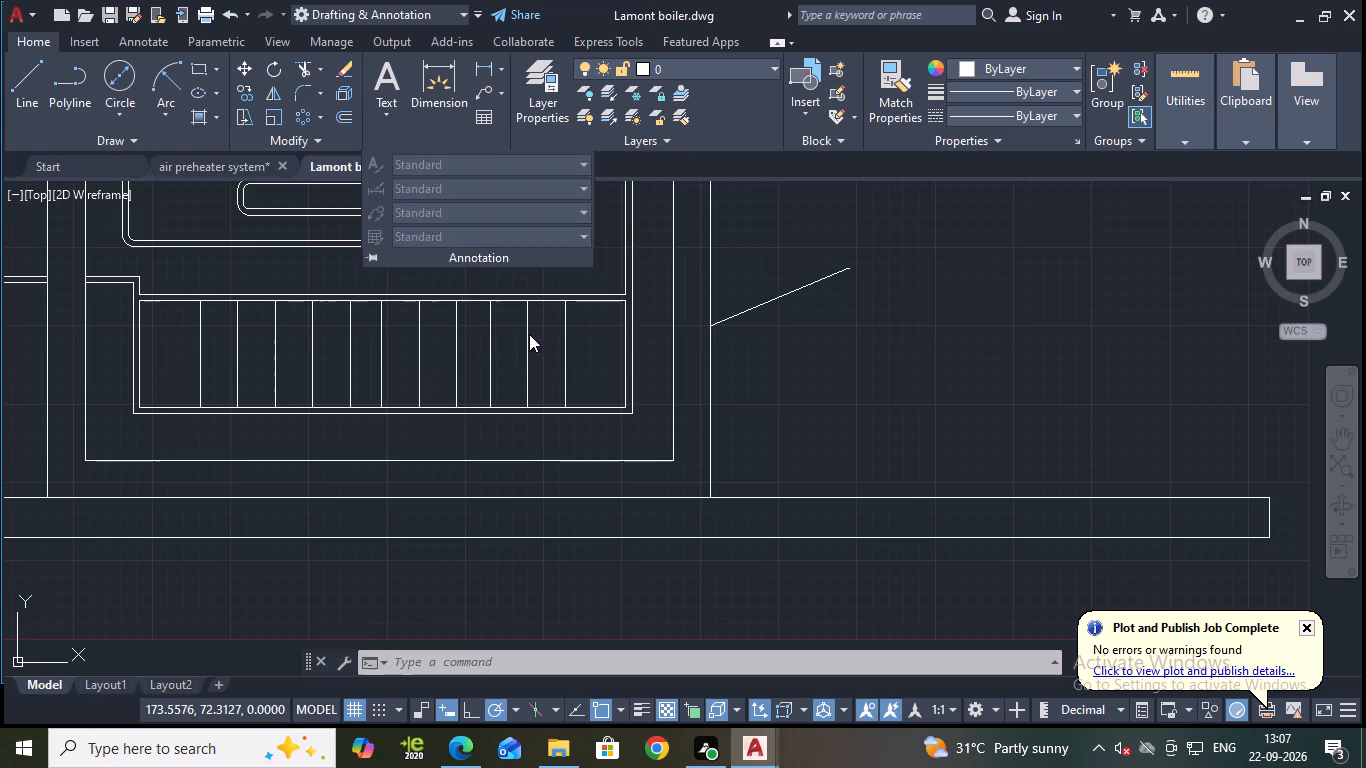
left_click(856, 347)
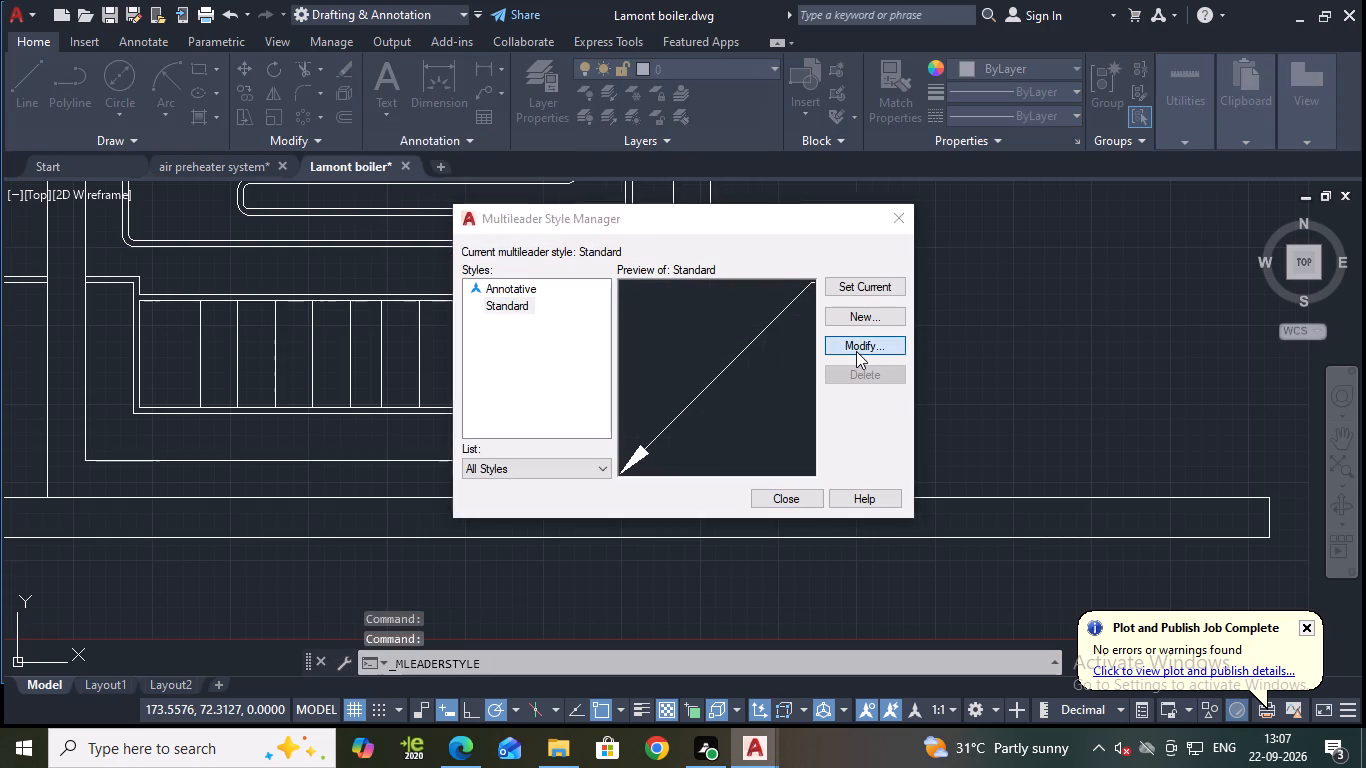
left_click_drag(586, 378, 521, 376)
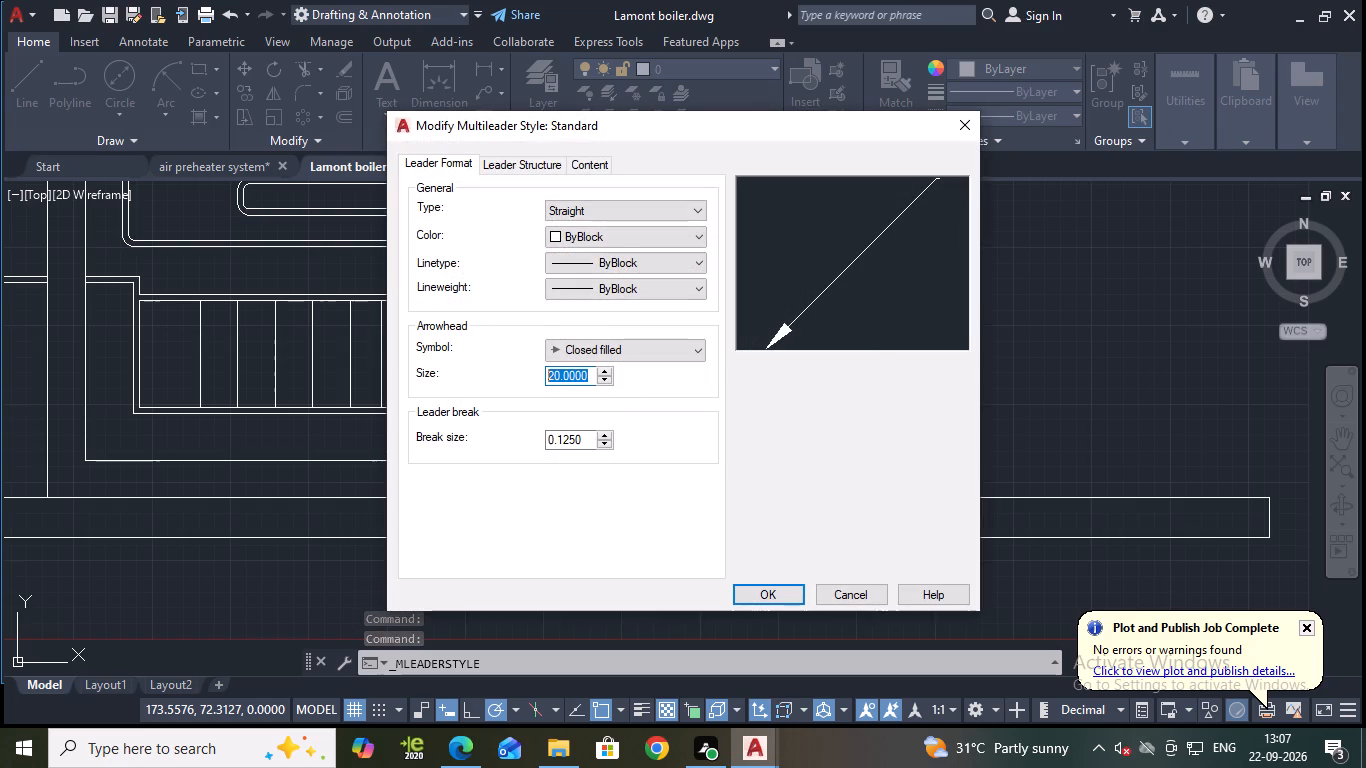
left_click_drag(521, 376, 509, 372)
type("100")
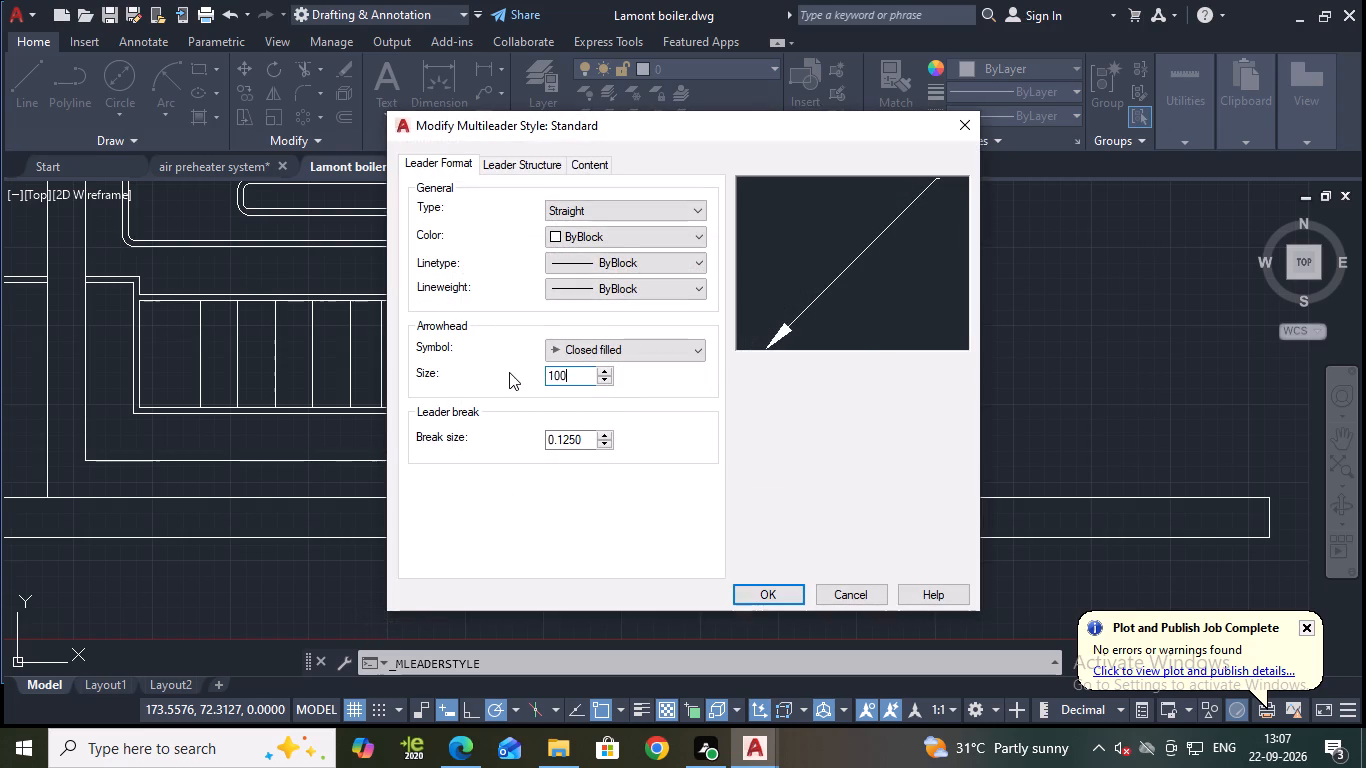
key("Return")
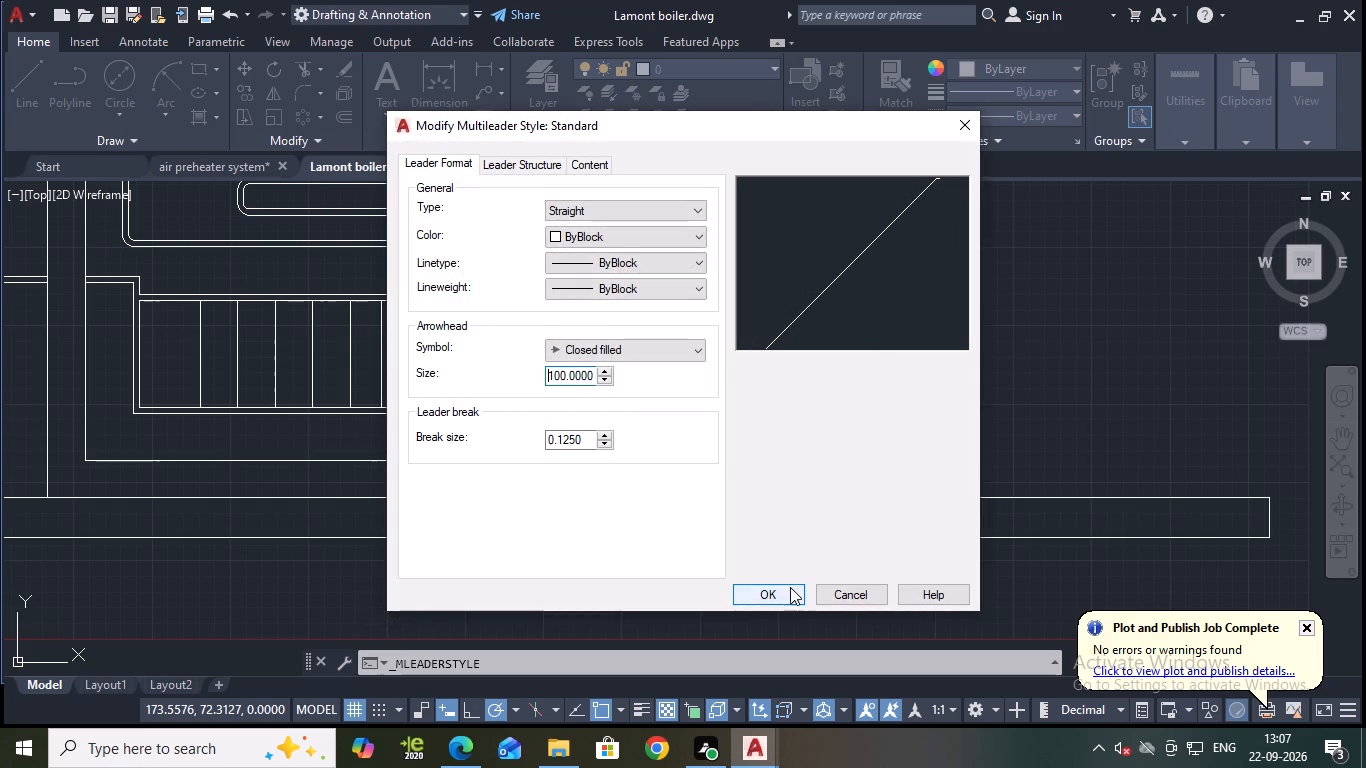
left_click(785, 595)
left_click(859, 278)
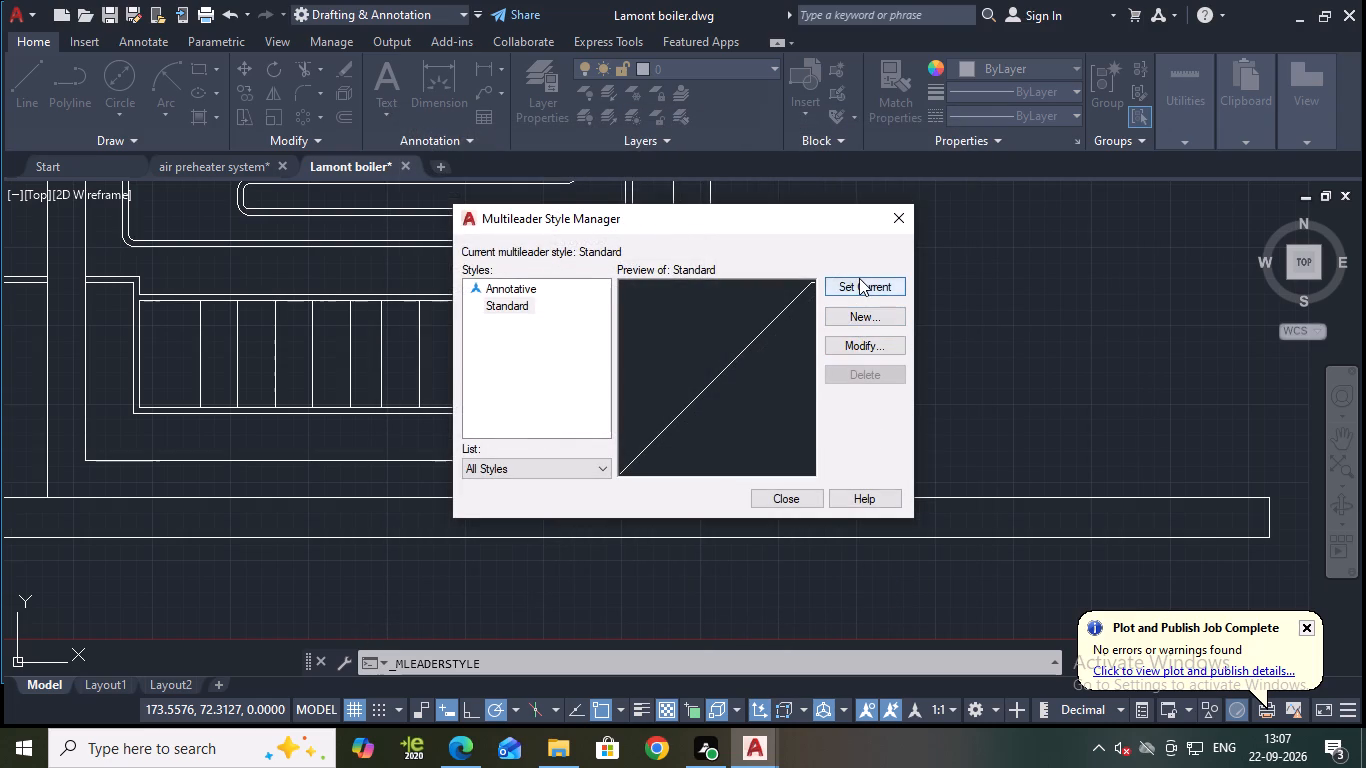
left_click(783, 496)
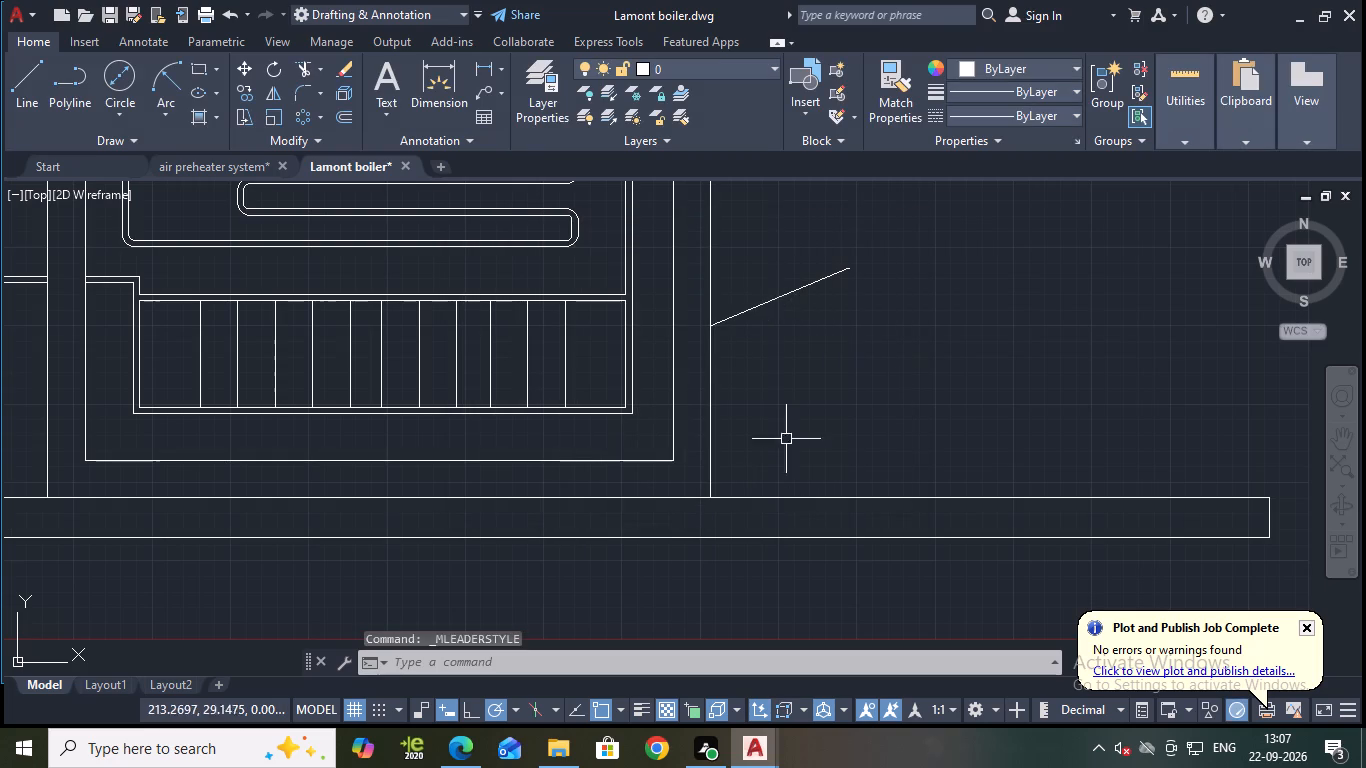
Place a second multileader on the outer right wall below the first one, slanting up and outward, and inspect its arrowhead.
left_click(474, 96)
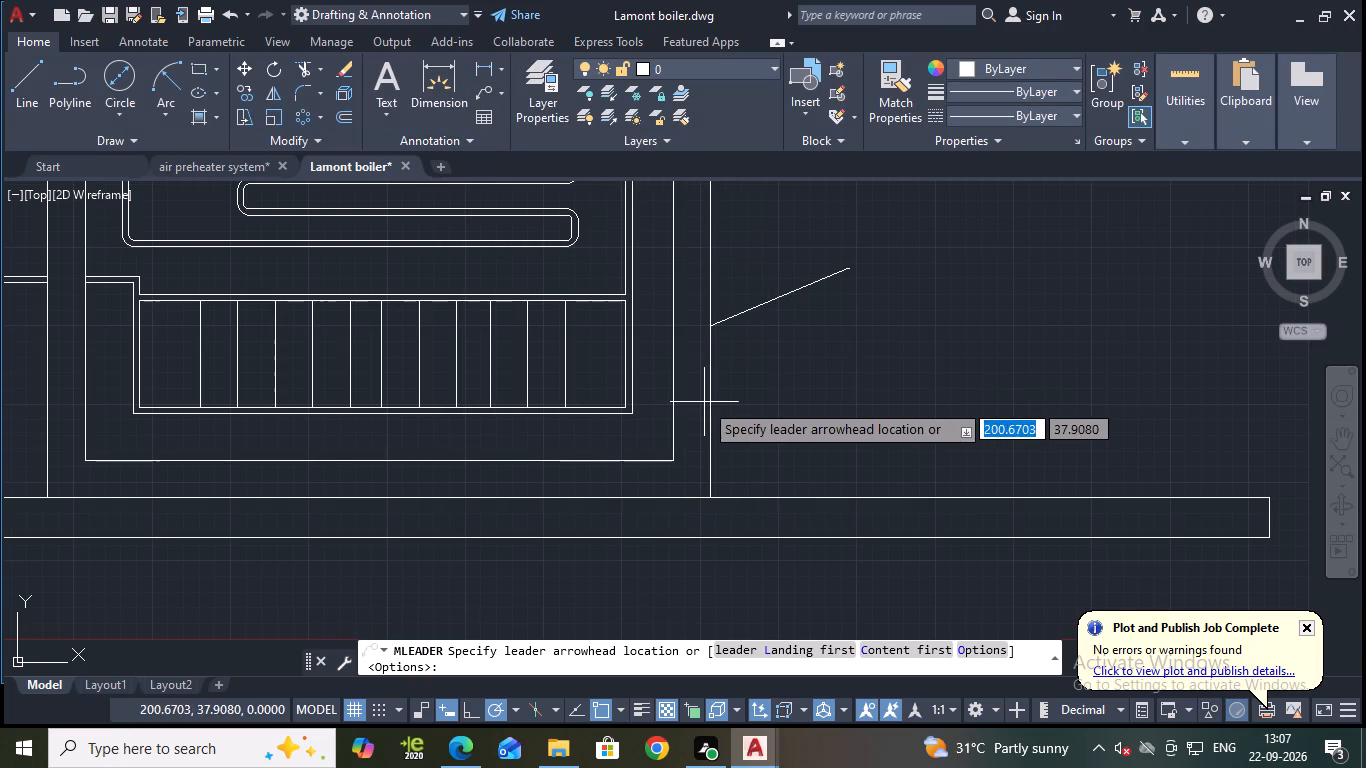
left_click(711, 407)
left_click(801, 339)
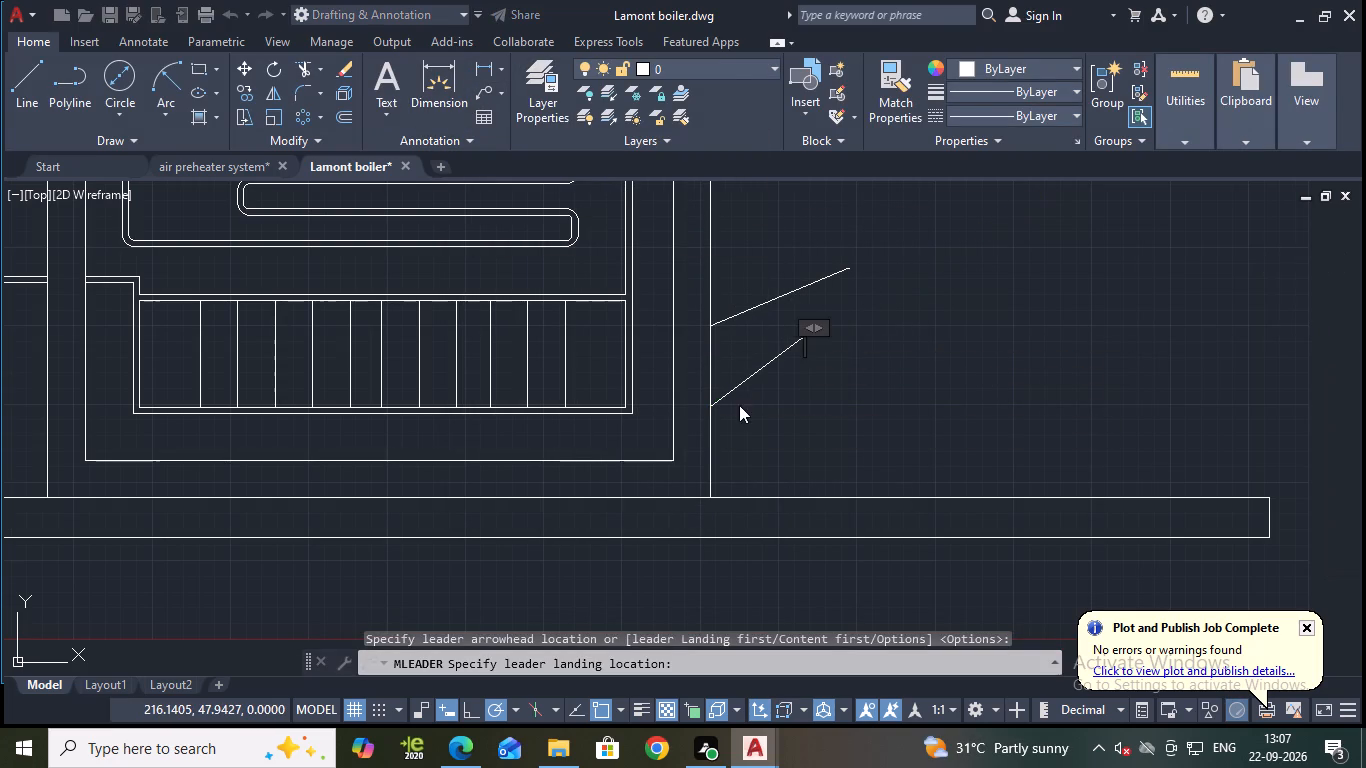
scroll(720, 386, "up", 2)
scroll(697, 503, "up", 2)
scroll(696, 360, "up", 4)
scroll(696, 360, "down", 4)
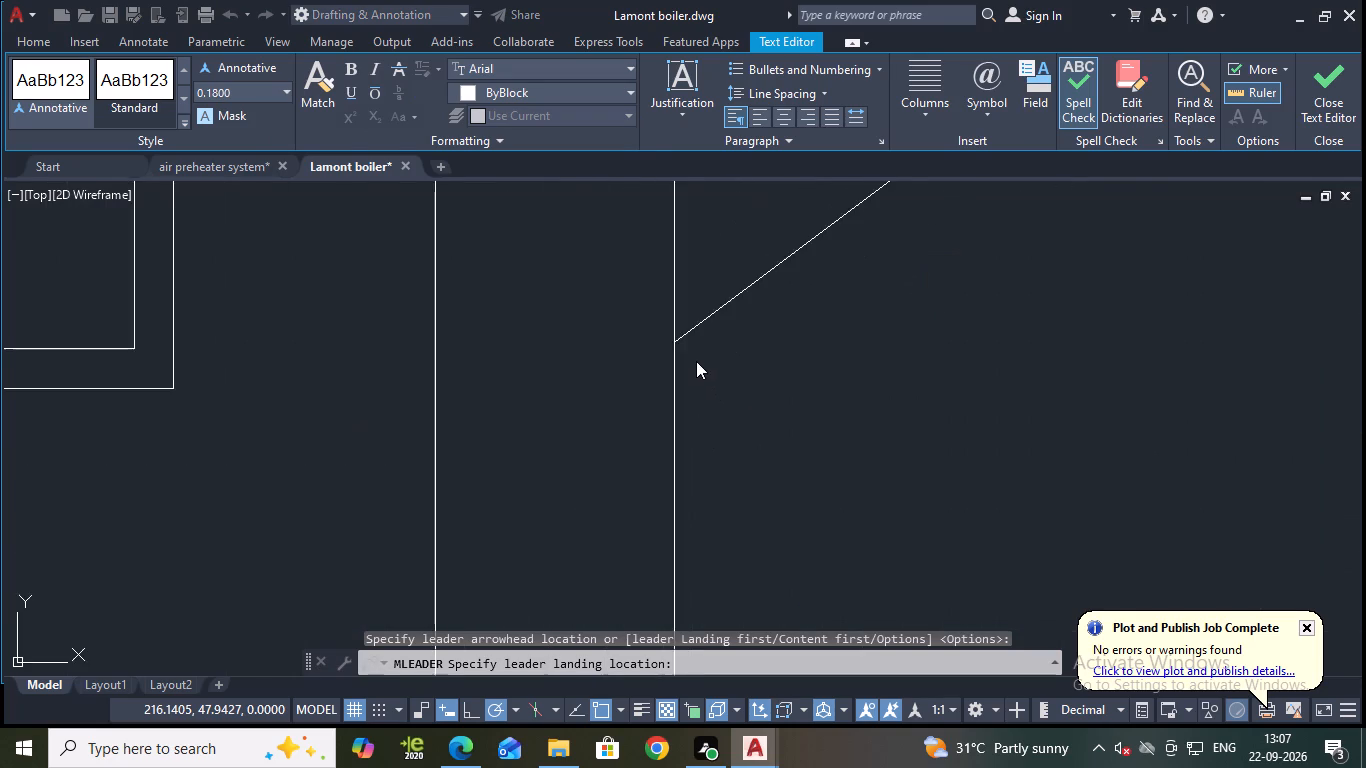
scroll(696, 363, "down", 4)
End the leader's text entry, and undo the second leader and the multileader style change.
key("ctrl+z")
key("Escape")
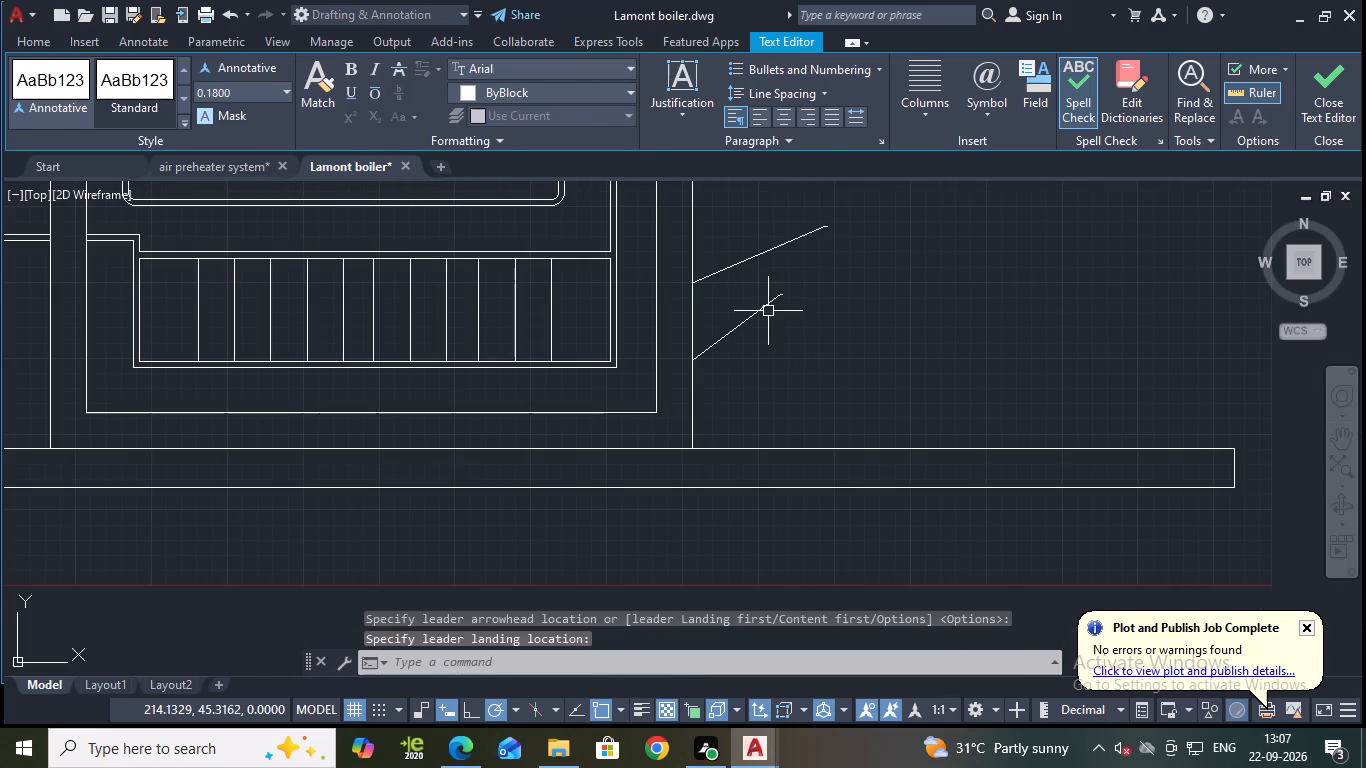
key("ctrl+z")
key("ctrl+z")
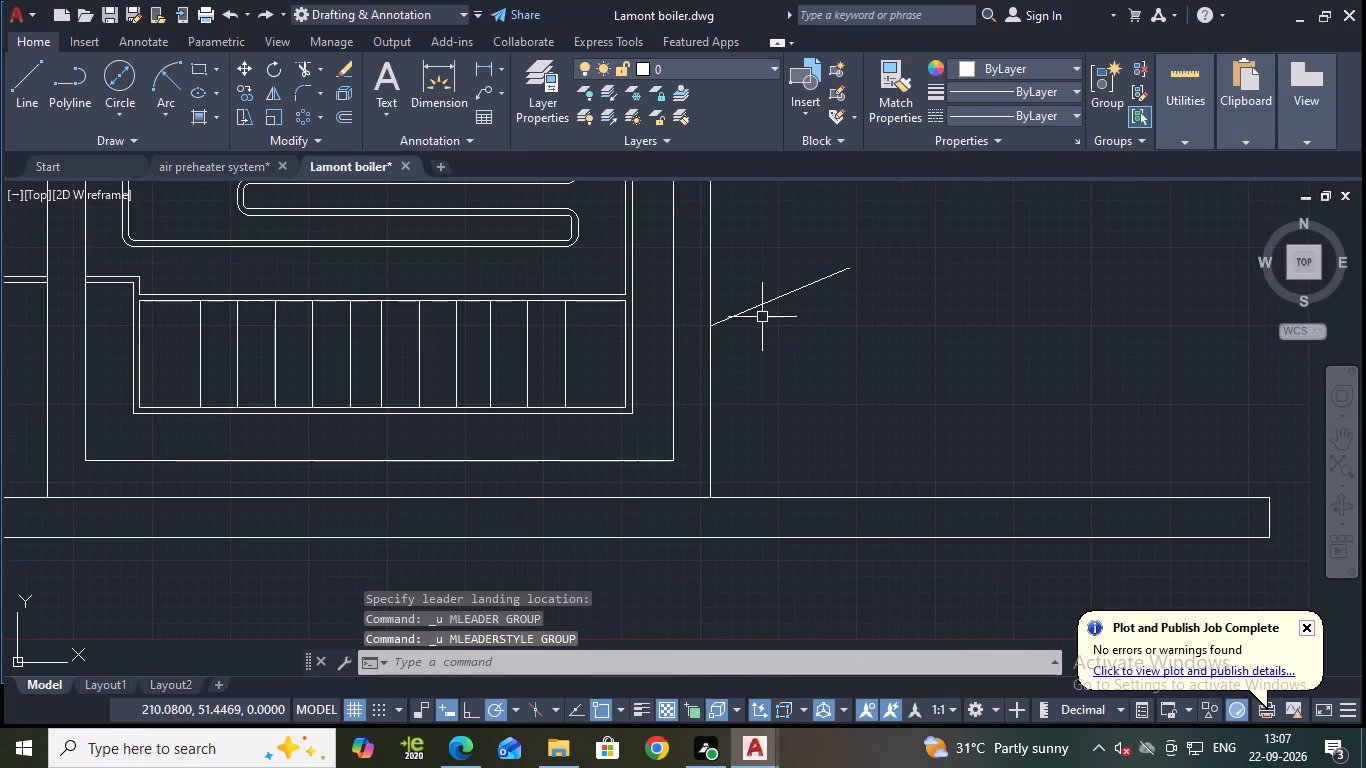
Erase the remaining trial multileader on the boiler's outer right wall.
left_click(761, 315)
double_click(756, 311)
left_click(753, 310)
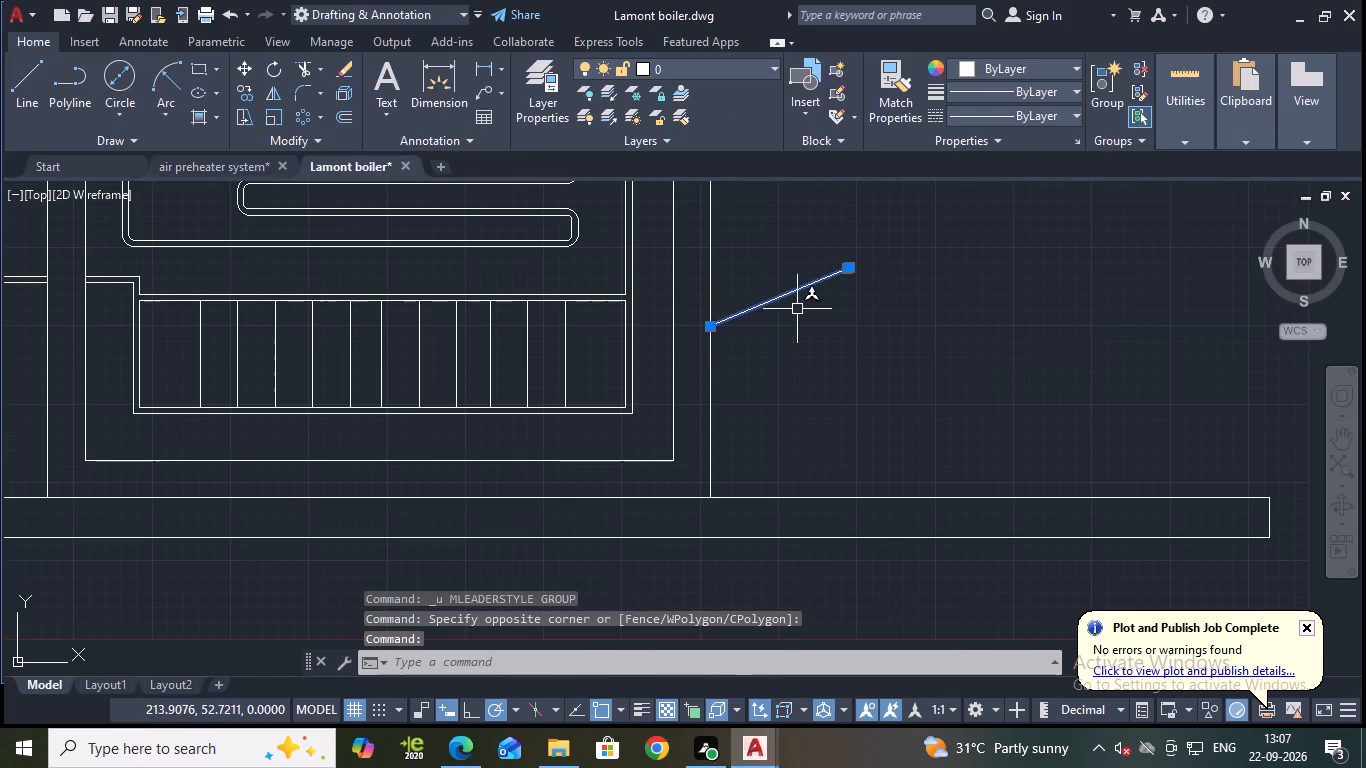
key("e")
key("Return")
Start a new multileader in the Standard style for annotating the boiler diagram.
scroll(852, 319, "down", 4)
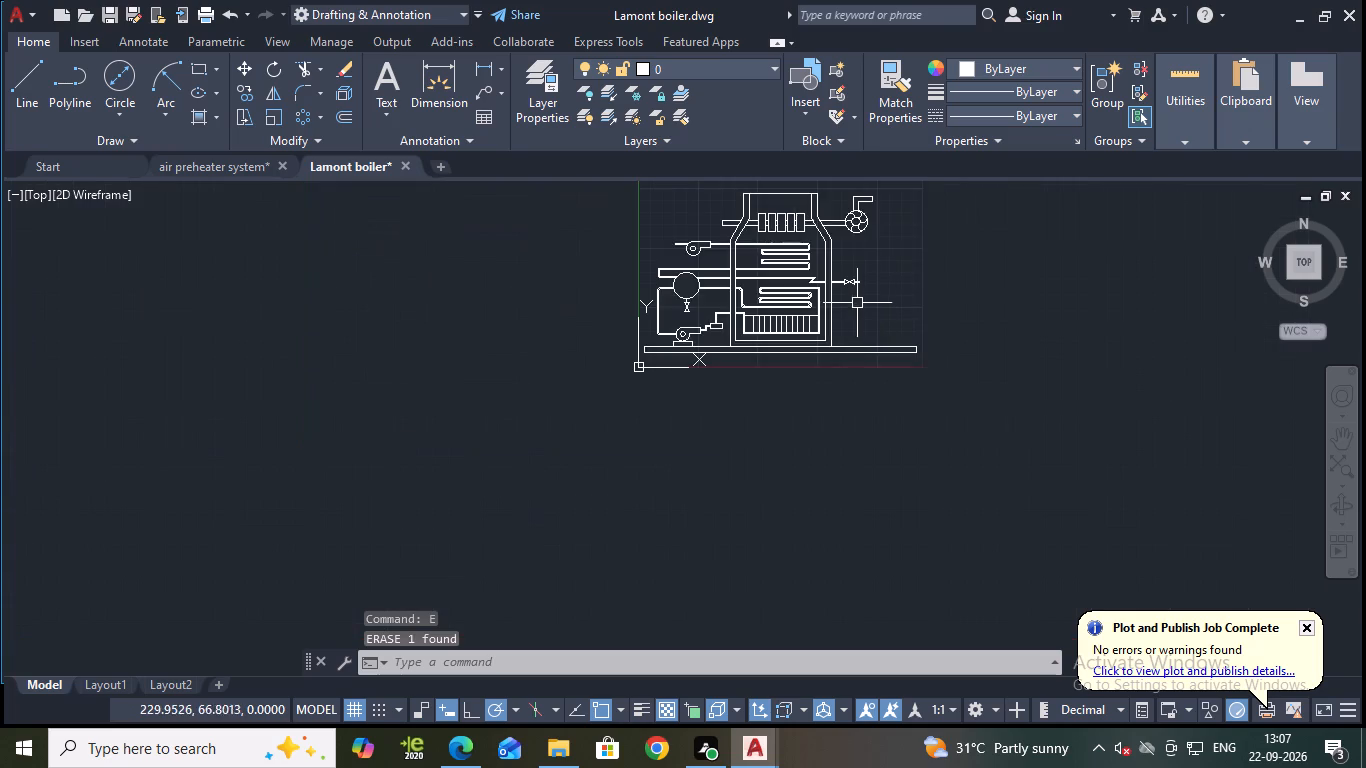
scroll(857, 303, "up", 1)
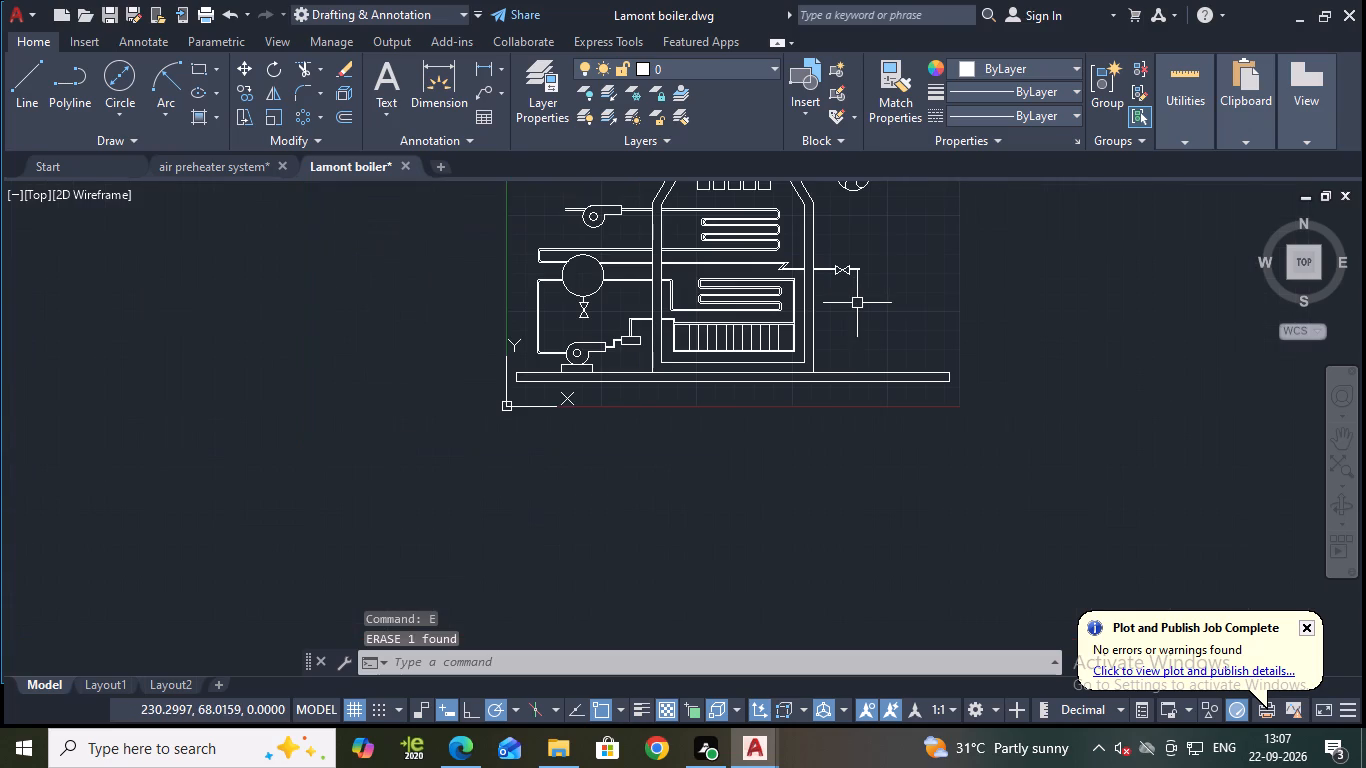
middle_click_drag(837, 295, 831, 347)
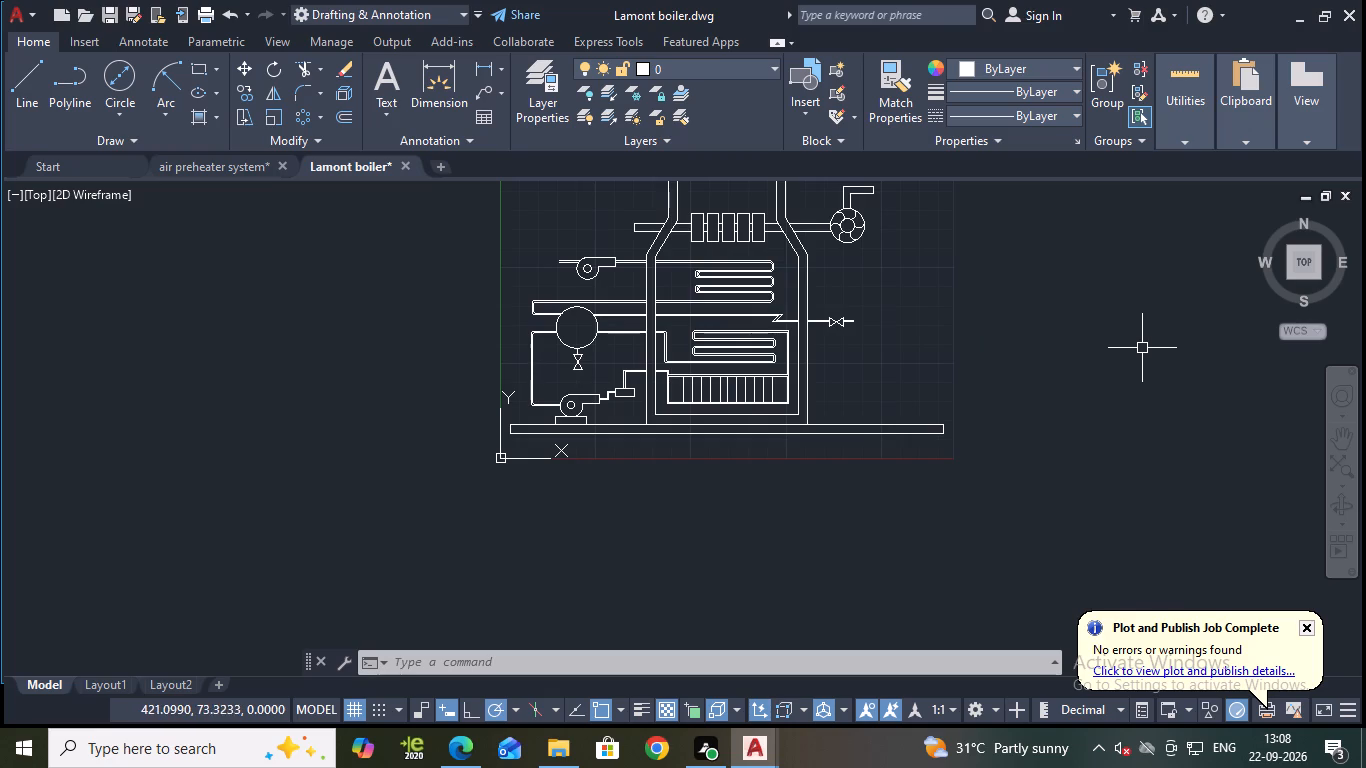
scroll(789, 328, "up", 2)
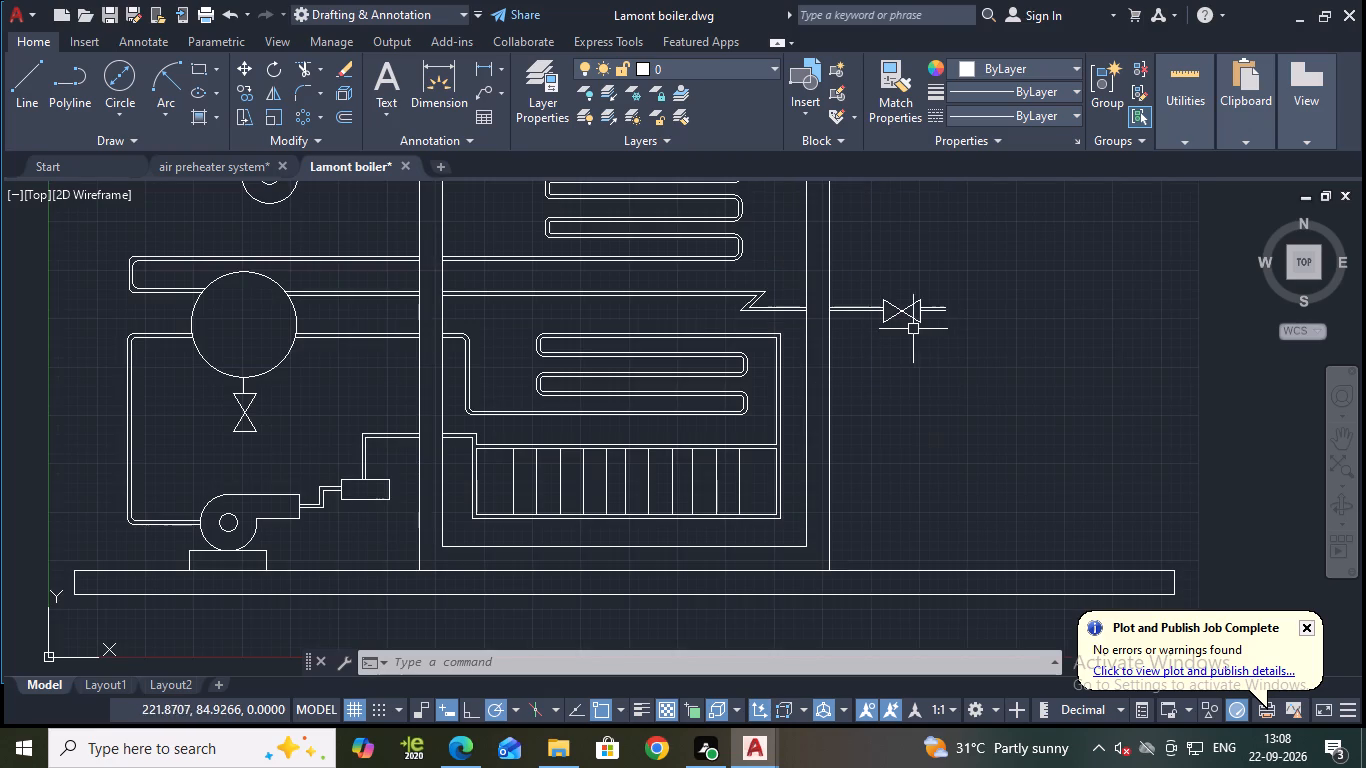
middle_click_drag(1012, 349, 1072, 435)
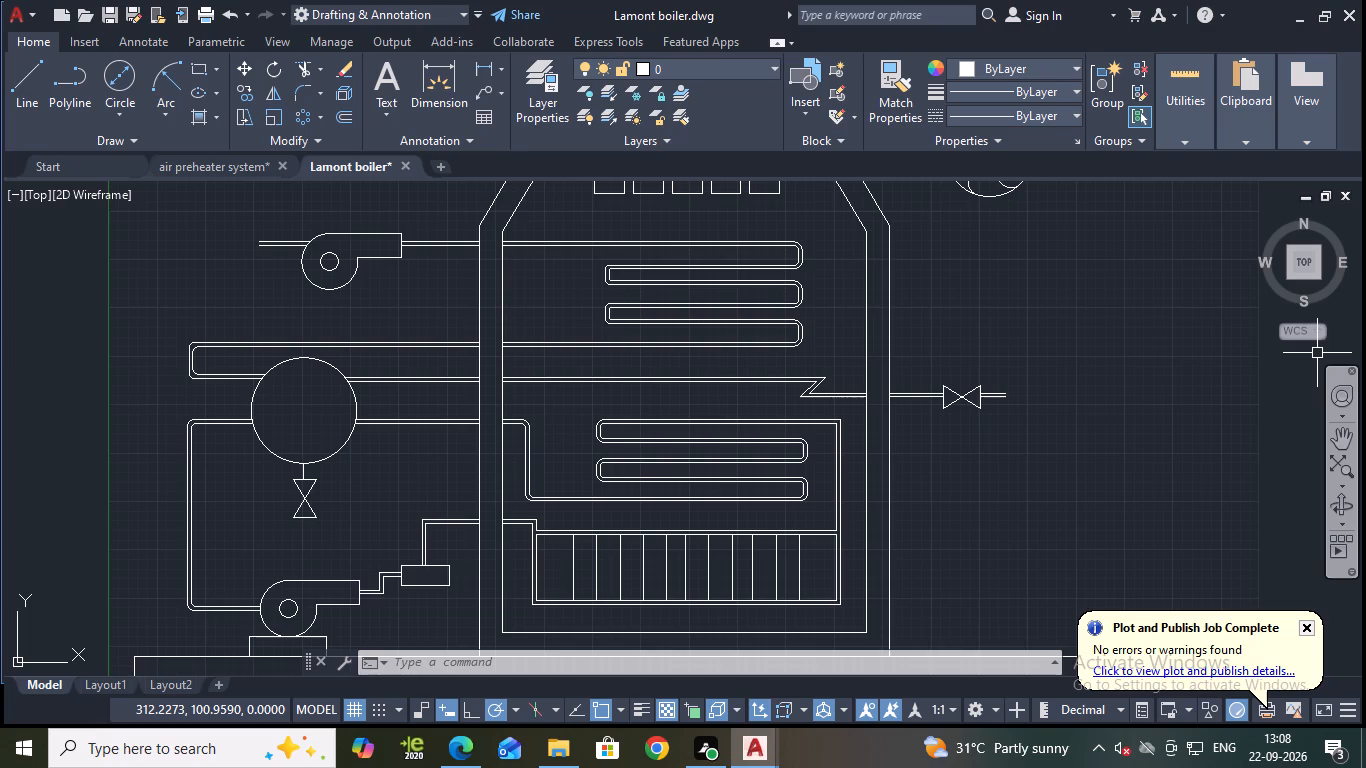
left_click(430, 143)
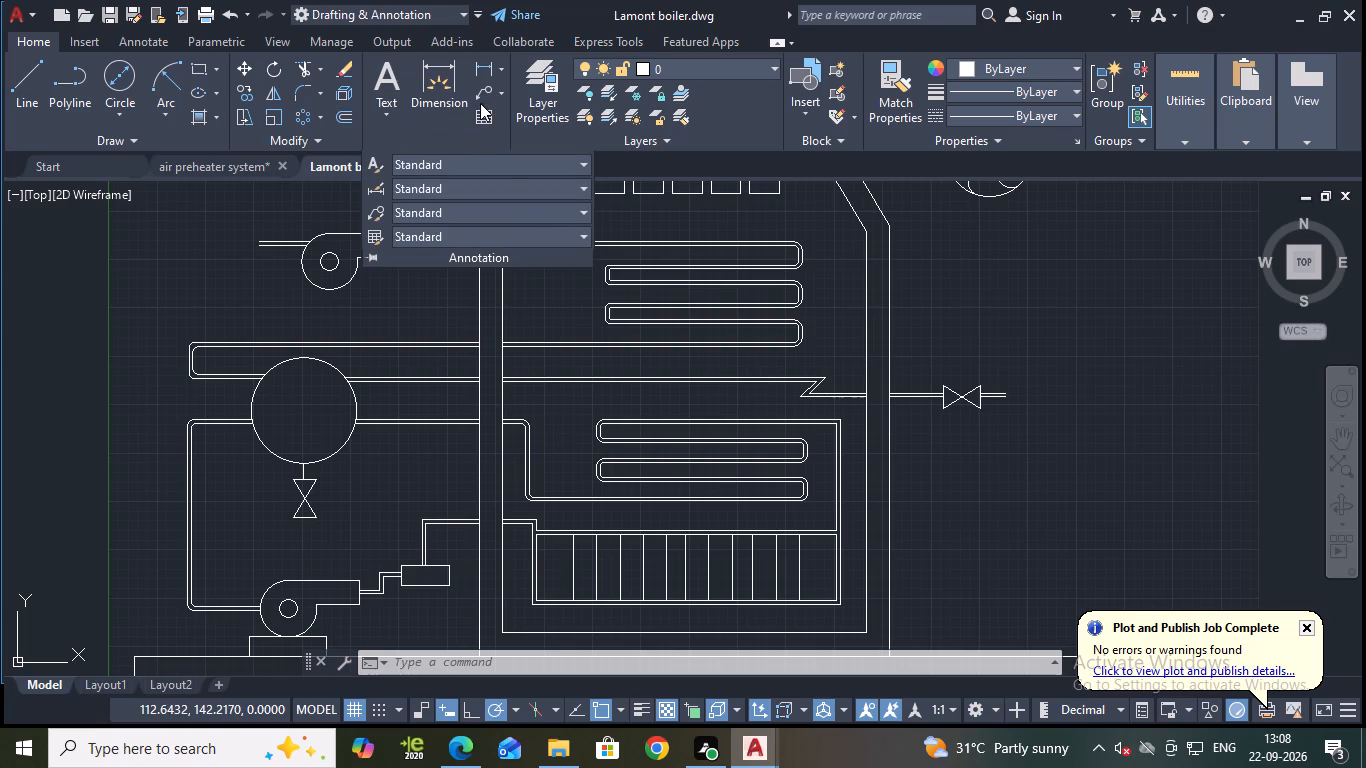
left_click(480, 103)
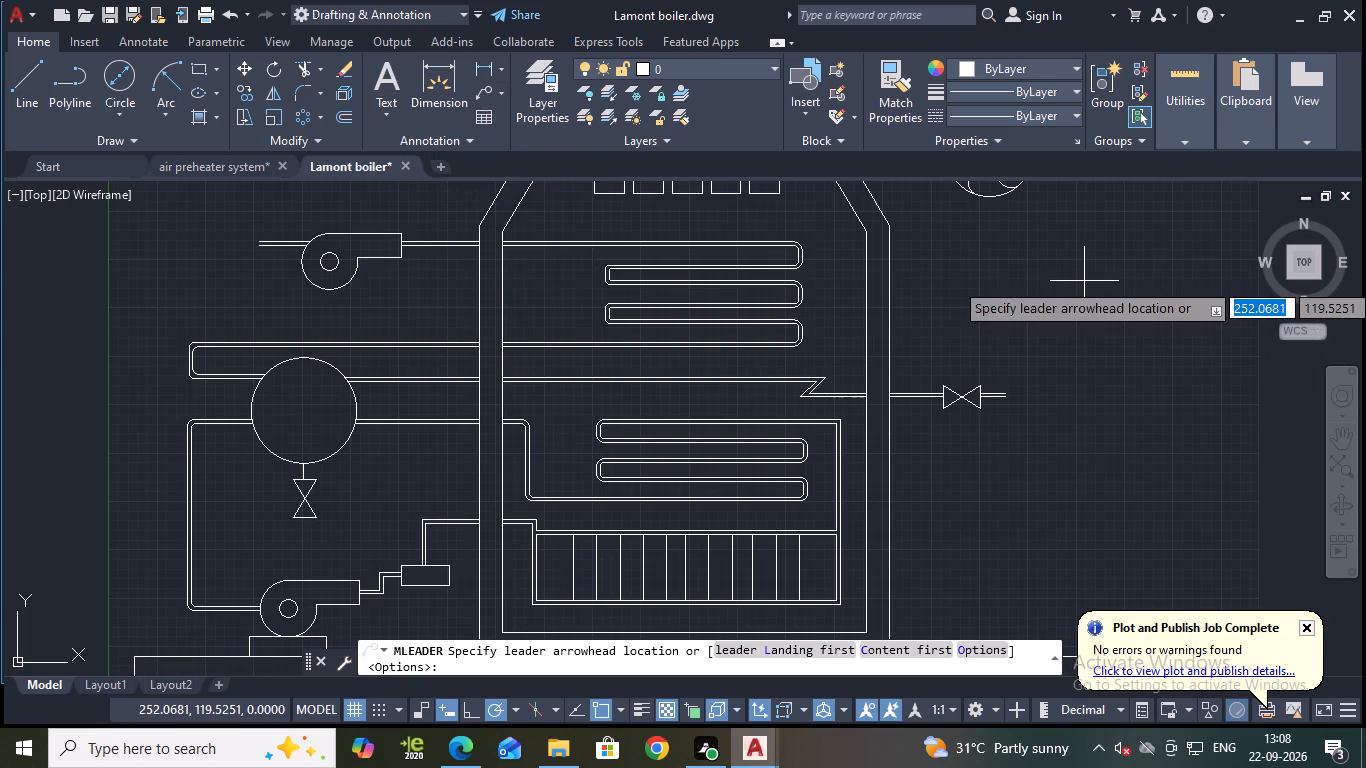
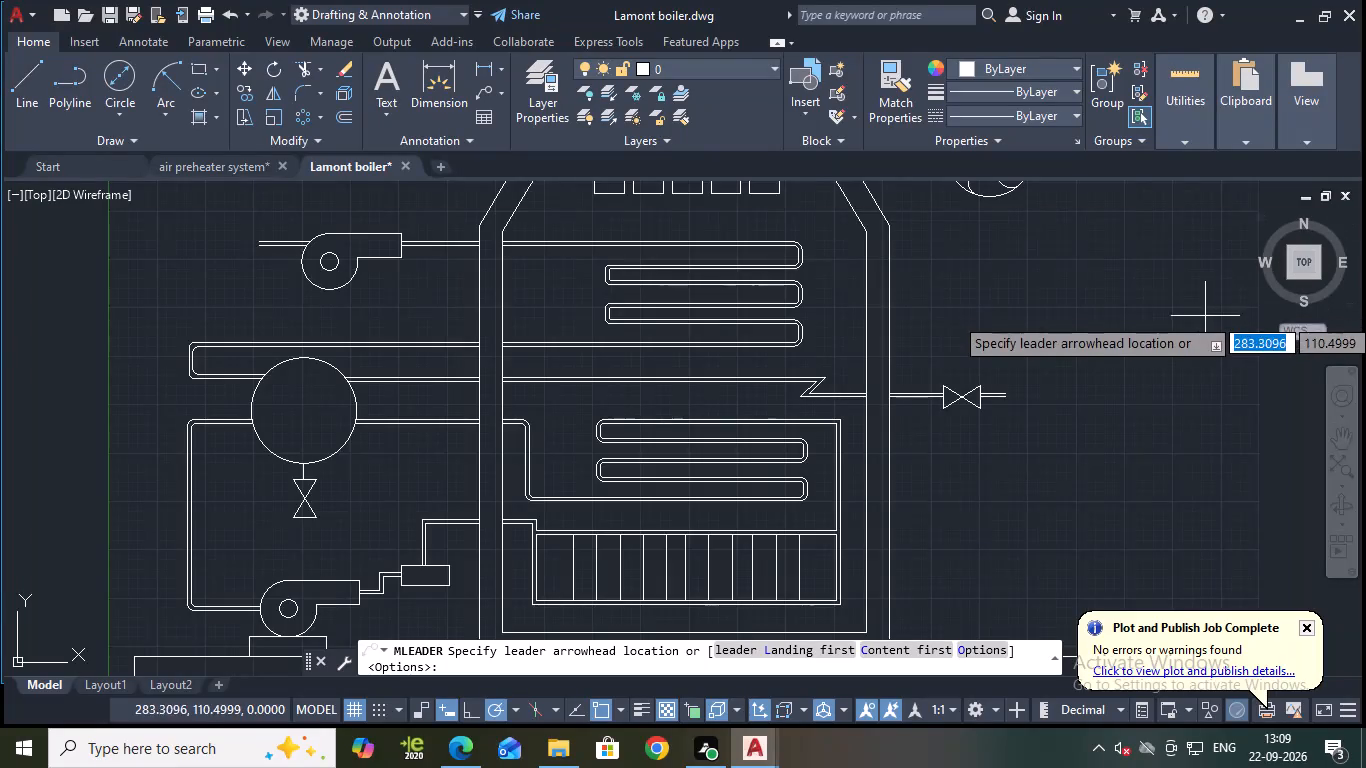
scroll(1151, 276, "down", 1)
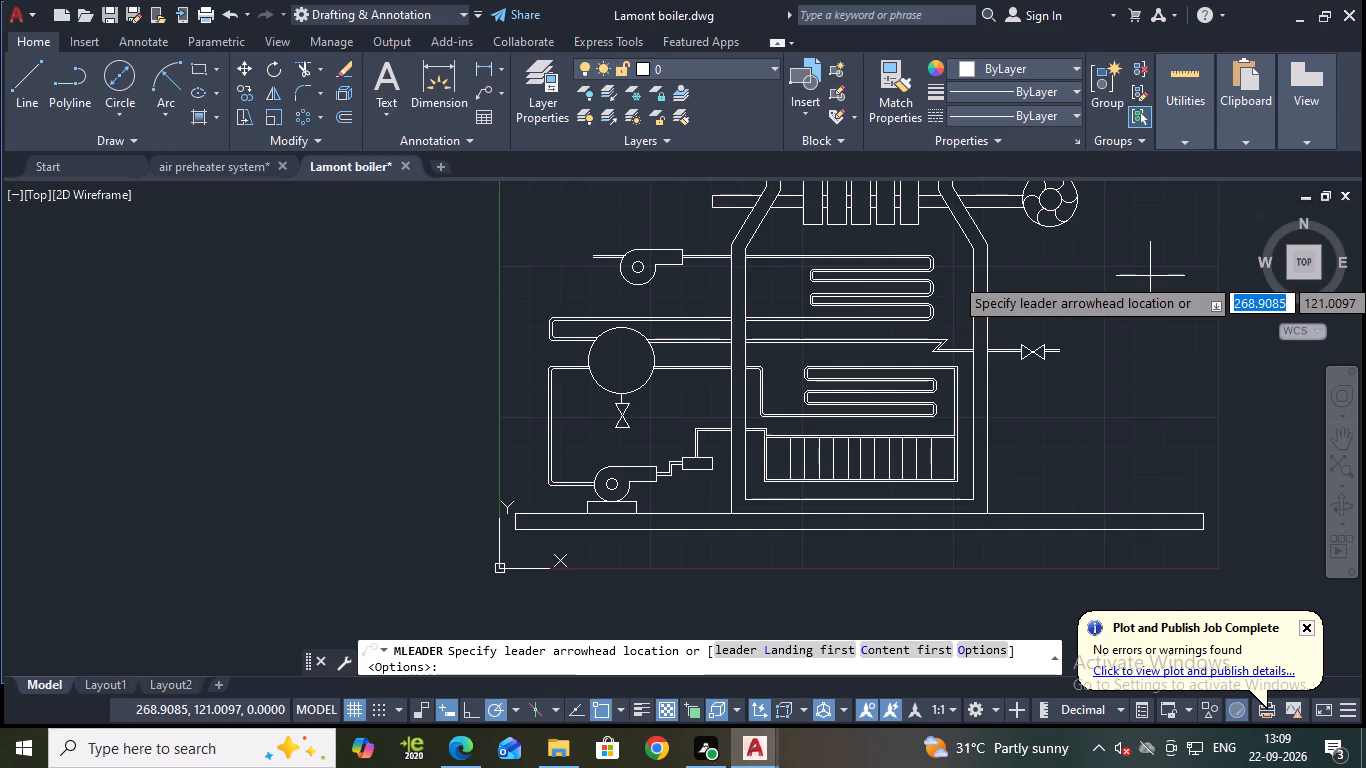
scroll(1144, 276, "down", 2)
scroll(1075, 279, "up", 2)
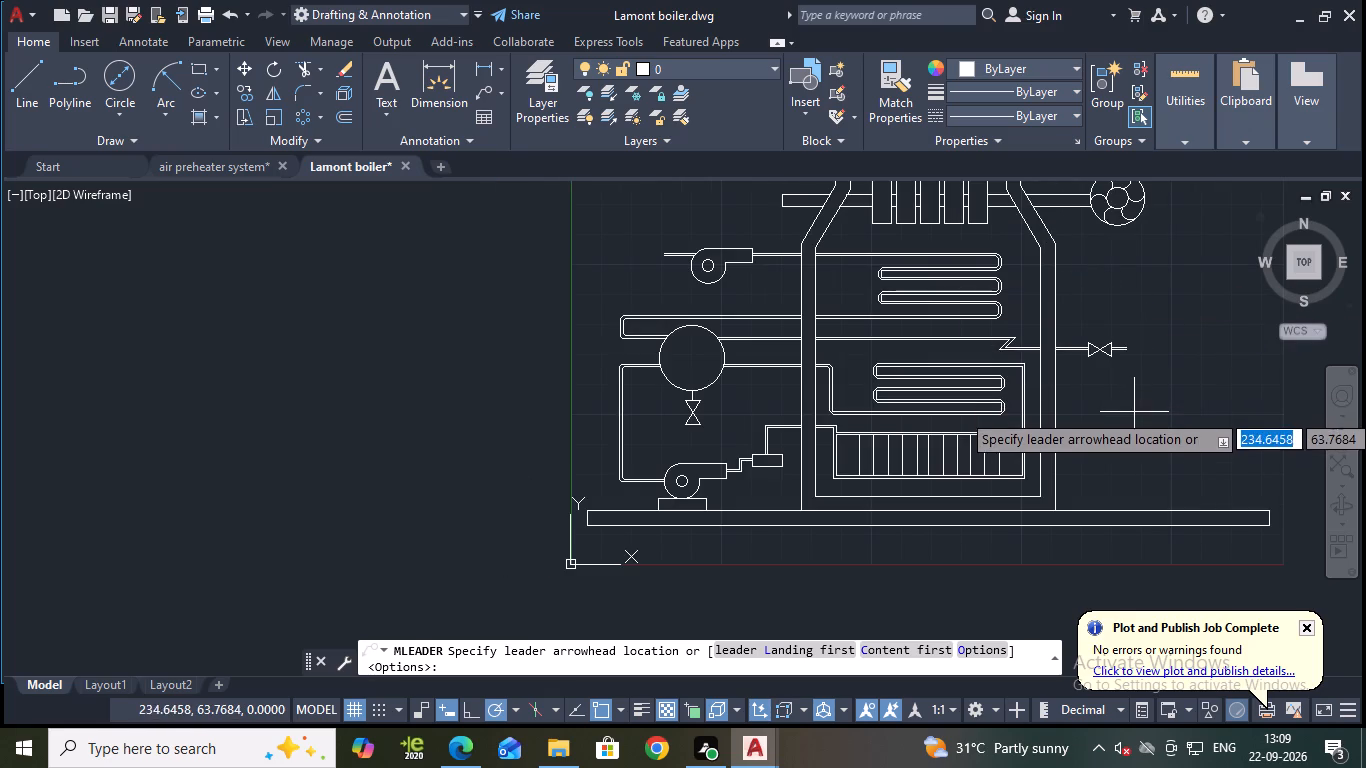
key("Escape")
Place a multileader without text from the boiler's outer right wall, about 21 units long at about 47°, beside the furnace.
scroll(1091, 414, "up", 2)
middle_click_drag(1104, 399, 1021, 369)
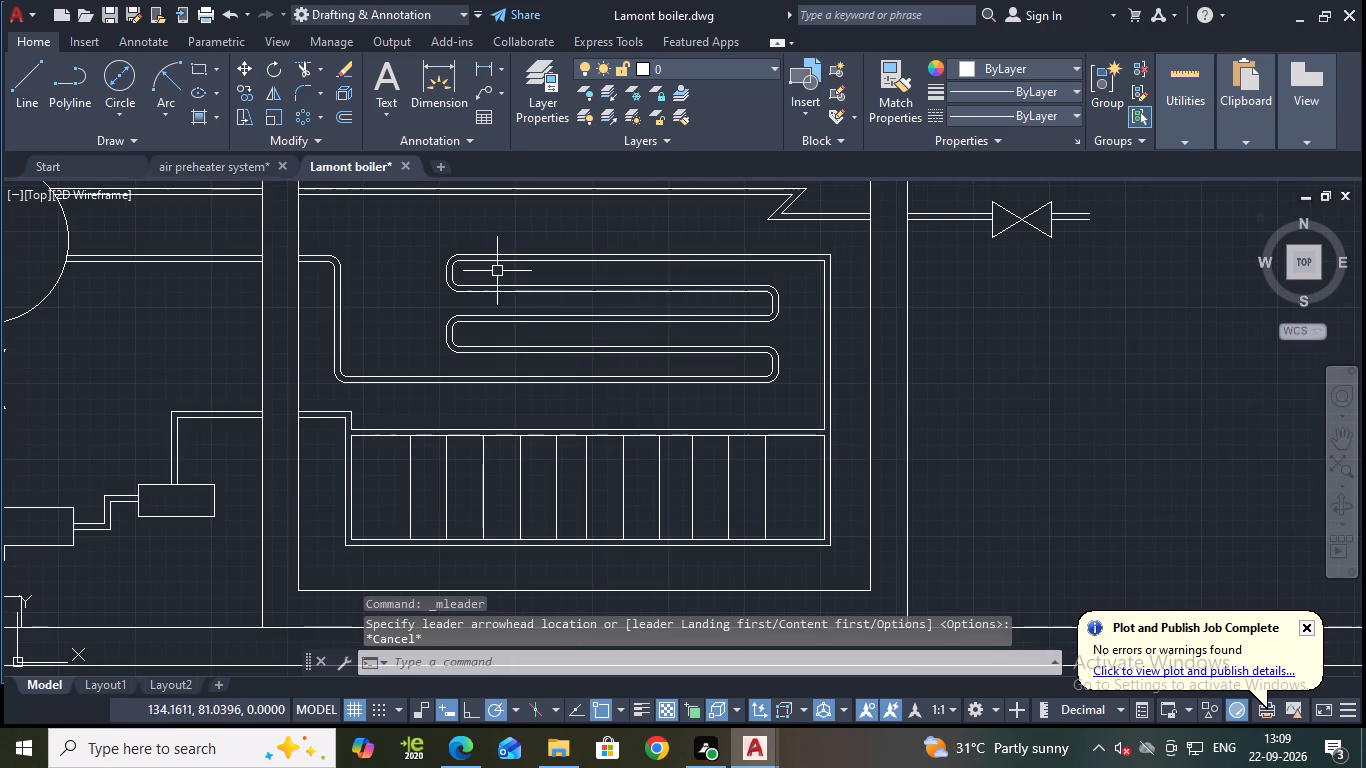
left_click(481, 90)
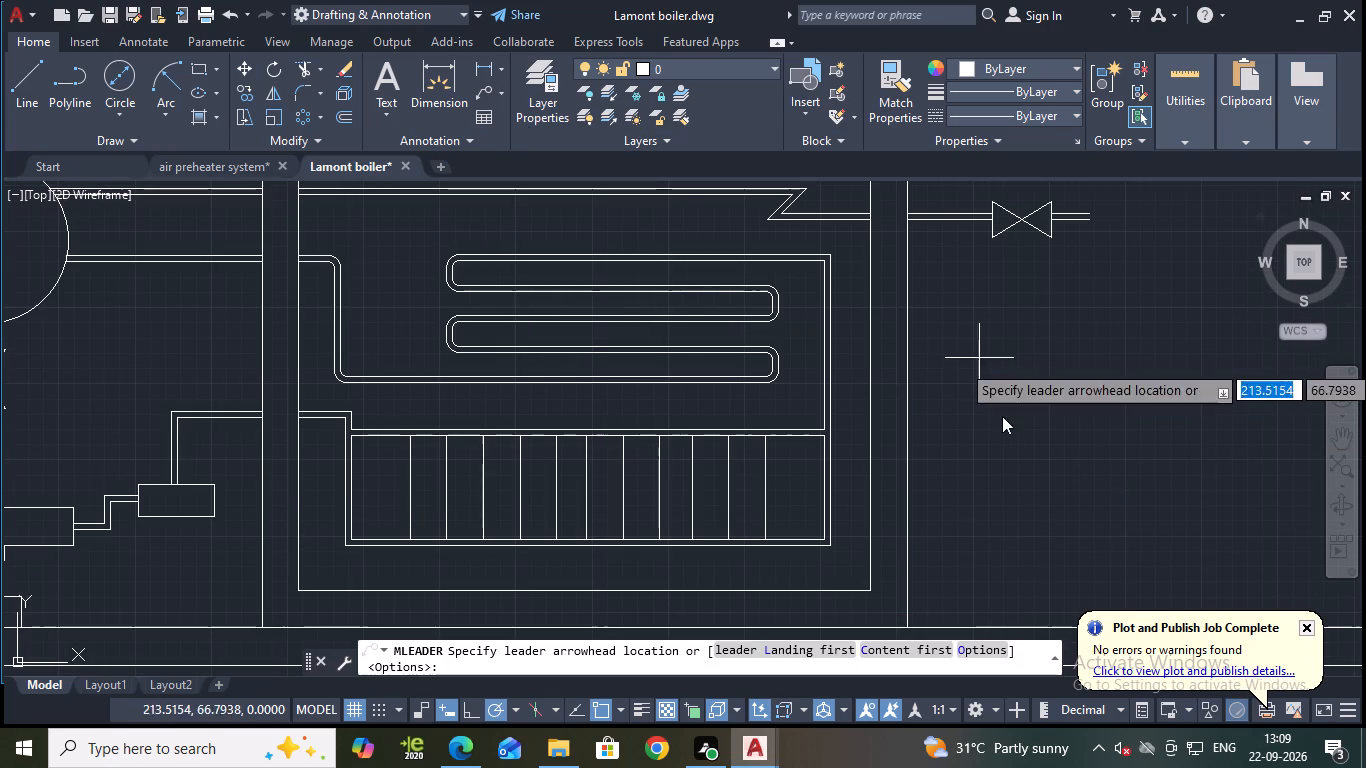
left_click(907, 464)
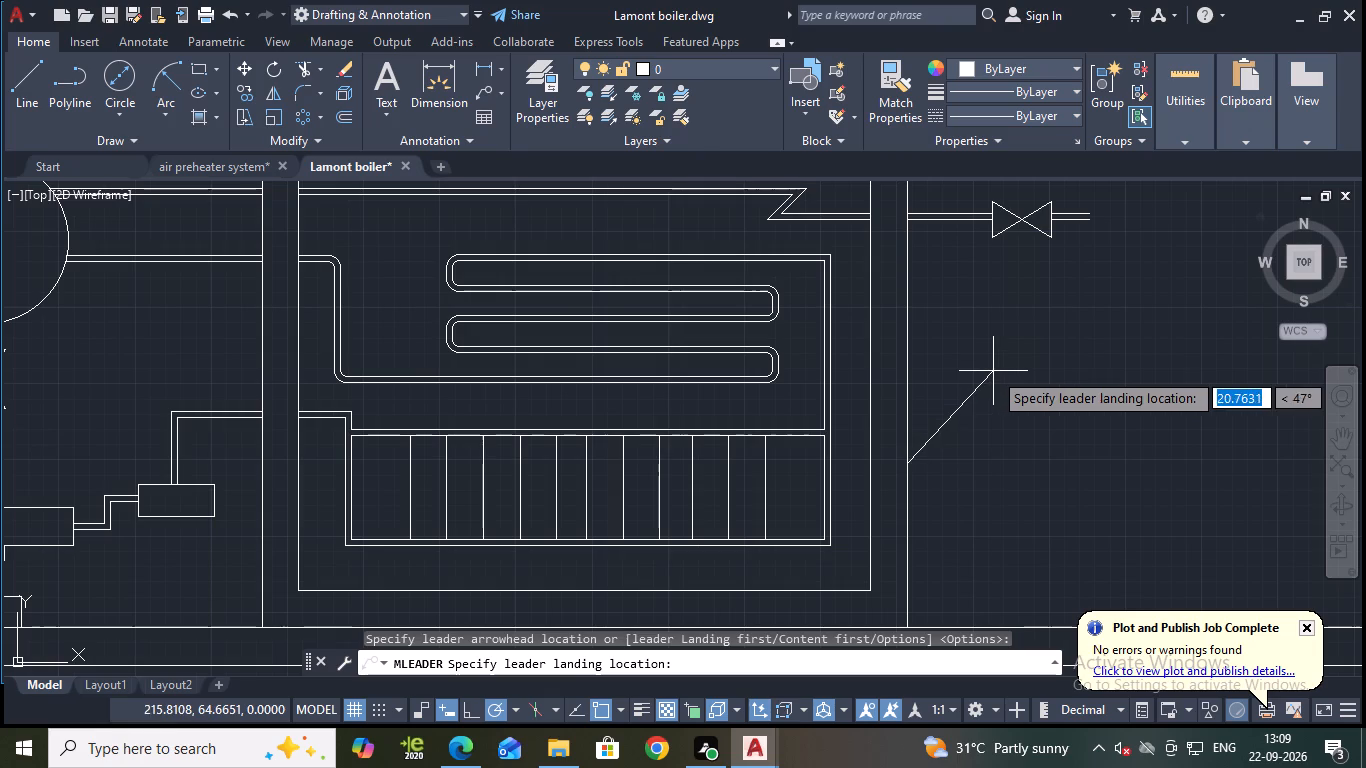
left_click(993, 371)
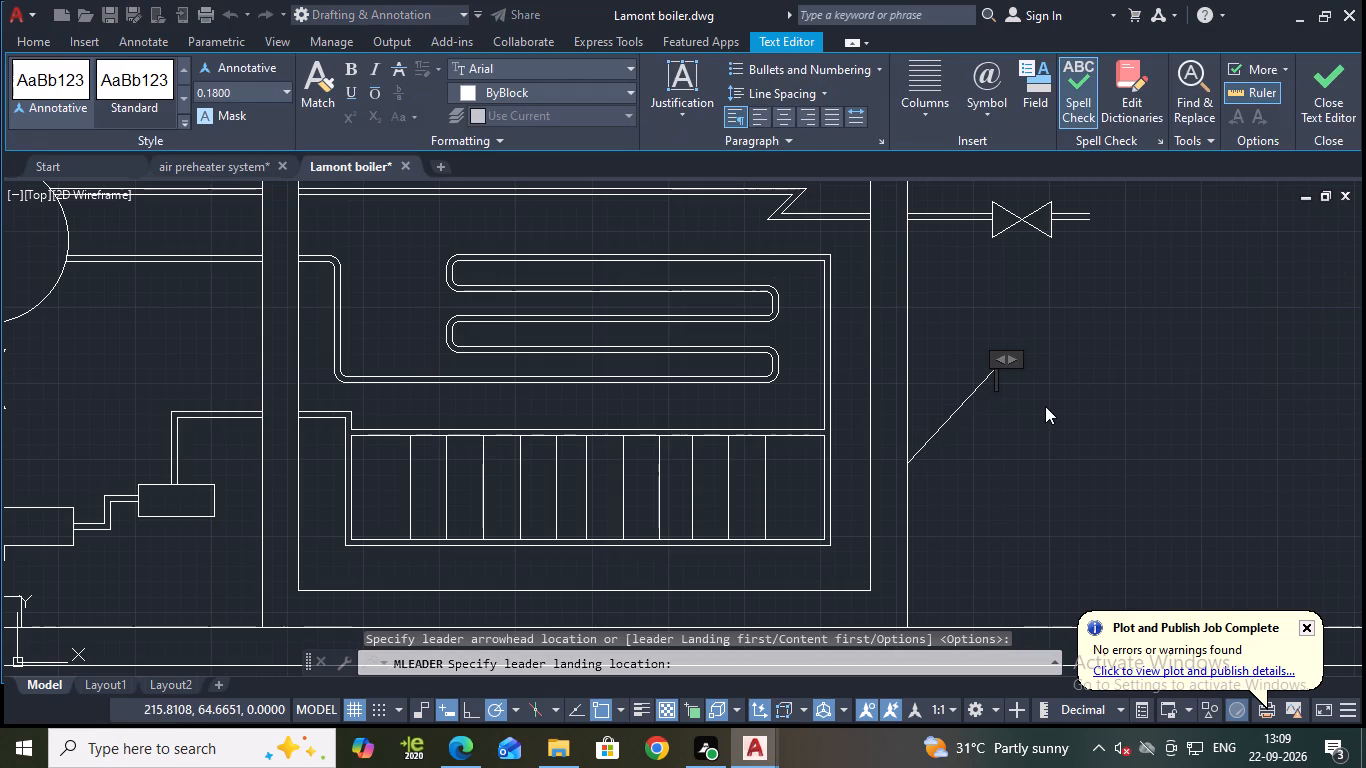
key("Escape")
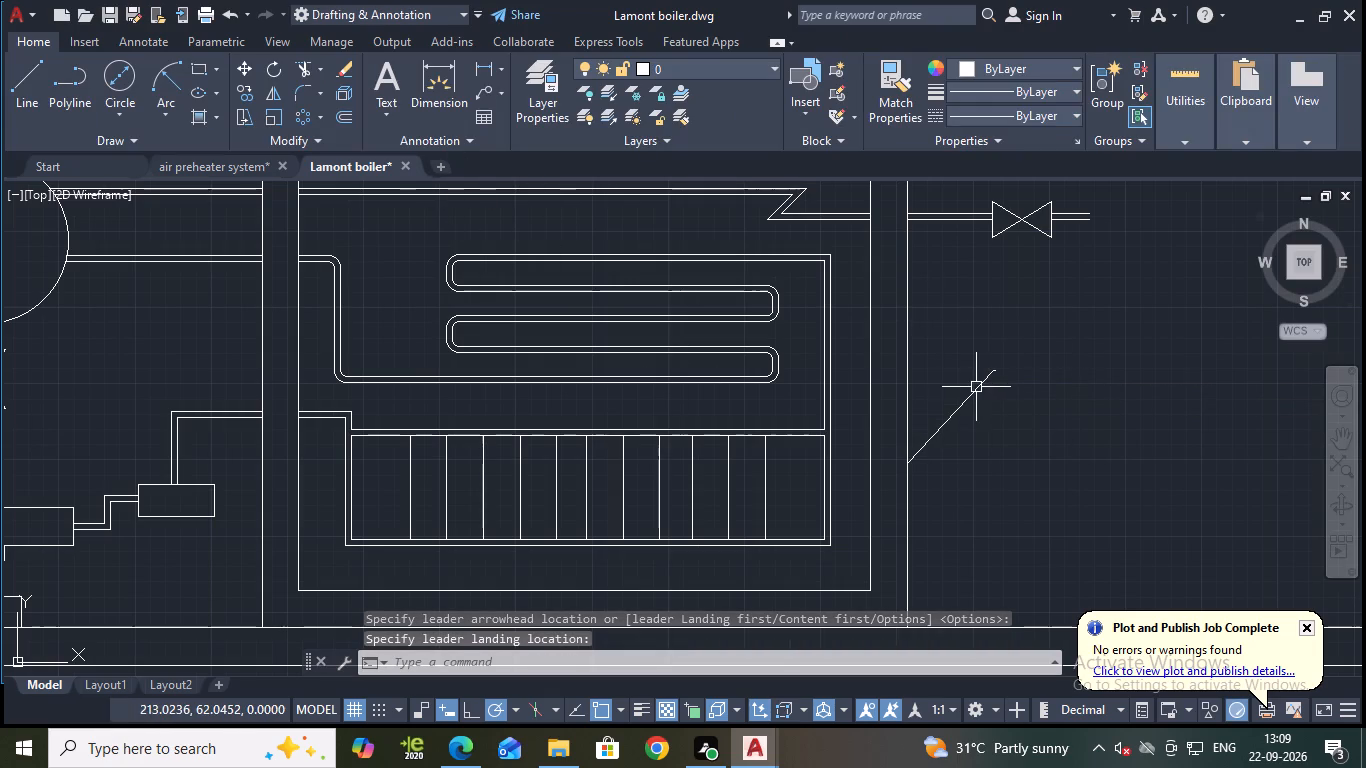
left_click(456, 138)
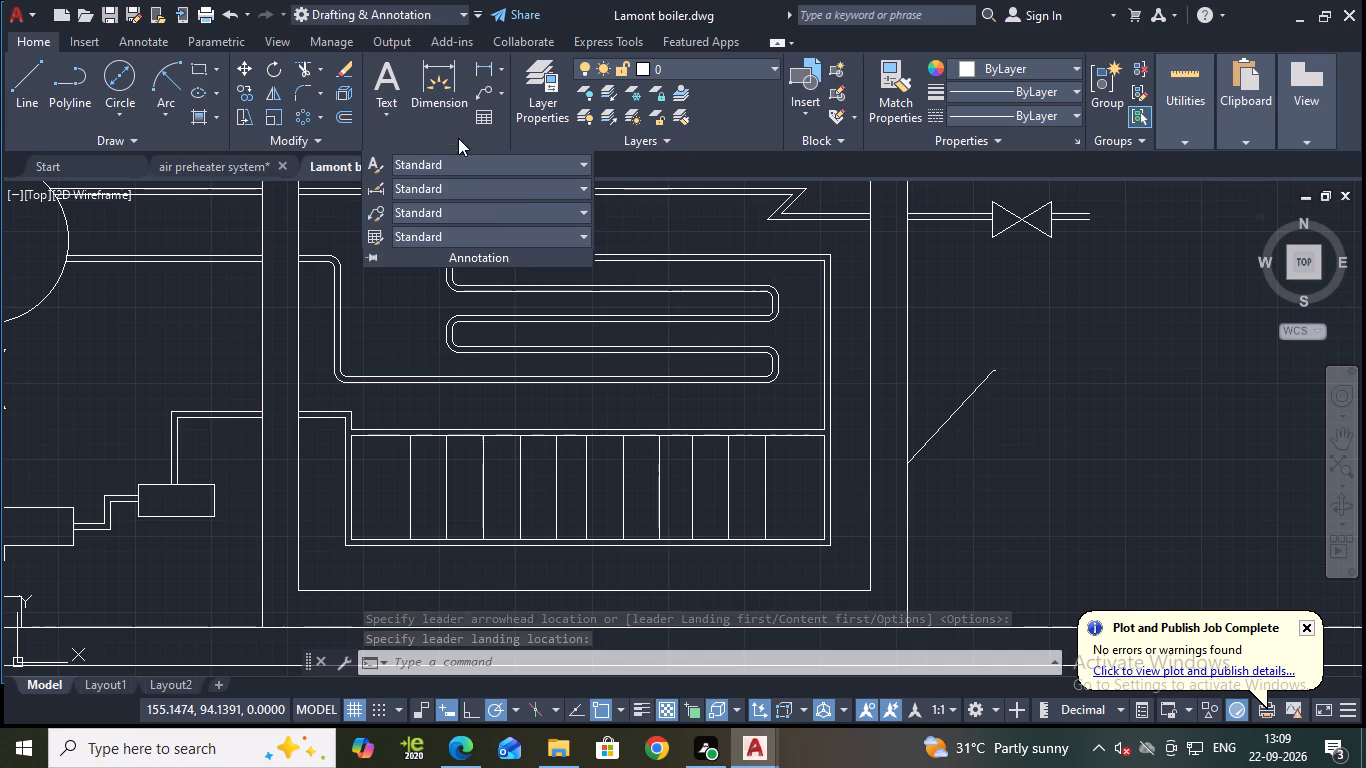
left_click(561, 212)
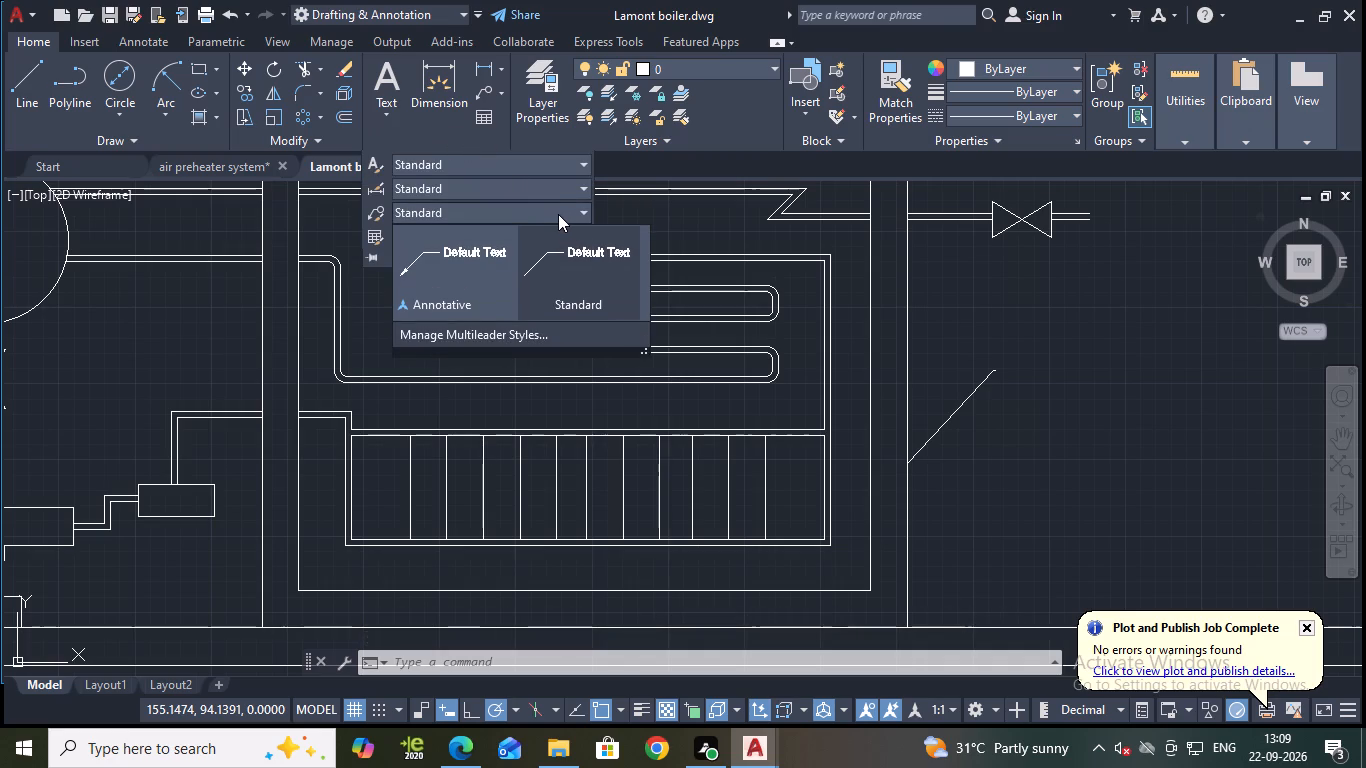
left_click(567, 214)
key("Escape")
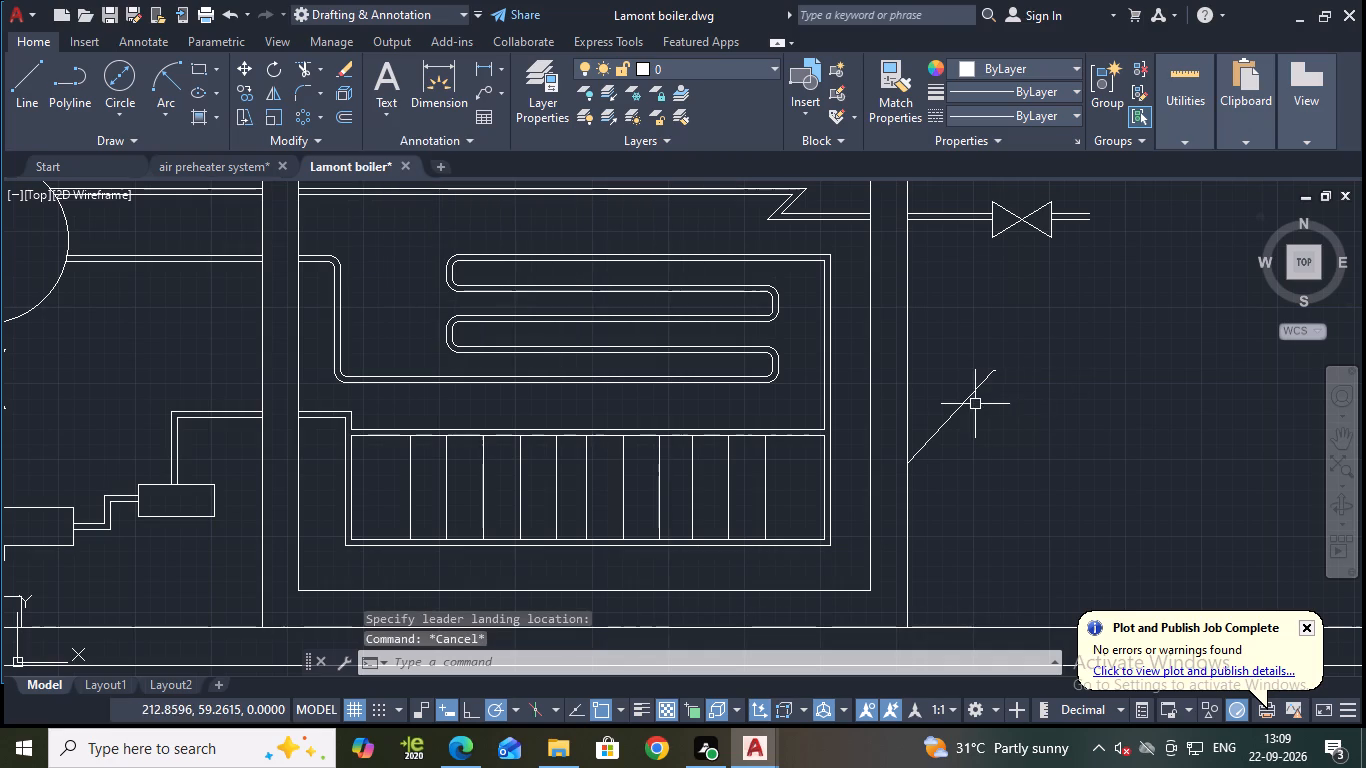
Open the Standard multileader style for modification and set its arrowhead size to 100.
left_click(971, 404)
left_click(466, 144)
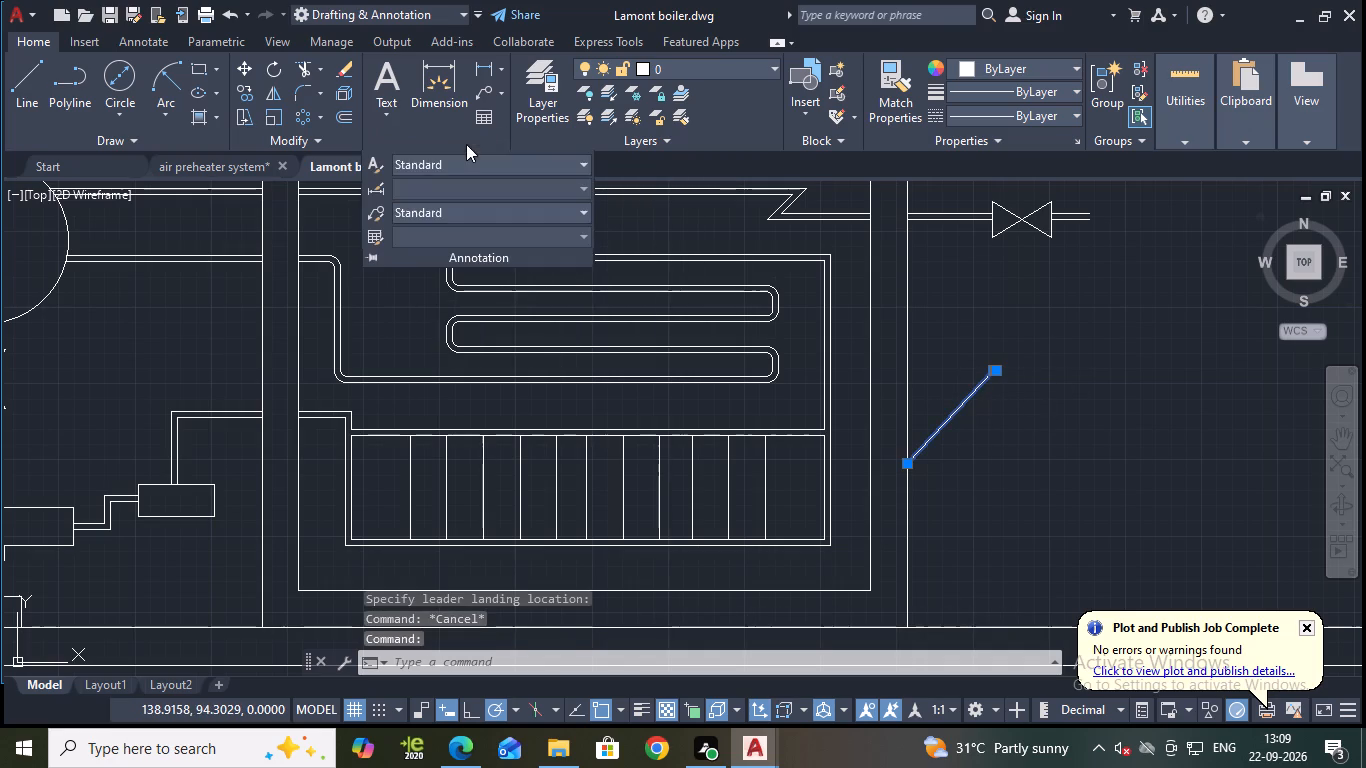
left_click(499, 218)
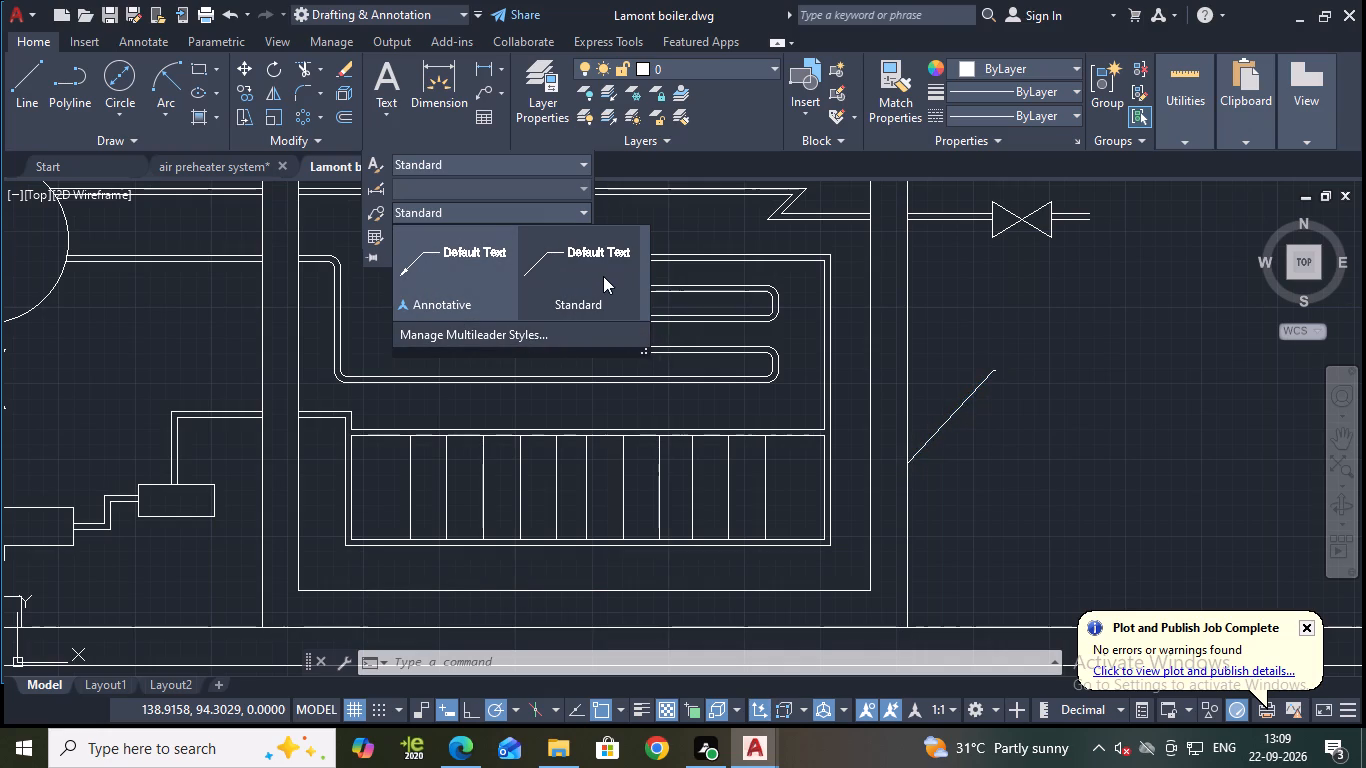
left_click(551, 331)
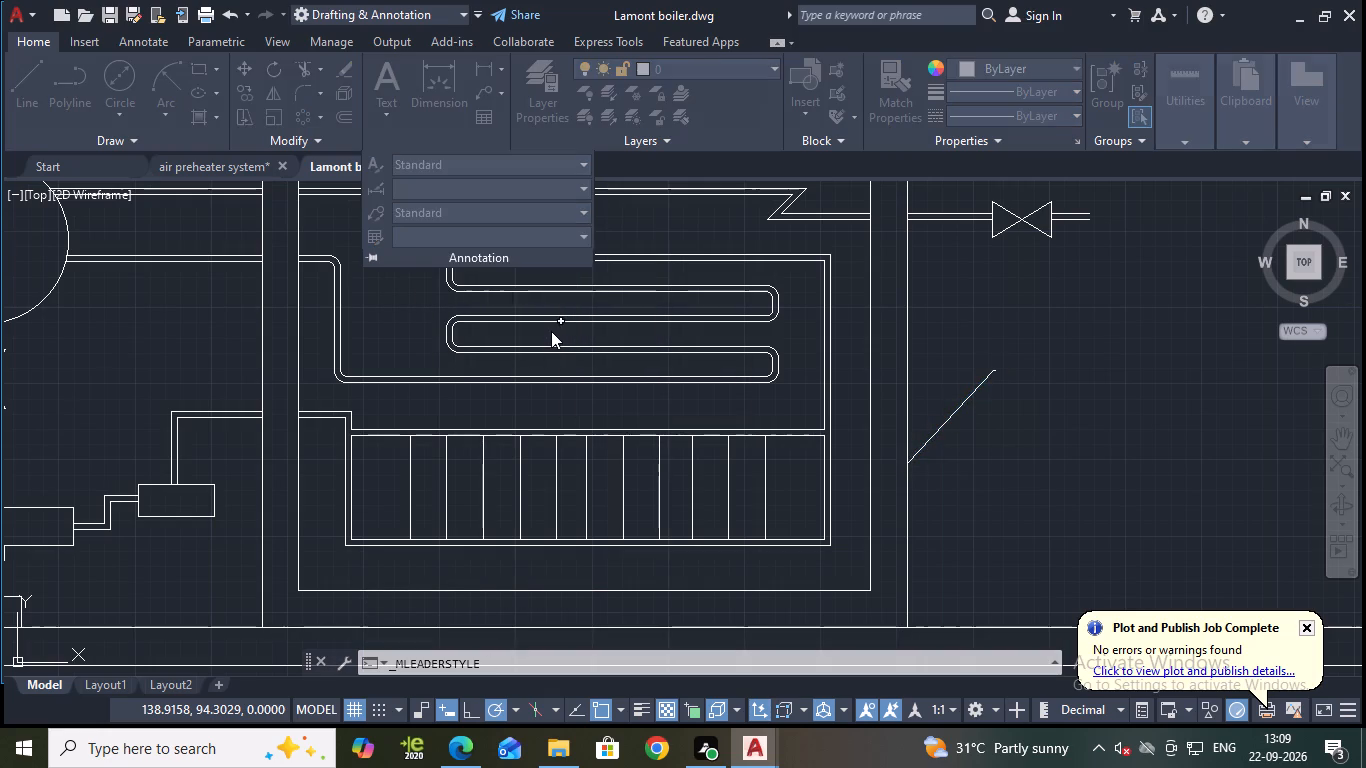
left_click(887, 342)
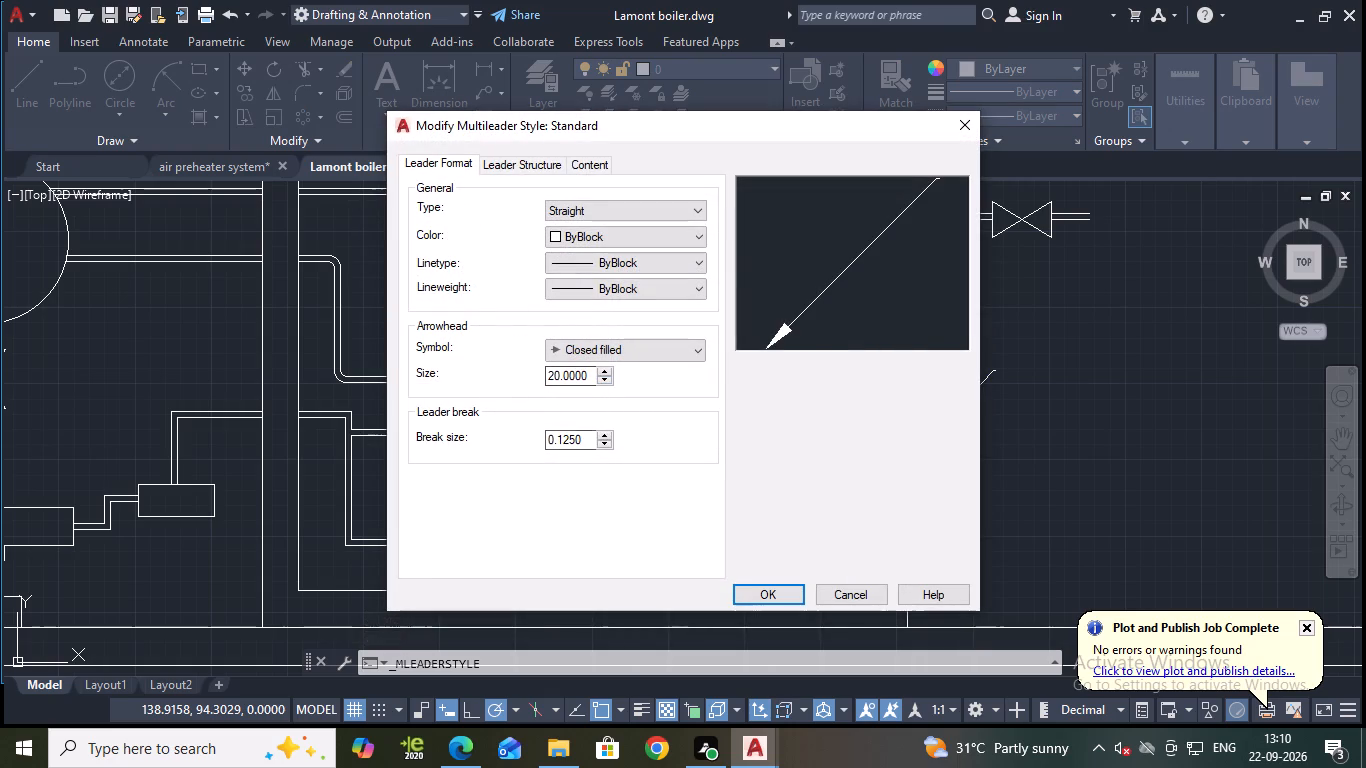
left_click_drag(593, 375, 527, 372)
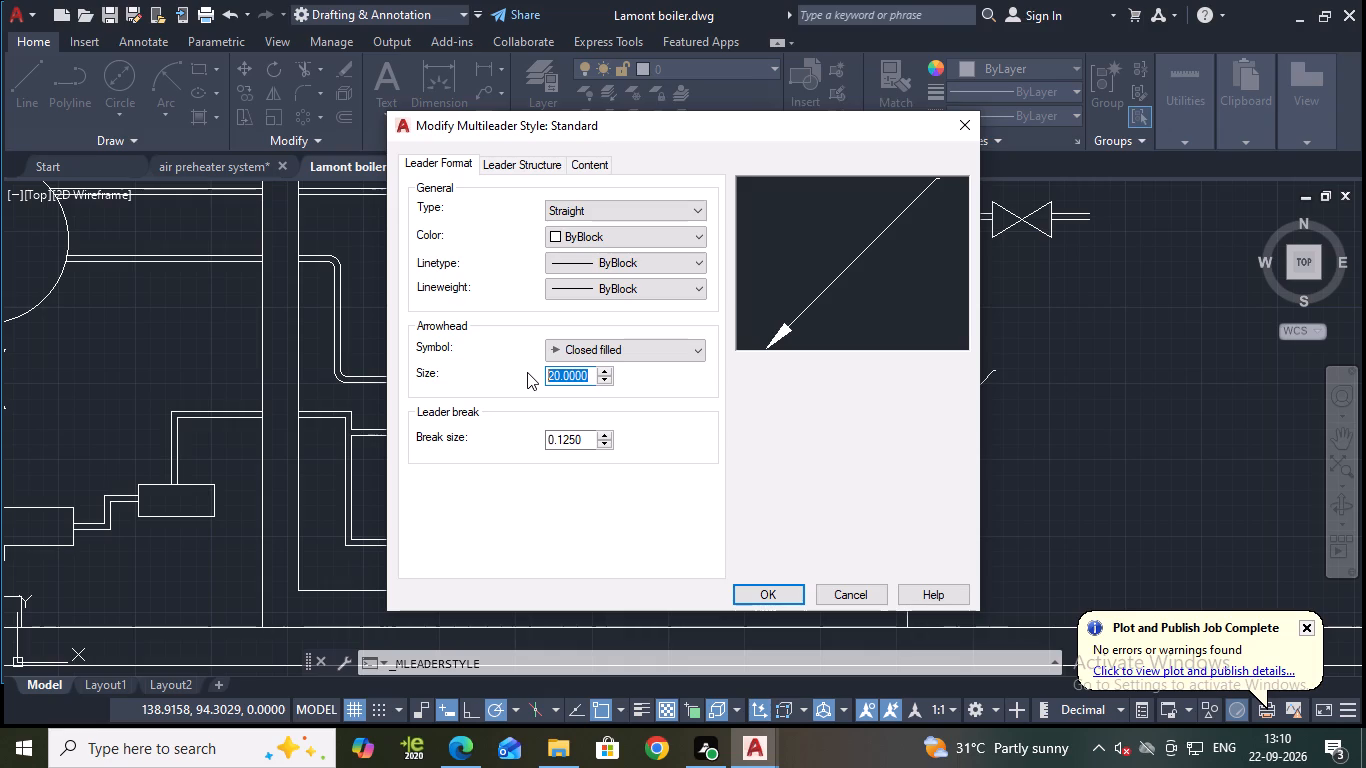
type("100")
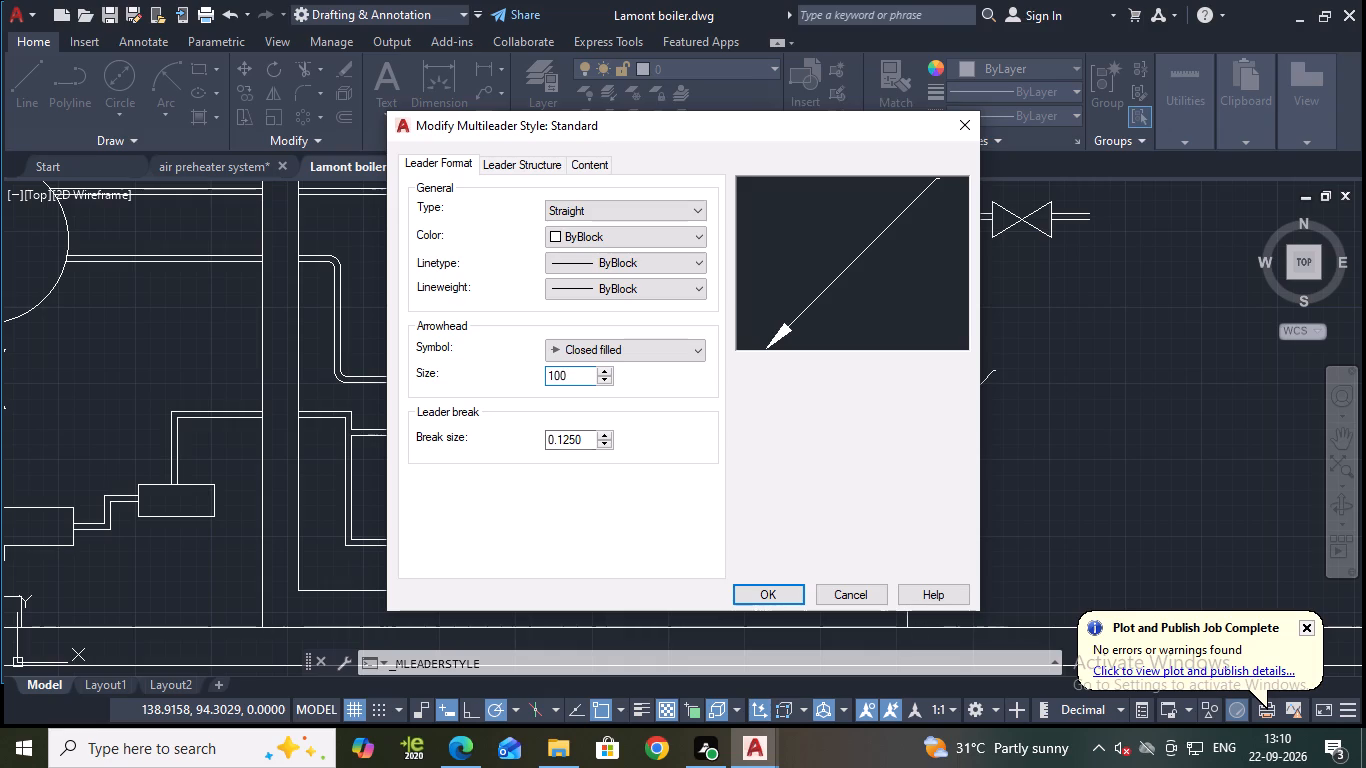
Set the Standard multileader style's leader break size to 100 and accept the style changes.
left_click(595, 443)
key("BackSpace")
key("BackSpace")
key("BackSpace")
key("BackSpace")
key("BackSpace")
key("BackSpace")
key("BackSpace")
key("BackSpace")
key("BackSpace")
key("BackSpace")
key("BackSpace")
key("BackSpace")
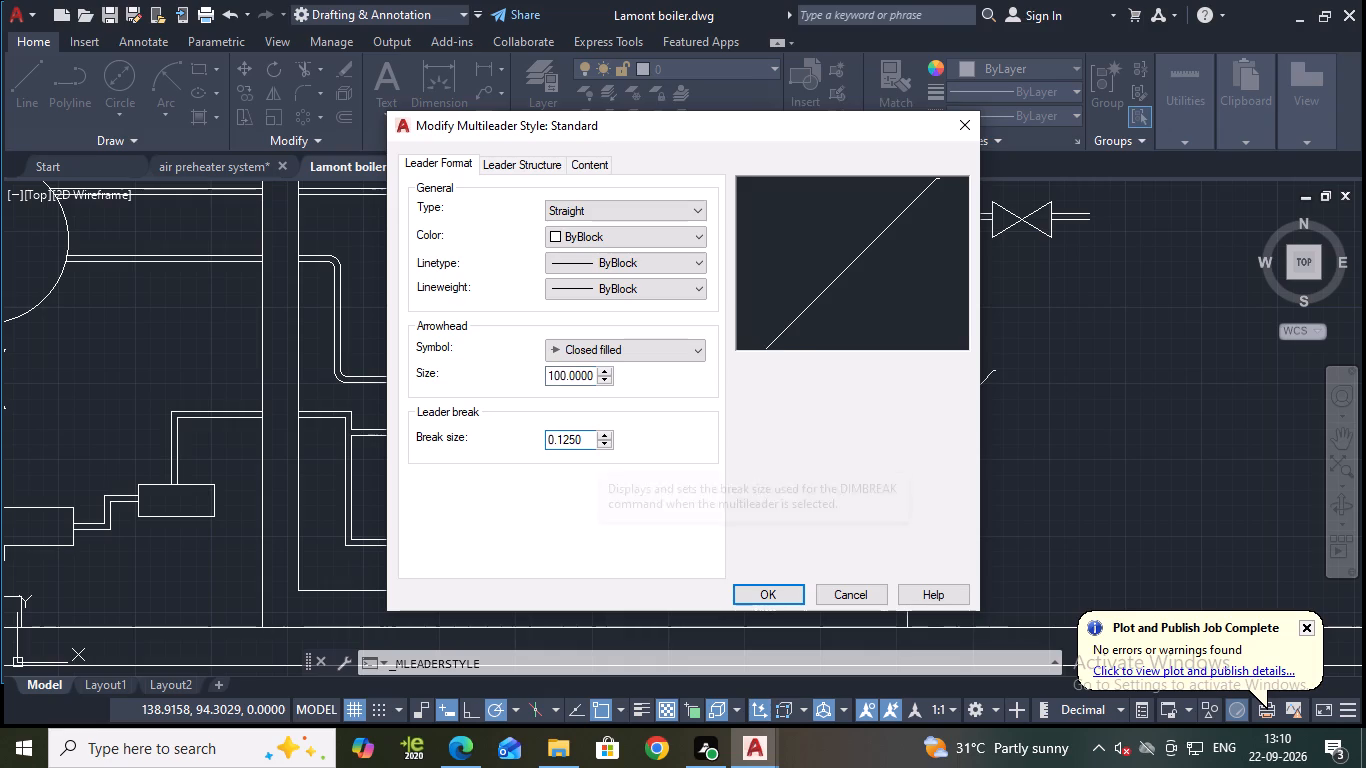
type("100")
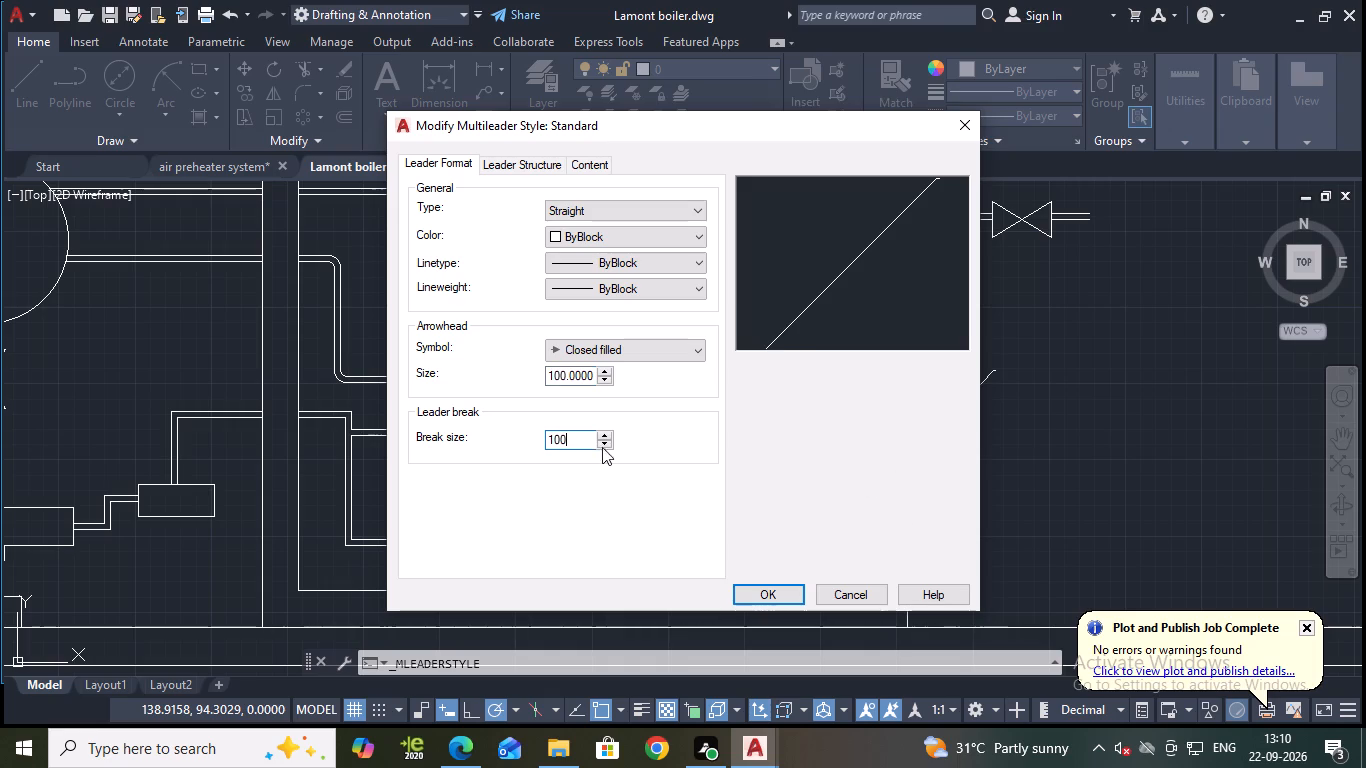
left_click(524, 158)
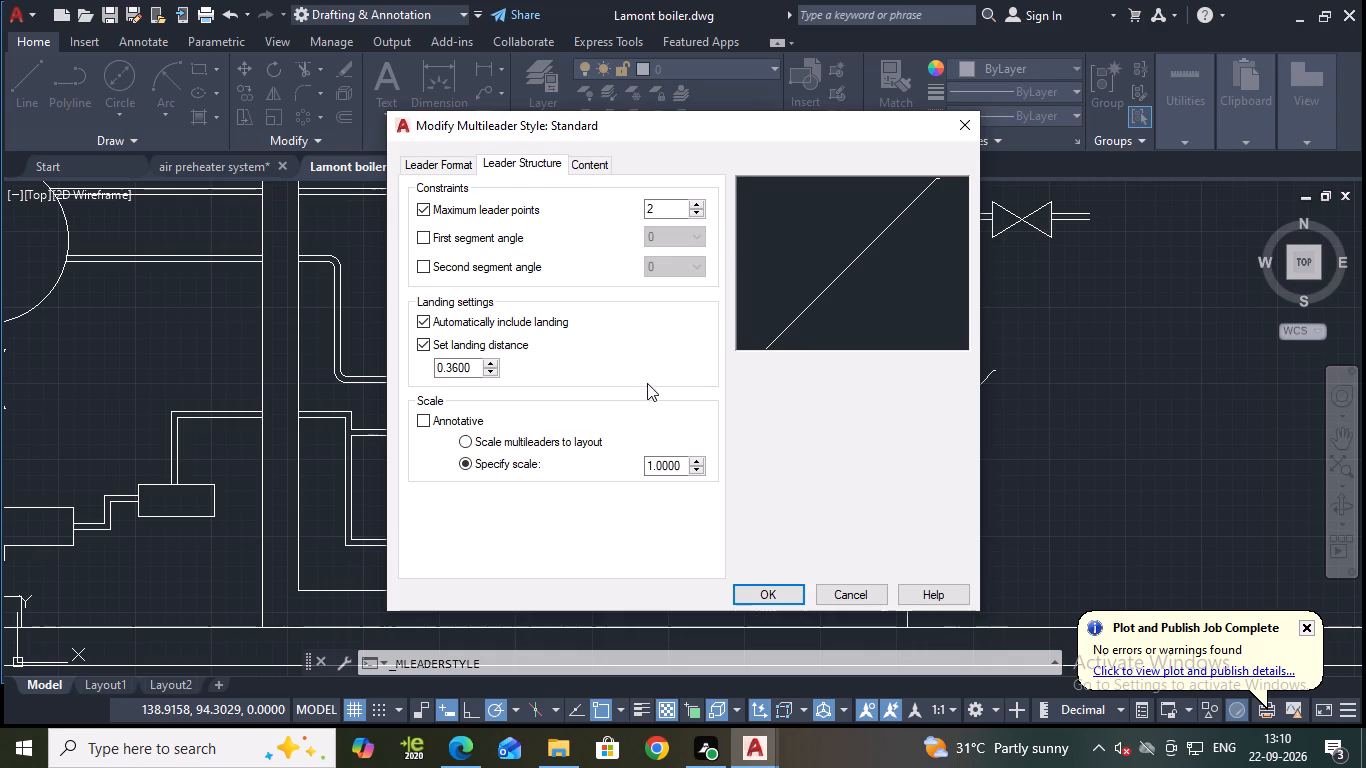
left_click(797, 611)
left_click(774, 592)
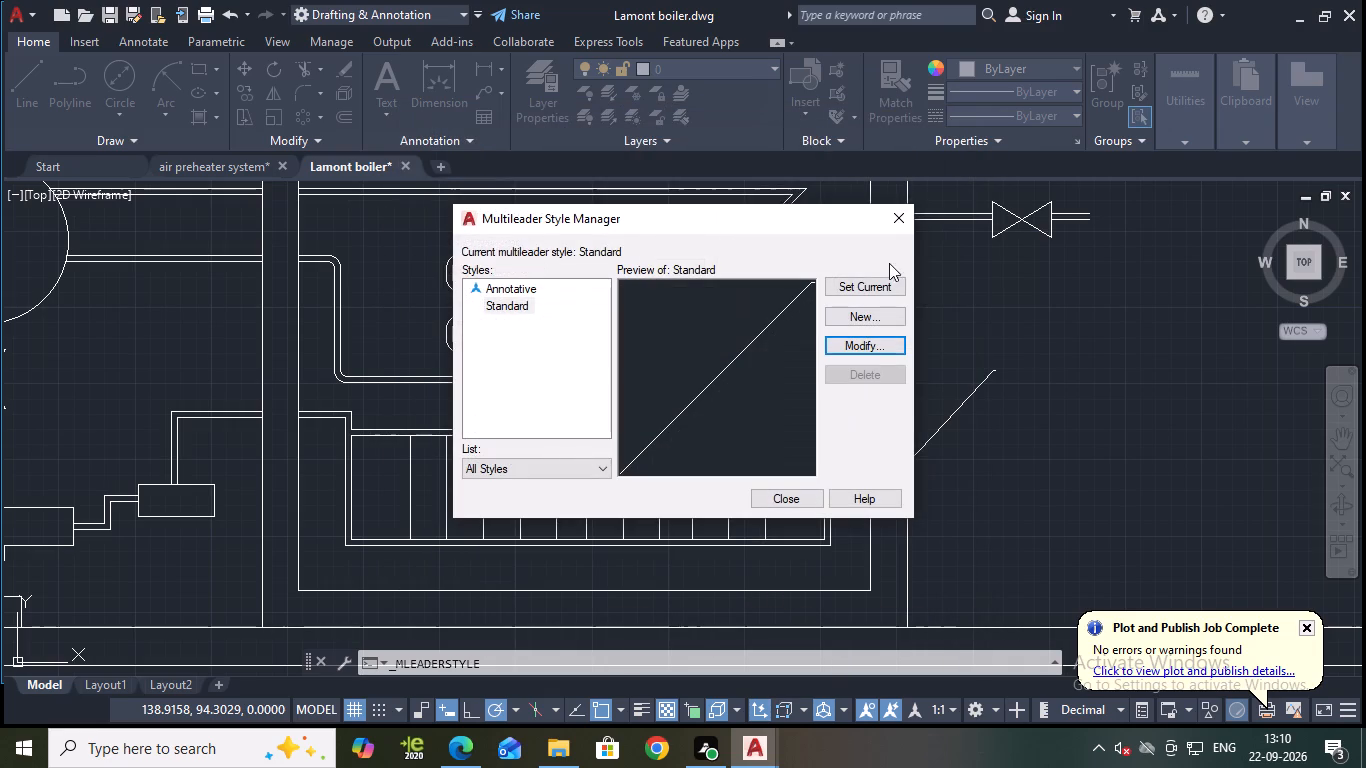
Make Standard the current multileader style and close the style manager.
left_click(863, 288)
left_click(822, 497)
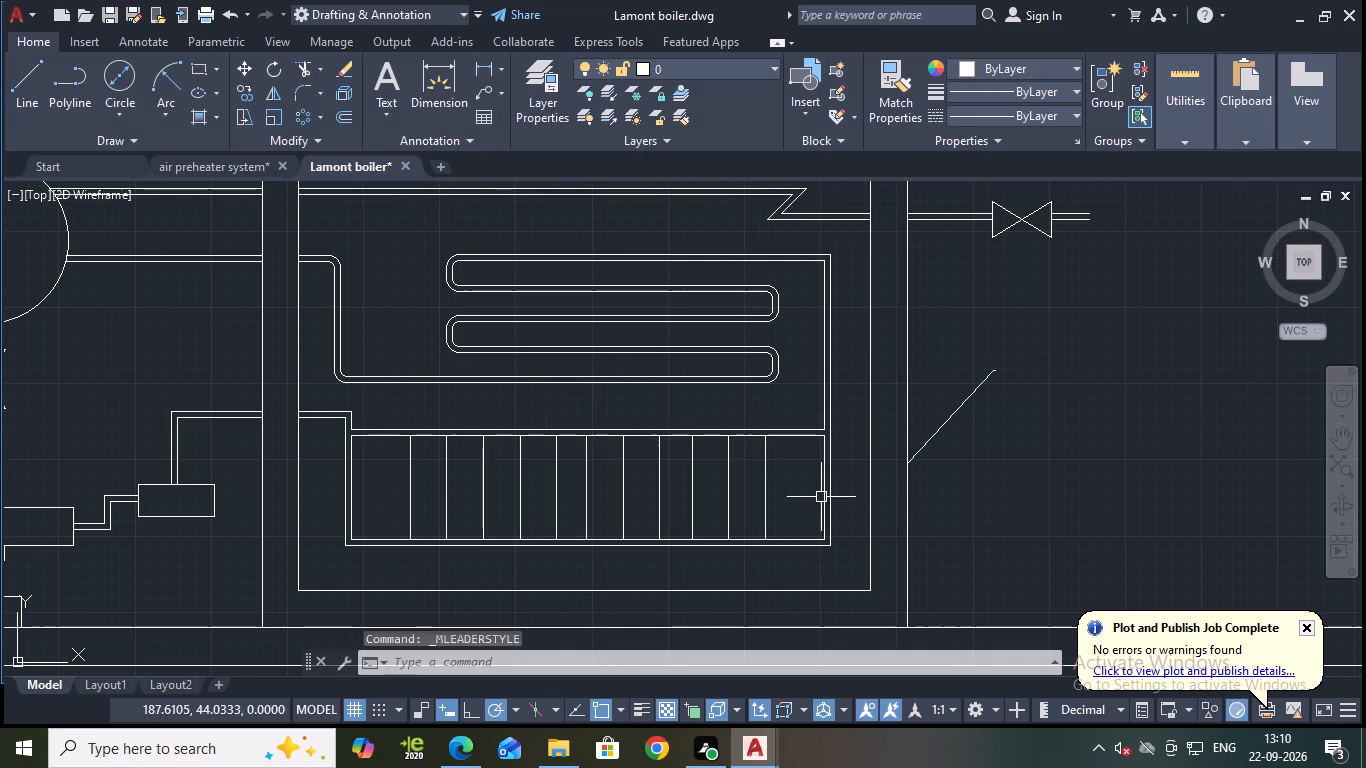
Examine the new leader's arrowhead end where it meets the boiler's outer wall.
scroll(975, 426, "up", 3)
scroll(837, 582, "up", 2)
middle_click_drag(775, 558, 1122, 422)
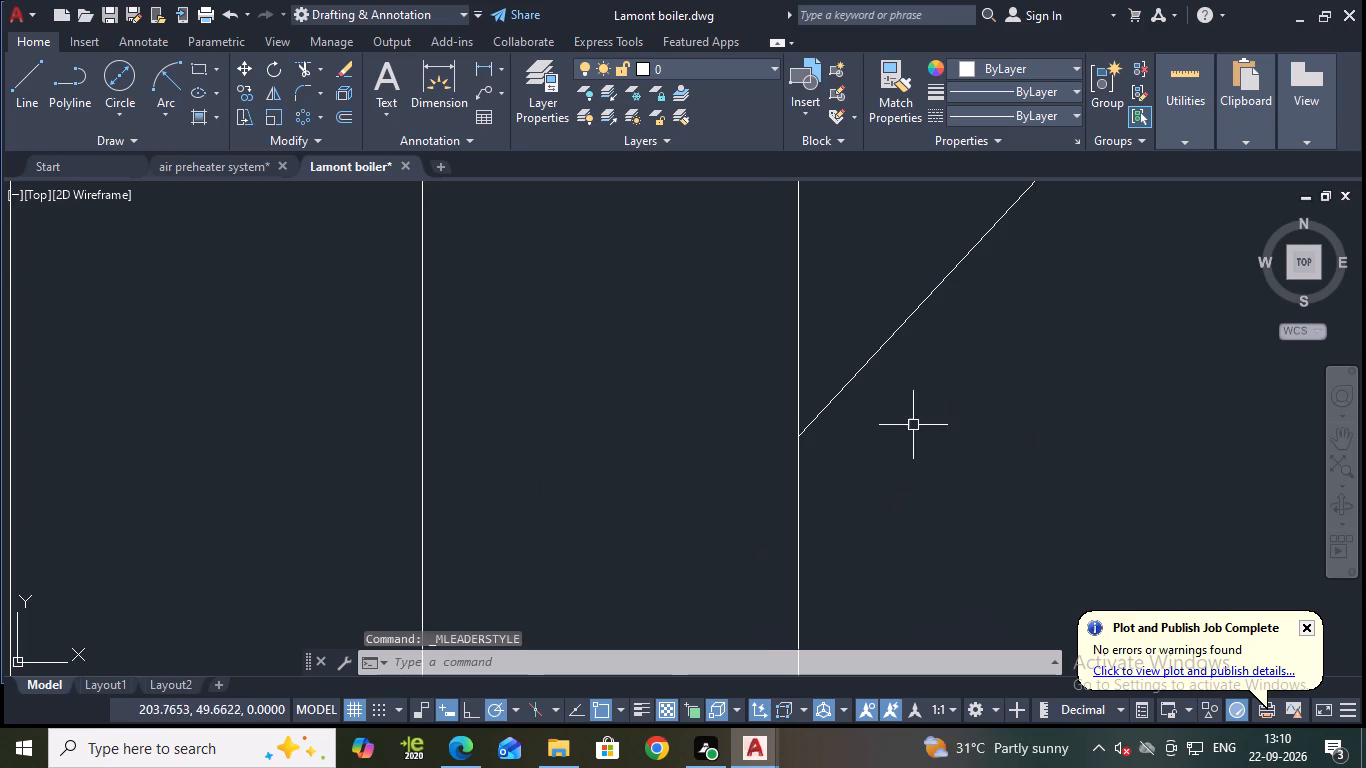
scroll(912, 425, "up", 4)
scroll(912, 425, "down", 7)
middle_click_drag(1027, 359, 963, 480)
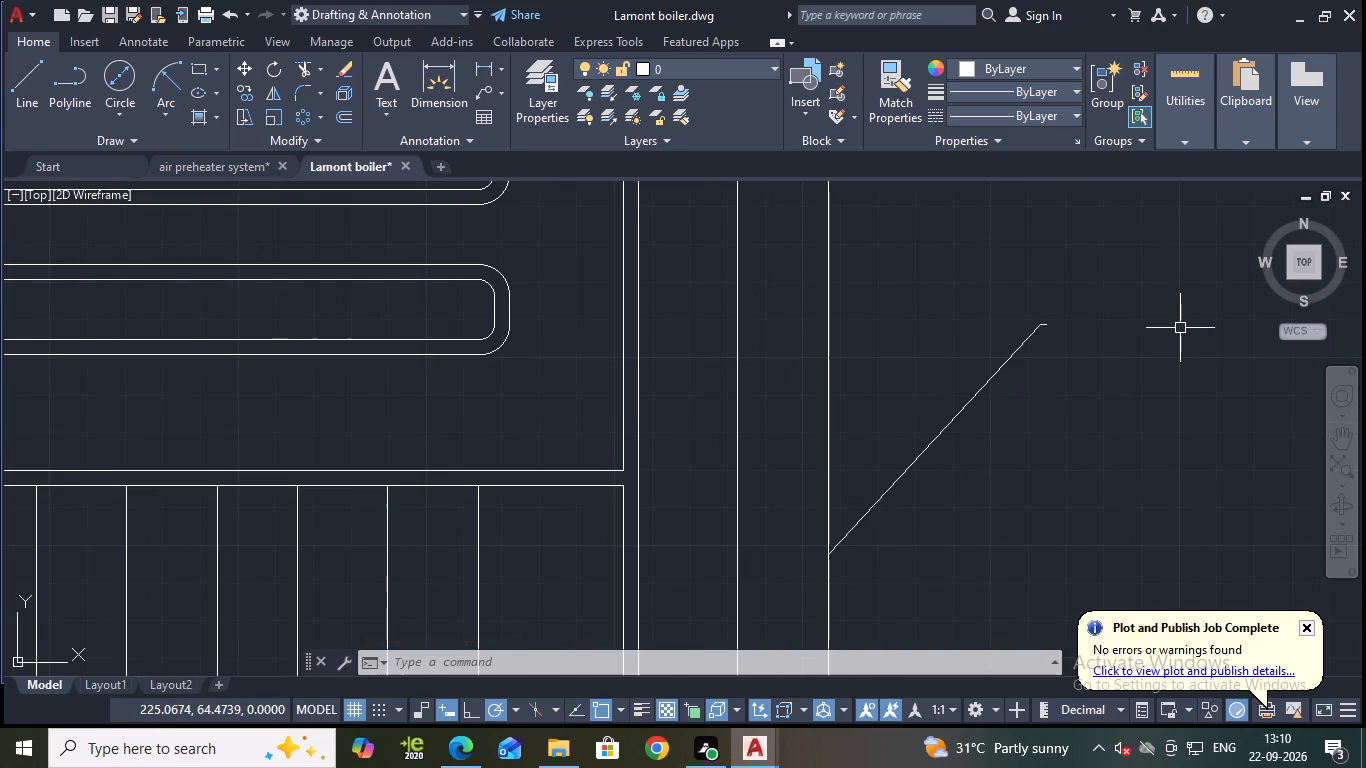
left_click(935, 439)
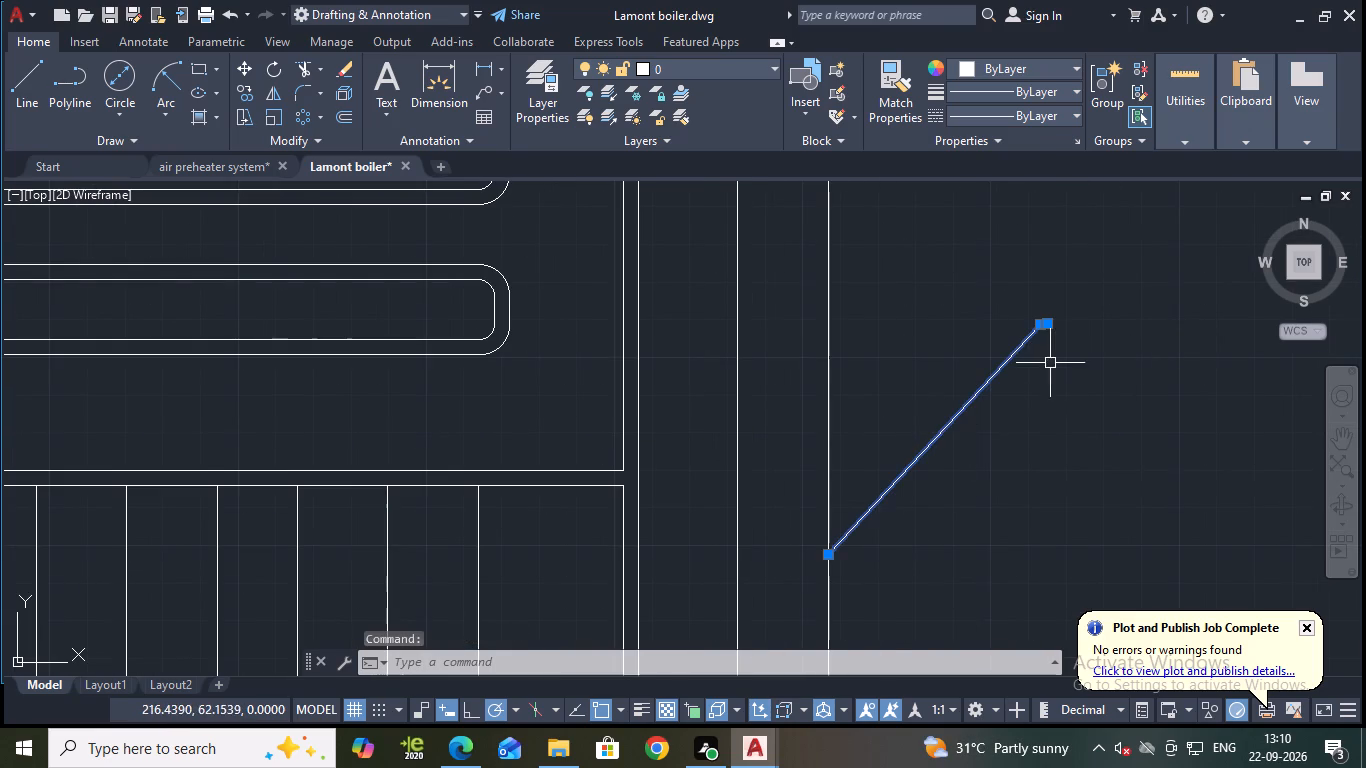
key("Escape")
scroll(829, 571, "up", 5)
scroll(743, 547, "up", 2)
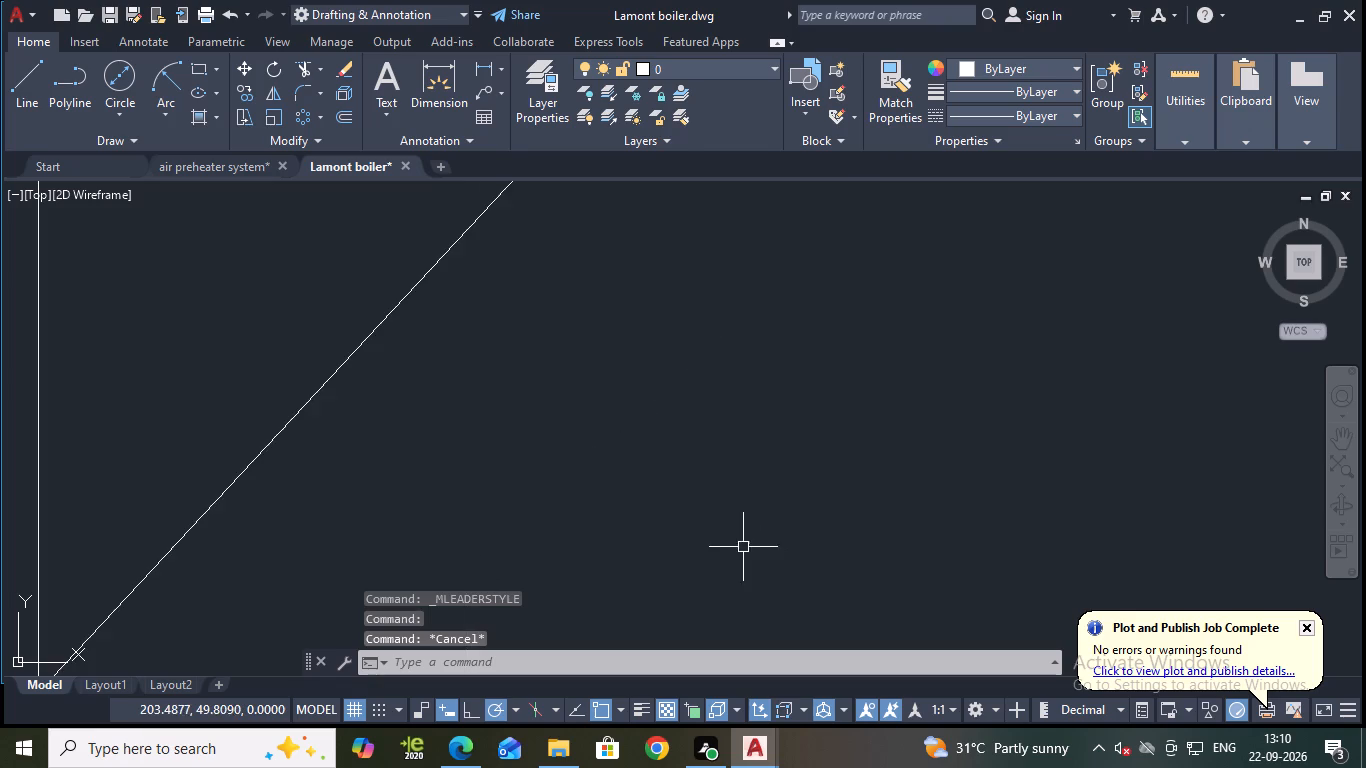
middle_click_drag(674, 533, 1345, 115)
scroll(715, 268, "up", 5)
scroll(643, 303, "up", 3)
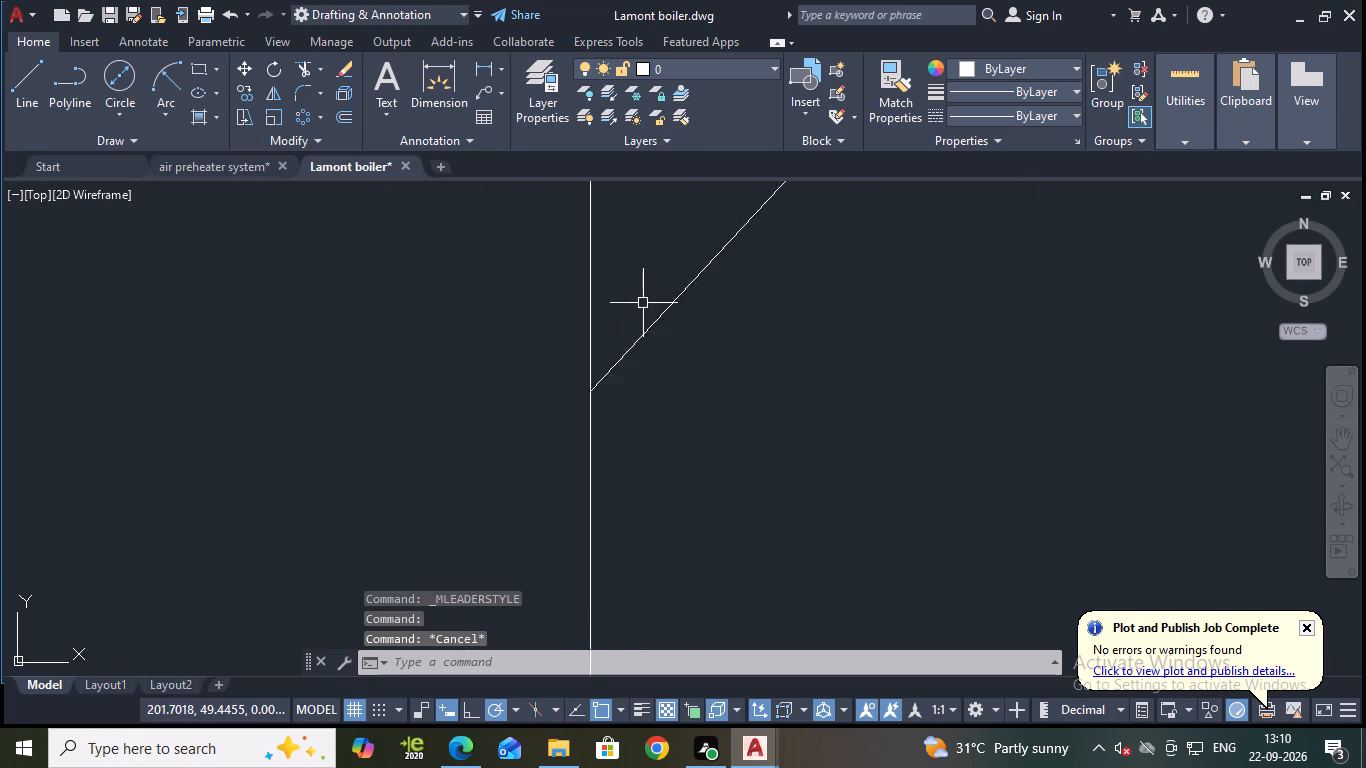
scroll(644, 314, "up", 2)
scroll(638, 366, "down", 2)
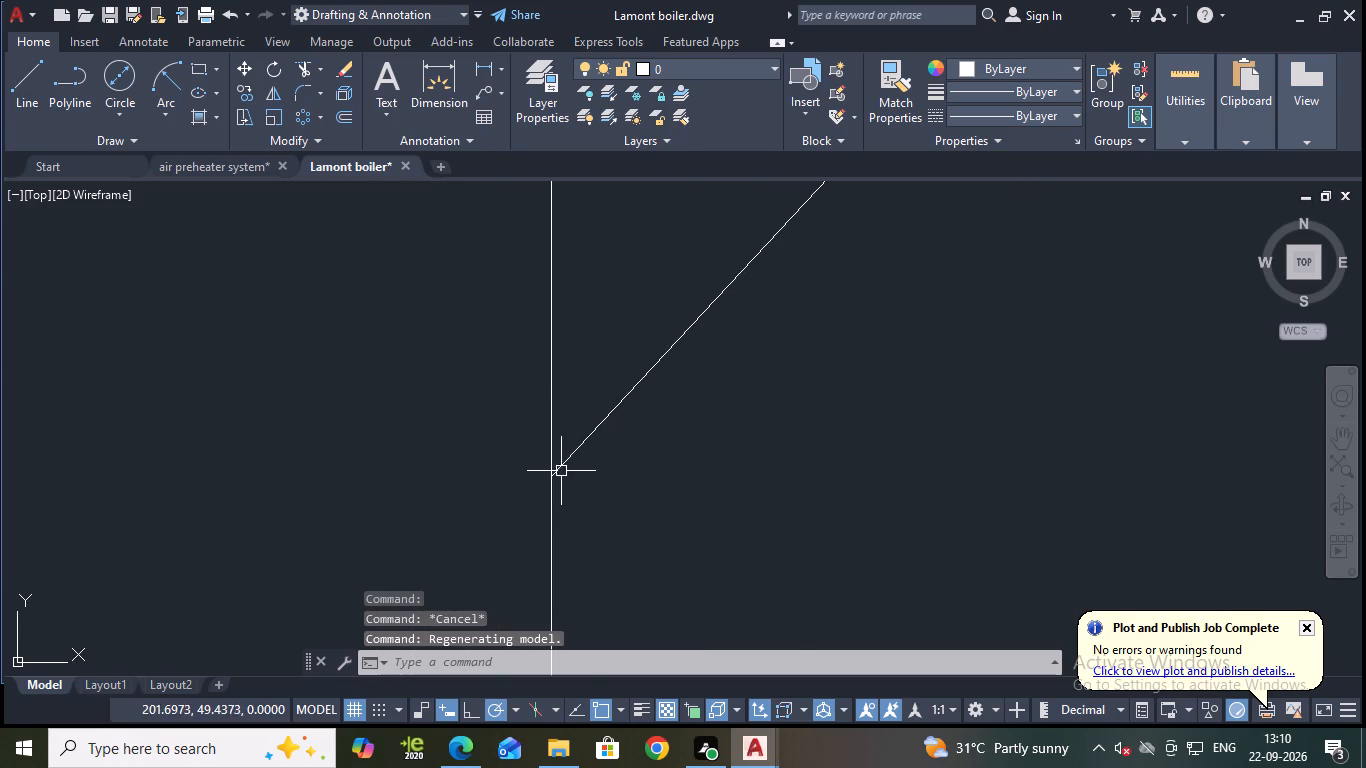
scroll(557, 480, "up", 6)
scroll(534, 411, "down", 4)
scroll(633, 348, "down", 4)
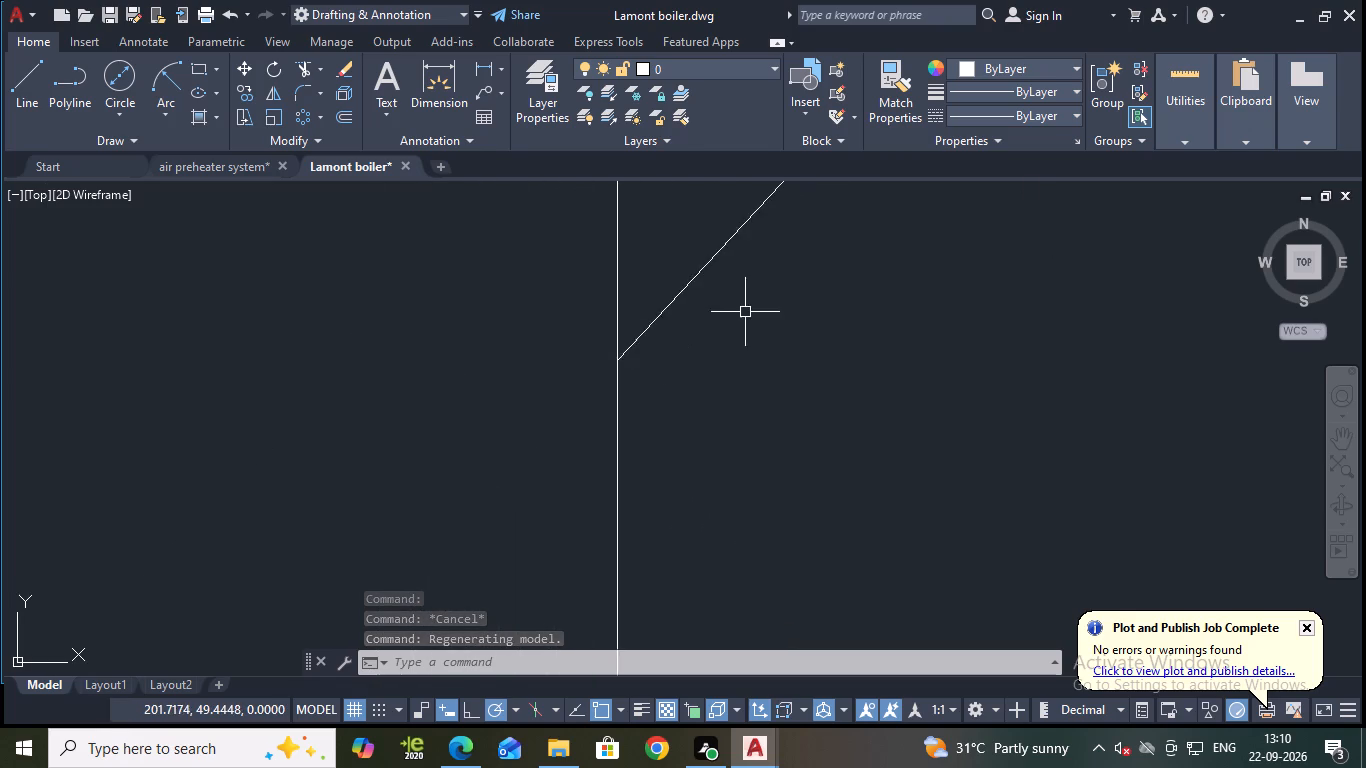
scroll(745, 312, "down", 1)
Apply the Standard multileader style to the leader on the boiler's outer wall.
left_click(723, 292)
left_click(718, 278)
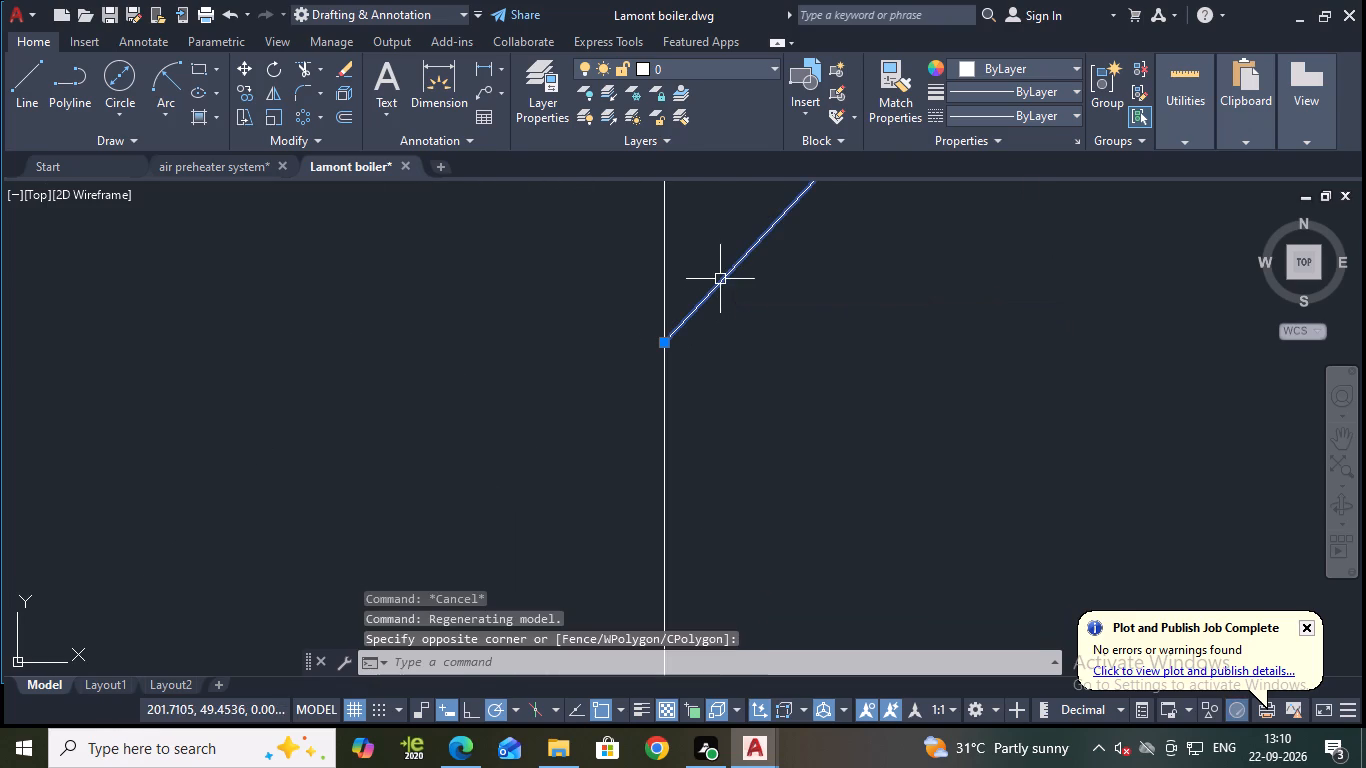
left_click(476, 141)
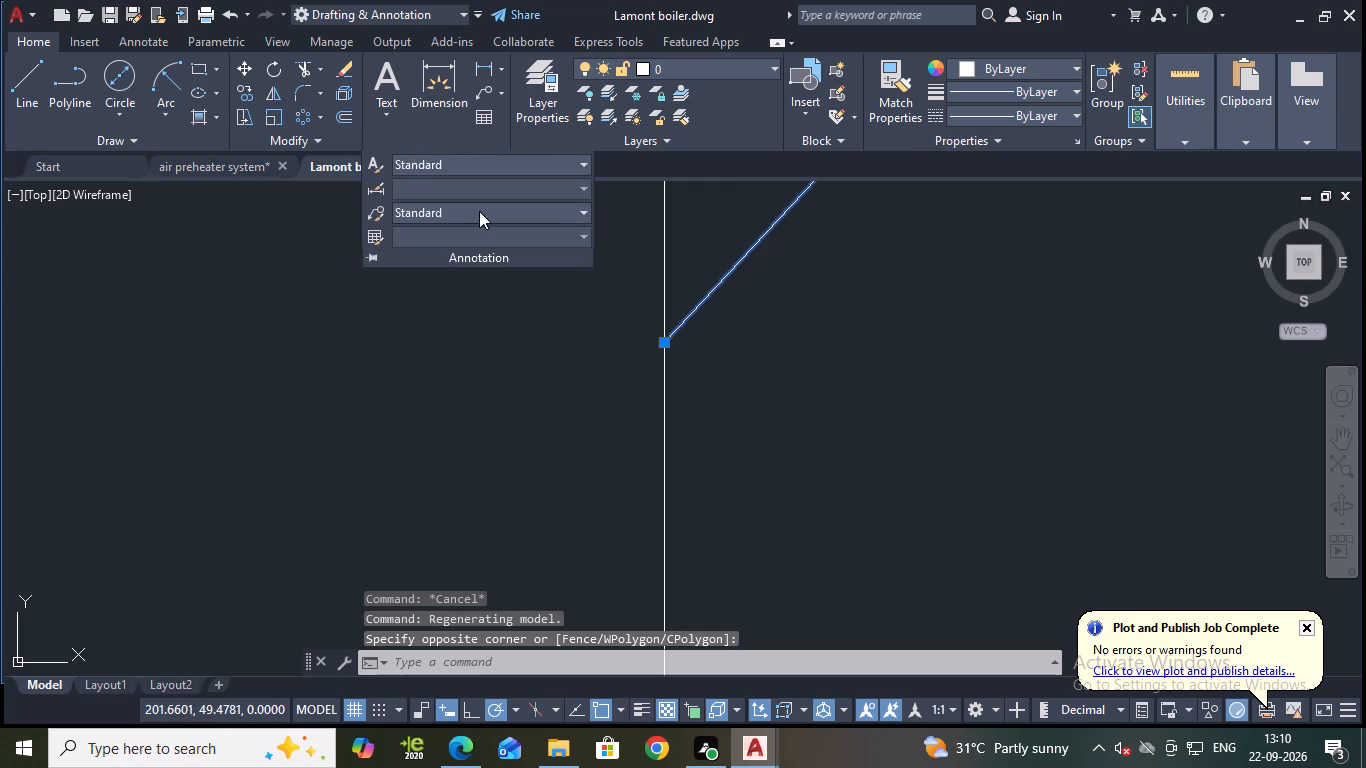
left_click(479, 211)
left_click(557, 255)
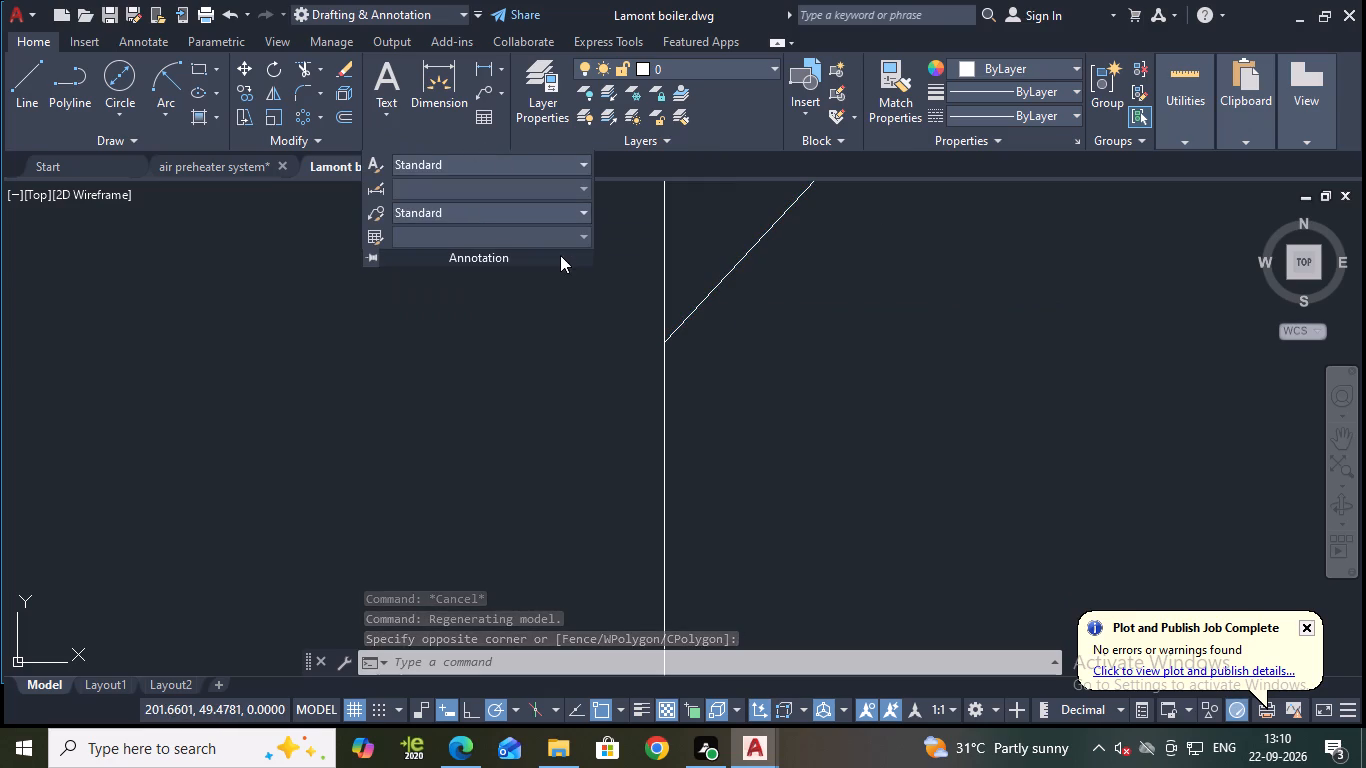
left_click(534, 254)
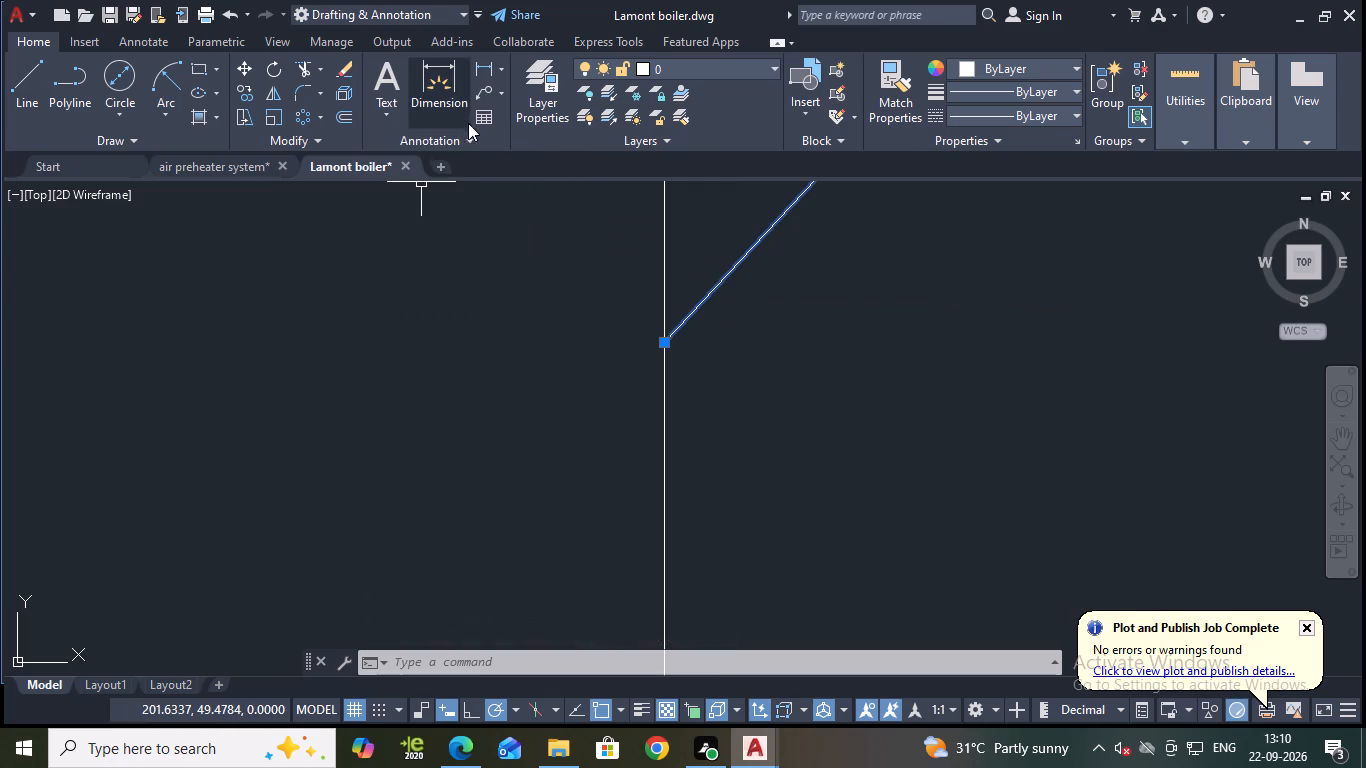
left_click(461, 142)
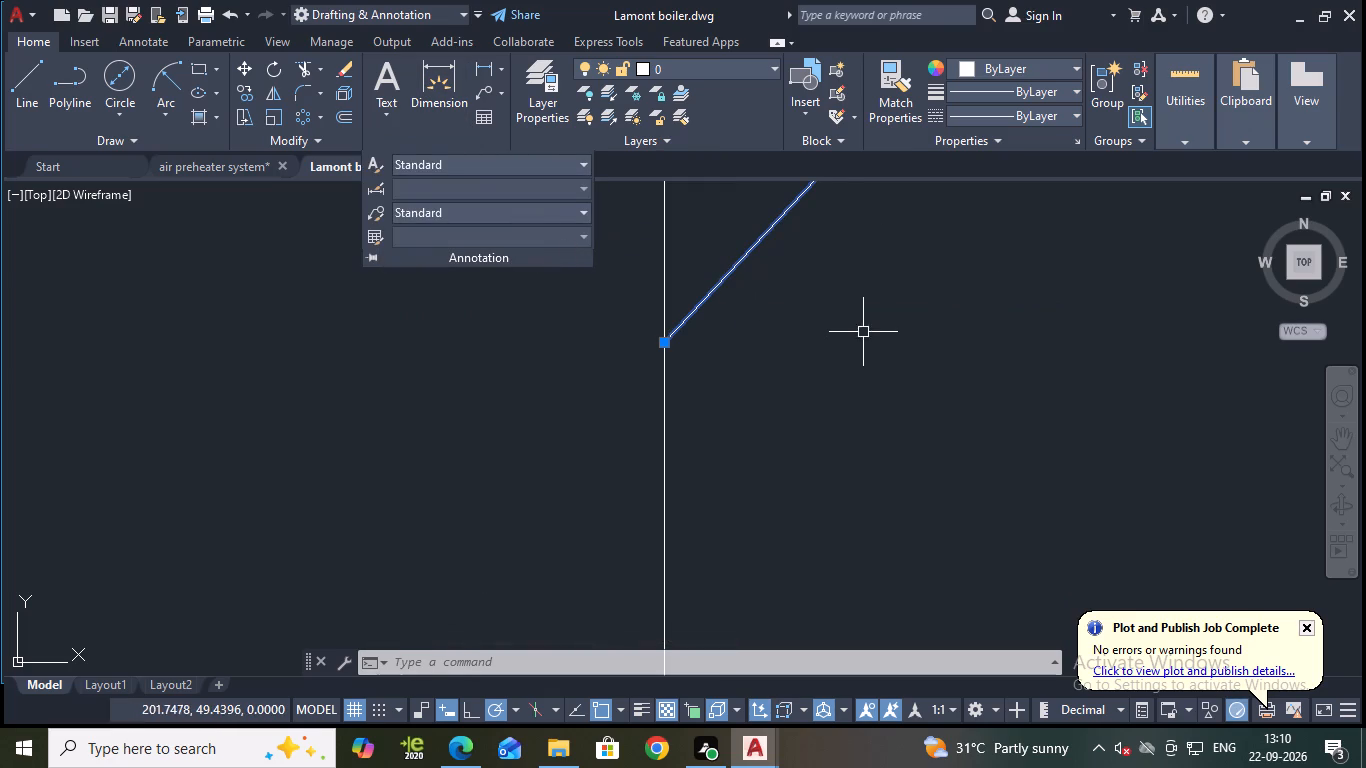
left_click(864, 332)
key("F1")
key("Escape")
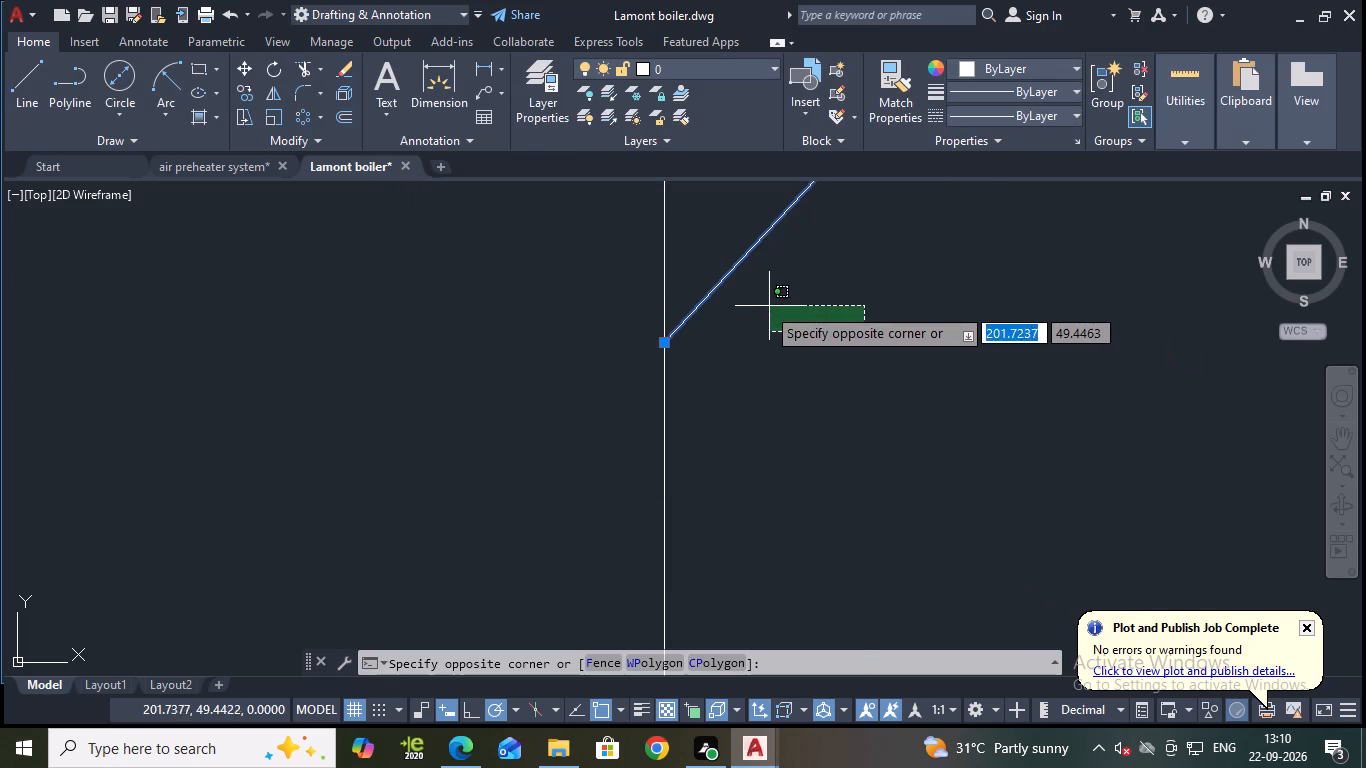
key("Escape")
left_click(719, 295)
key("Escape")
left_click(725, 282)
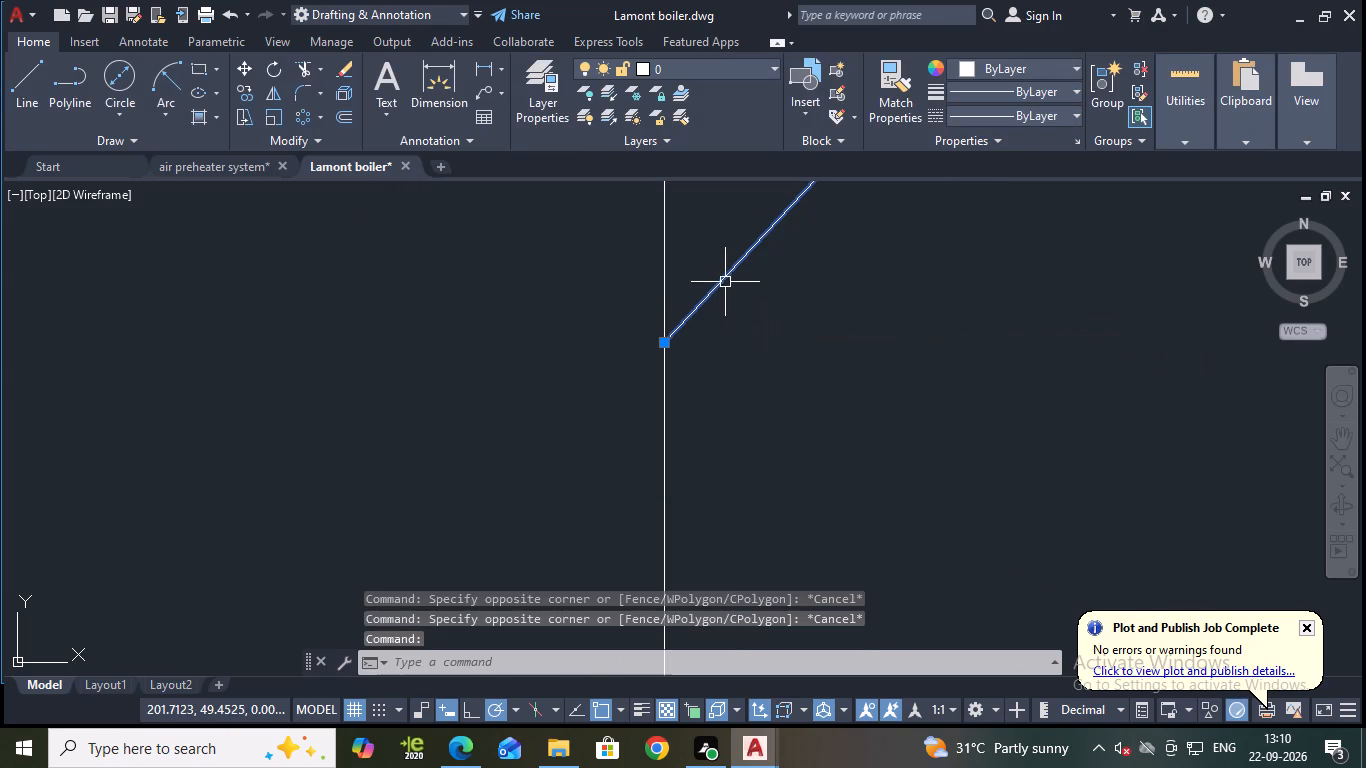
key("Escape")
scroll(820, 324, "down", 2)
Apply the Annotative multileader style to the leader on the boiler's outer wall.
left_click(782, 298)
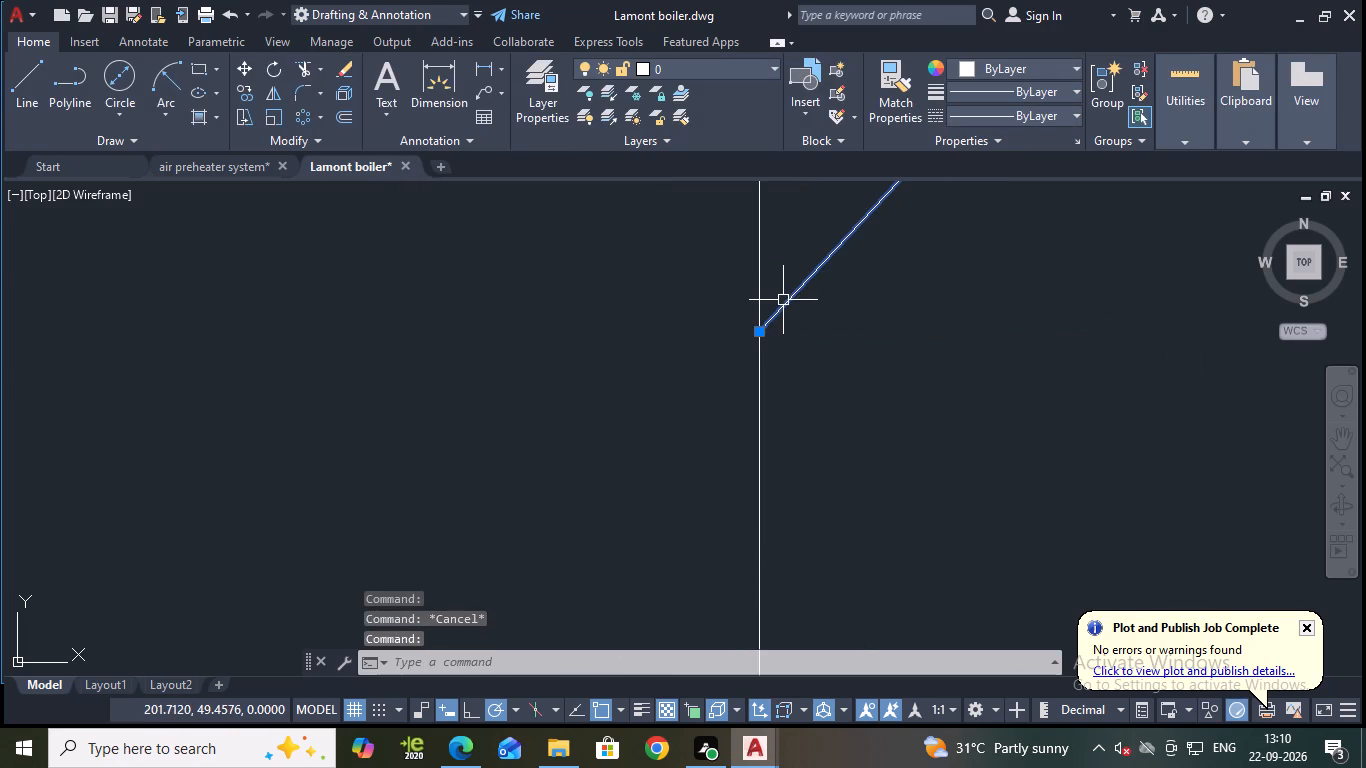
left_click(480, 146)
left_click(565, 216)
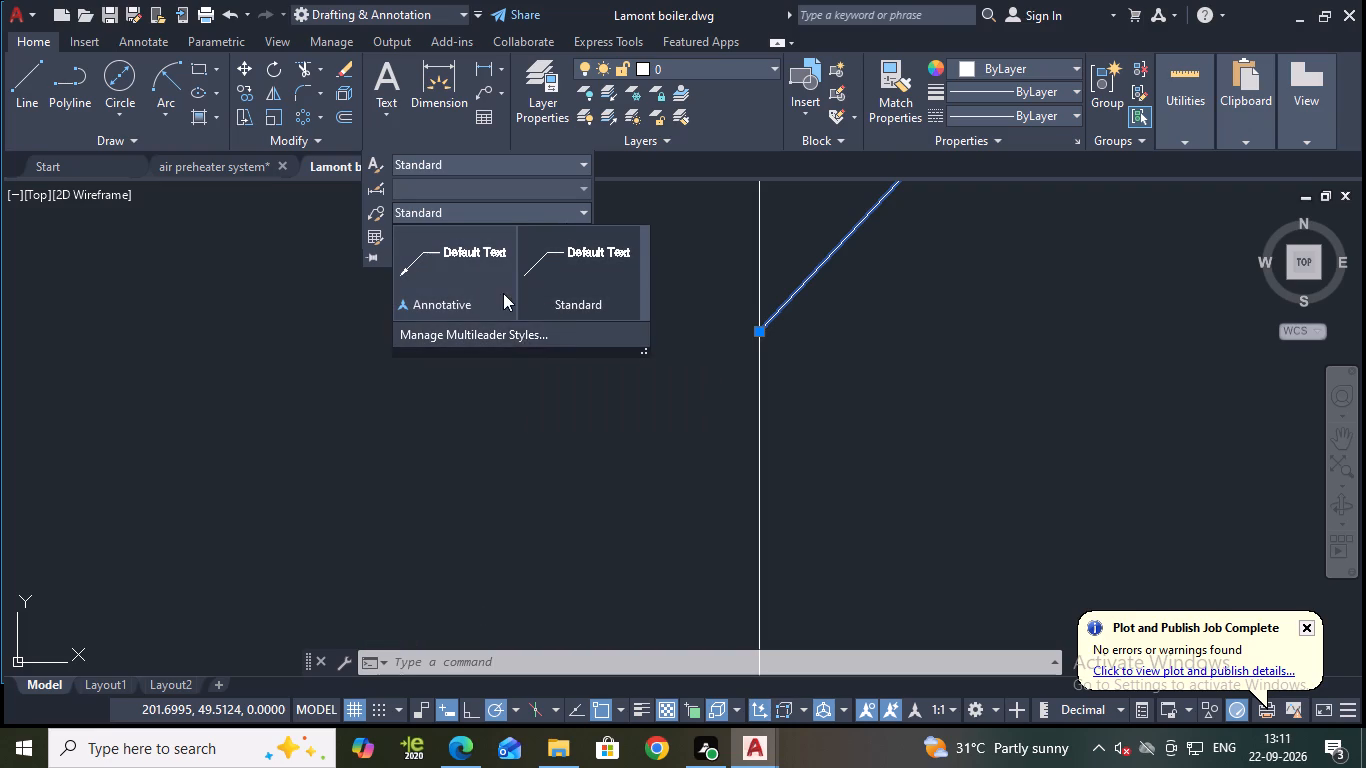
left_click(481, 277)
scroll(1307, 393, "down", 3)
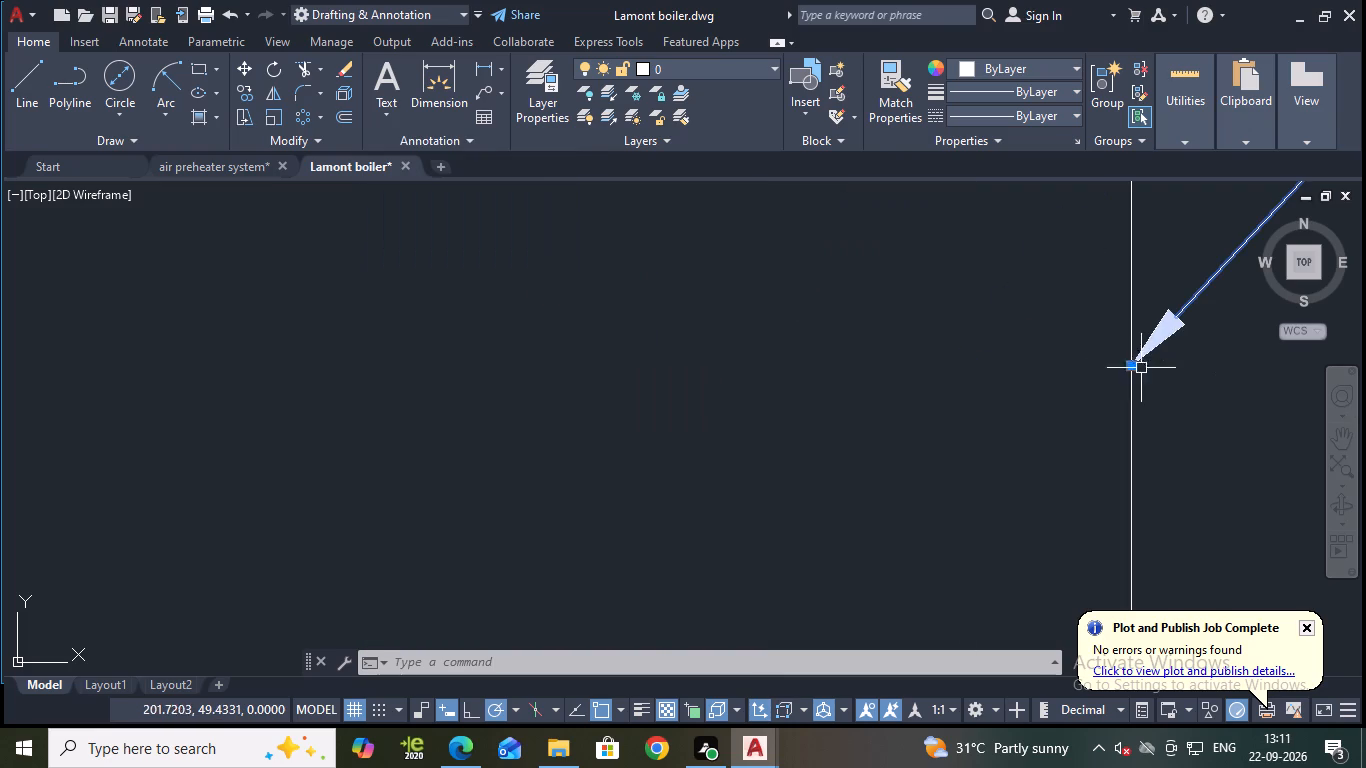
key("Escape")
scroll(1214, 403, "down", 3)
middle_click_drag(1212, 403, 786, 454)
scroll(853, 410, "down", 1)
scroll(866, 414, "up", 2)
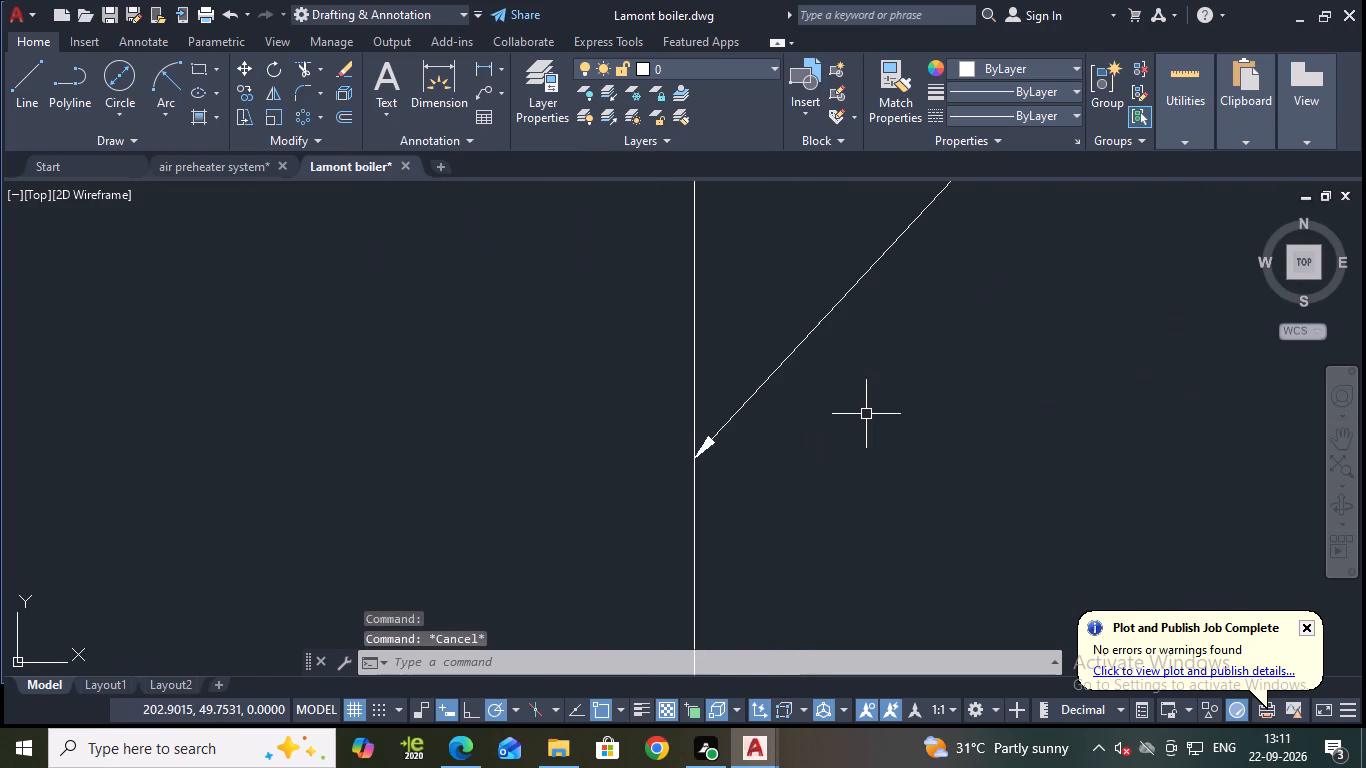
left_click(757, 391)
key("Escape")
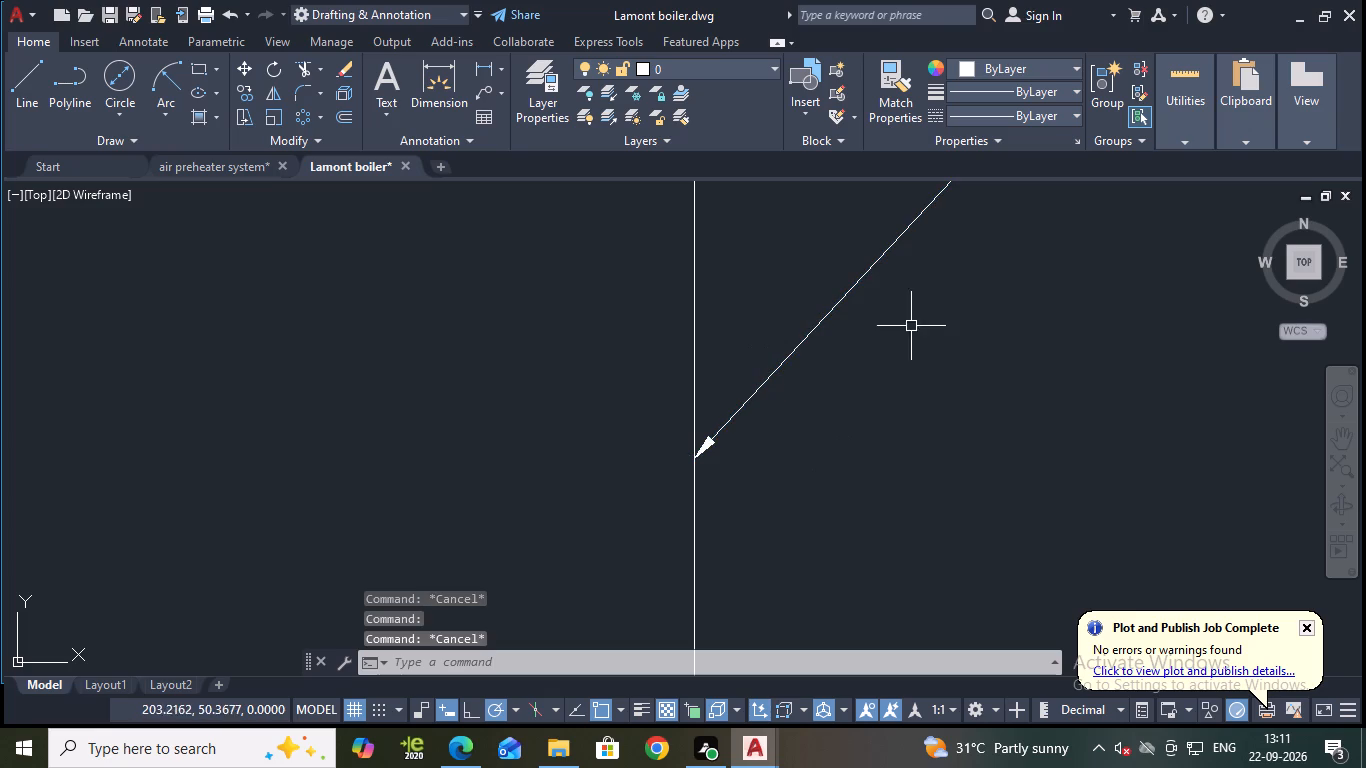
left_click(764, 383)
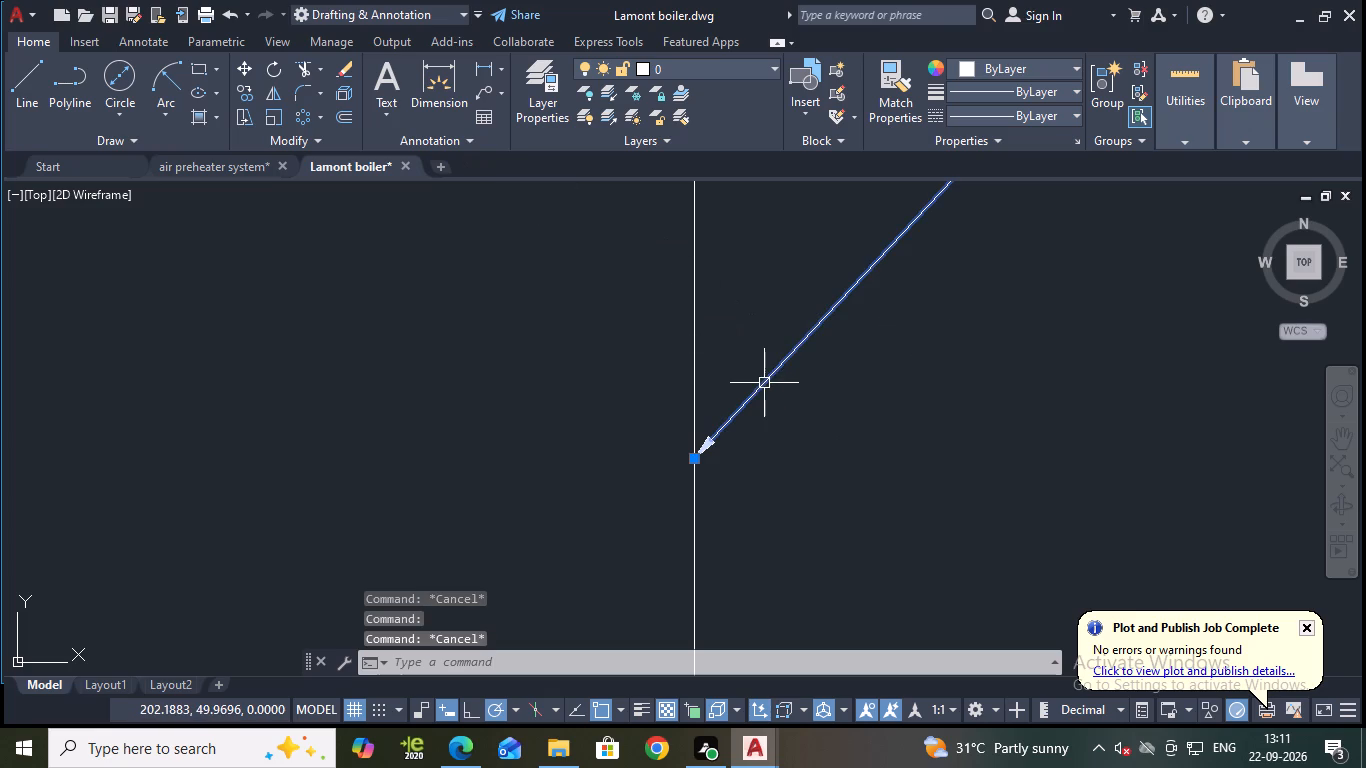
left_click(467, 135)
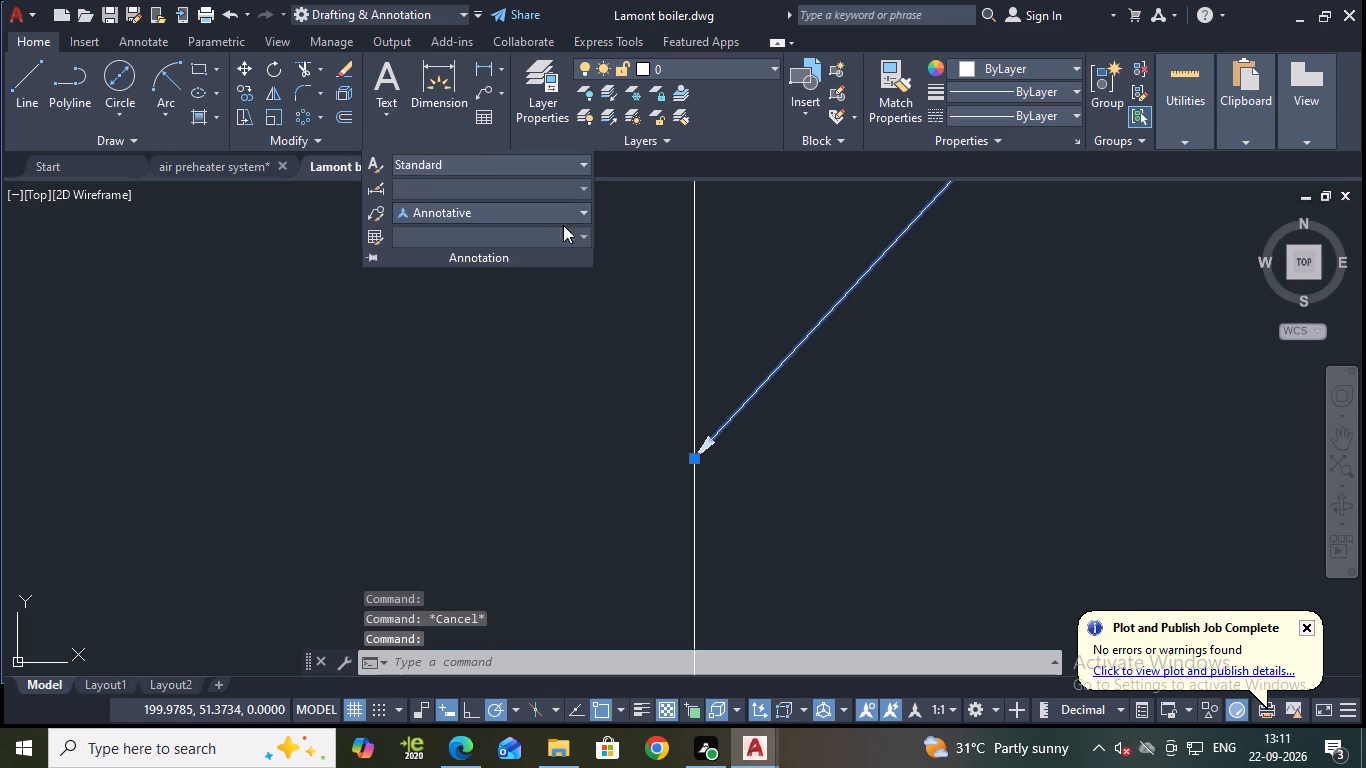
left_click(575, 215)
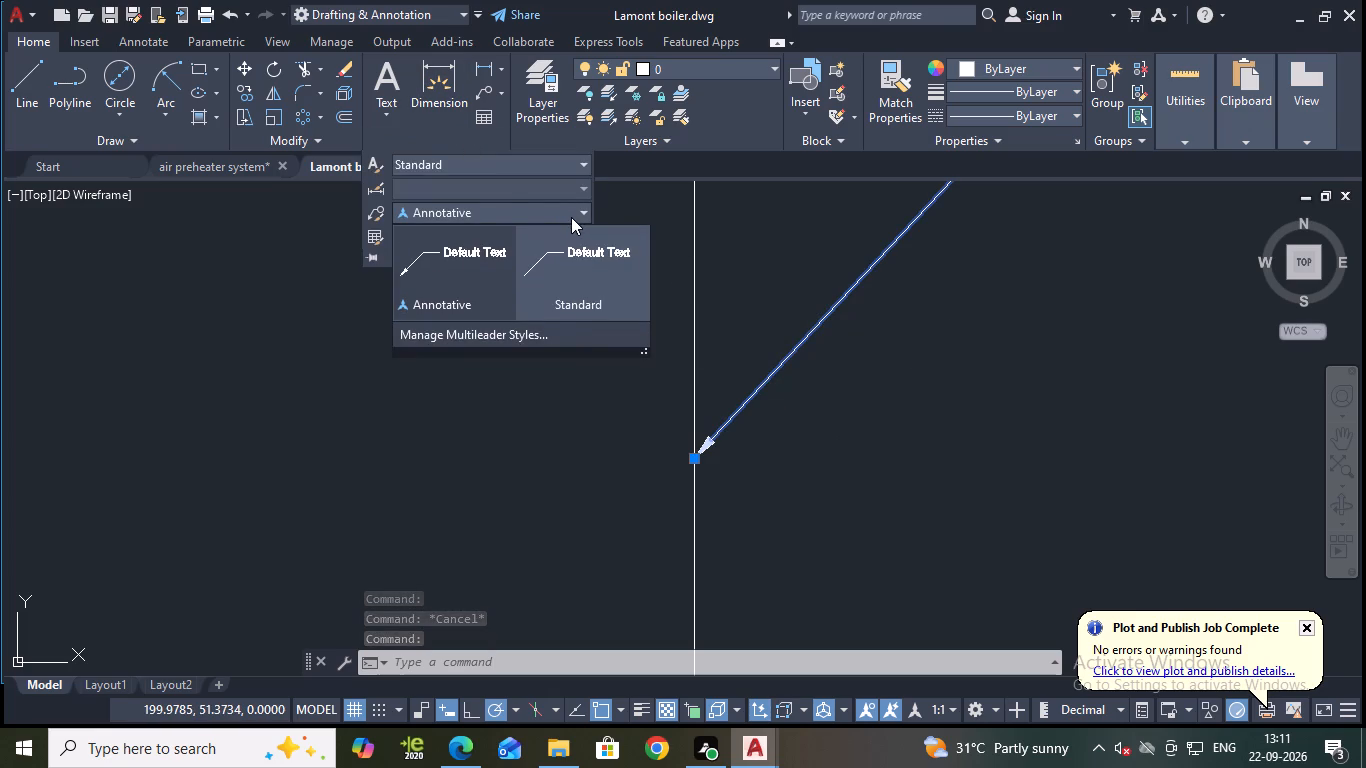
left_click(491, 264)
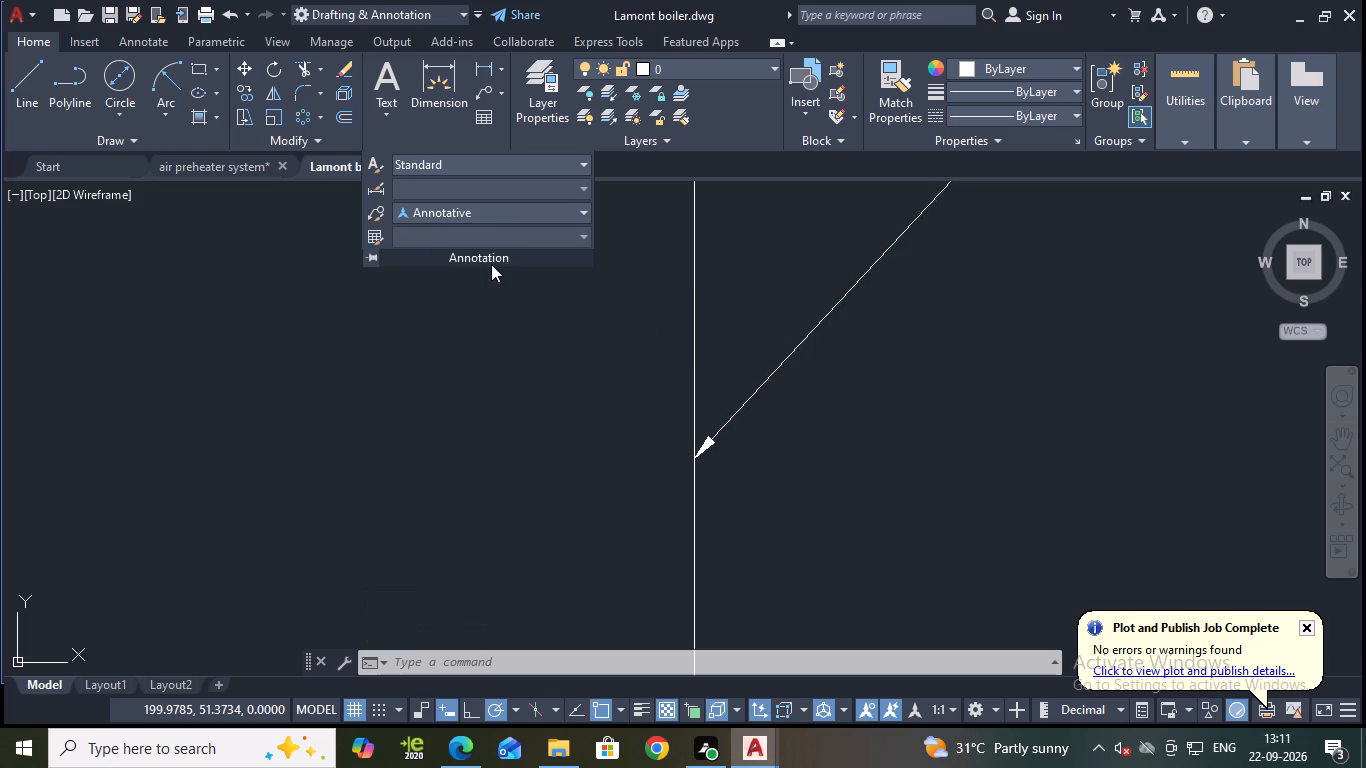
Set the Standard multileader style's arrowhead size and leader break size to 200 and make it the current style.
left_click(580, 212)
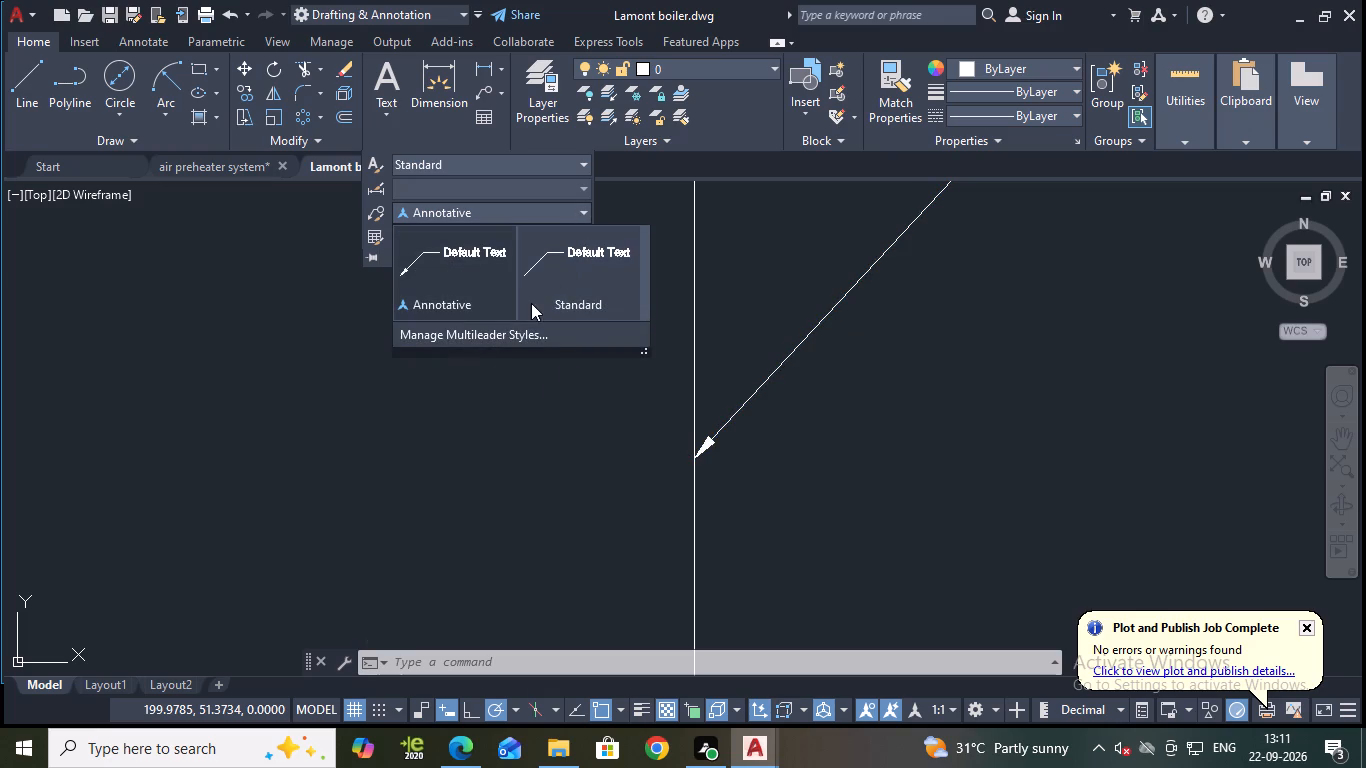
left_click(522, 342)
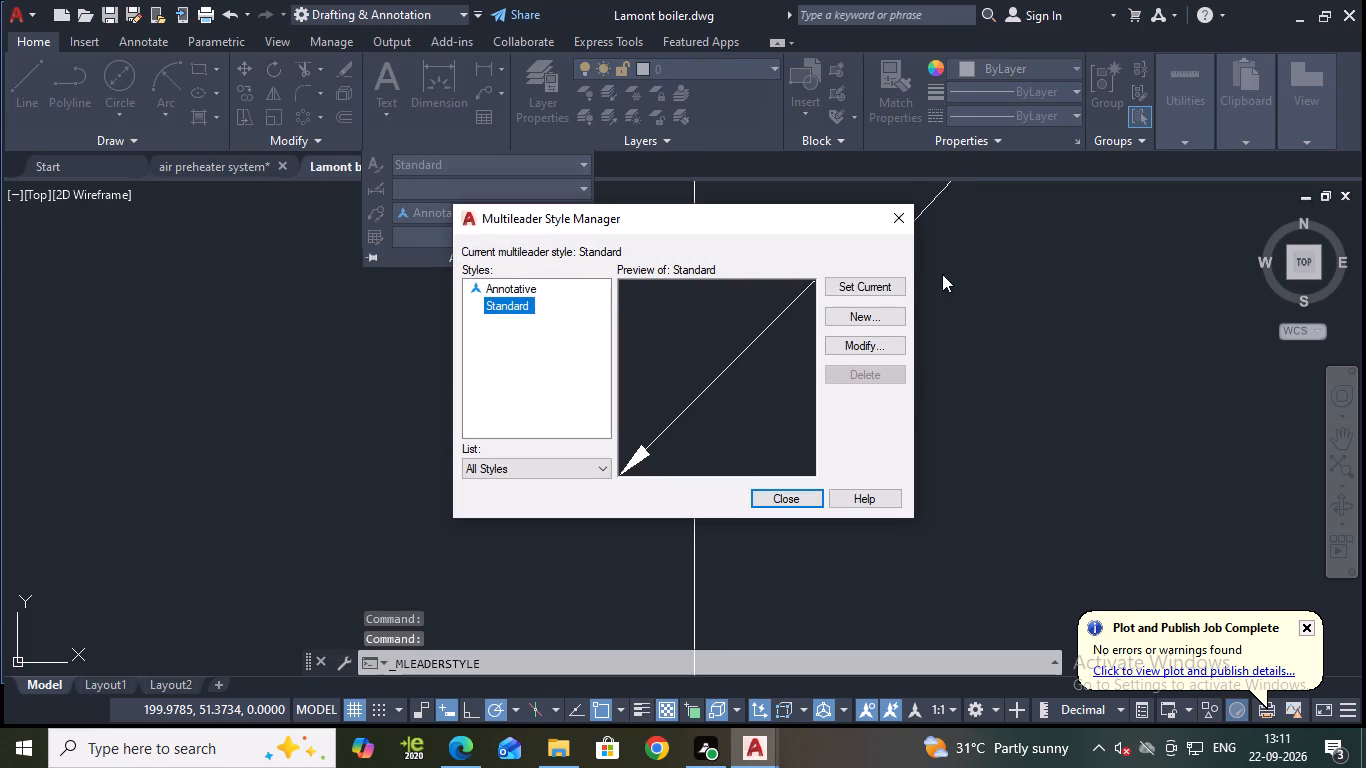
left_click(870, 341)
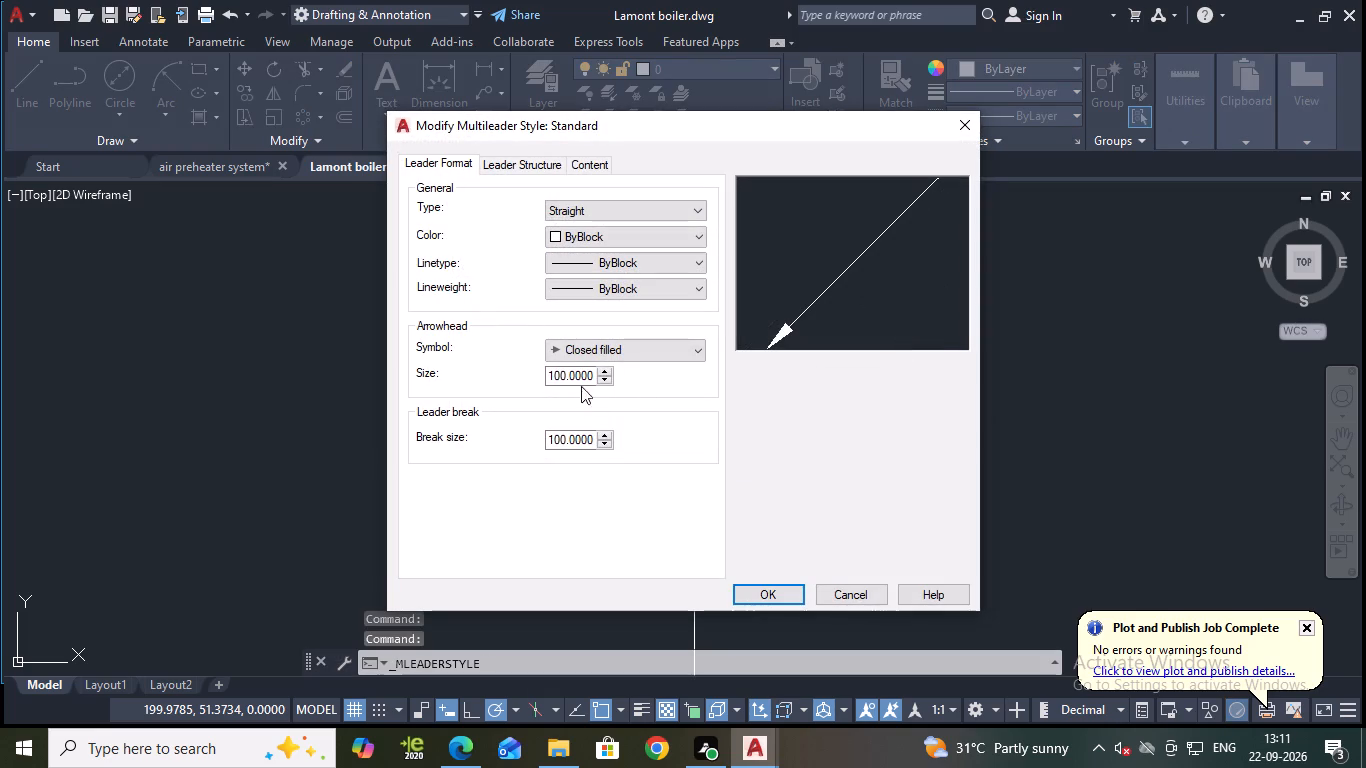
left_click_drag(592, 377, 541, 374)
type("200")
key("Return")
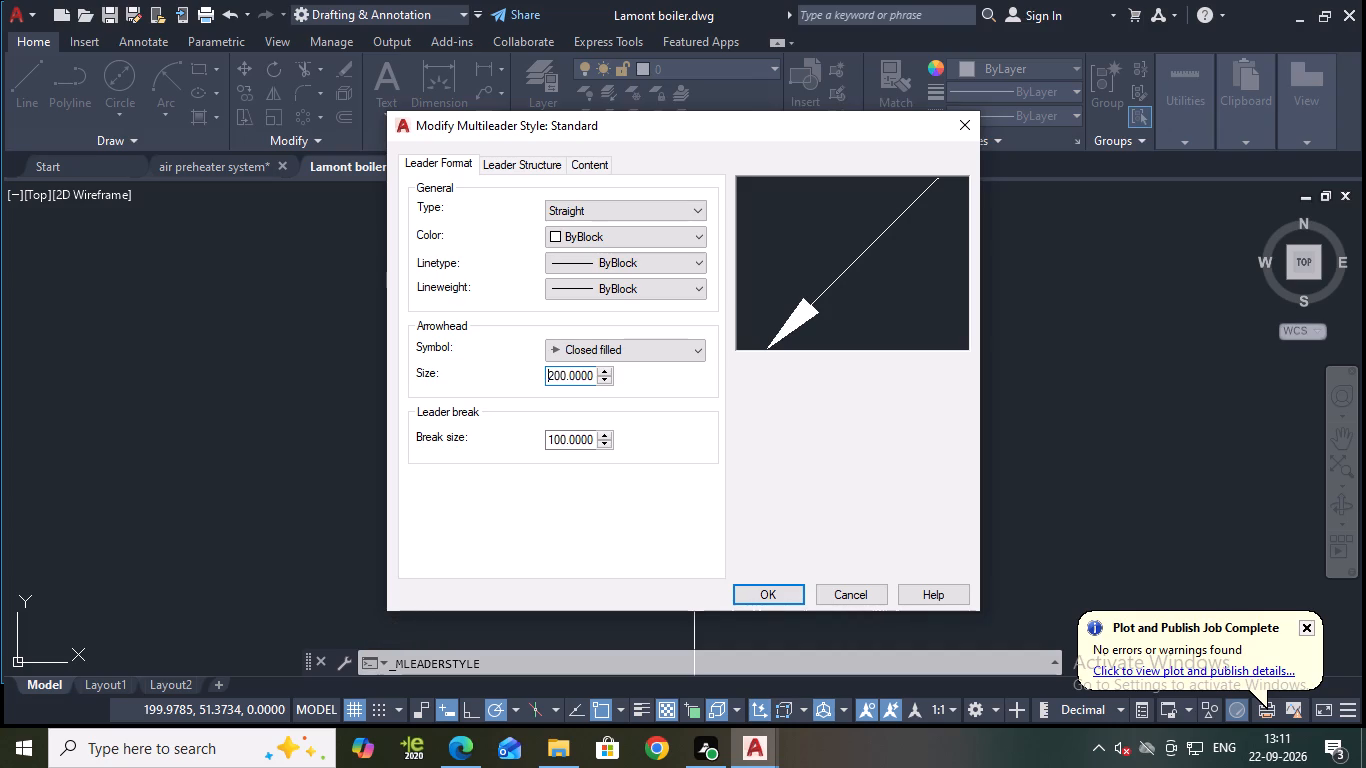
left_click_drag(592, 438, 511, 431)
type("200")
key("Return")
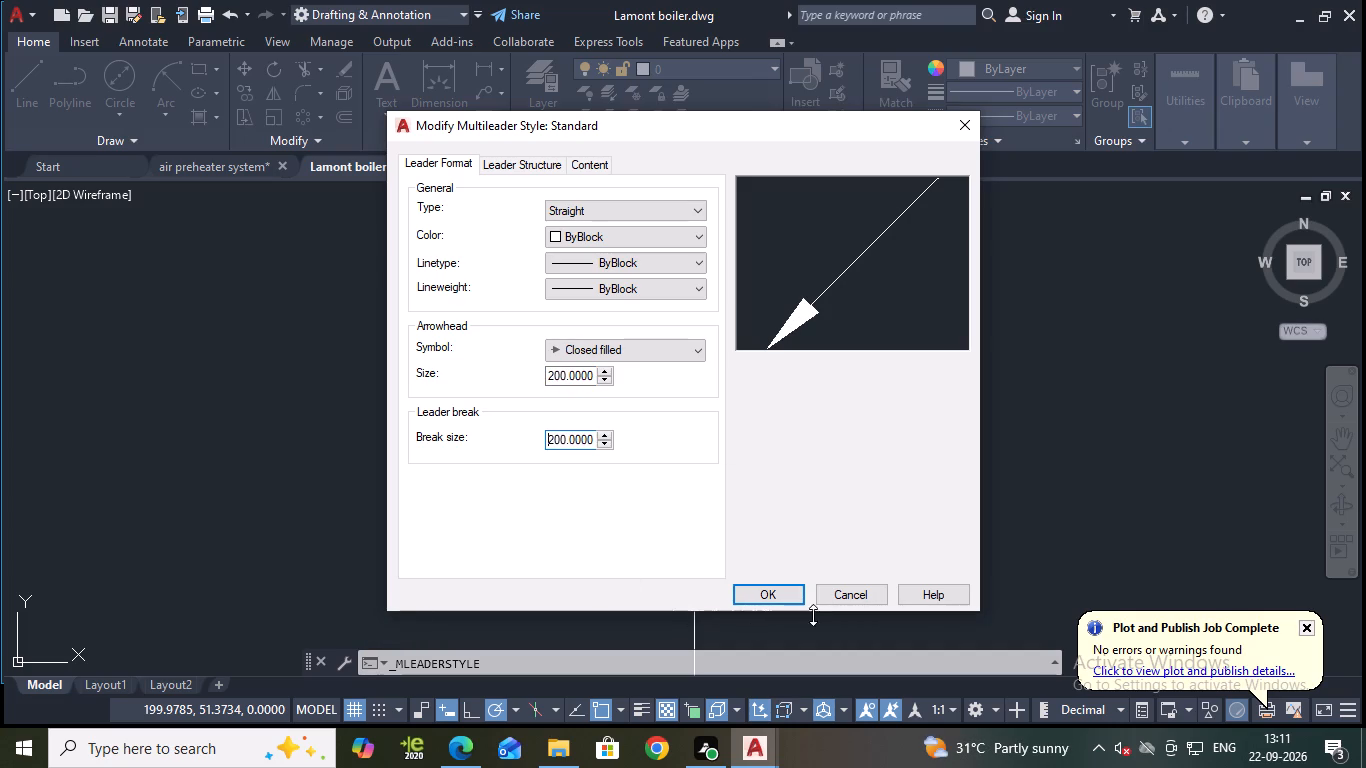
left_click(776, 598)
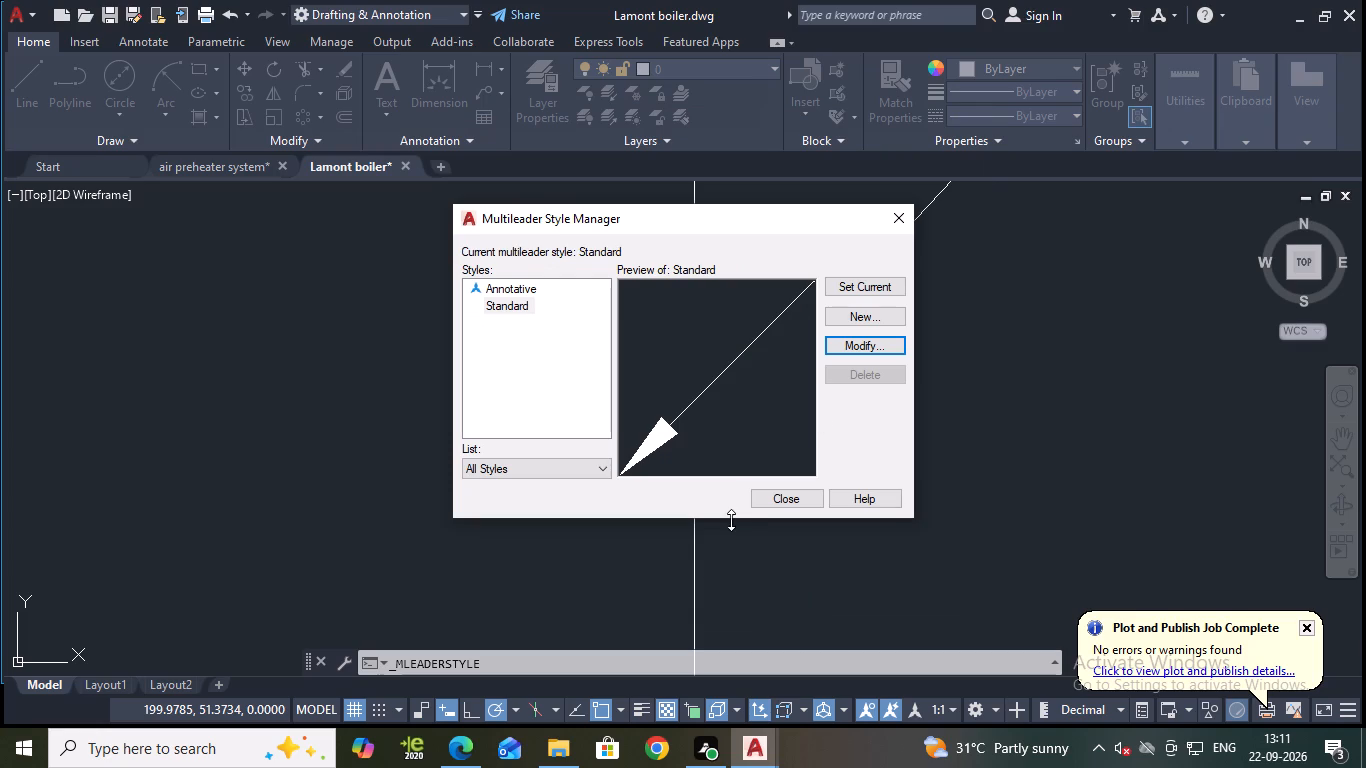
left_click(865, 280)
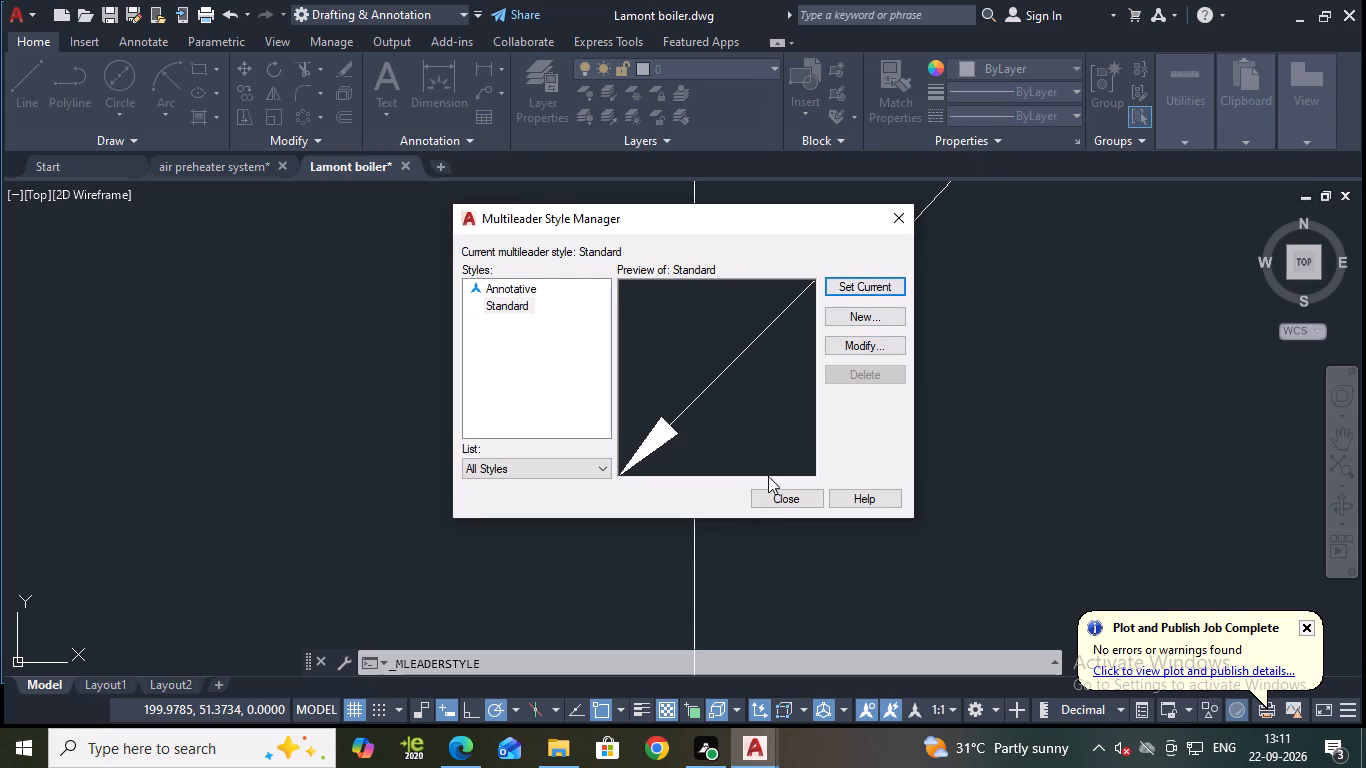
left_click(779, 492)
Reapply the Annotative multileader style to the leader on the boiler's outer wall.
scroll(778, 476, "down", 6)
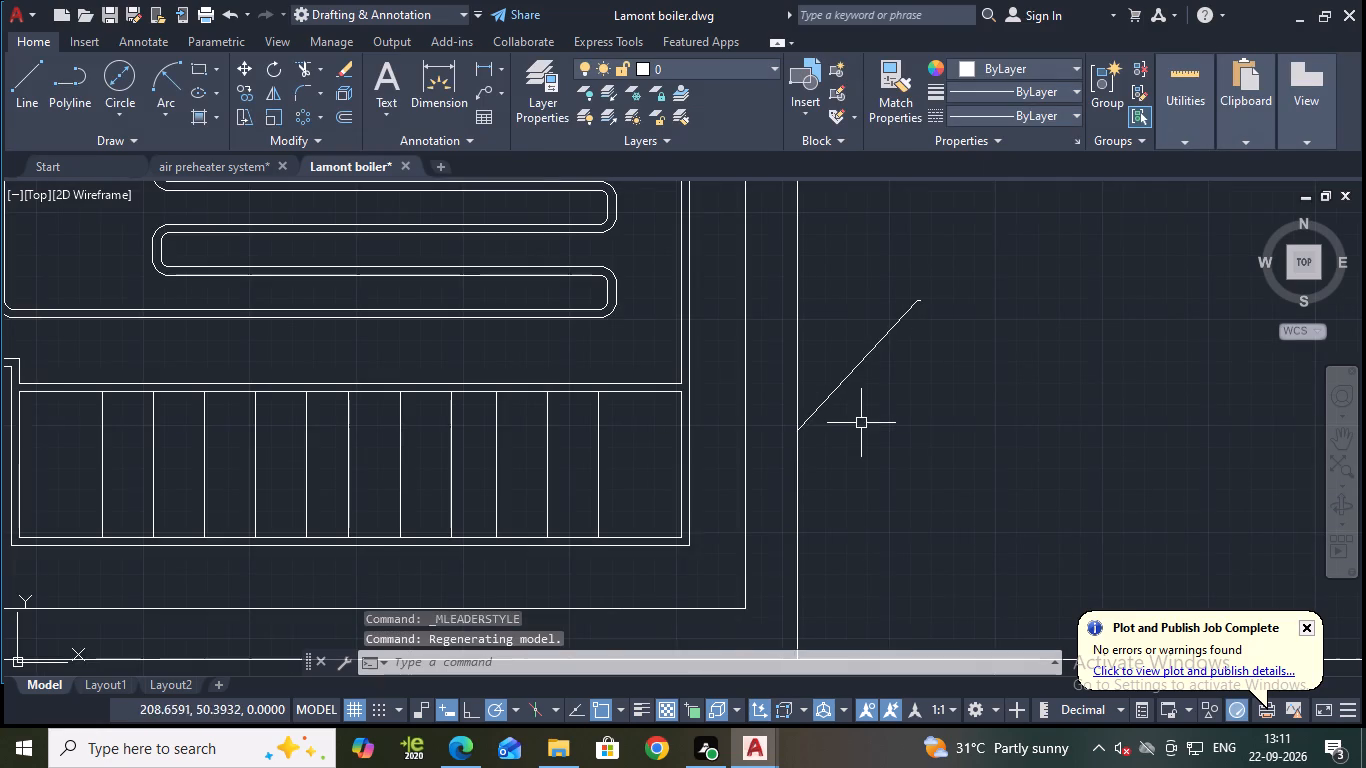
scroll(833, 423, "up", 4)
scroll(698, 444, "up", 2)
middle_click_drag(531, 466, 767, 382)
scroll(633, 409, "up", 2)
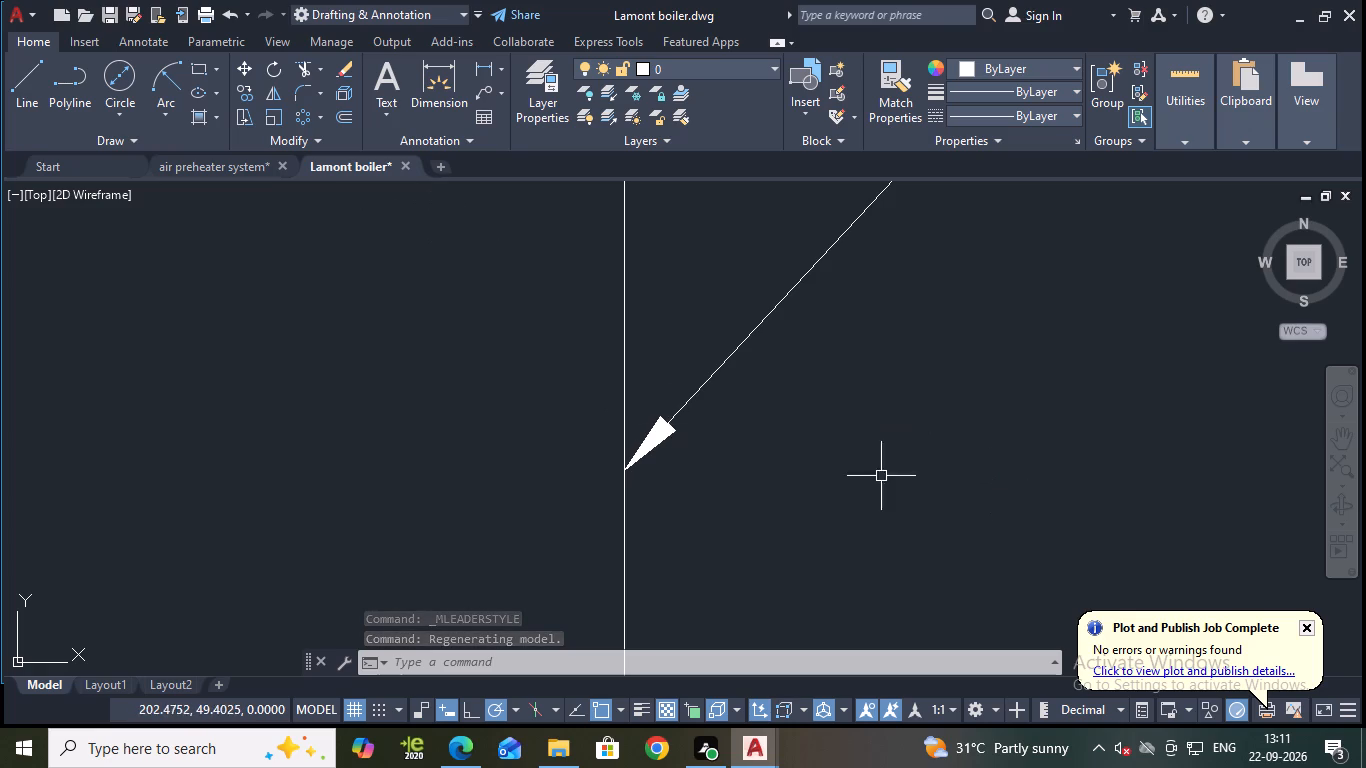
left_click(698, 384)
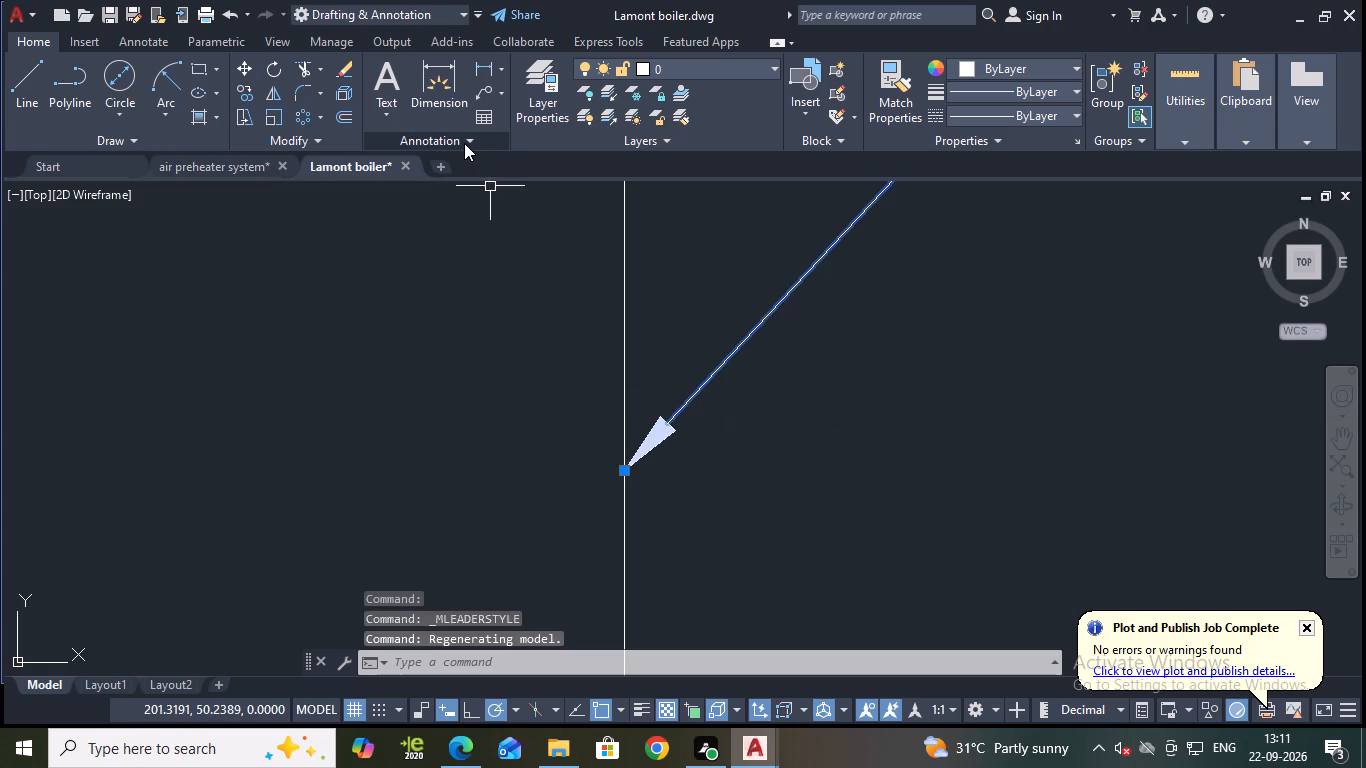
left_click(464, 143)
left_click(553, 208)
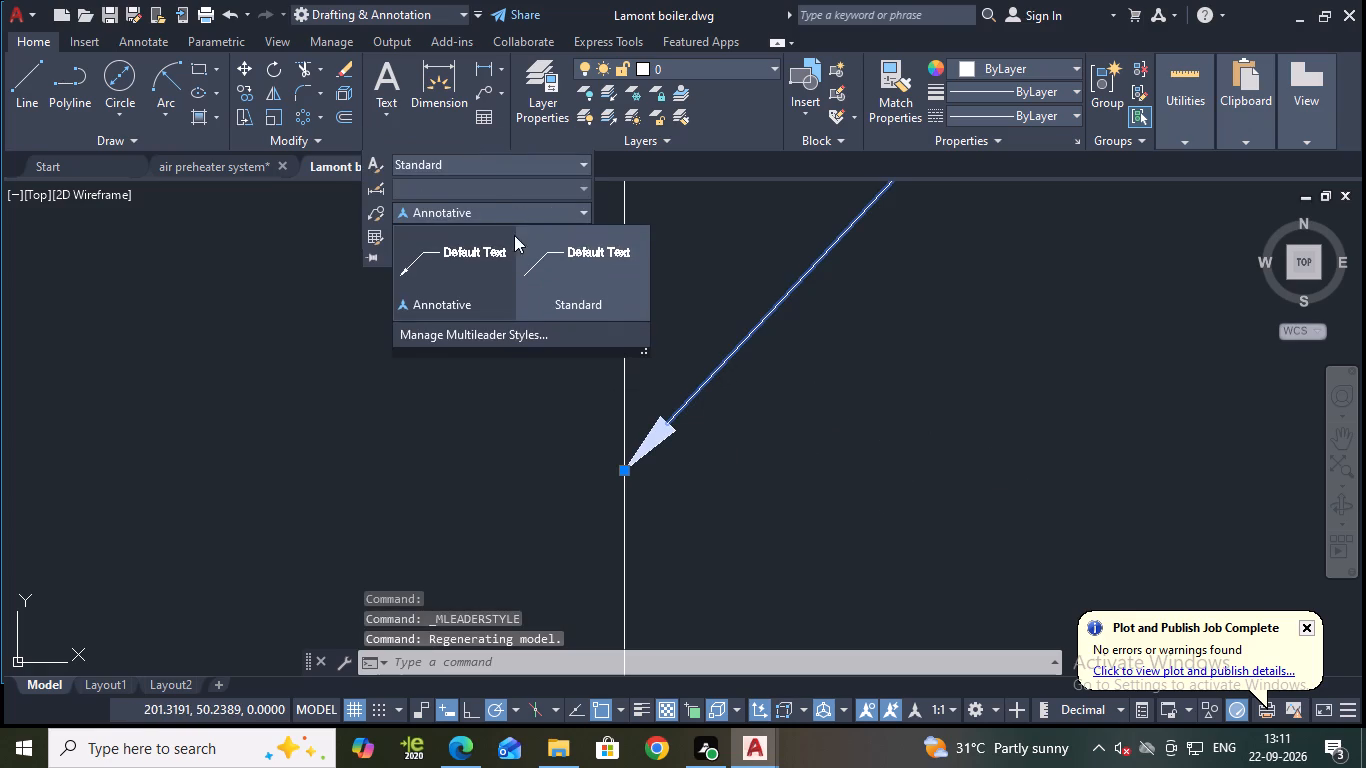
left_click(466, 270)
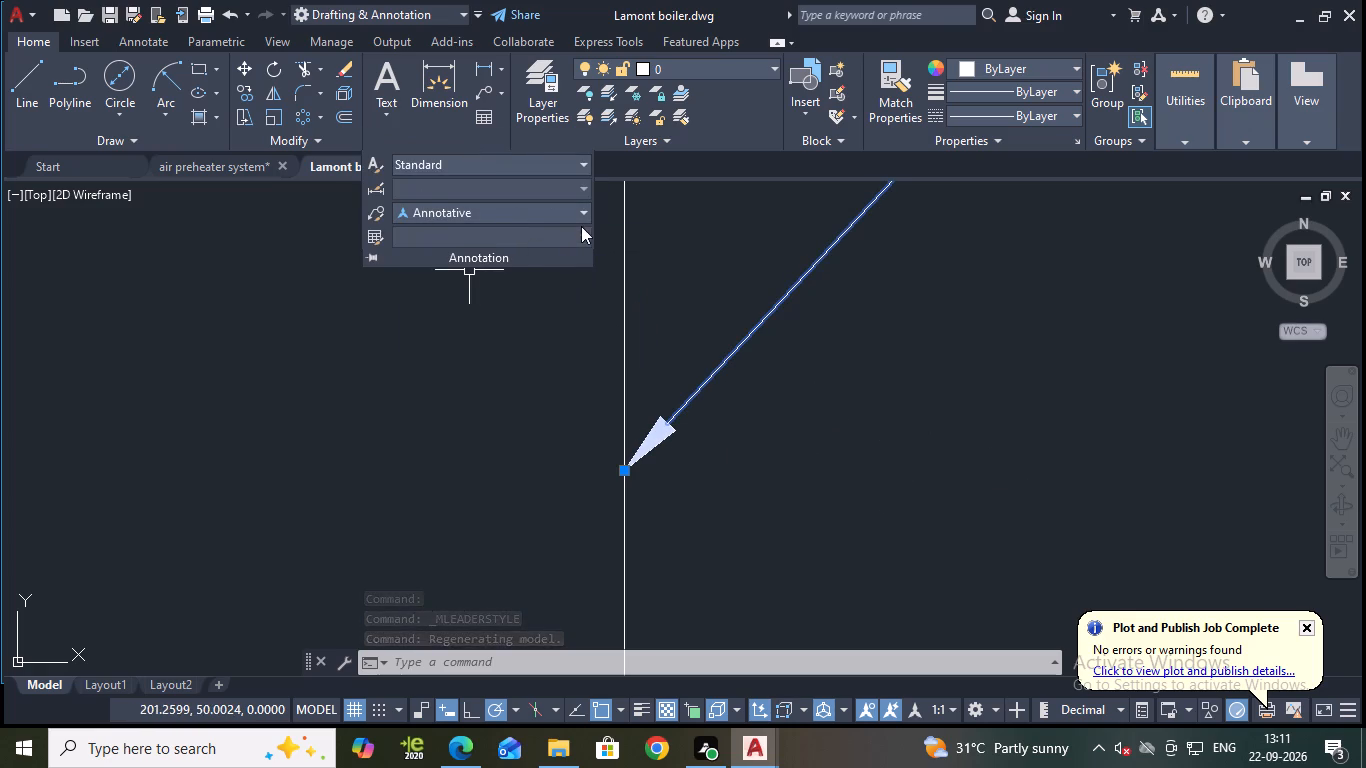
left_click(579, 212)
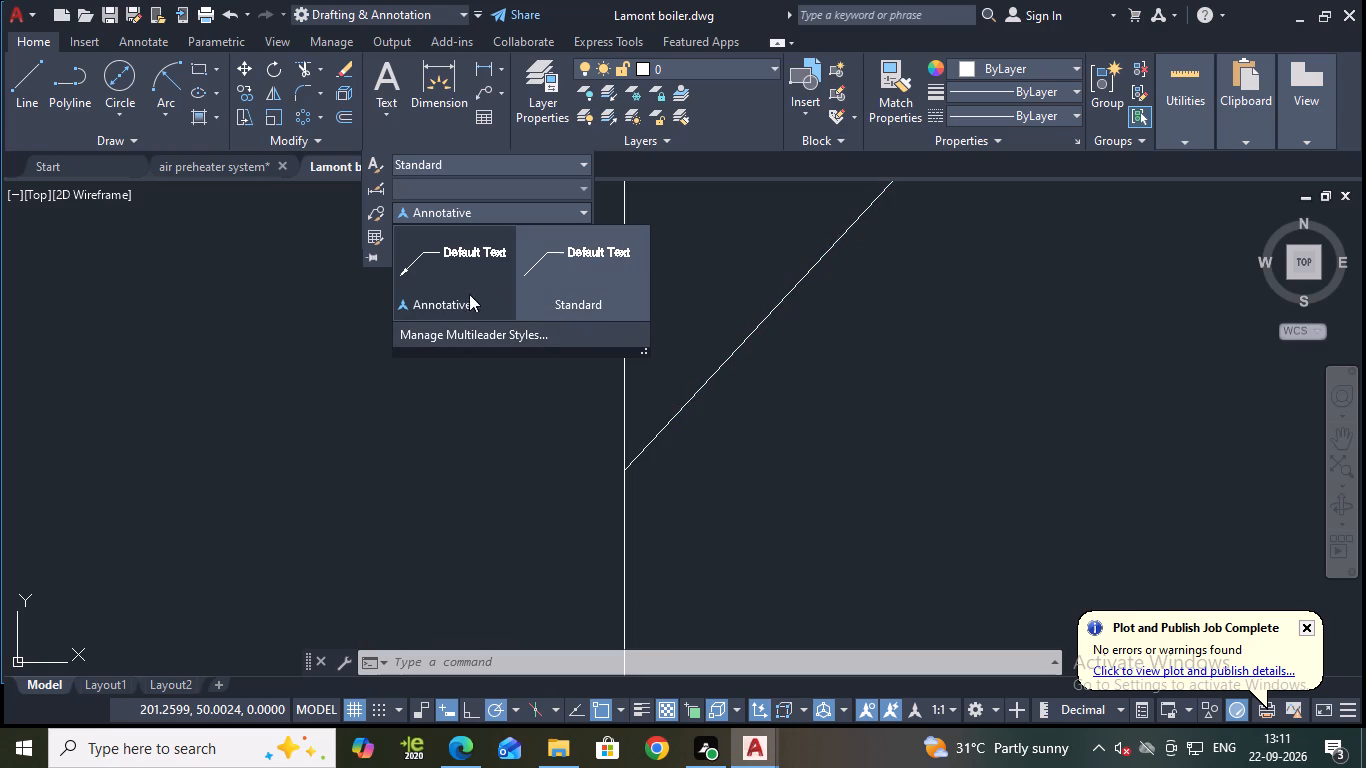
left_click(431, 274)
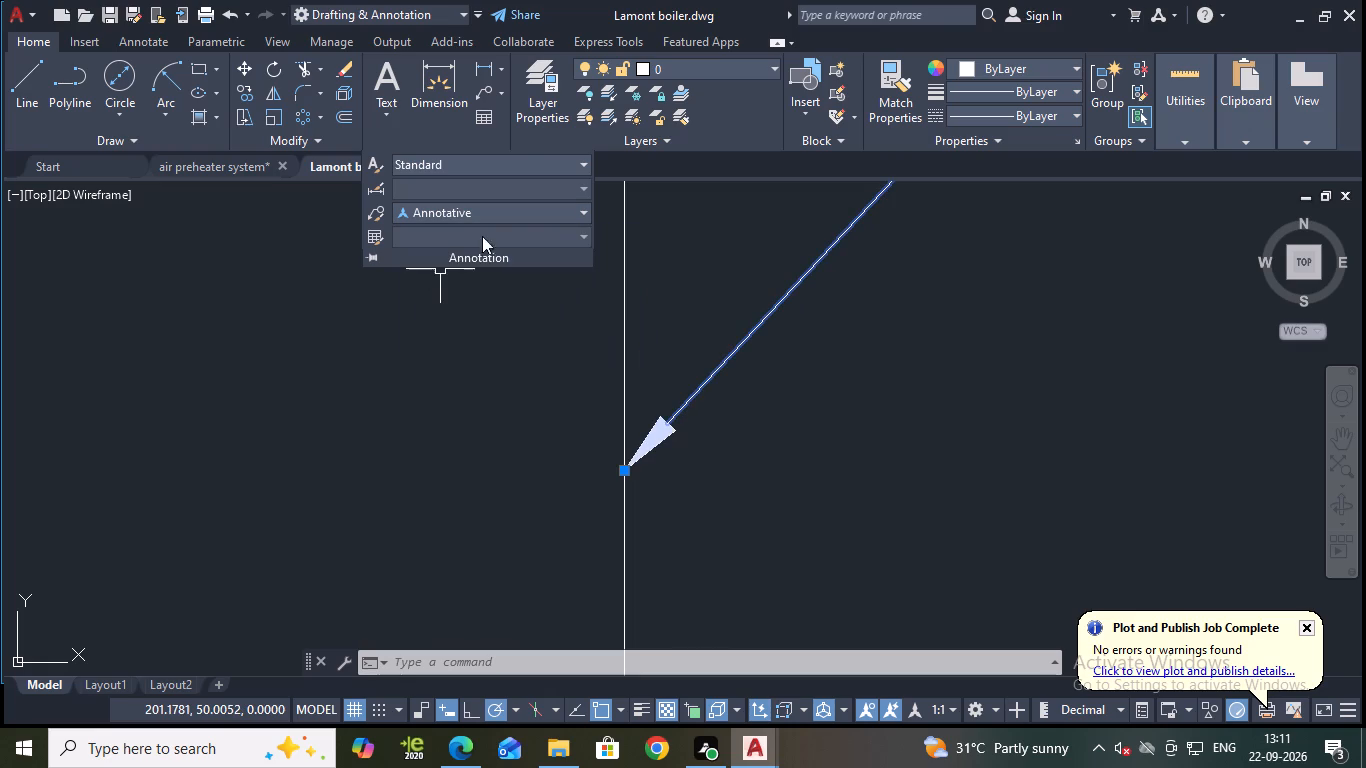
Set the Standard multileader style's arrowhead size to 1000.
left_click(574, 208)
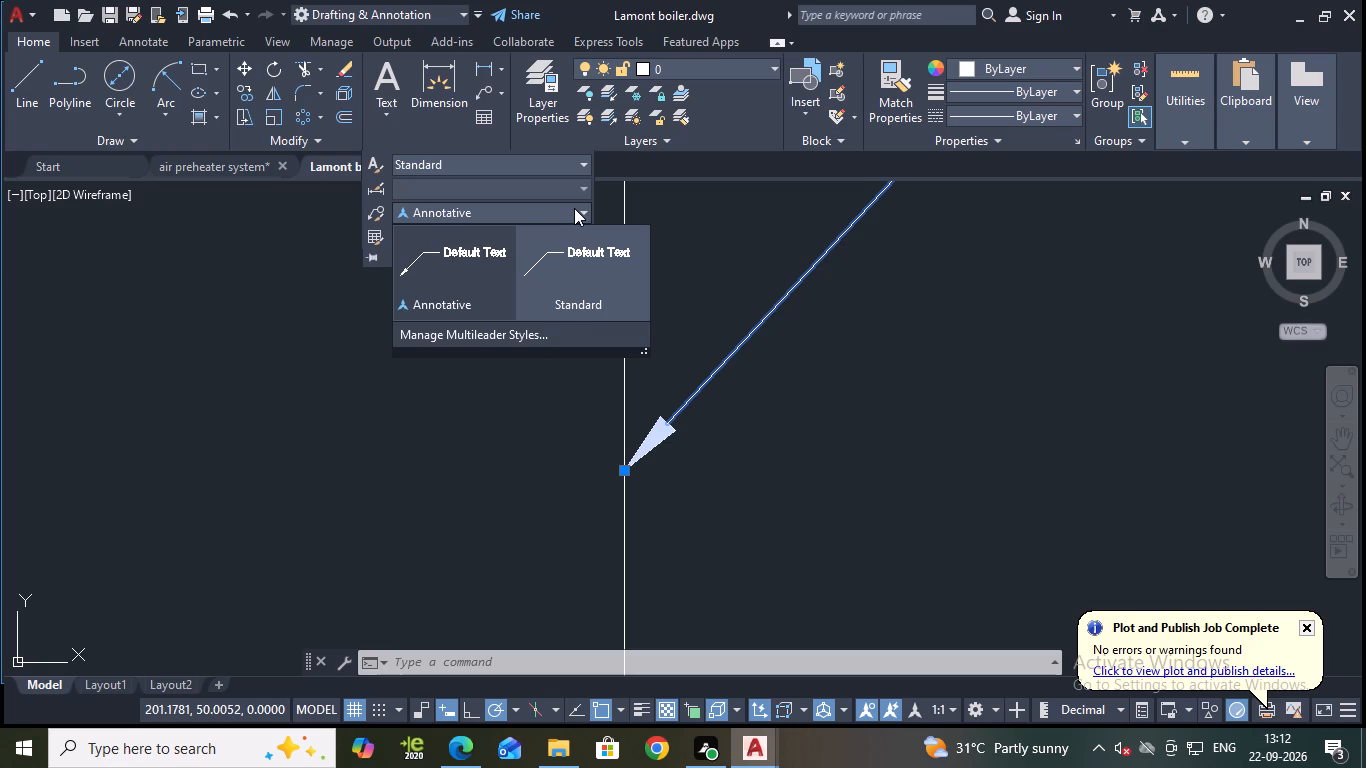
left_click(540, 339)
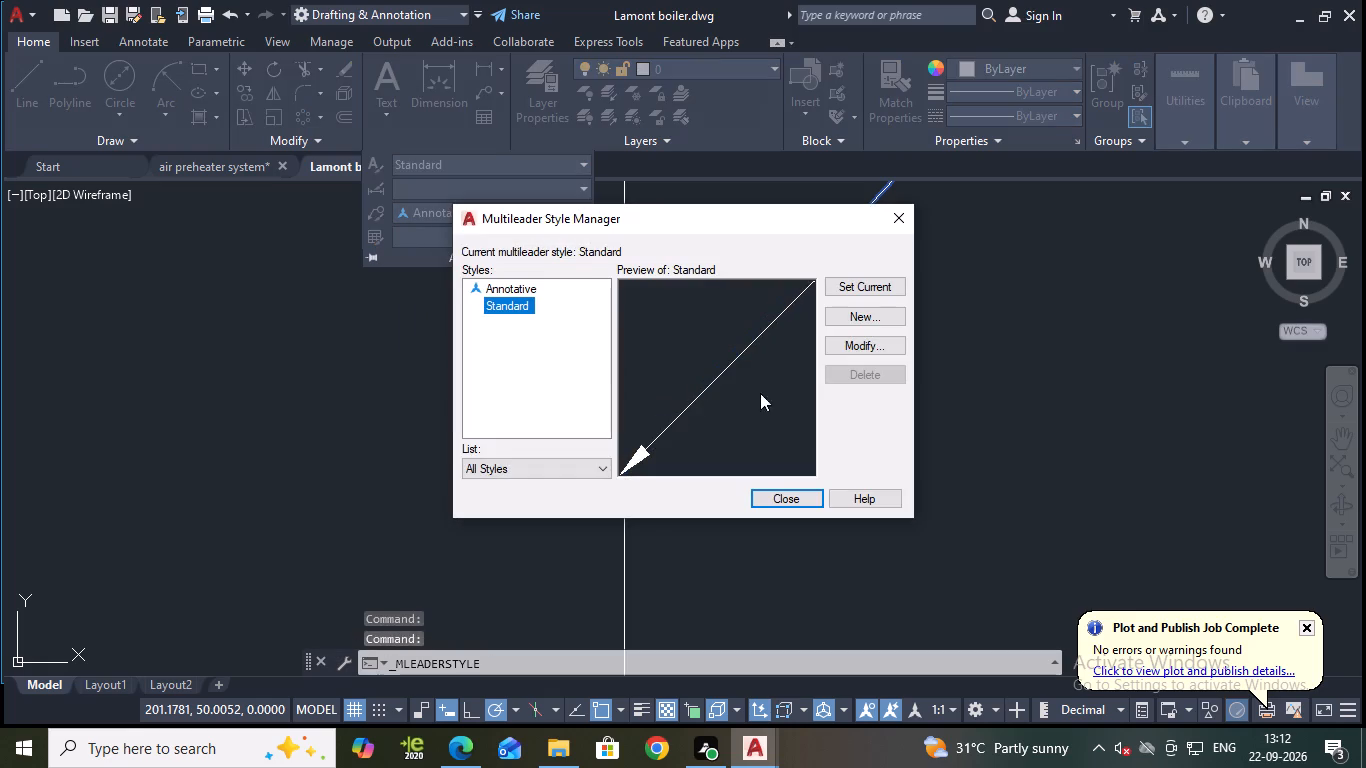
left_click(847, 352)
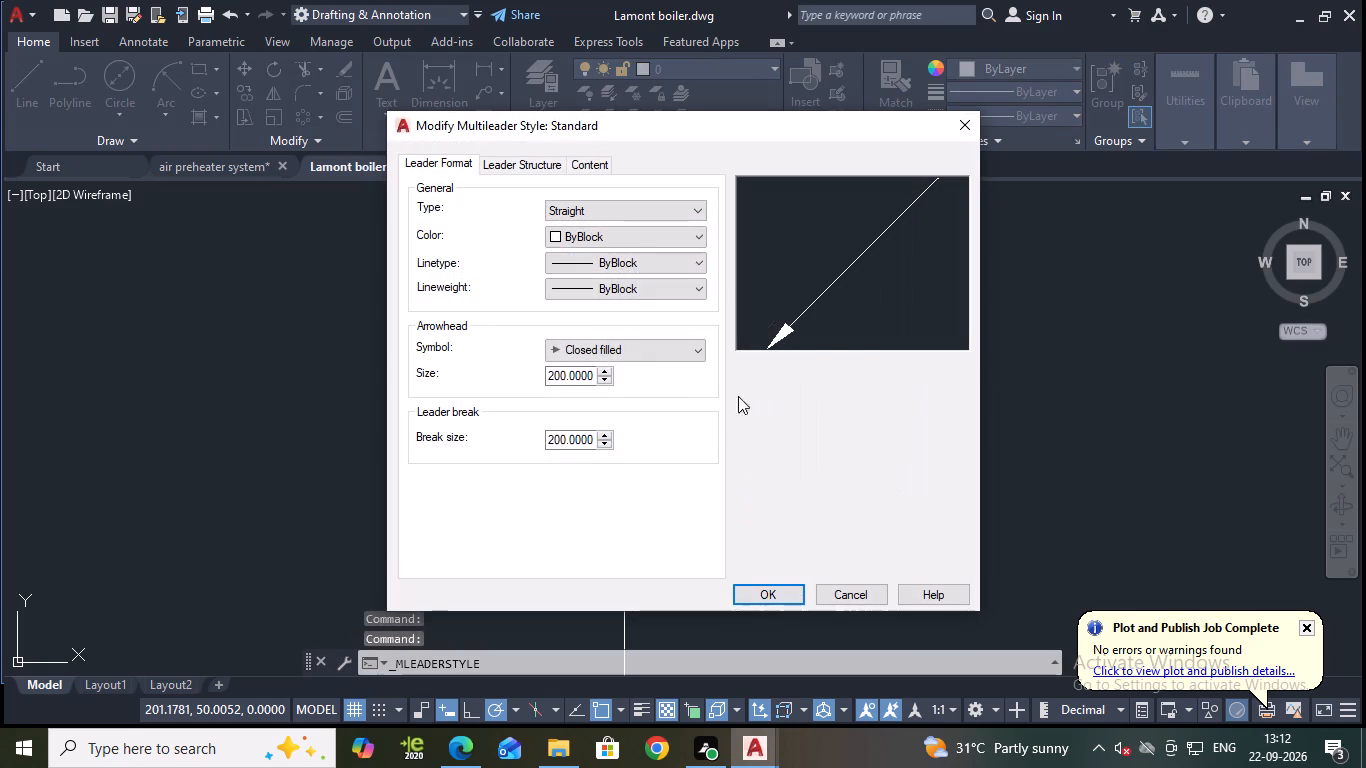
left_click_drag(593, 371, 536, 366)
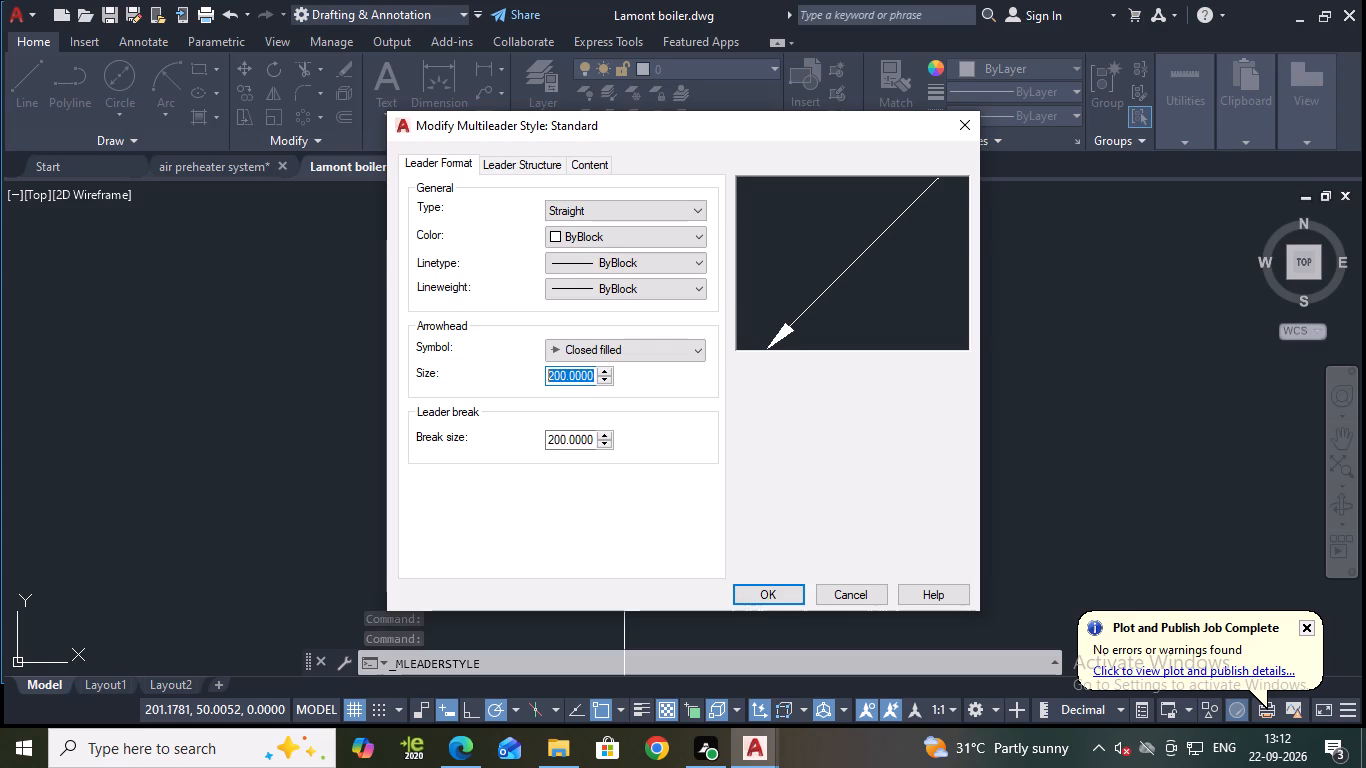
left_click_drag(536, 366, 535, 365)
type("1000")
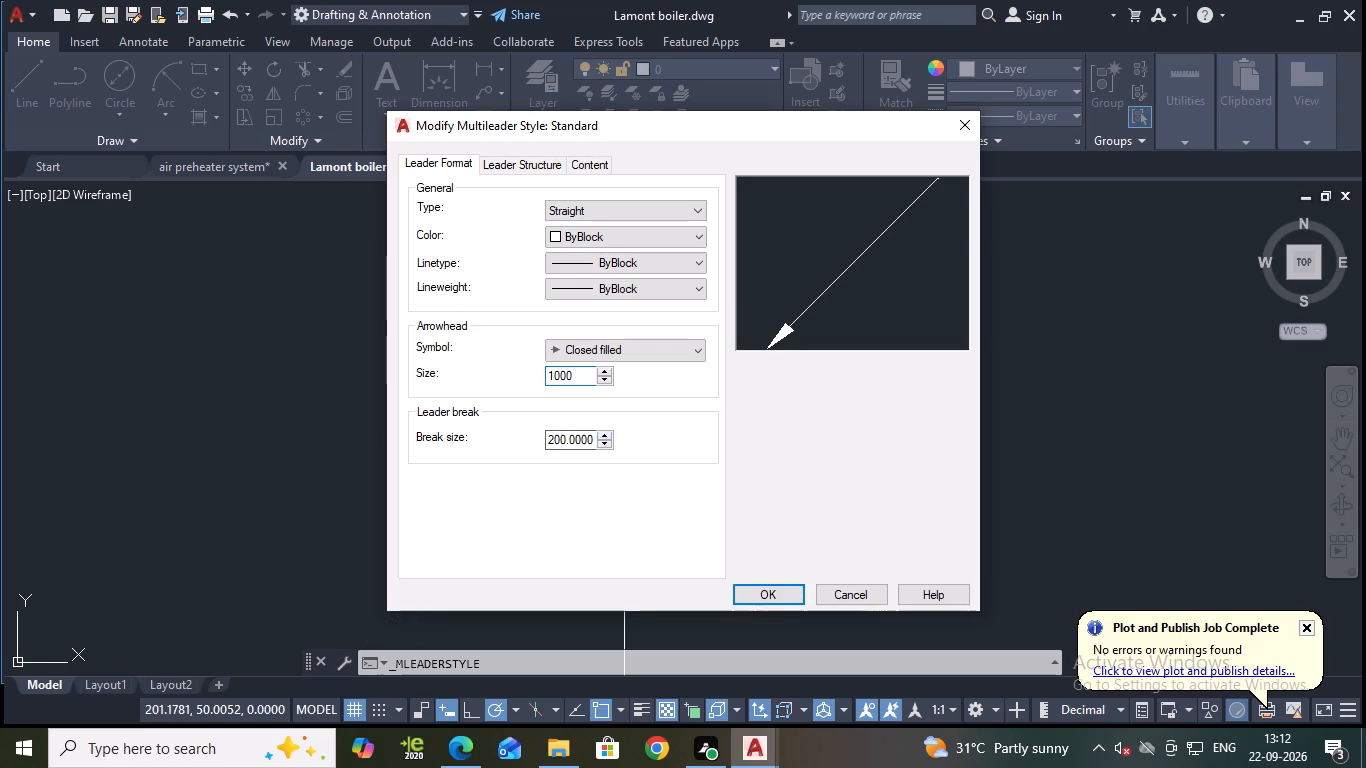
Set the Standard multileader style's leader break size to 1000 and accept the style changes.
left_click(594, 433)
key("BackSpace")
key("BackSpace")
key("BackSpace")
key("BackSpace")
key("BackSpace")
key("BackSpace")
key("BackSpace")
key("BackSpace")
key("BackSpace")
key("BackSpace")
key("BackSpace")
key("BackSpace")
key("BackSpace")
key("BackSpace")
key("BackSpace")
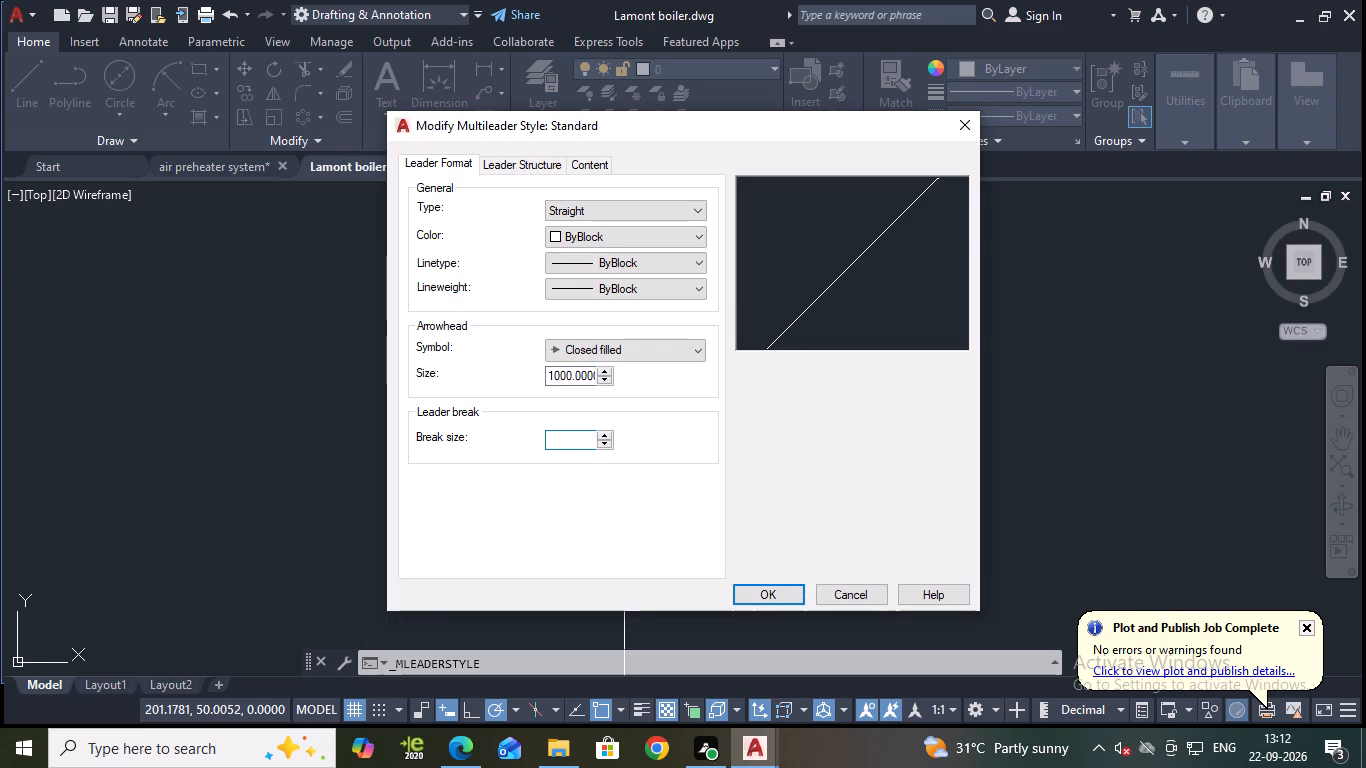
type("1000")
left_click(786, 605)
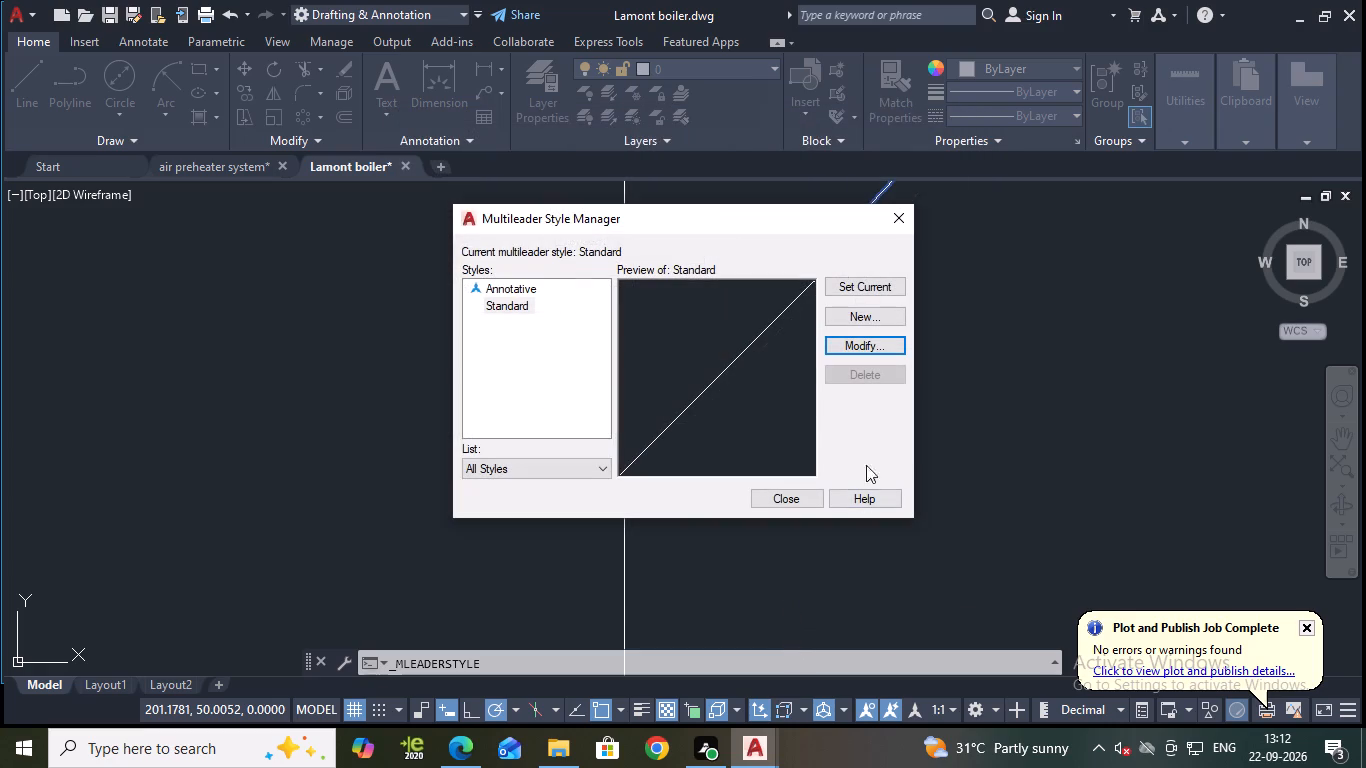
Make the Standard multileader style current and finish managing the styles.
left_click(859, 288)
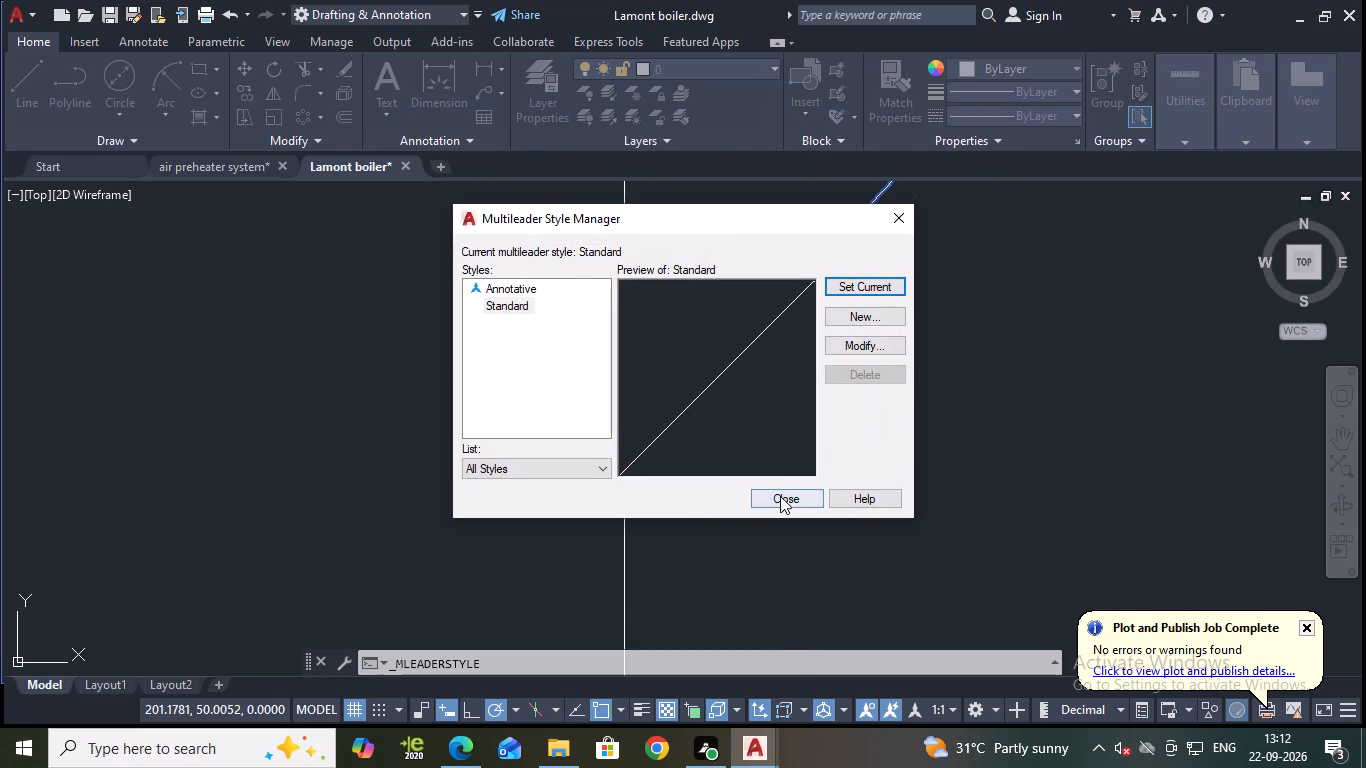
left_click(780, 496)
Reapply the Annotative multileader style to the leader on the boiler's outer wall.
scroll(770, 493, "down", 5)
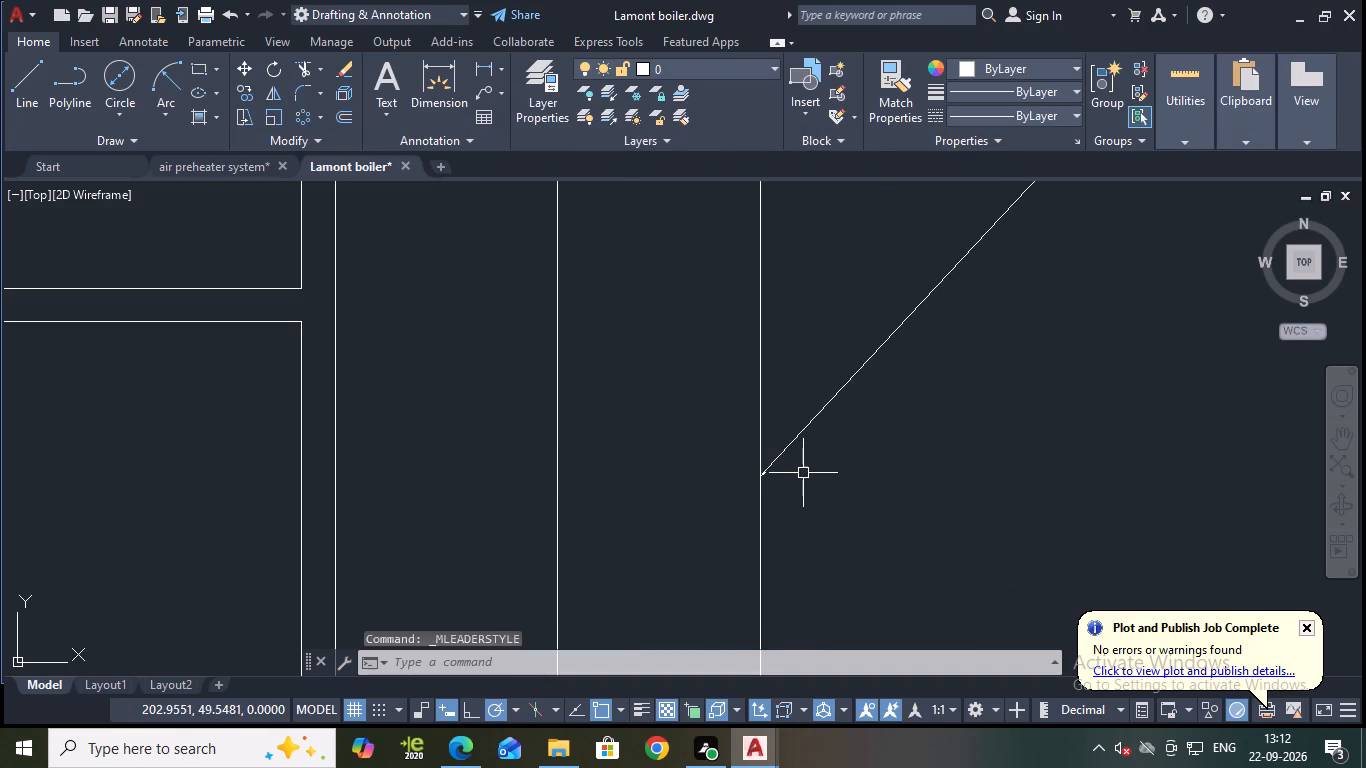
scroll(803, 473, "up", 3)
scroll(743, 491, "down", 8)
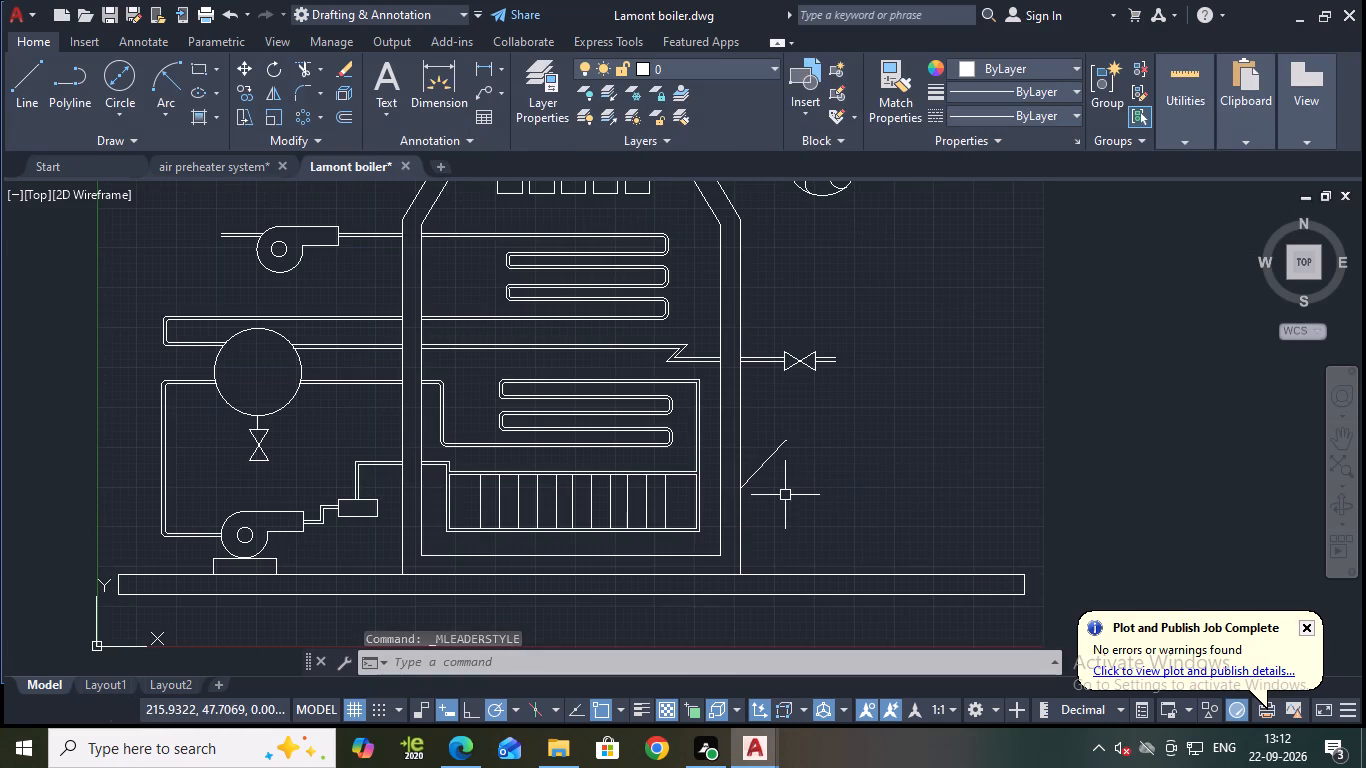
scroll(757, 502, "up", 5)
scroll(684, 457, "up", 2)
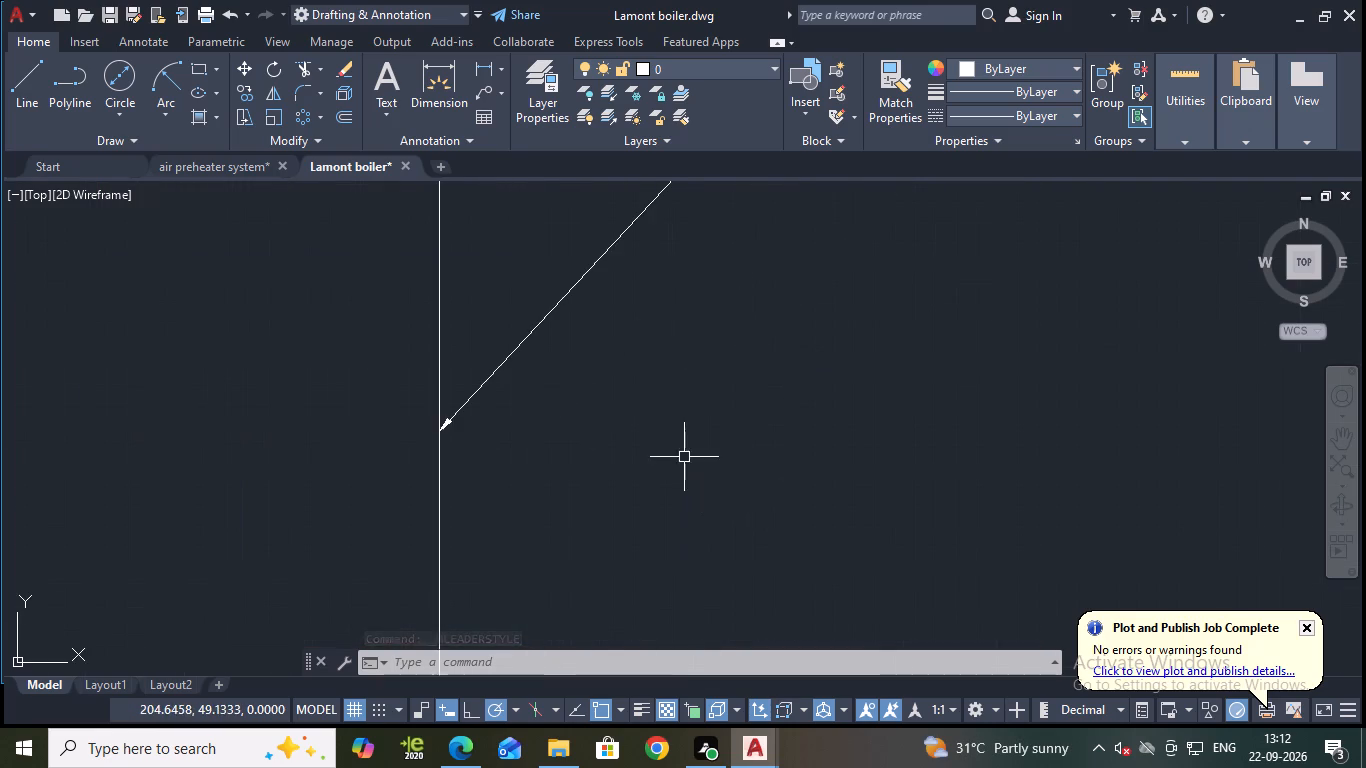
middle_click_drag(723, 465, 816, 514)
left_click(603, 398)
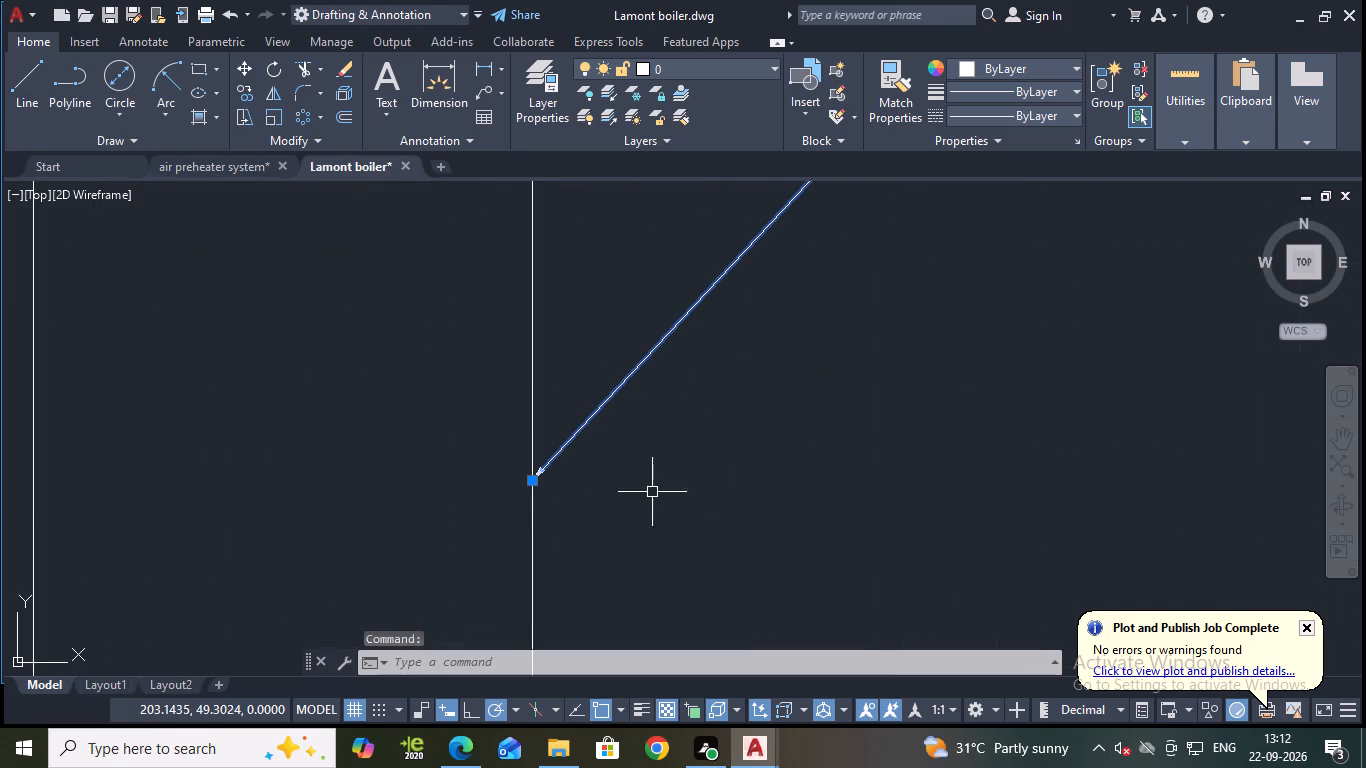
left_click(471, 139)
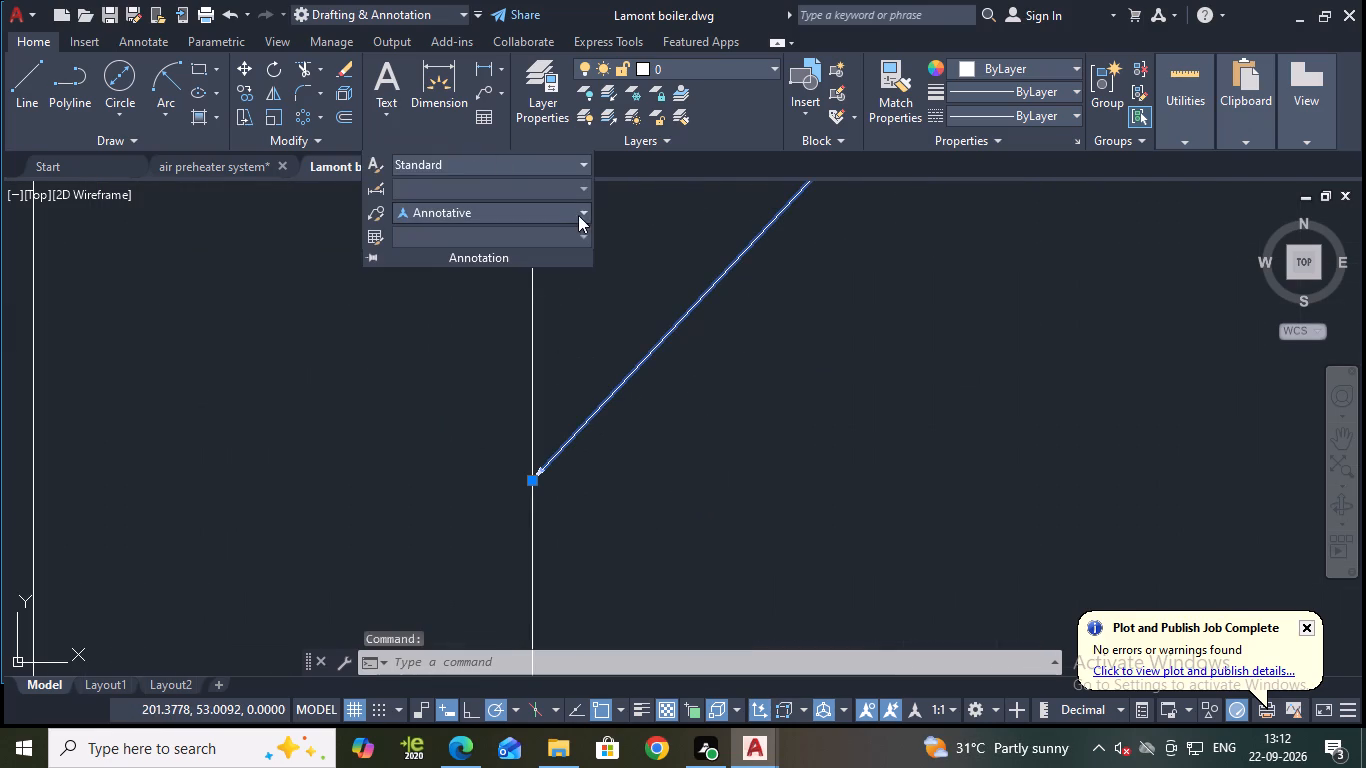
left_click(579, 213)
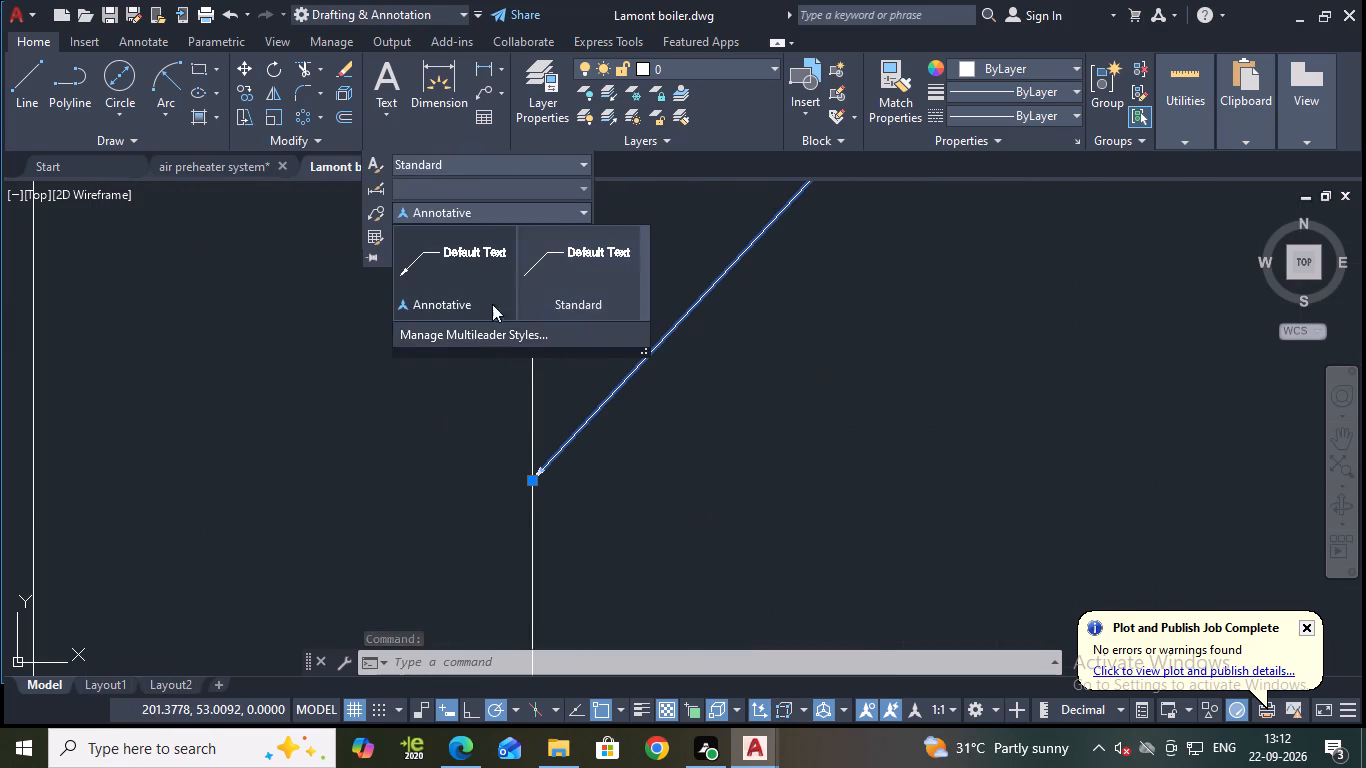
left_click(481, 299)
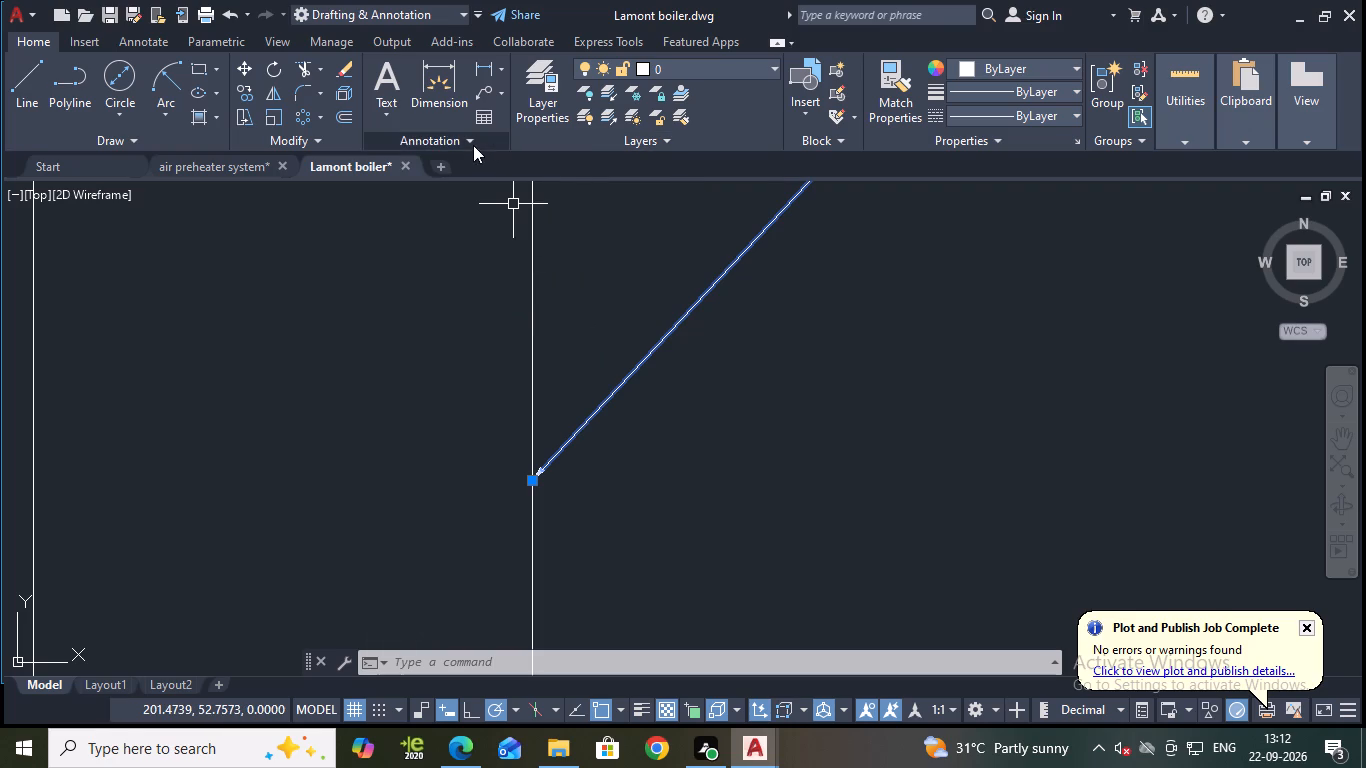
Set the Standard multileader style's arrowhead size to 100000.
left_click(473, 145)
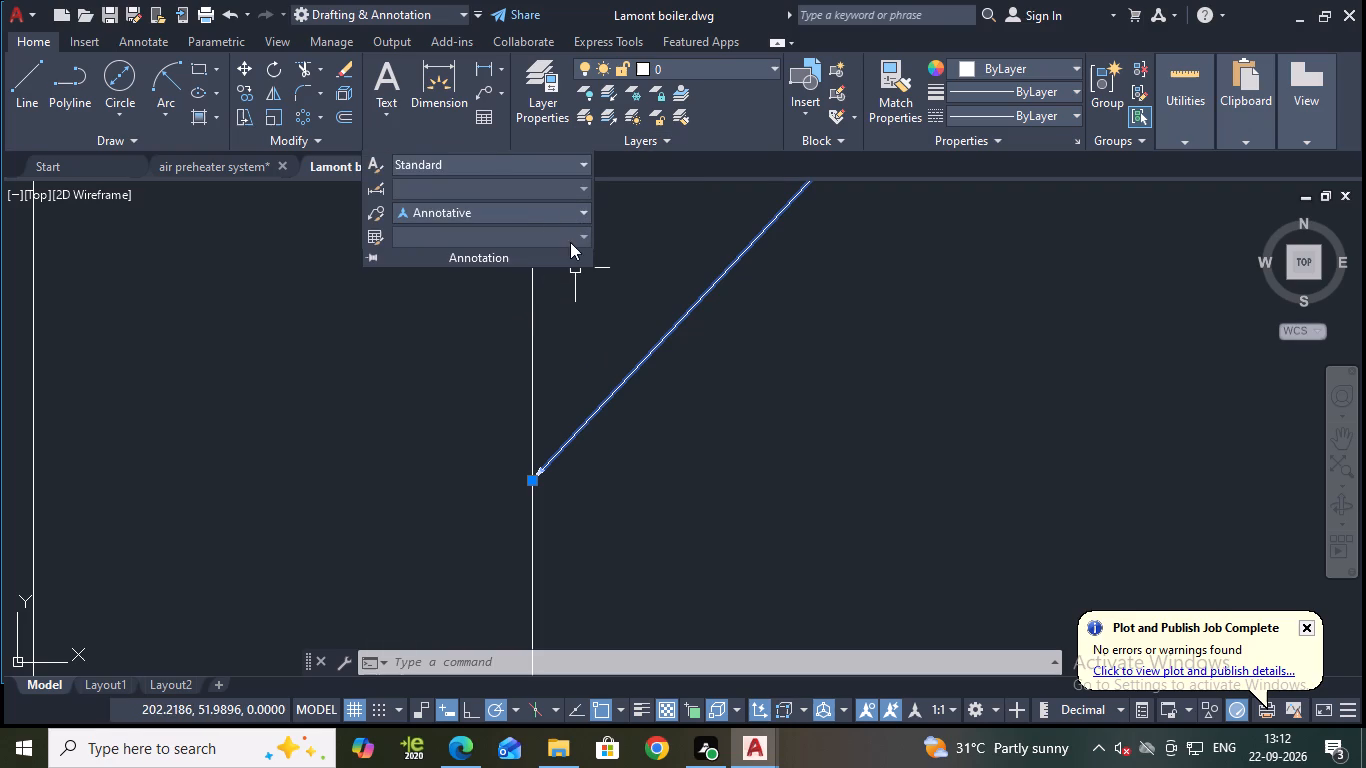
left_click(576, 215)
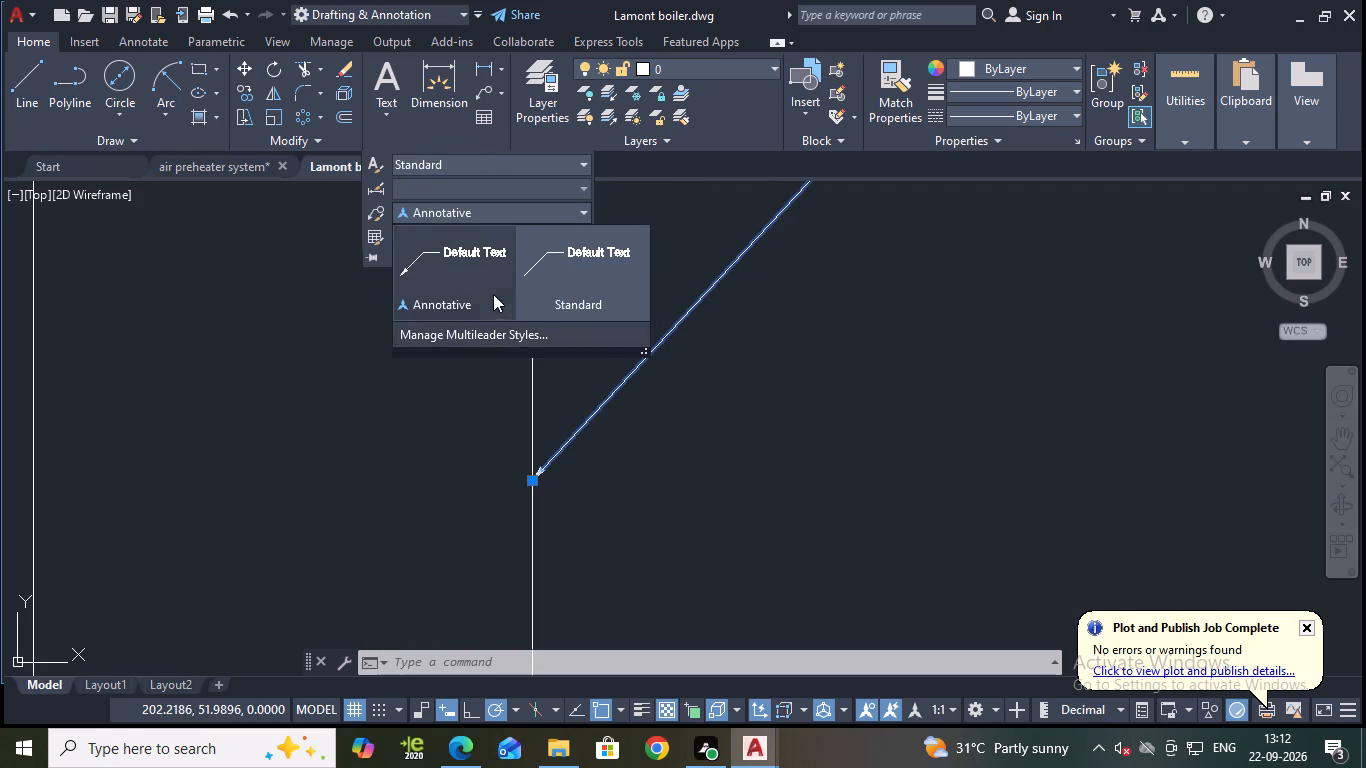
left_click(479, 332)
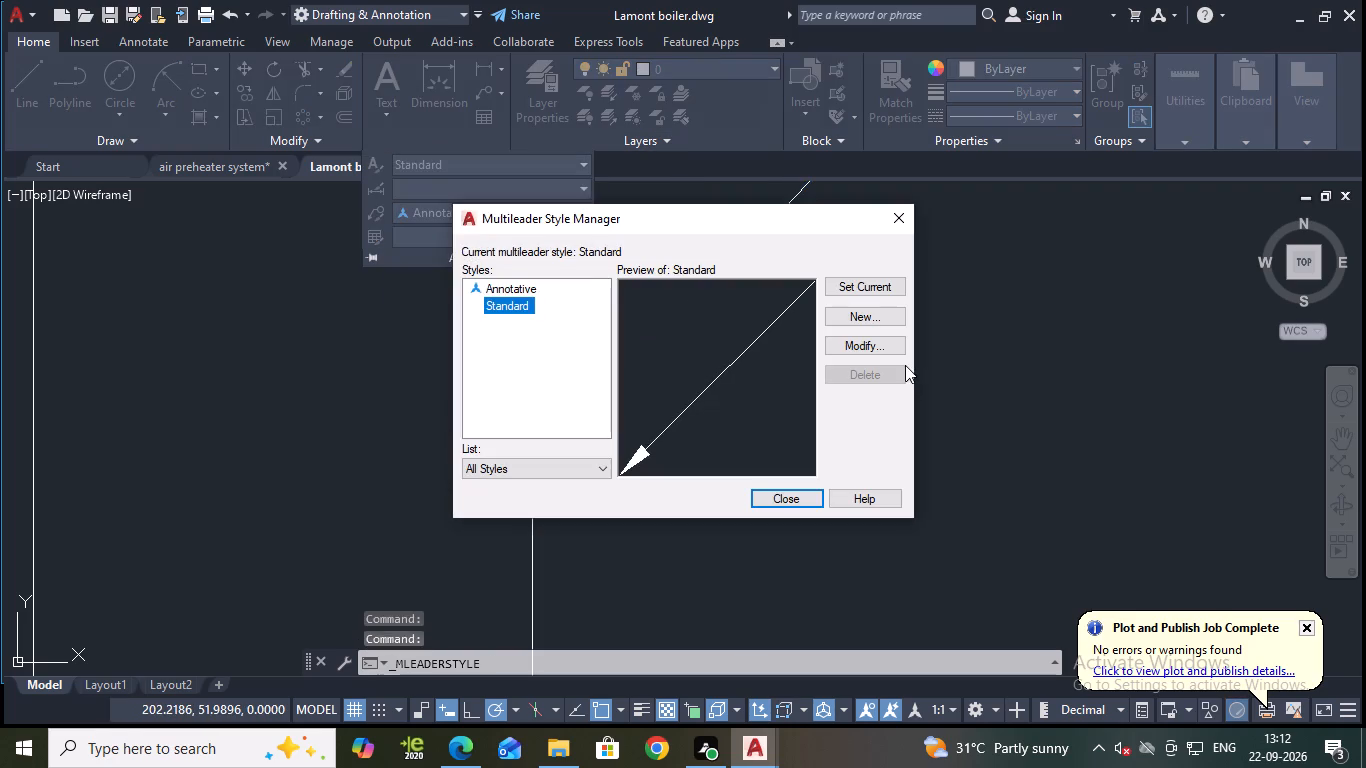
left_click(868, 320)
left_click(824, 300)
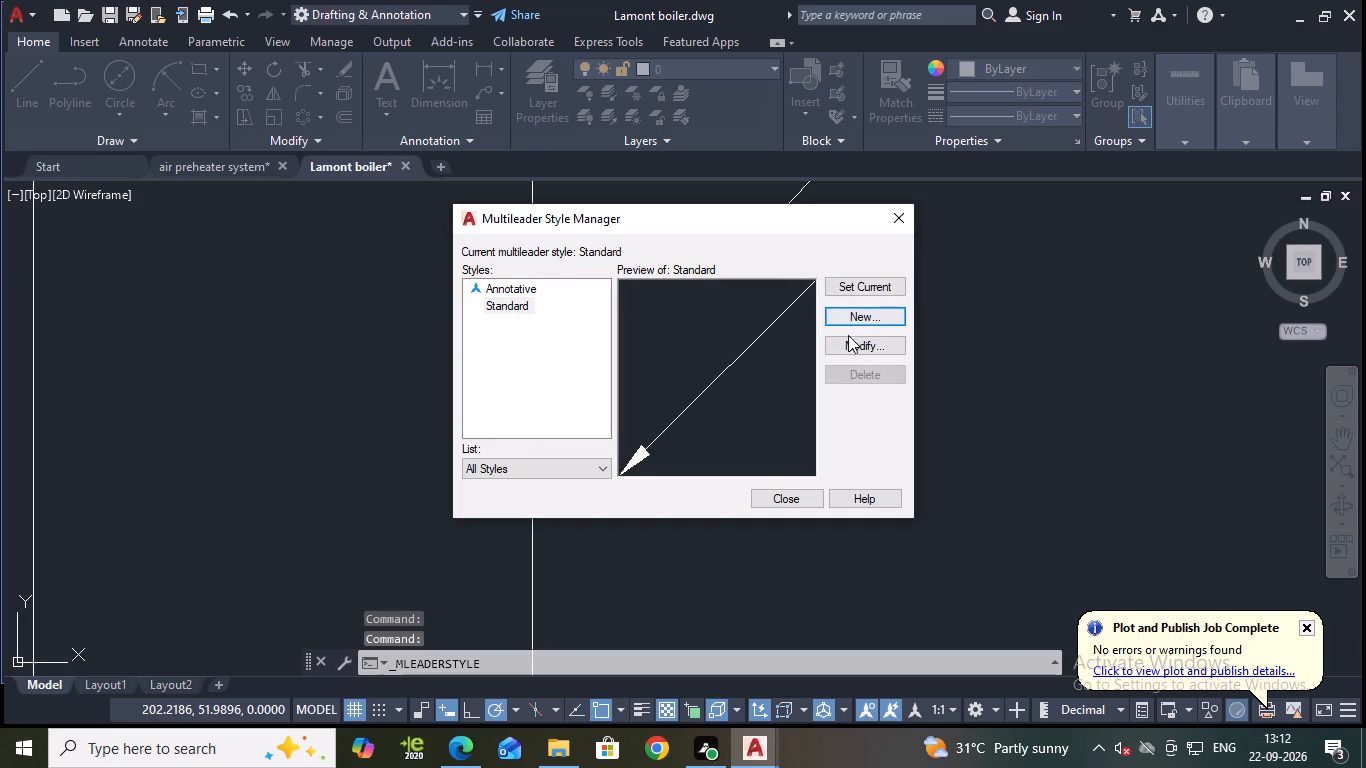
left_click(859, 344)
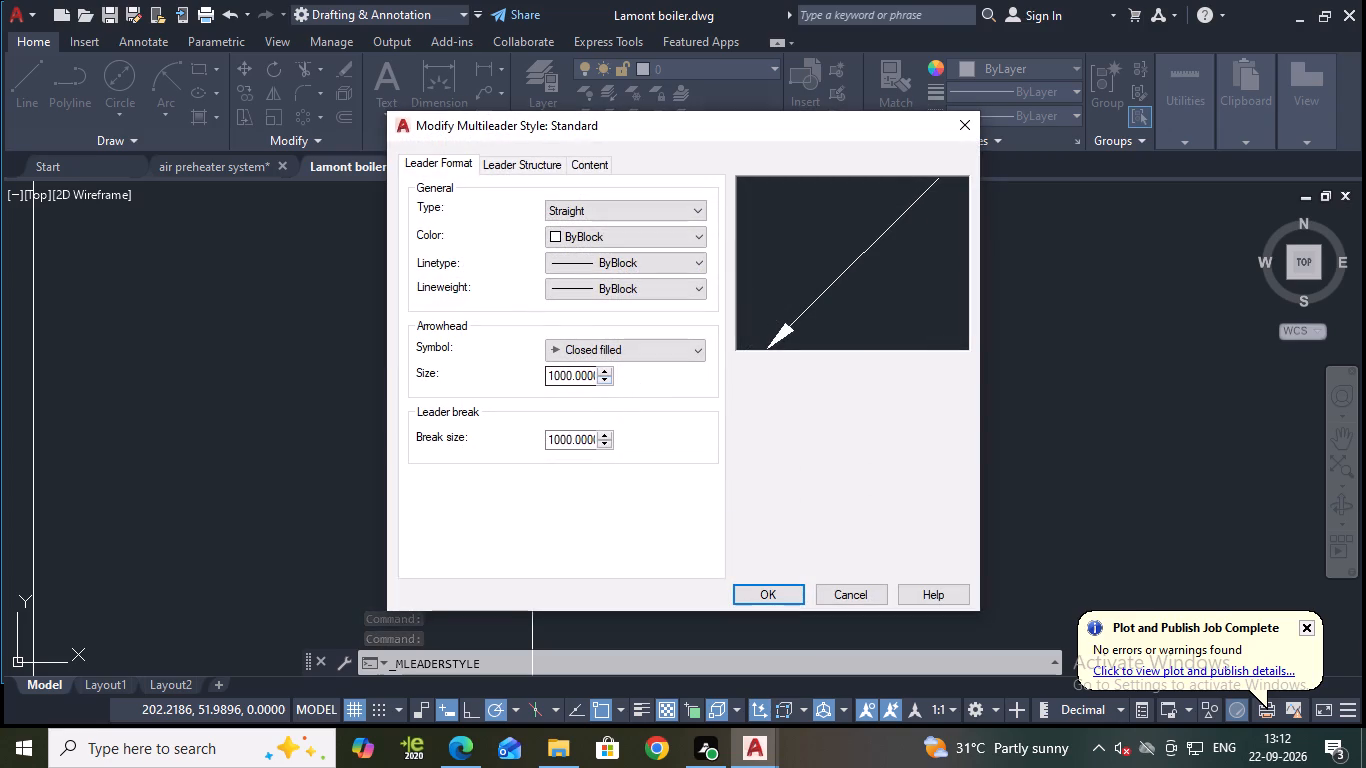
left_click(591, 369)
key("Left")
key("Left")
key("Left")
key("Left")
key("Left")
key("Left")
key("Left")
key("Left")
key("Left")
key("Left")
key("Left")
key("Left")
key("Left")
key("Left")
key("Left")
key("Left")
key("Left")
key("Left")
key("Left")
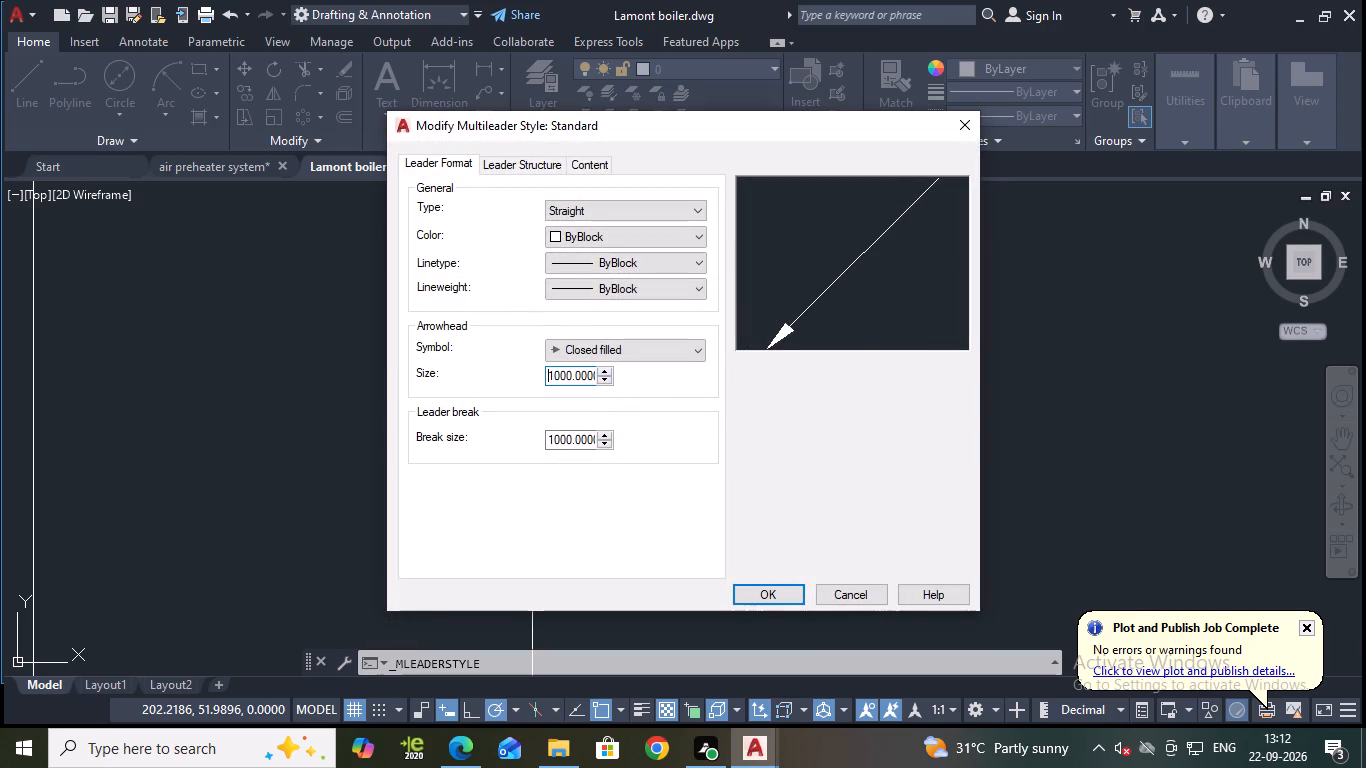
left_click(593, 374)
key("Right")
key("Right")
key("Right")
key("Right")
key("Right")
key("Right")
key("Right")
key("Right")
key("Right")
key("Right")
key("Right")
key("BackSpace")
key("BackSpace")
key("BackSpace")
key("BackSpace")
key("BackSpace")
key("BackSpace")
key("BackSpace")
key("BackSpace")
key("BackSpace")
key("BackSpace")
key("BackSpace")
key("BackSpace")
key("BackSpace")
key("BackSpace")
key("BackSpace")
key("BackSpace")
key("BackSpace")
key("BackSpace")
key("BackSpace")
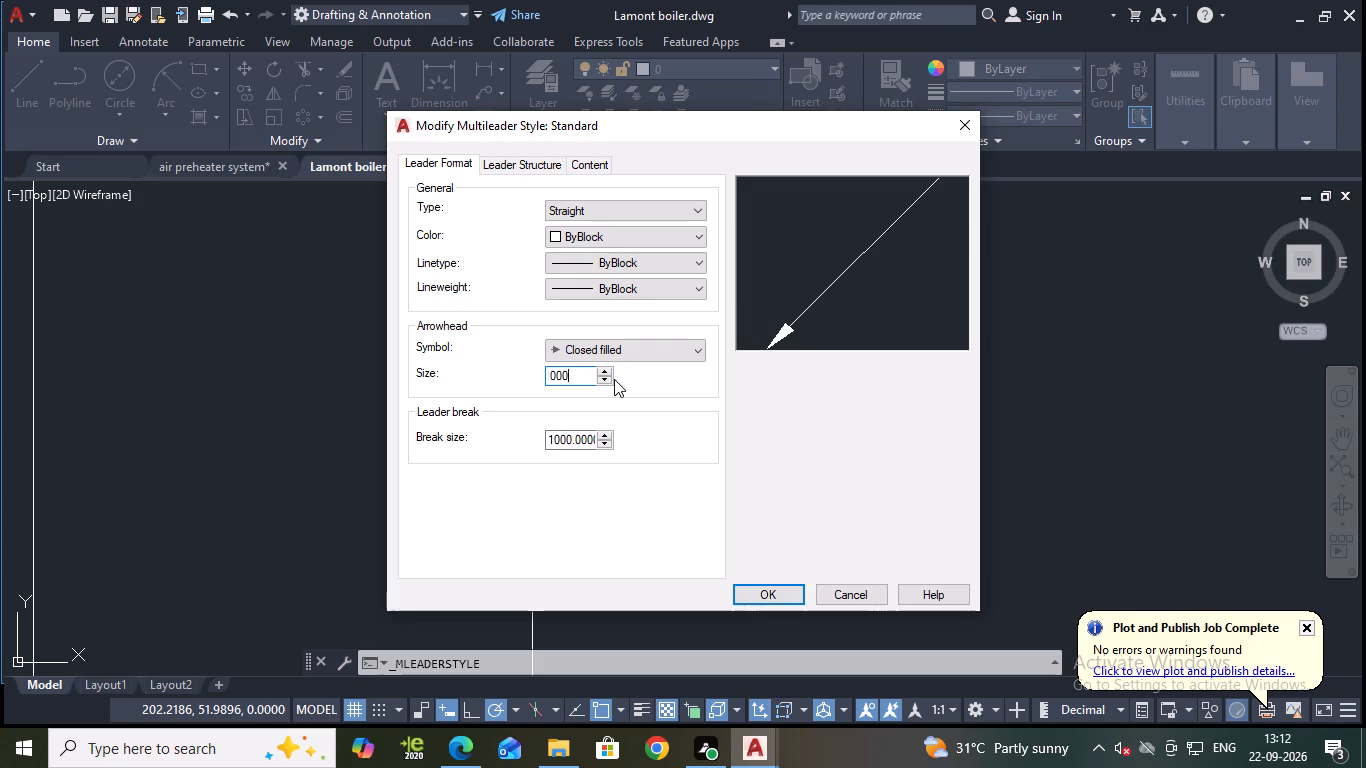
type("100000")
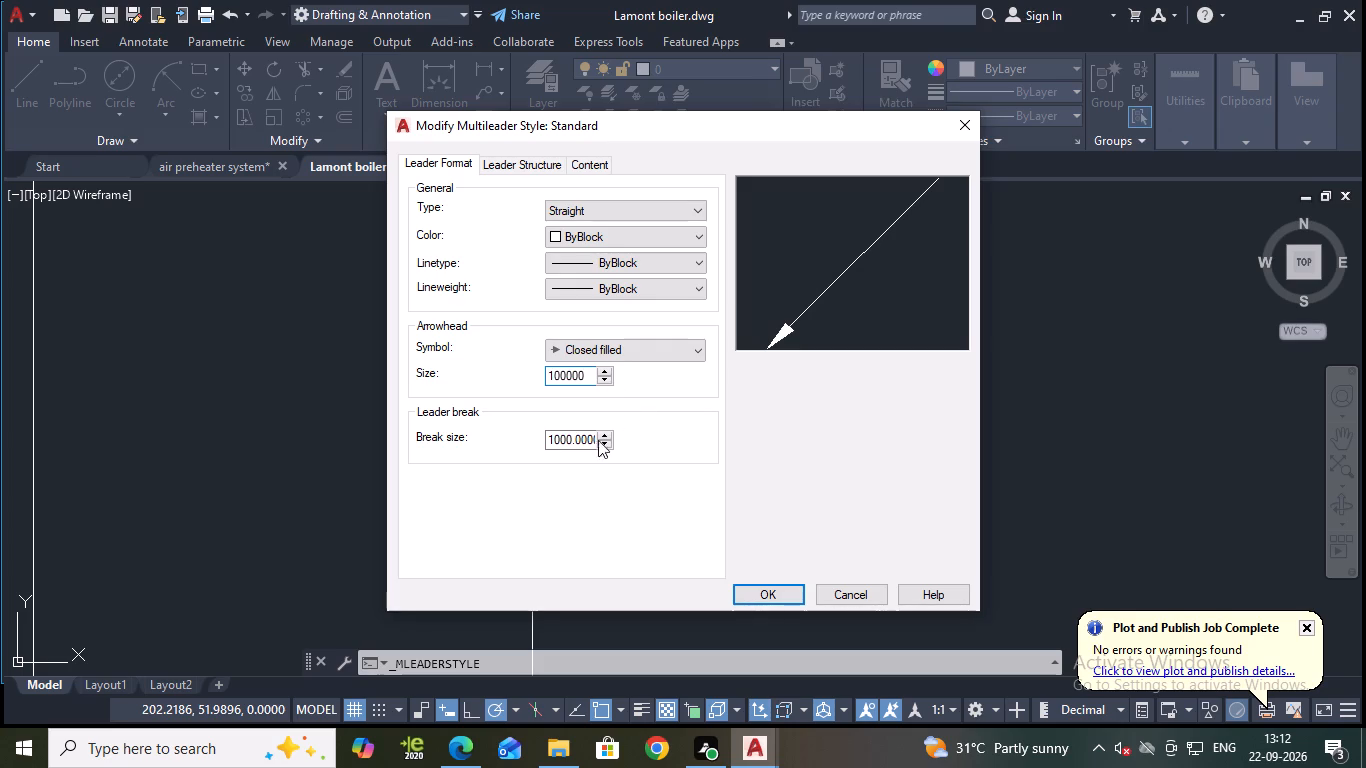
Set the Standard multileader style's leader break size to 100000, accept the changes and make the style current.
left_click(595, 440)
key("Left")
key("Left")
key("Left")
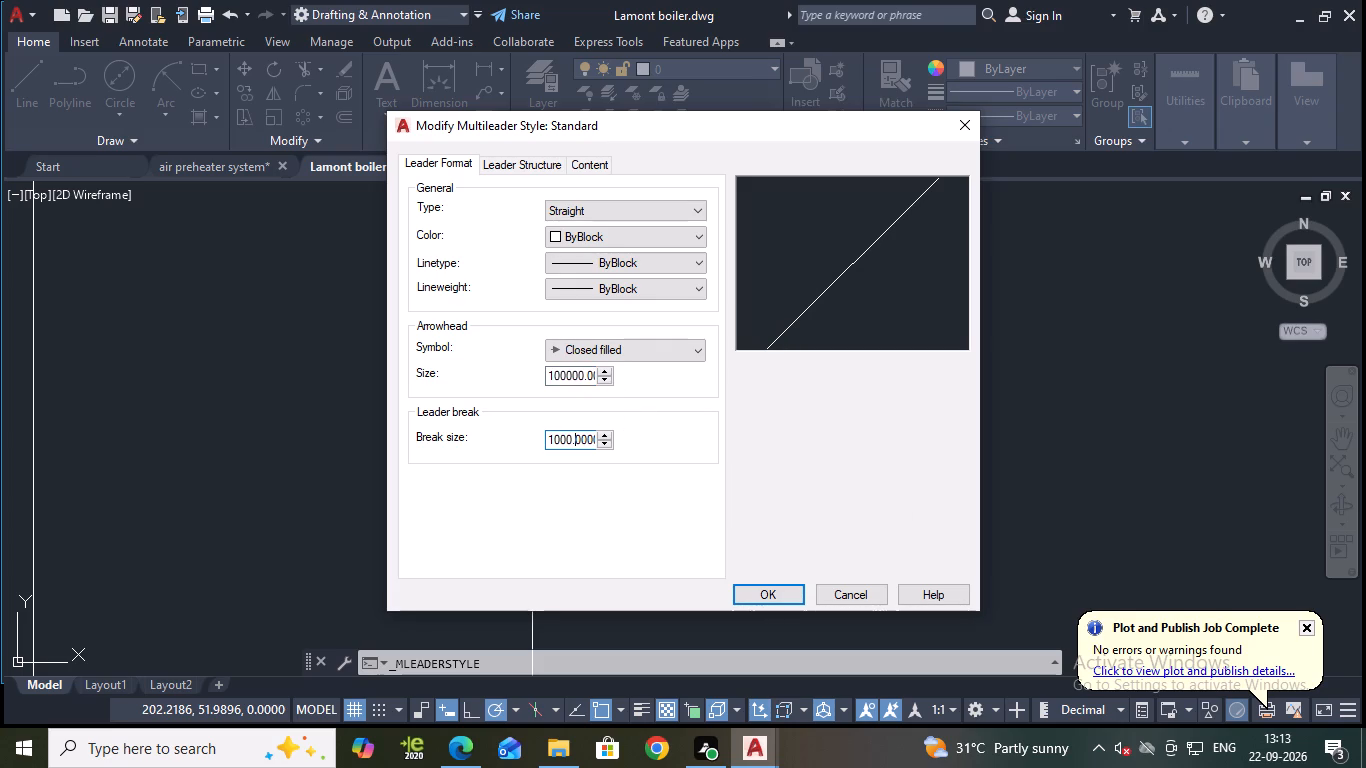
key("Right")
key("Right")
key("Right")
key("Right")
key("Right")
key("Right")
key("Right")
key("Right")
key("Right")
key("Right")
key("Right")
key("Right")
key("Right")
key("Right")
key("Right")
key("Right")
key("Right")
key("Right")
key("BackSpace")
key("BackSpace")
key("BackSpace")
key("BackSpace")
key("BackSpace")
key("BackSpace")
key("BackSpace")
key("BackSpace")
key("BackSpace")
key("BackSpace")
key("BackSpace")
key("BackSpace")
key("BackSpace")
key("BackSpace")
key("BackSpace")
key("BackSpace")
key("BackSpace")
key("BackSpace")
key("BackSpace")
key("BackSpace")
key("1")
key("0")
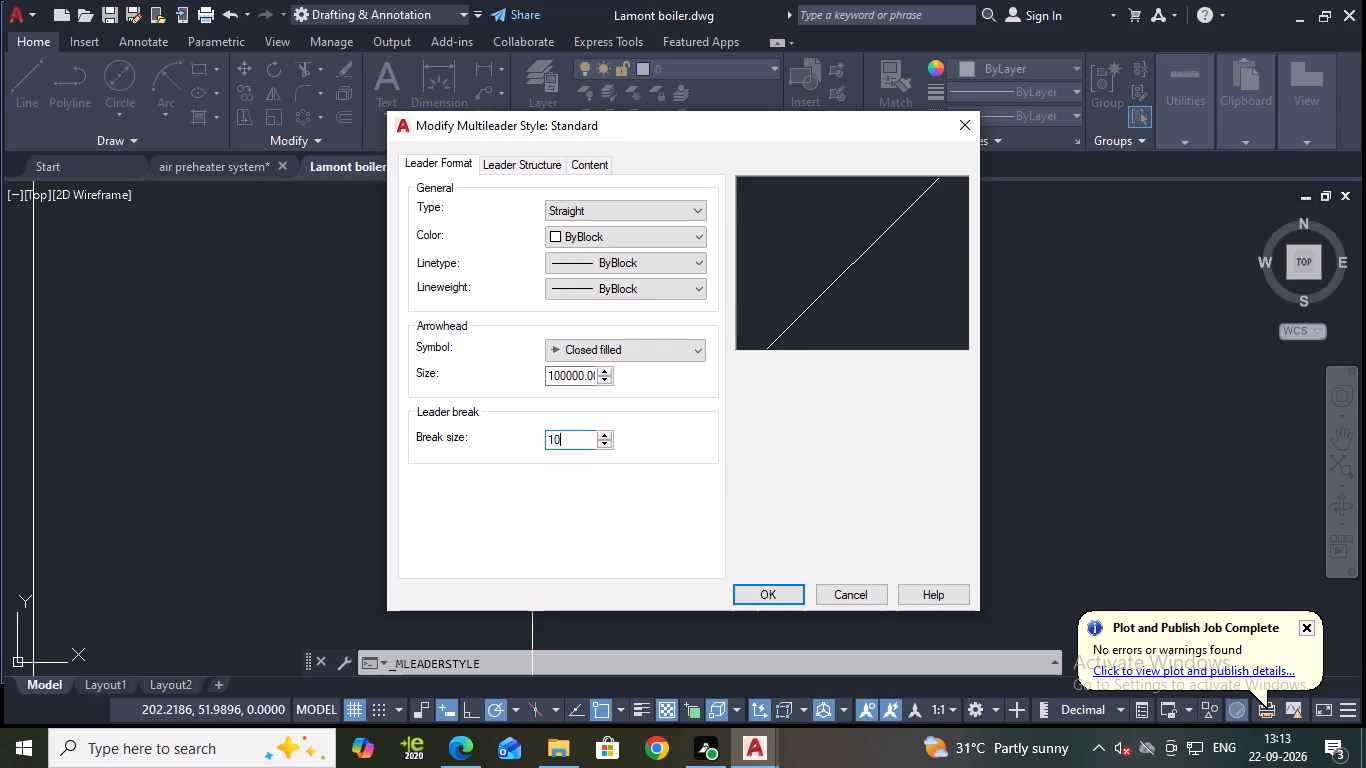
type("0000")
left_click(780, 591)
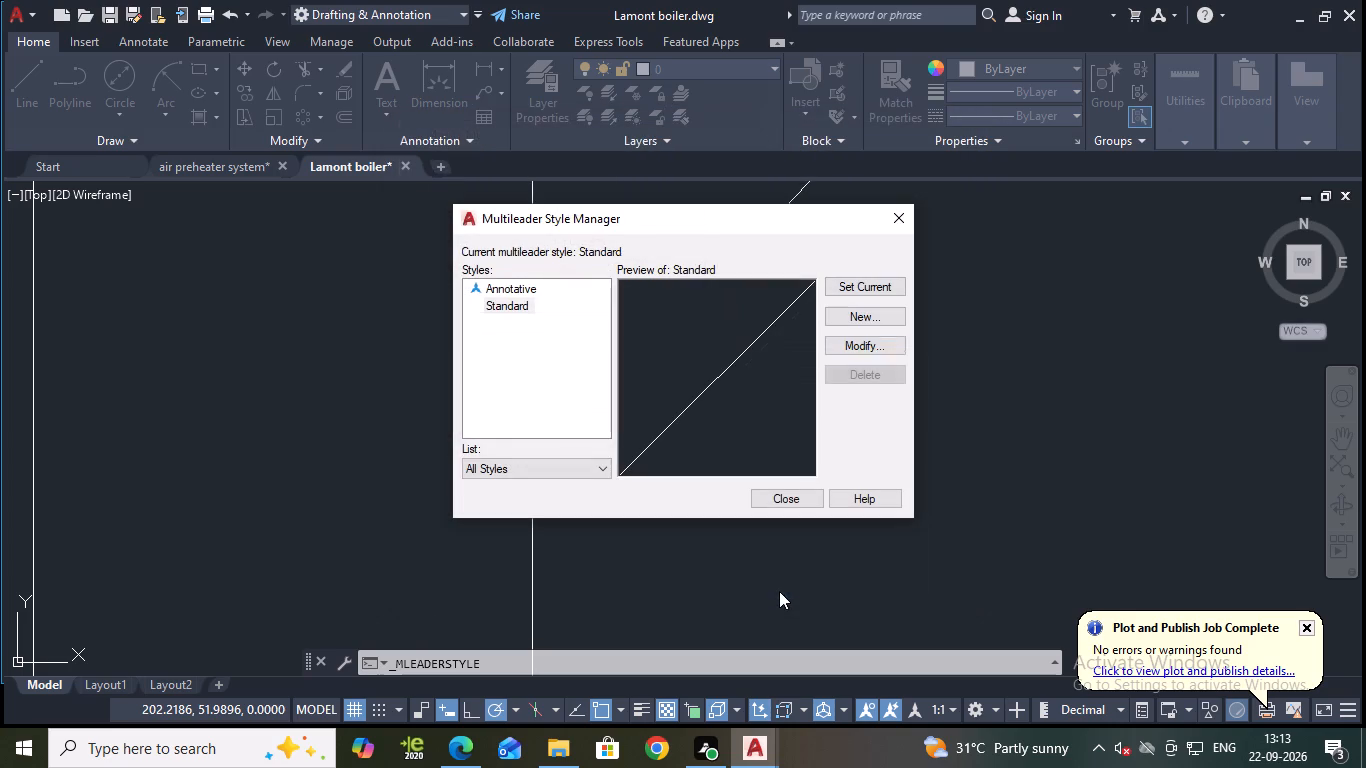
left_click(873, 287)
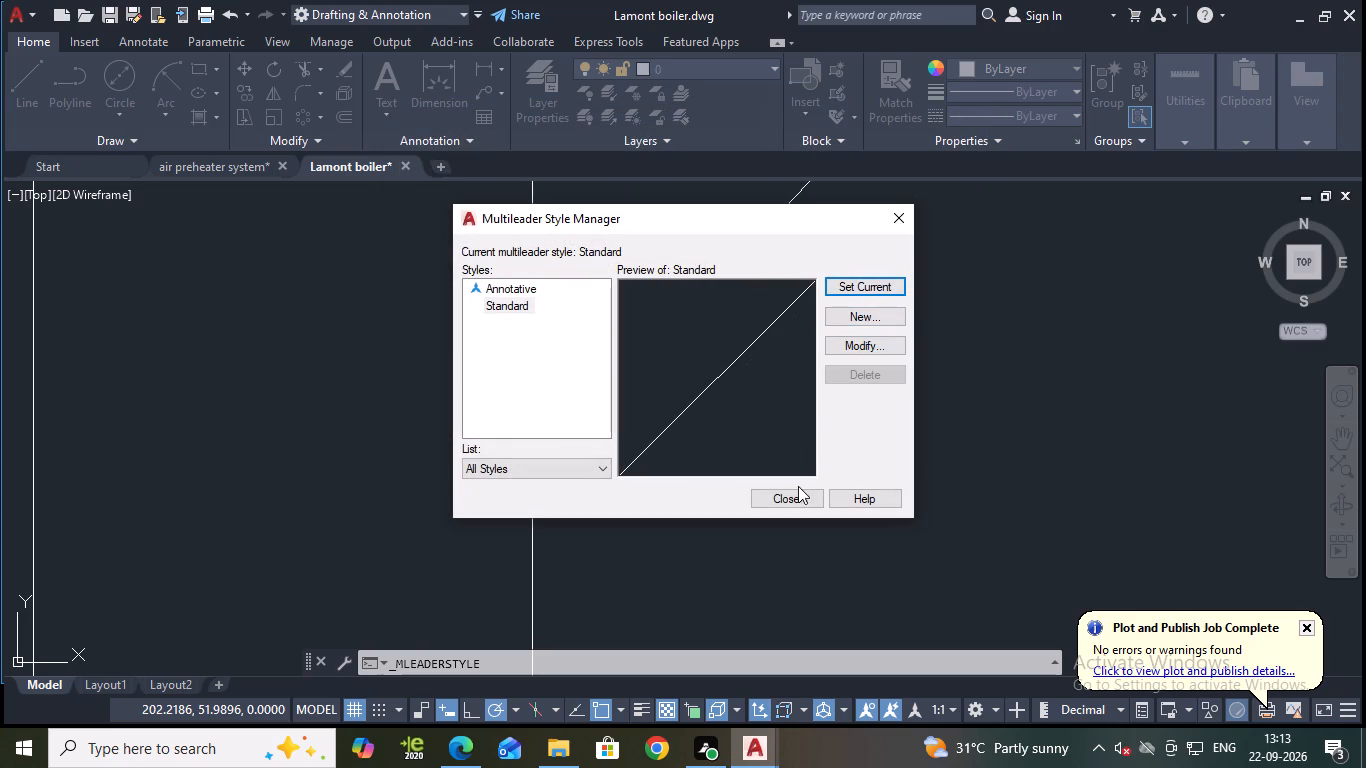
left_click(794, 496)
Erase the leader attached to the boiler's outer wall.
scroll(641, 467, "down", 3)
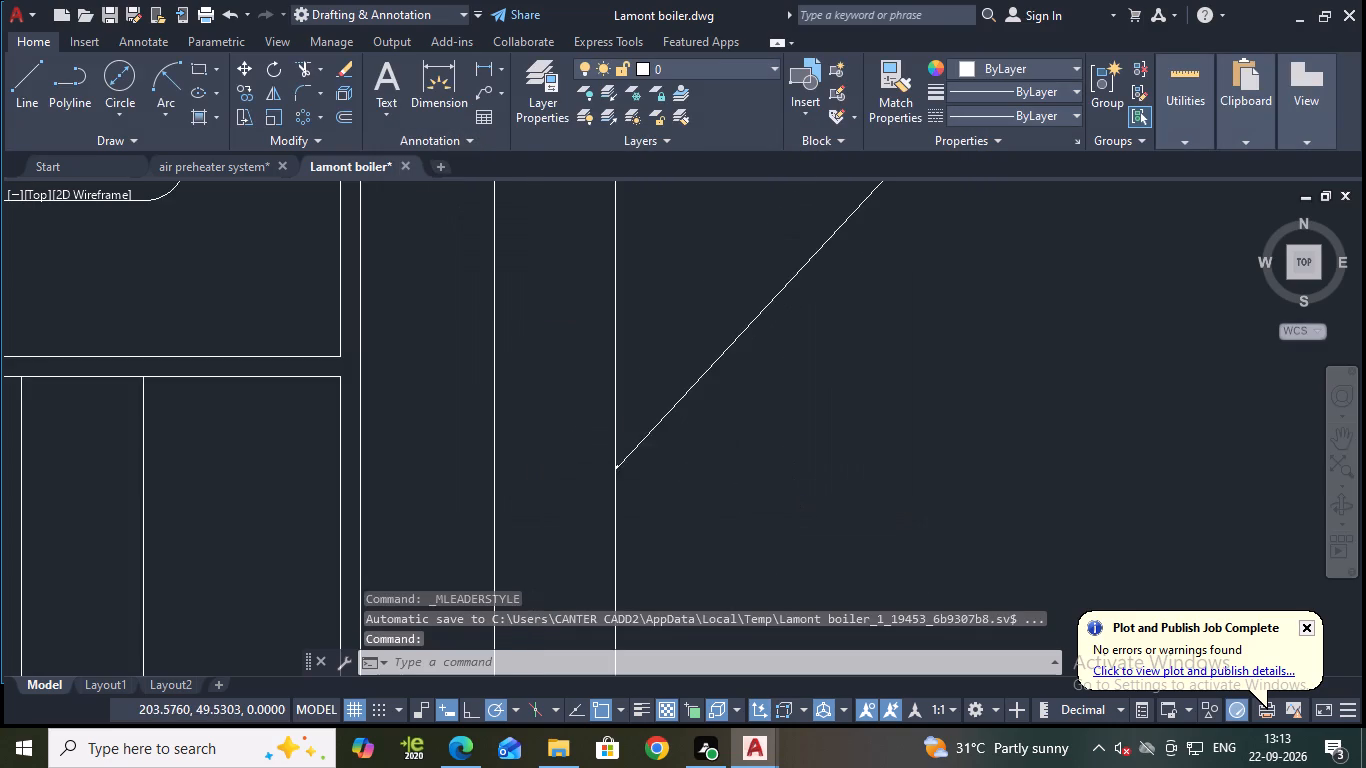
scroll(655, 458, "down", 3)
scroll(621, 444, "up", 3)
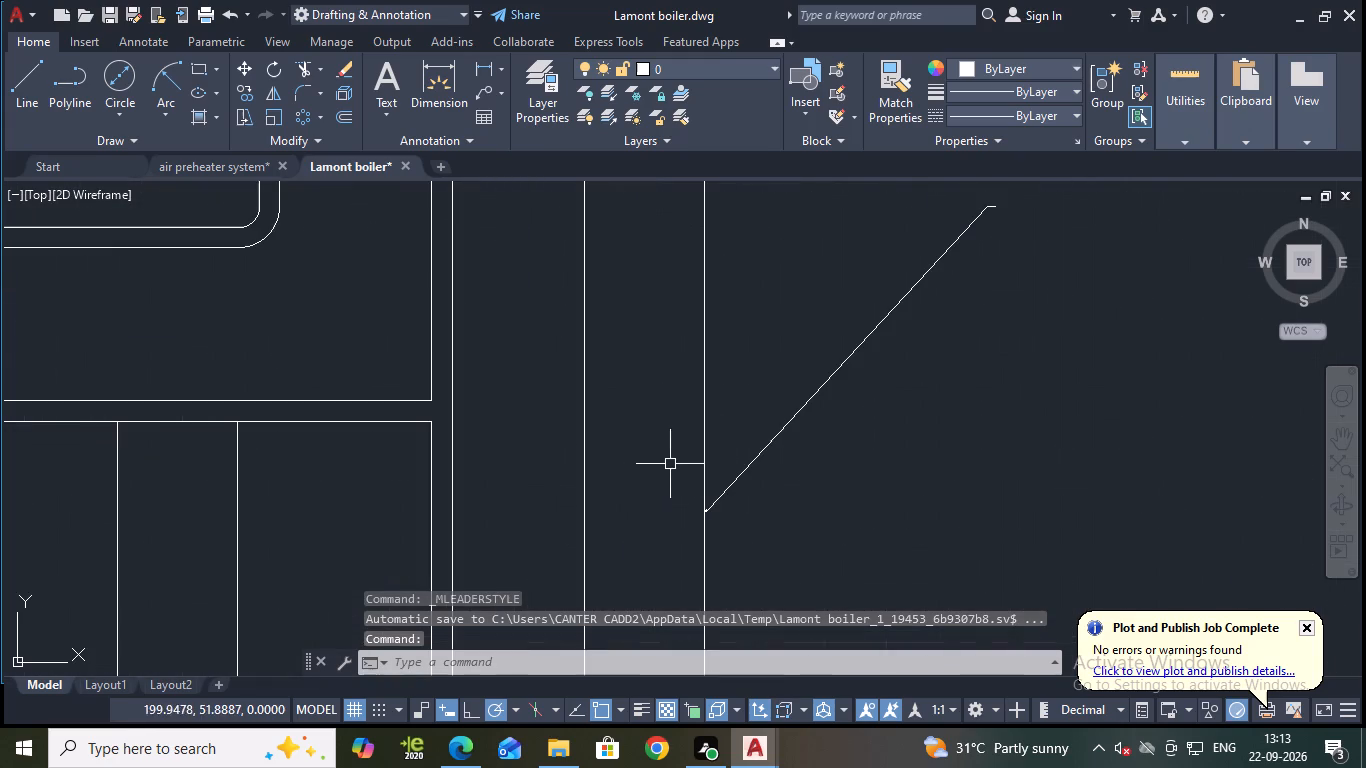
left_click(786, 416)
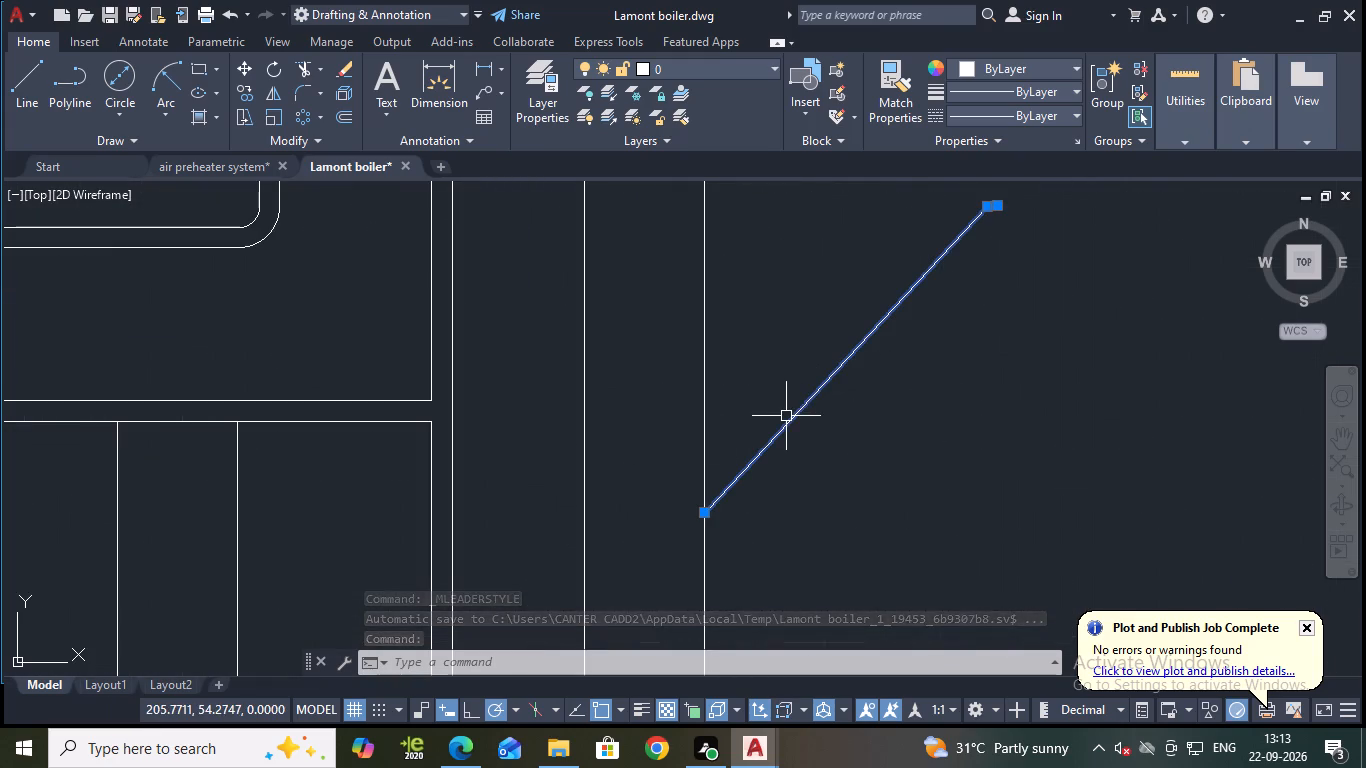
key("e")
key("Return")
Save the Lamont boiler drawing.
scroll(786, 418, "down", 2)
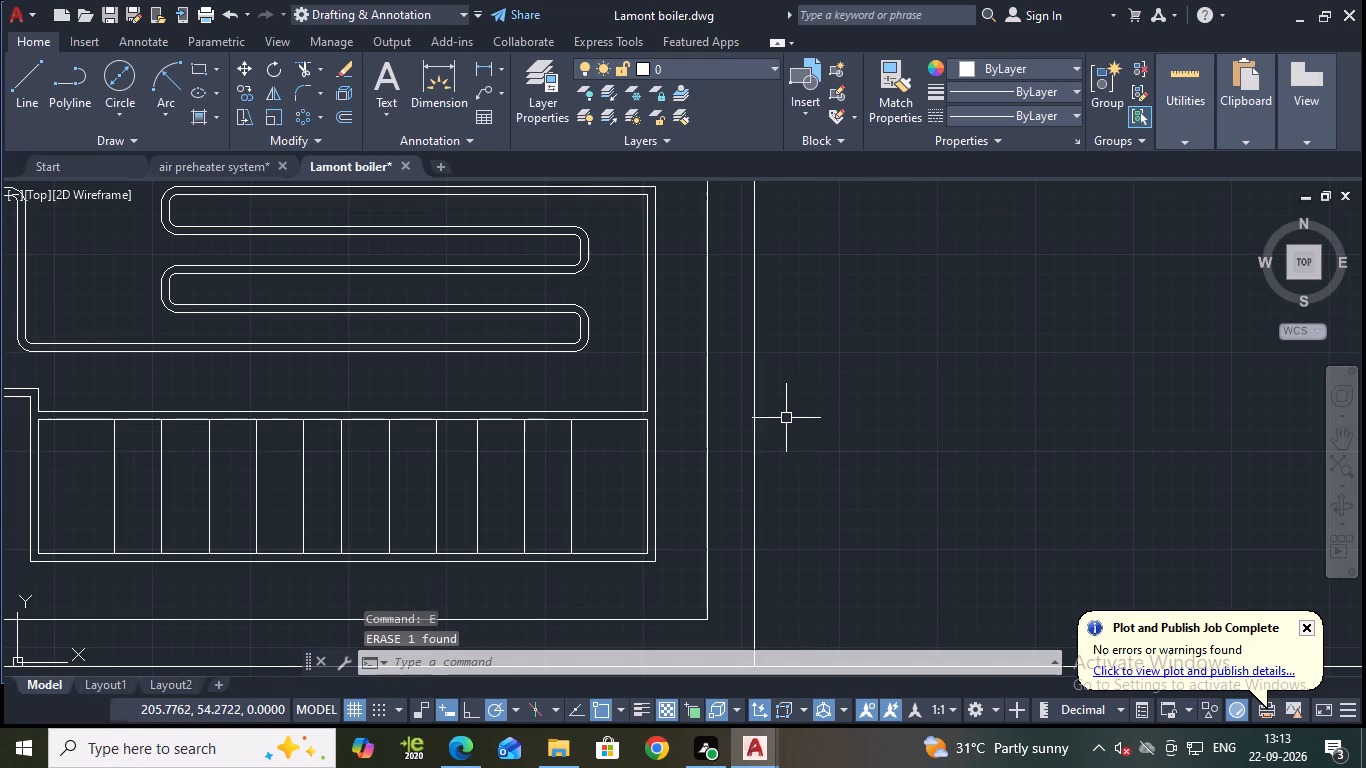
key("ctrl+s")
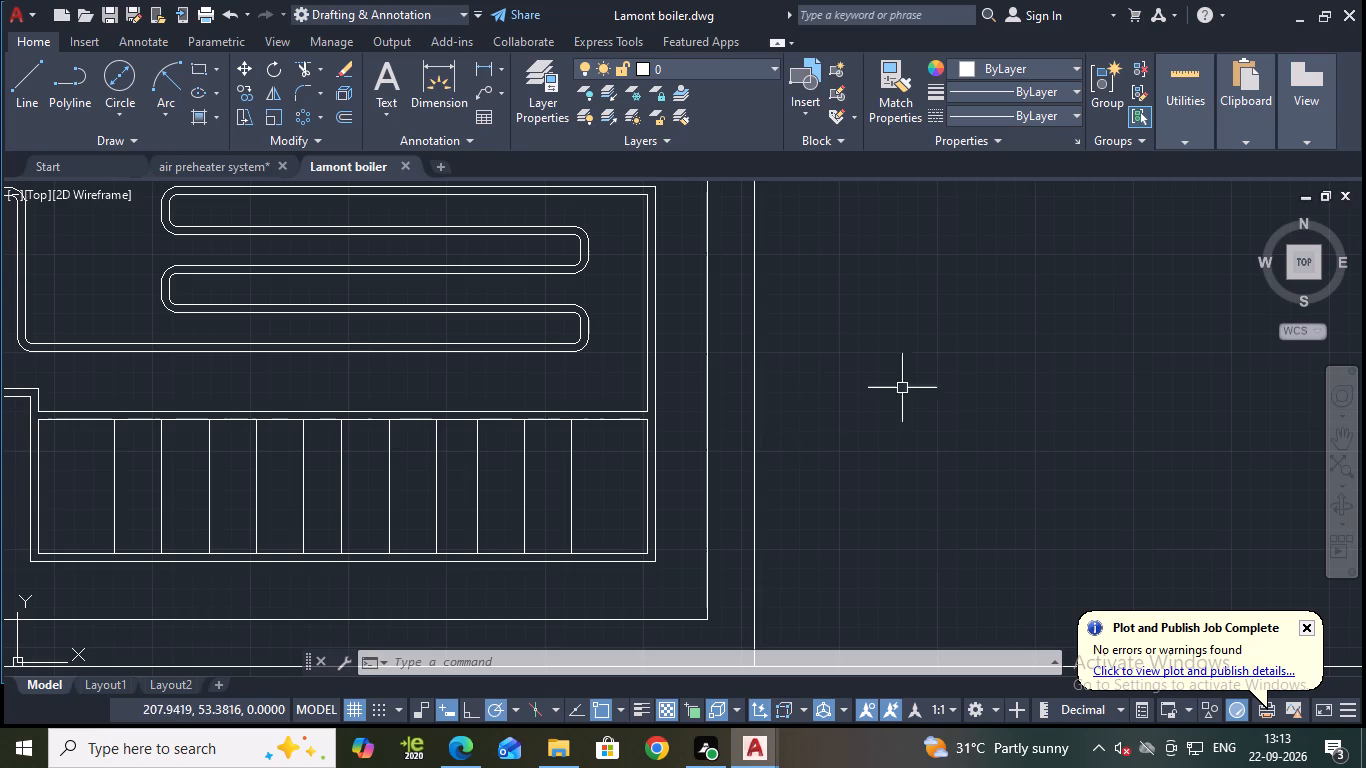
Draw a multileader with blank text, its arrowhead on the boiler's outer wall and its landing outside the wall below the outlet valve.
scroll(840, 435, "down", 1)
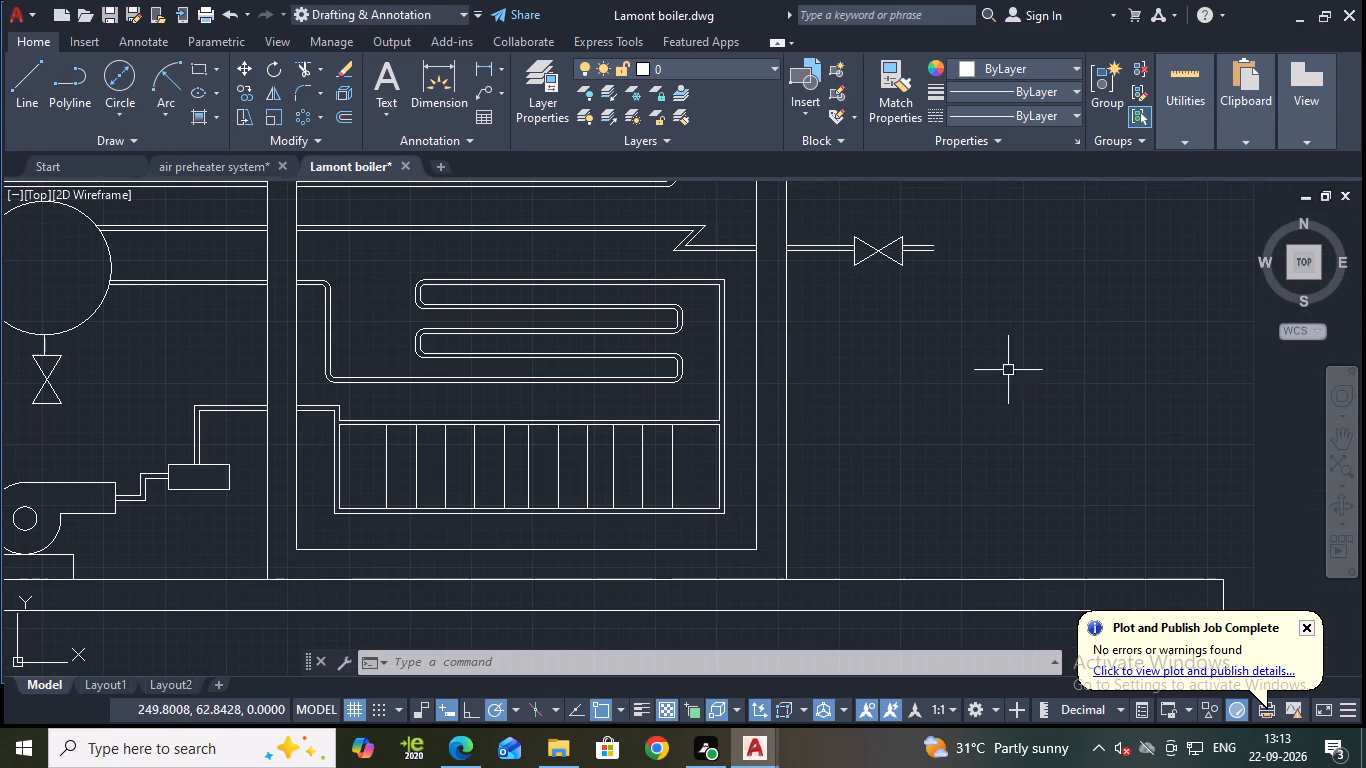
scroll(936, 414, "down", 1)
middle_click_drag(932, 413, 990, 452)
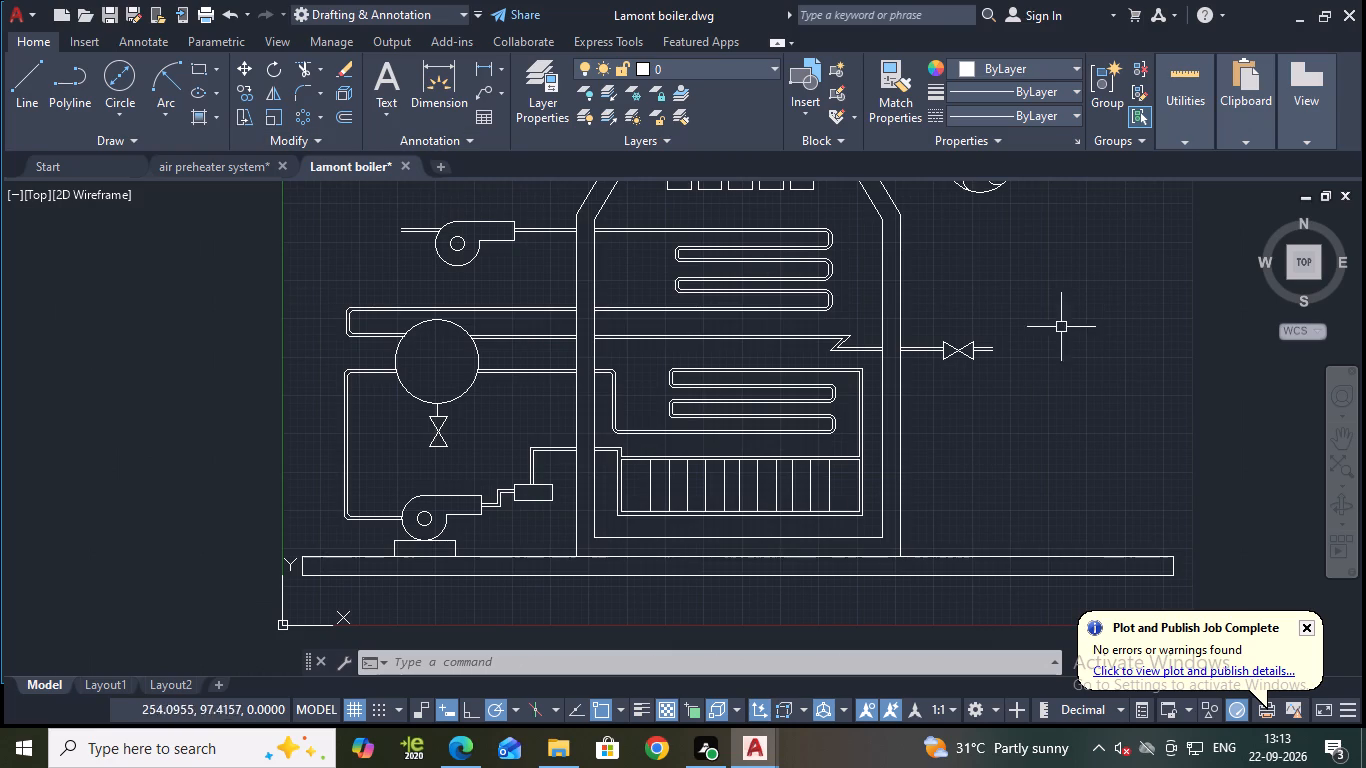
left_click(483, 90)
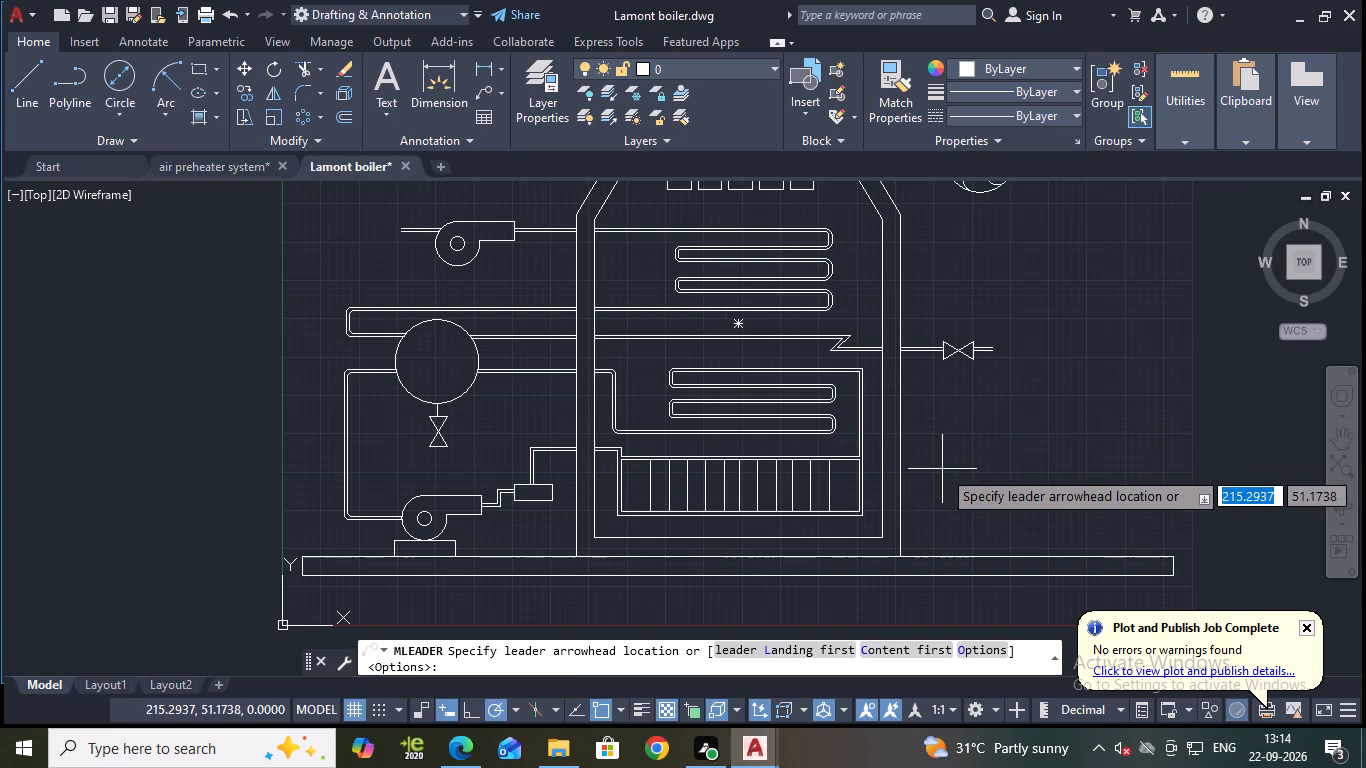
scroll(922, 462, "up", 1)
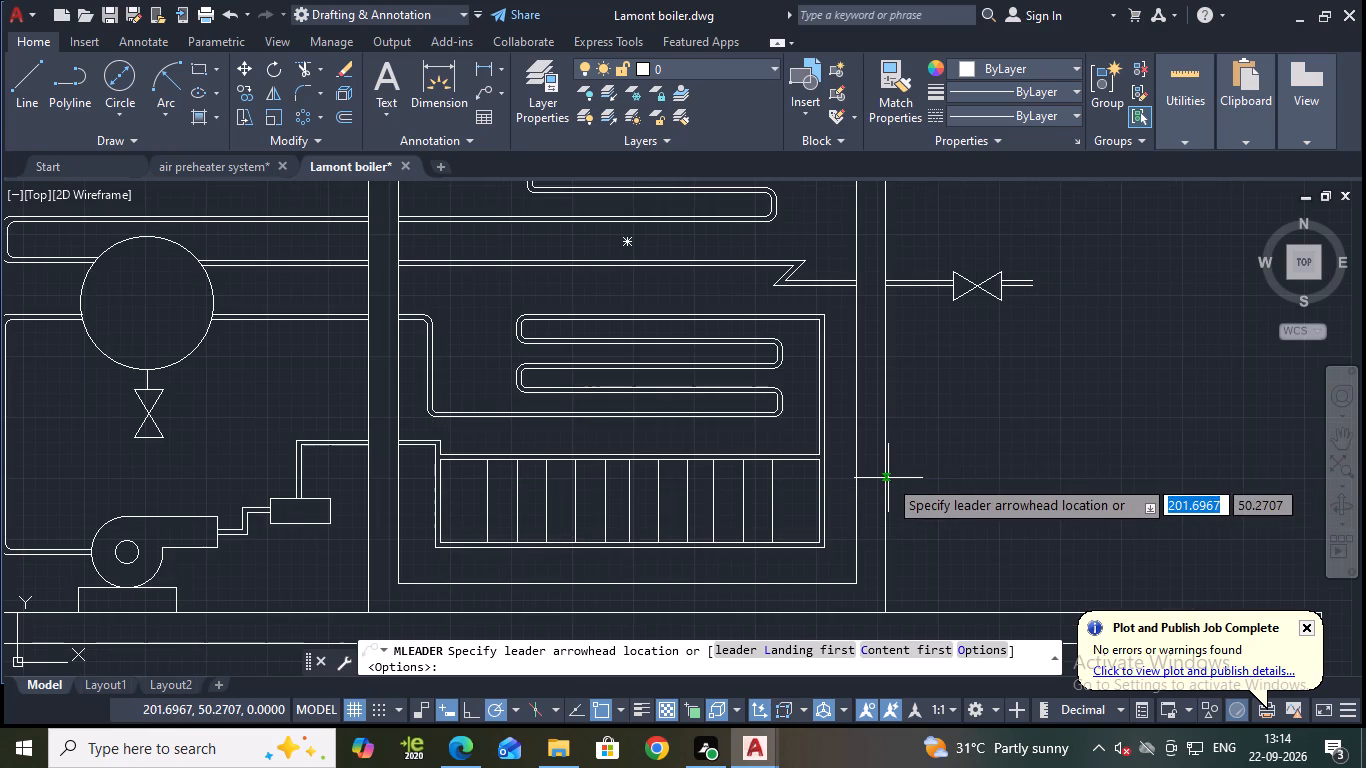
left_click(888, 478)
left_click(951, 402)
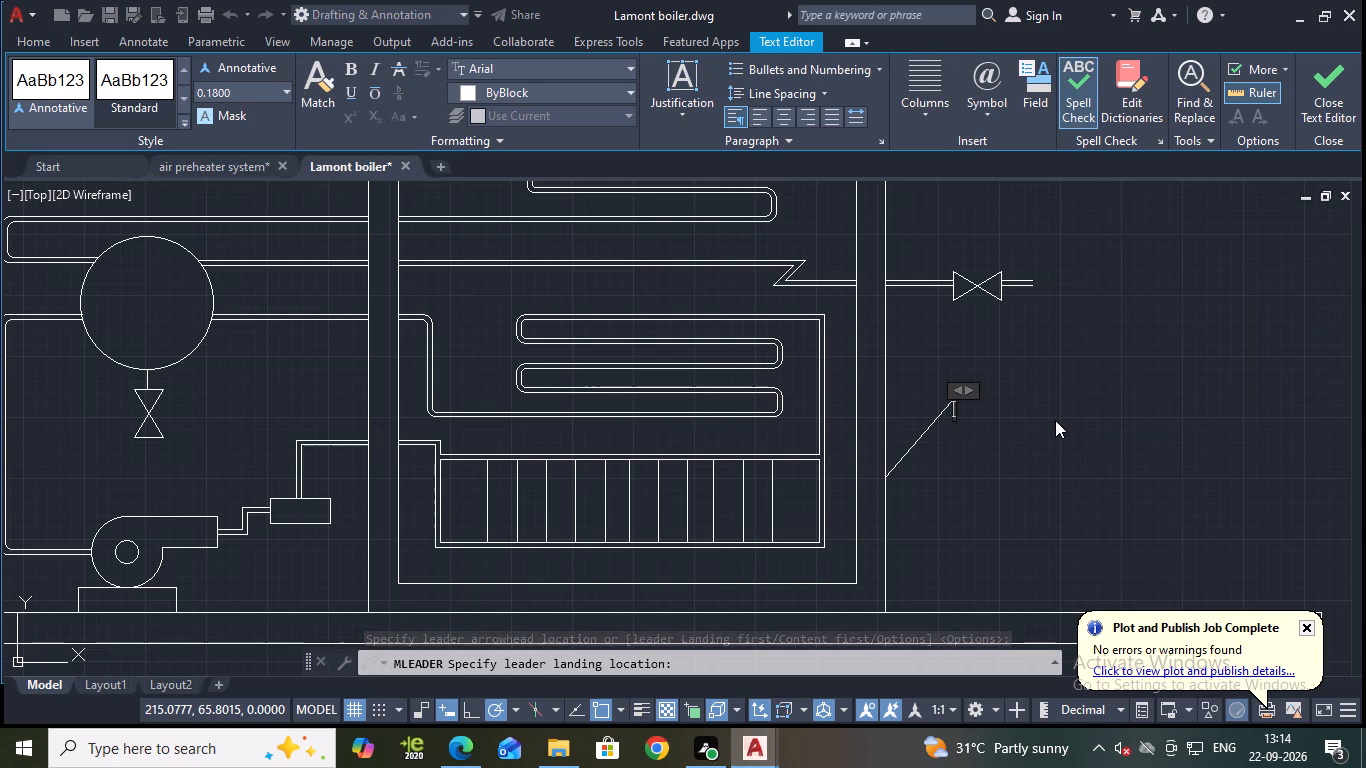
key("Return")
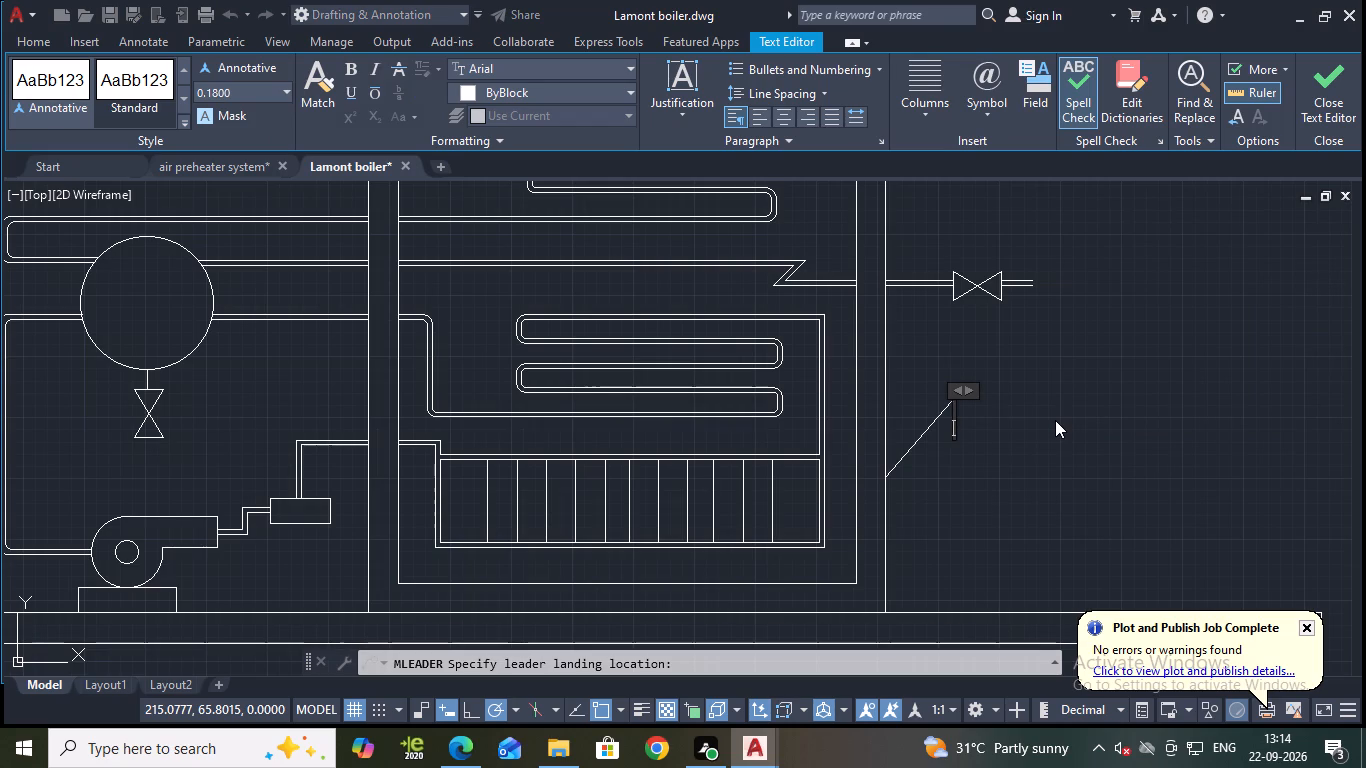
key("BackSpace")
key("space")
key("Escape")
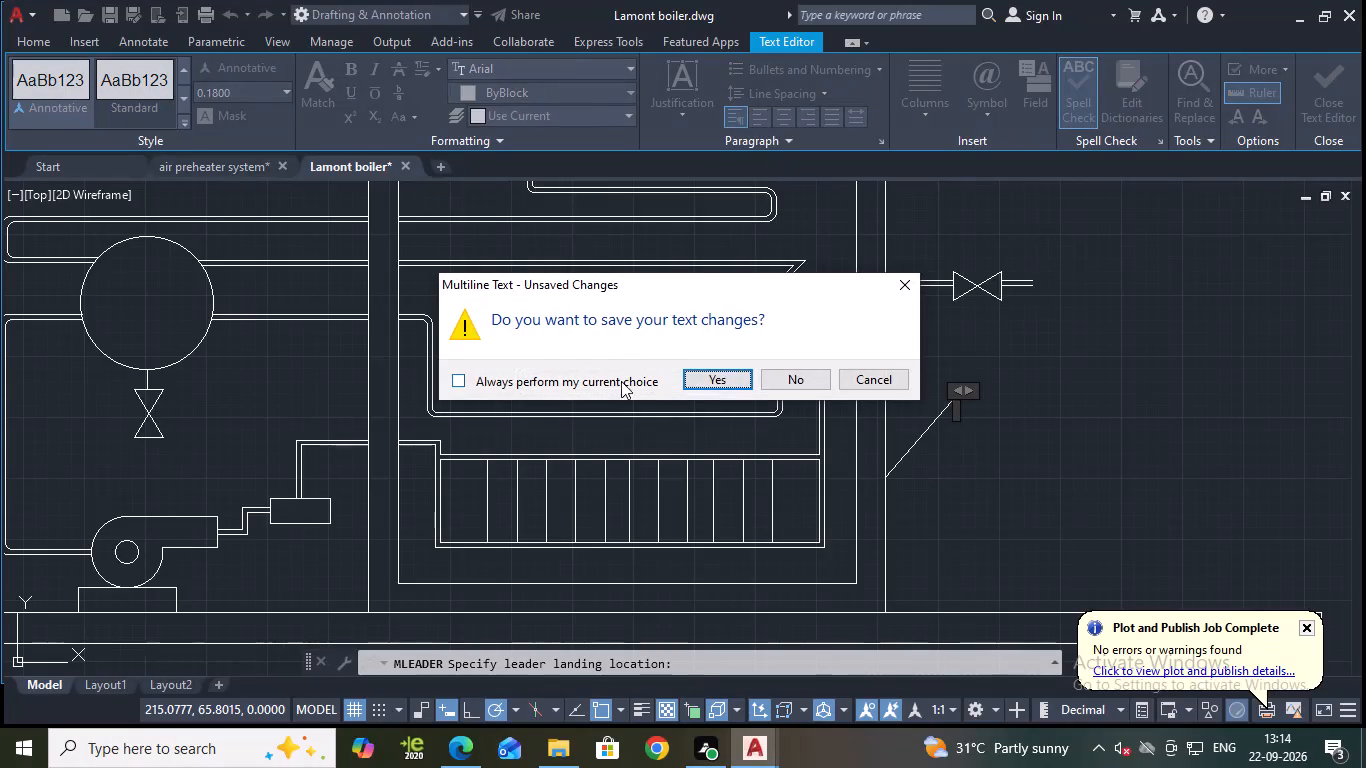
left_click(709, 378)
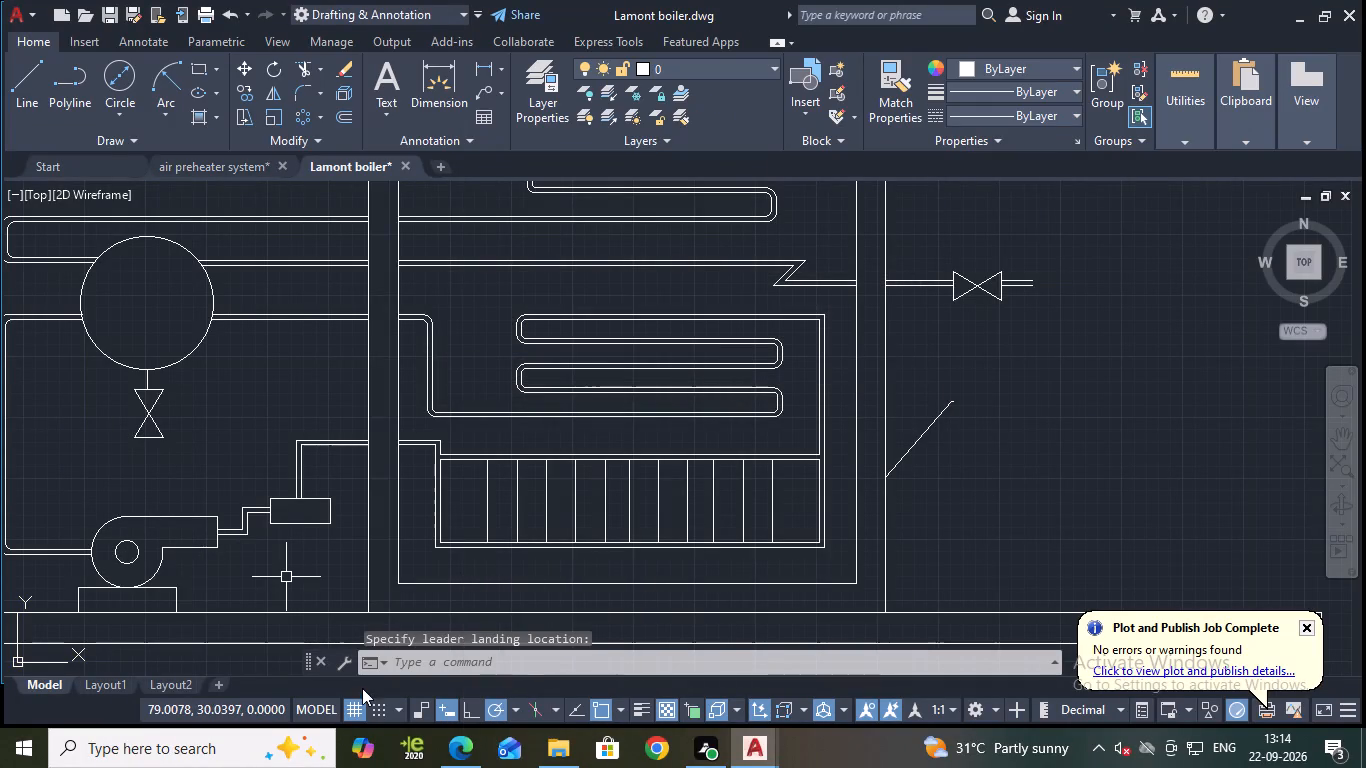
Assign the Annotative multileader style to the new outer-wall leader.
left_click(60, 737)
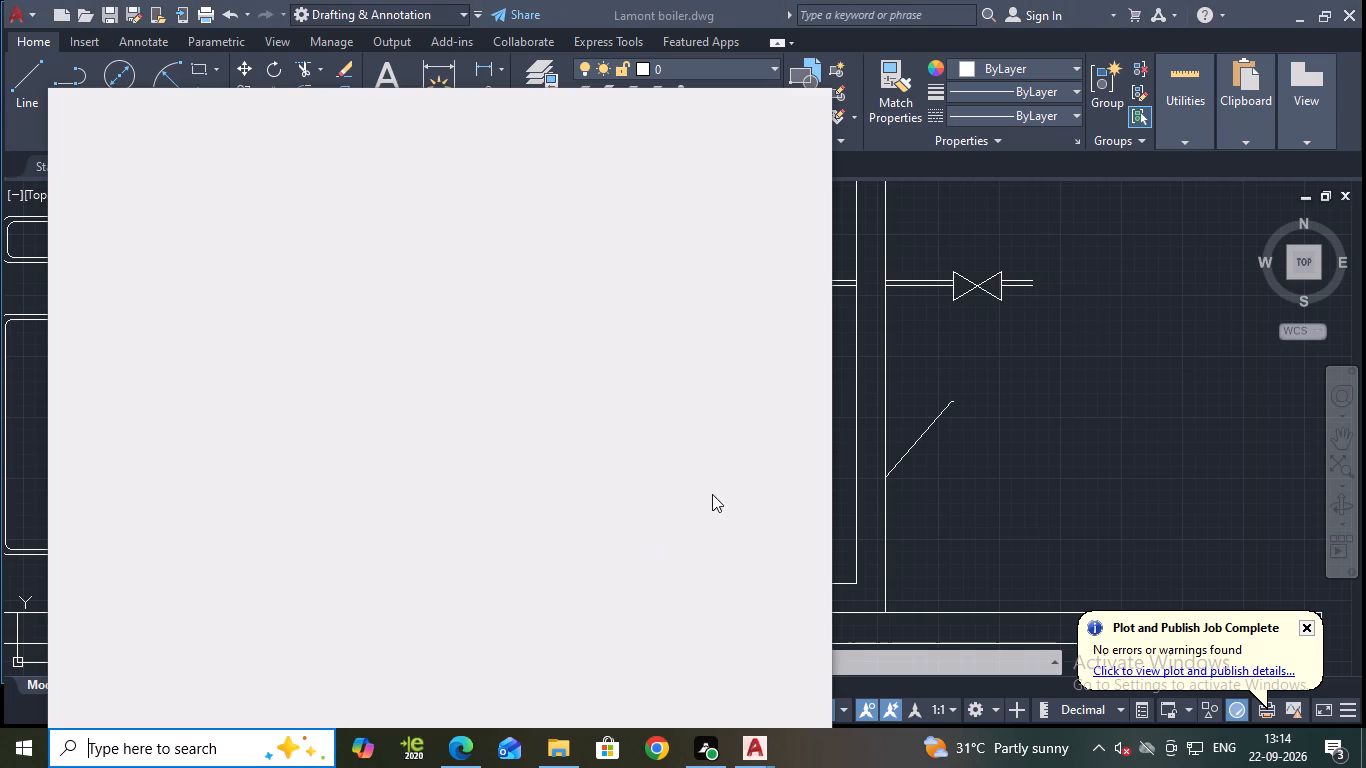
left_click(922, 435)
left_click(921, 436)
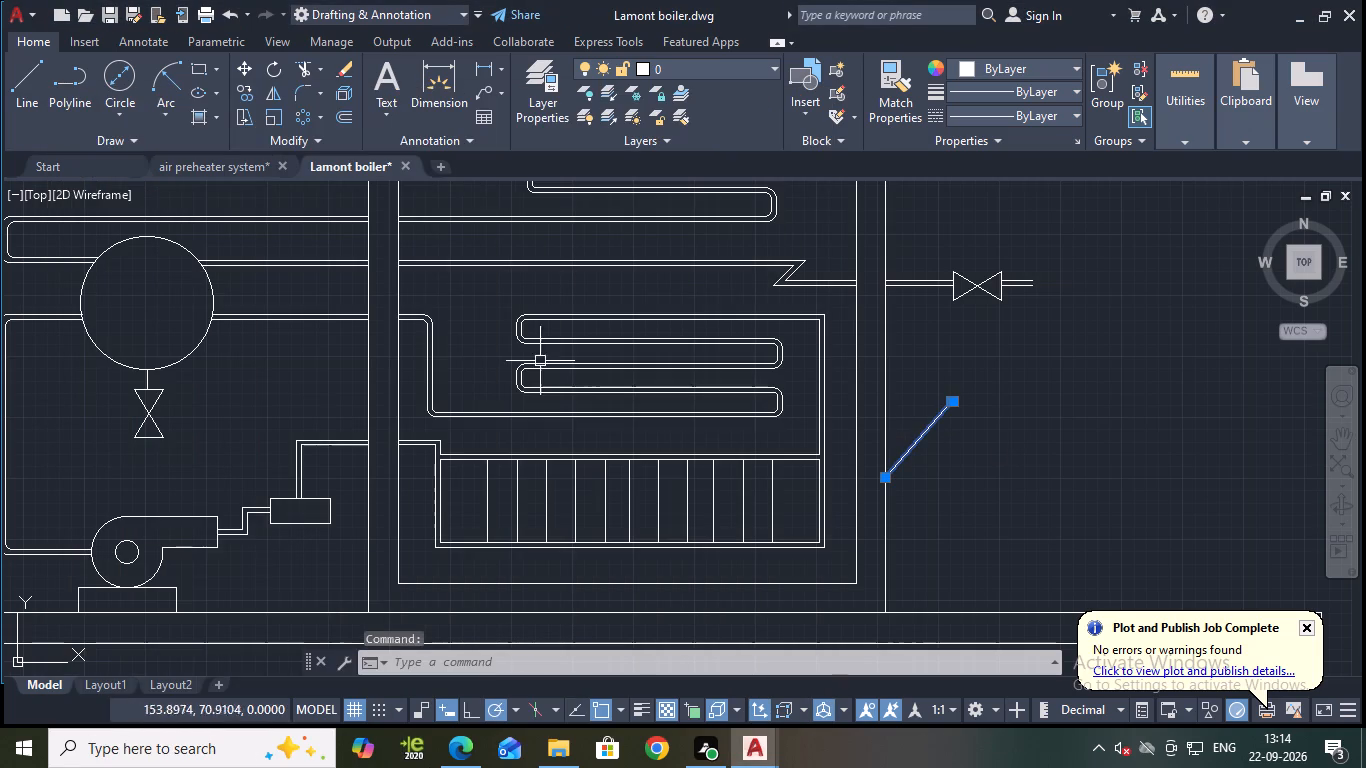
left_click(465, 140)
left_click(463, 208)
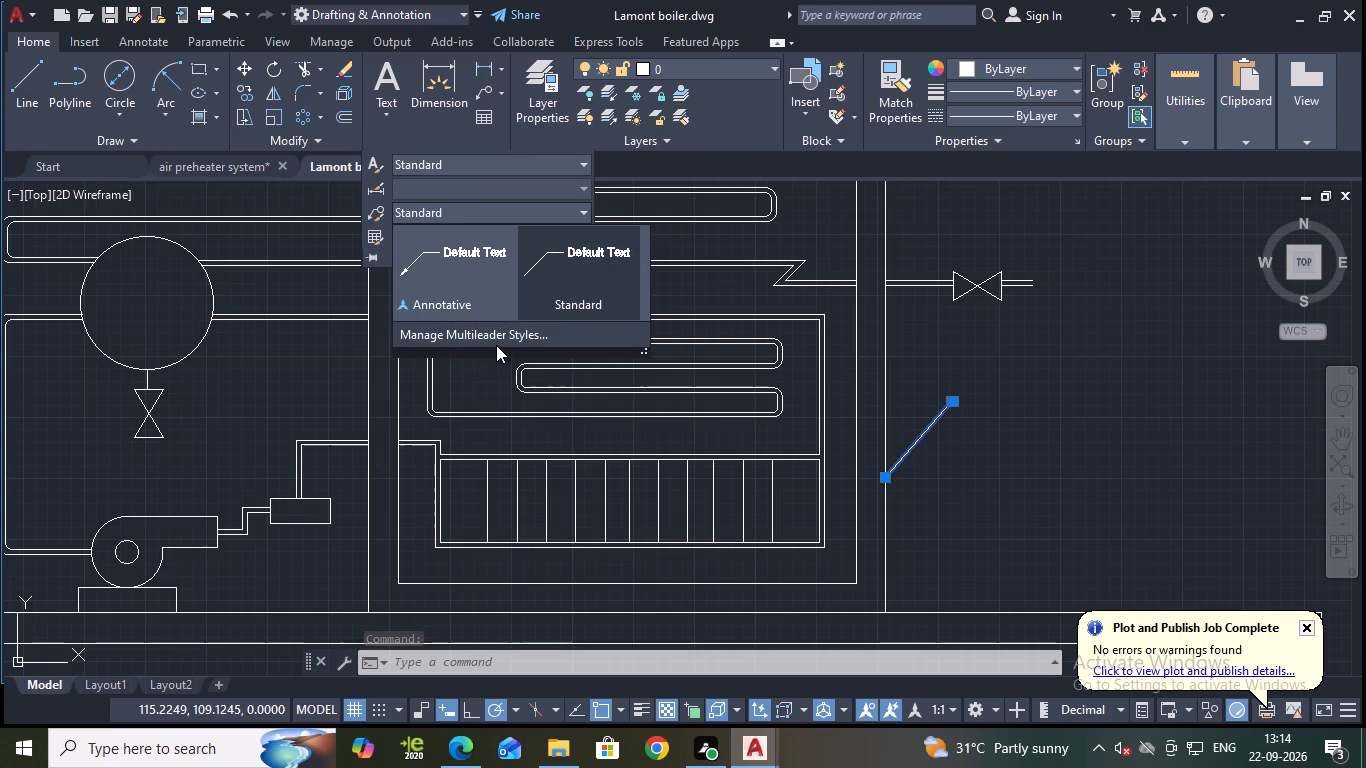
left_click(496, 292)
Set the Standard multileader style's arrowhead size to 5000000.
left_click(459, 210)
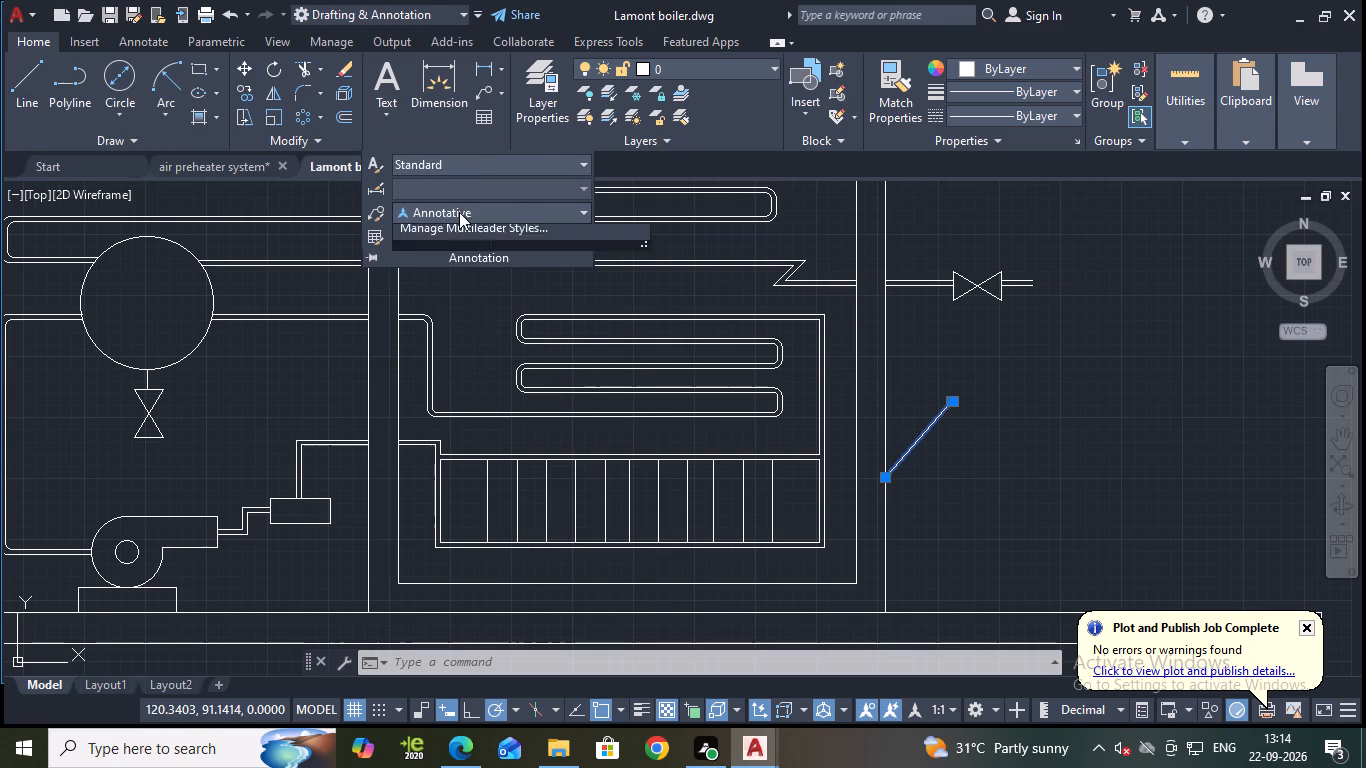
left_click(480, 335)
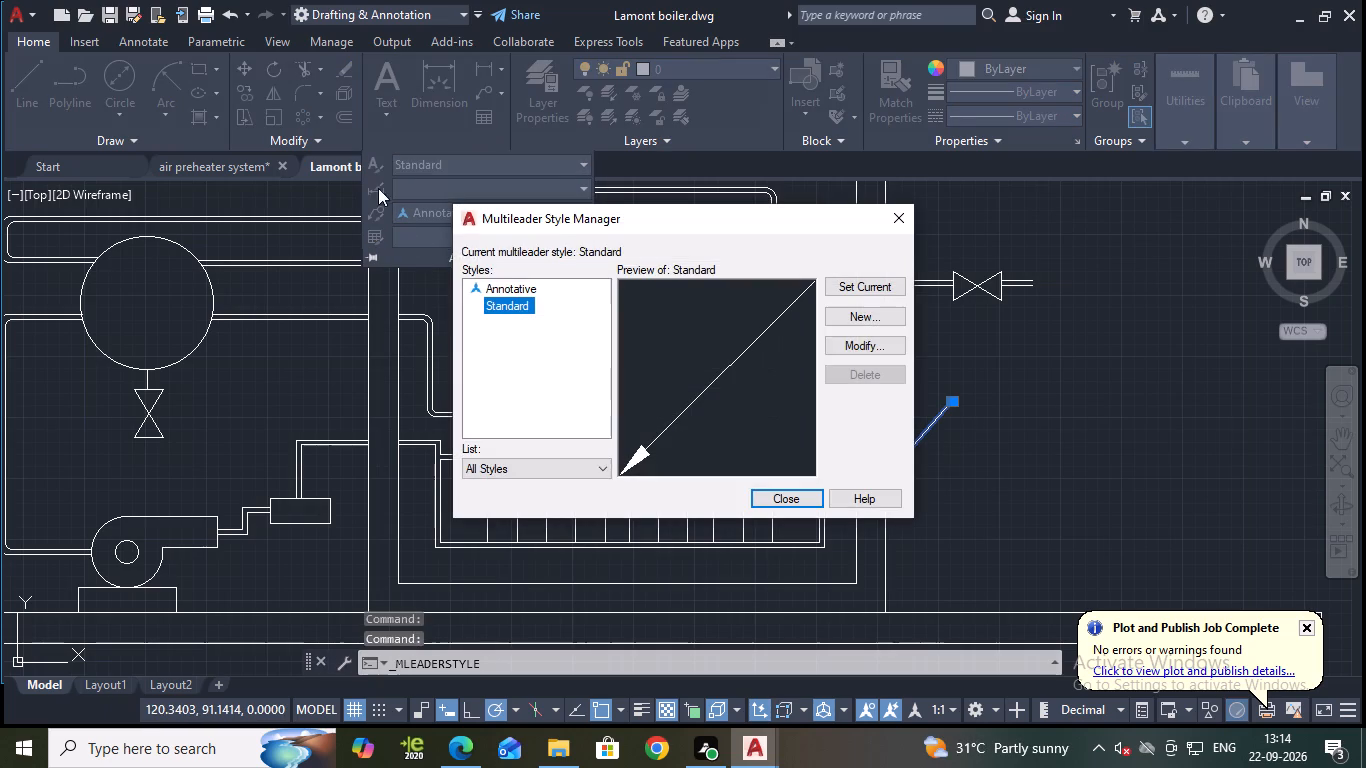
left_click(857, 344)
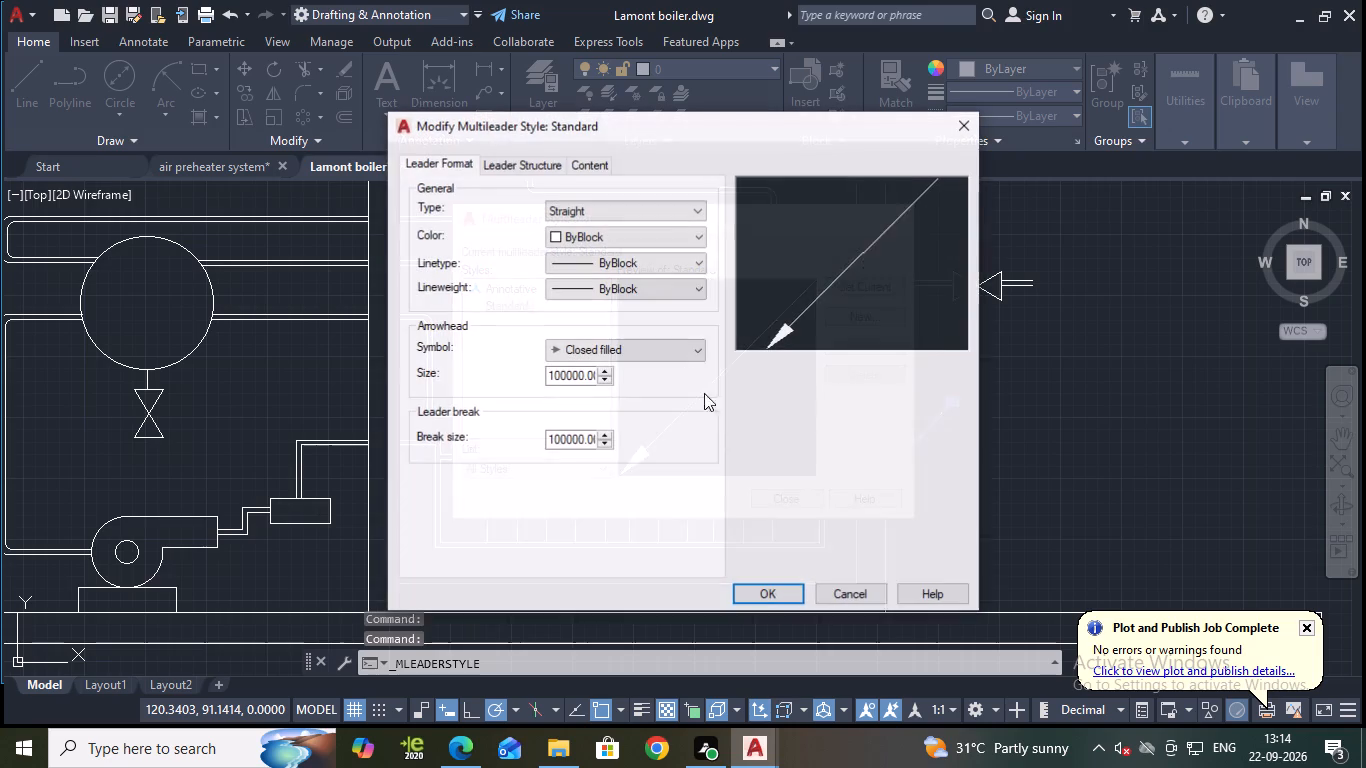
left_click(603, 374)
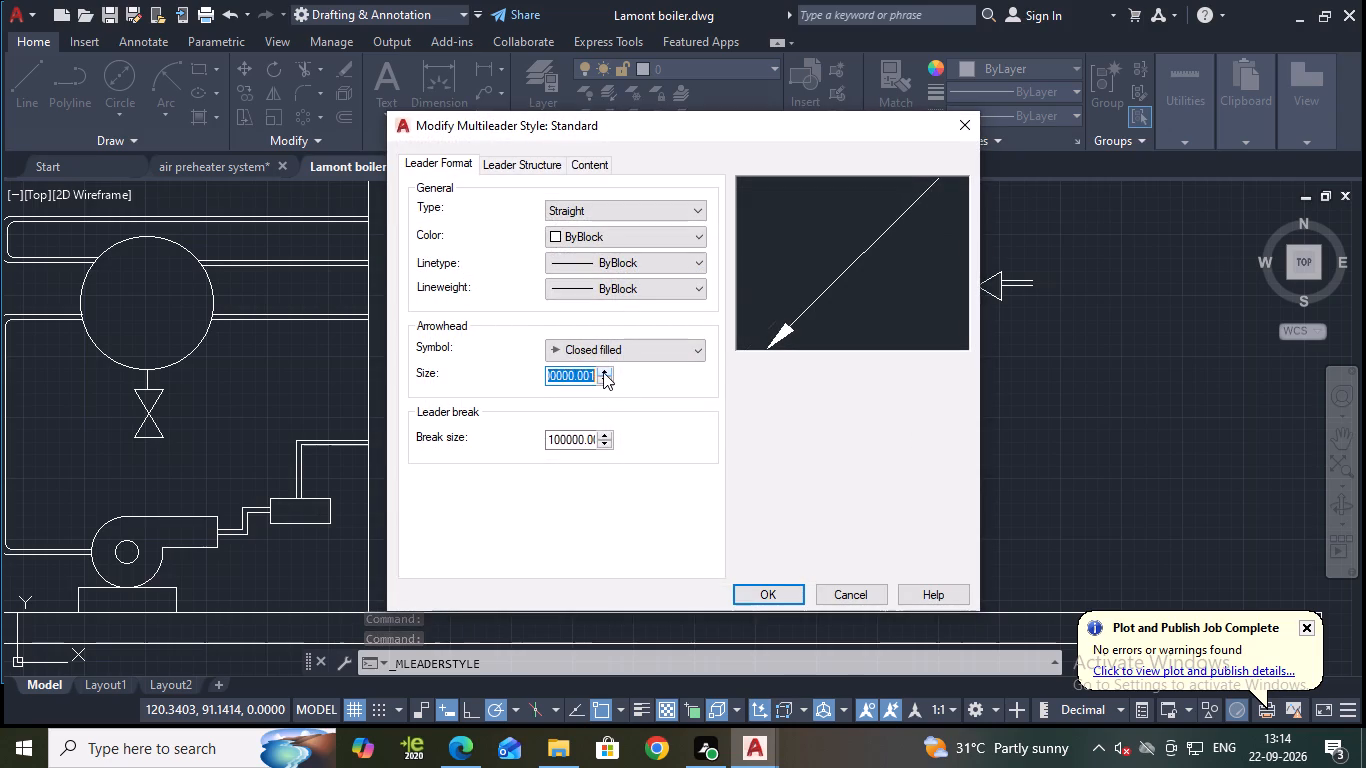
left_click(603, 372)
triple_click(603, 372)
left_click(603, 372)
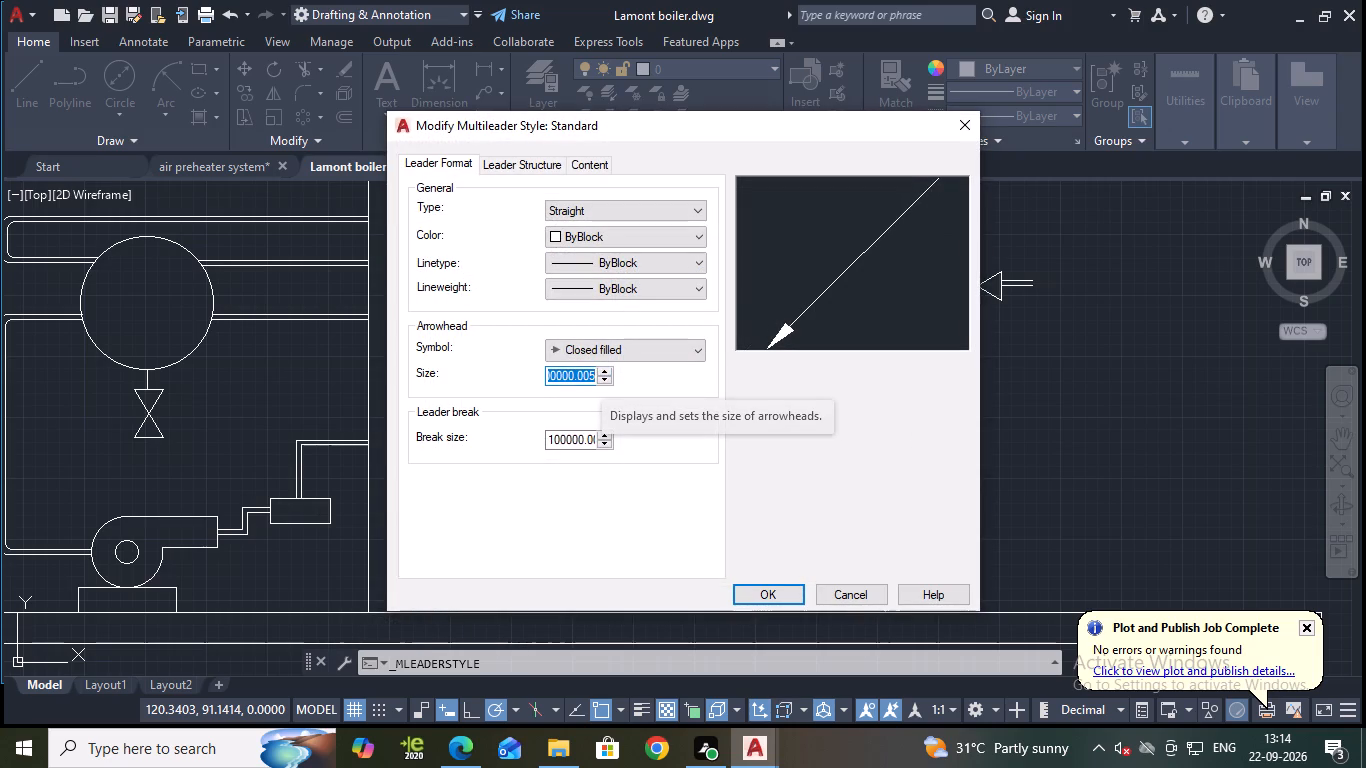
key("BackSpace")
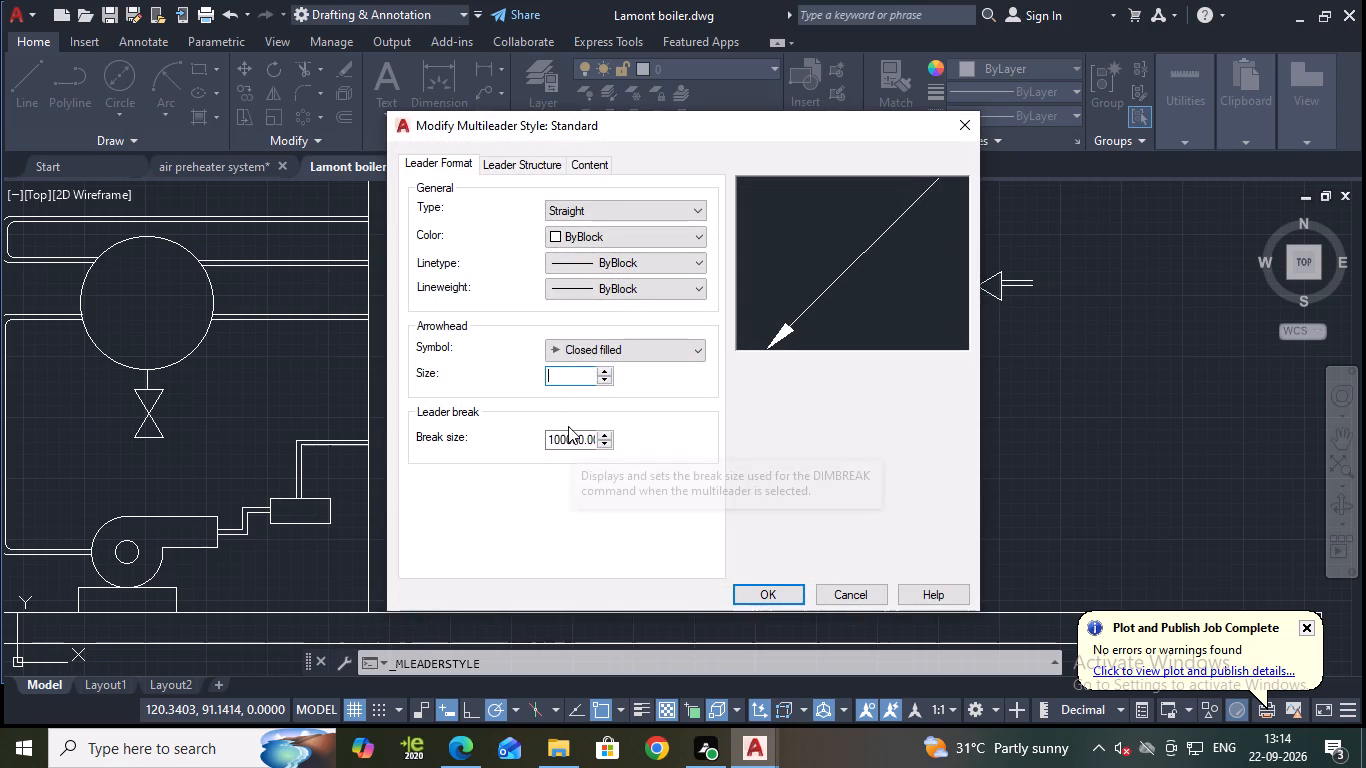
key("5")
key("0")
type("00")
type("000")
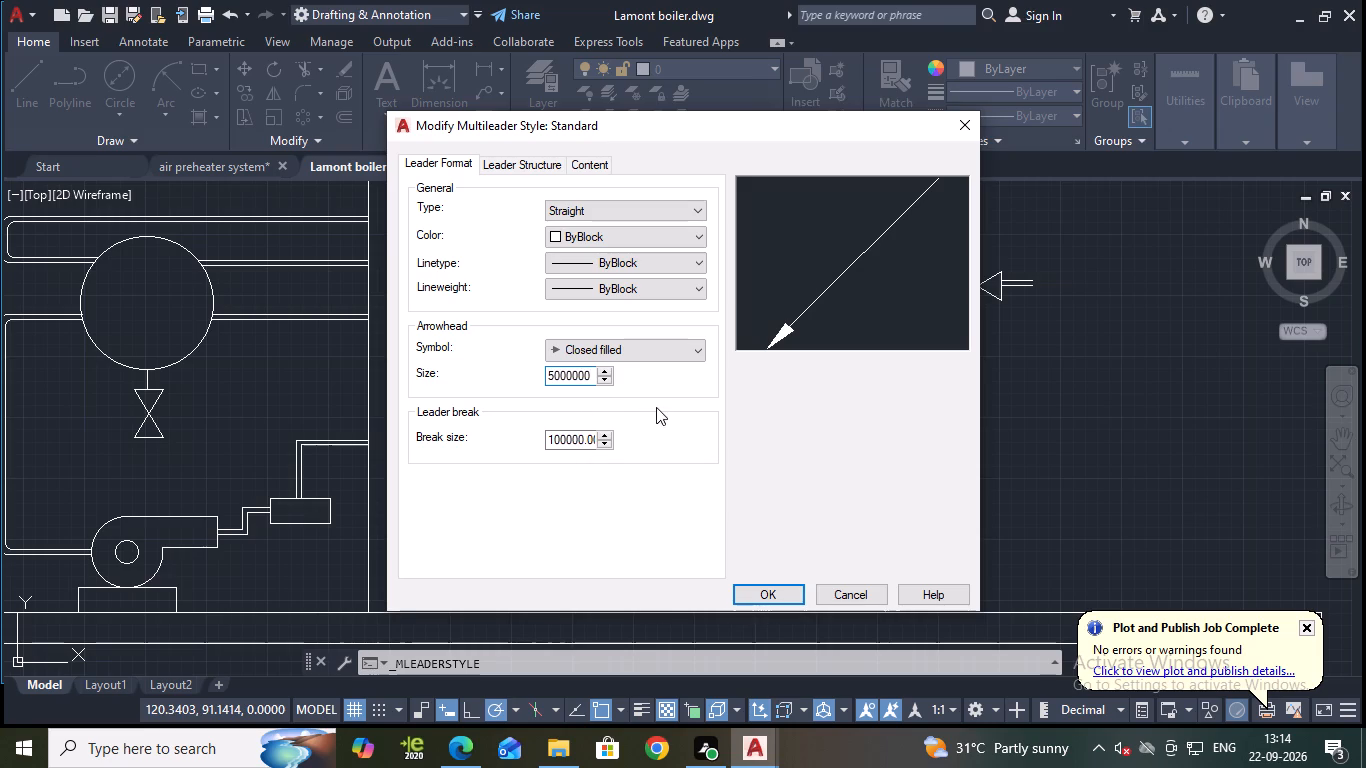
Set the Standard multileader style's leader break size to 5000000, accept the changes and make the style current.
left_click(592, 435)
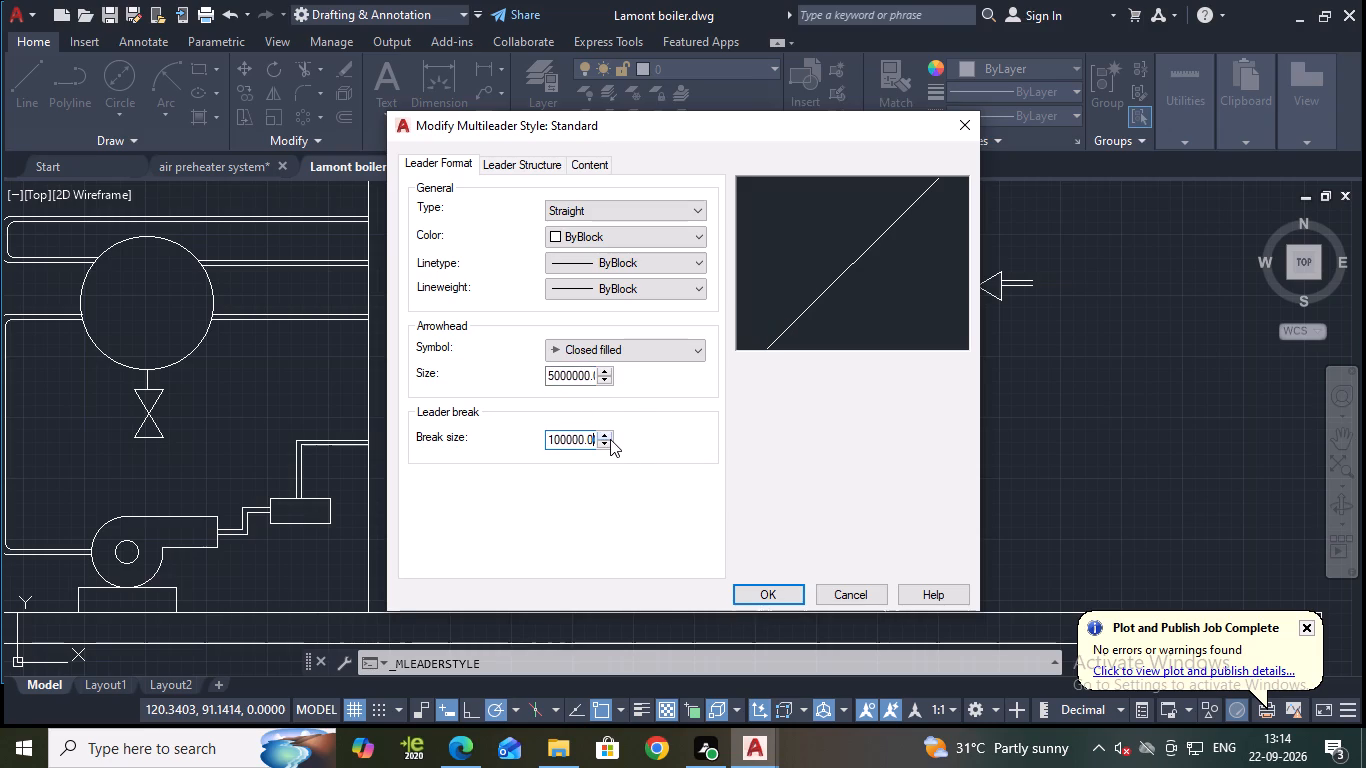
key("BackSpace")
key("BackSpace")
key("BackSpace")
key("BackSpace")
key("BackSpace")
key("BackSpace")
key("BackSpace")
key("BackSpace")
key("BackSpace")
key("BackSpace")
key("BackSpace")
key("BackSpace")
key("BackSpace")
key("BackSpace")
key("BackSpace")
key("BackSpace")
key("BackSpace")
key("BackSpace")
key("BackSpace")
key("BackSpace")
key("Right")
key("Right")
key("Right")
key("Right")
key("BackSpace")
key("BackSpace")
key("BackSpace")
key("5")
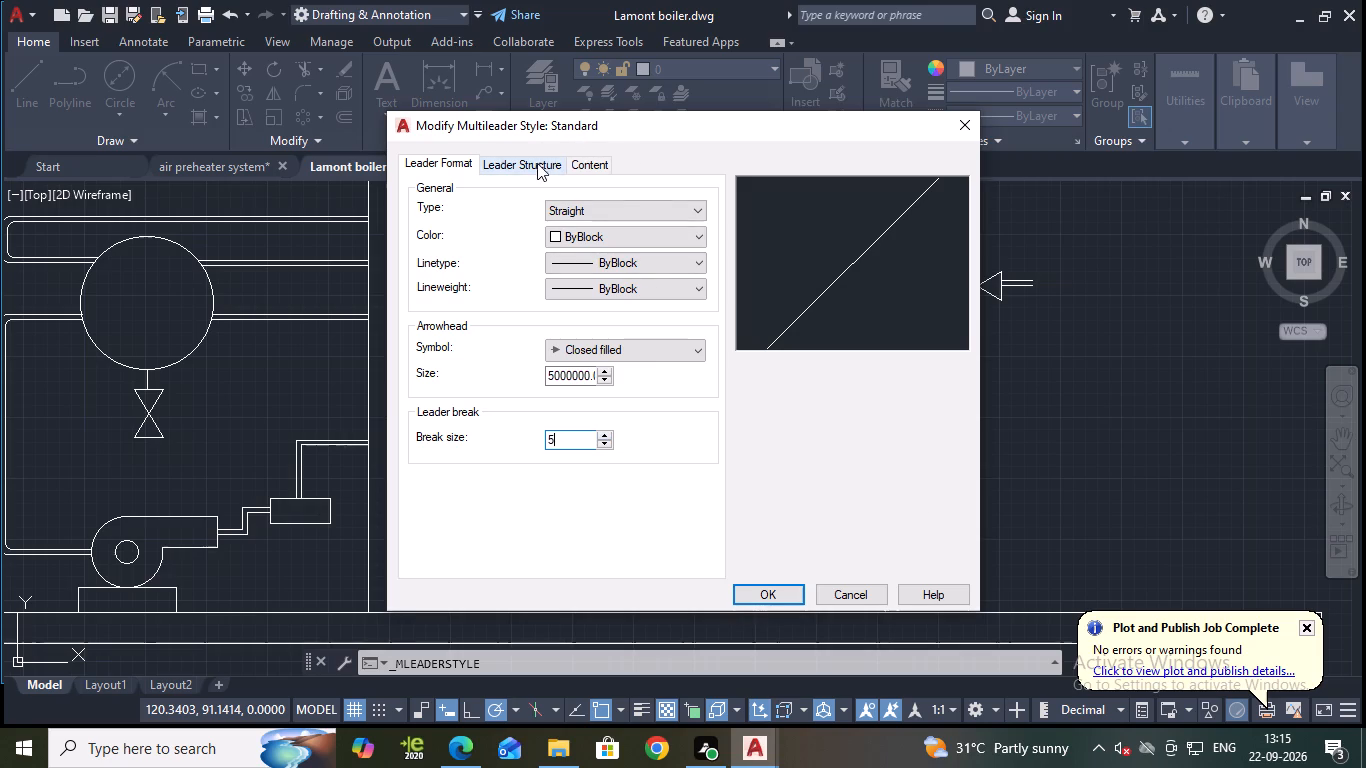
type("00000")
key("0")
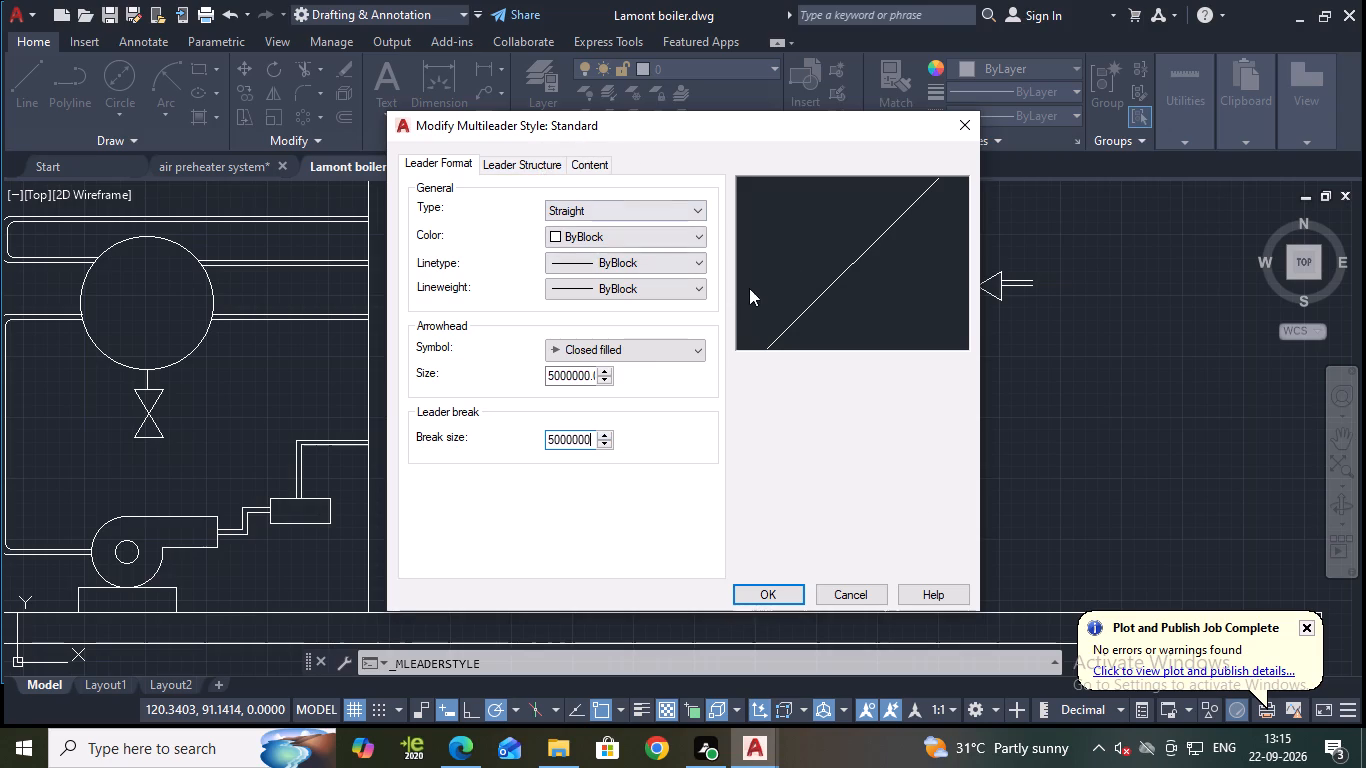
left_click(783, 478)
left_click(783, 478)
left_click(796, 474)
left_click(762, 594)
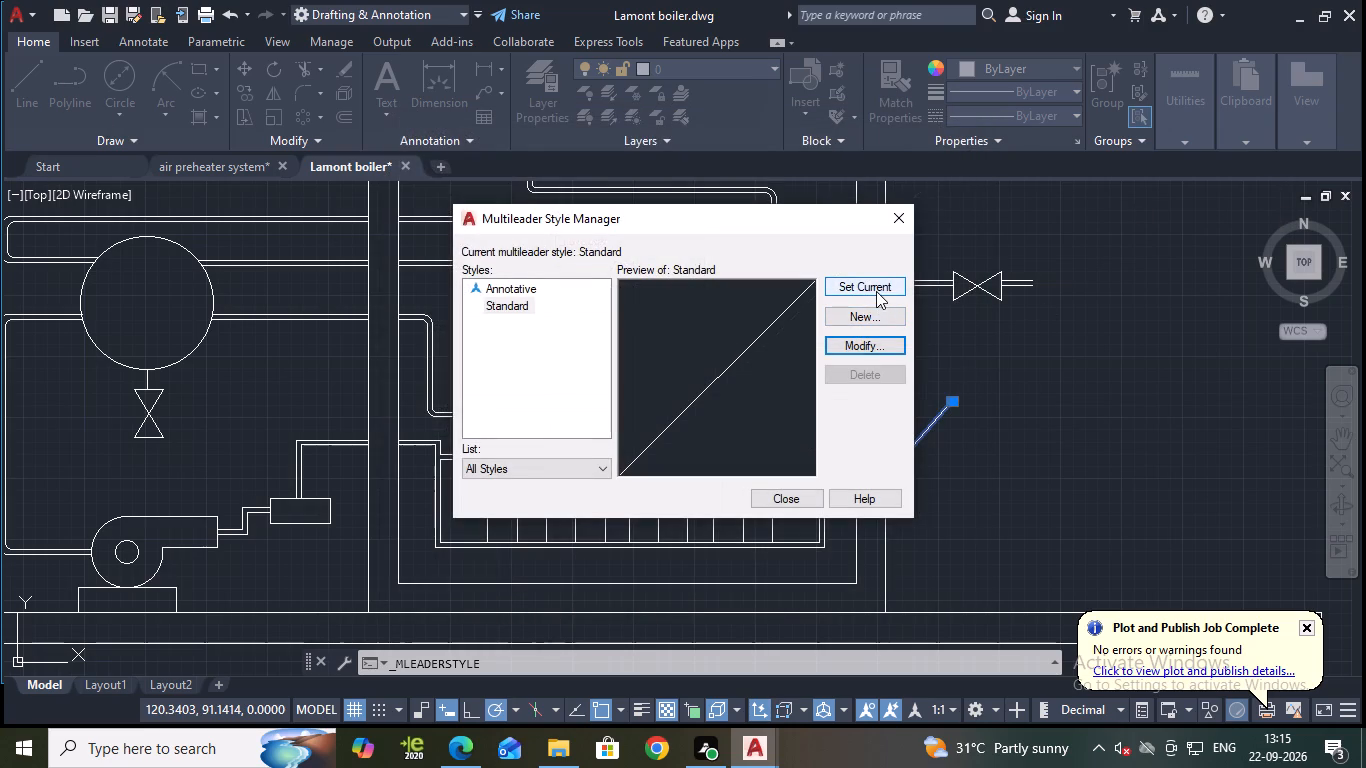
left_click(874, 289)
triple_click(874, 289)
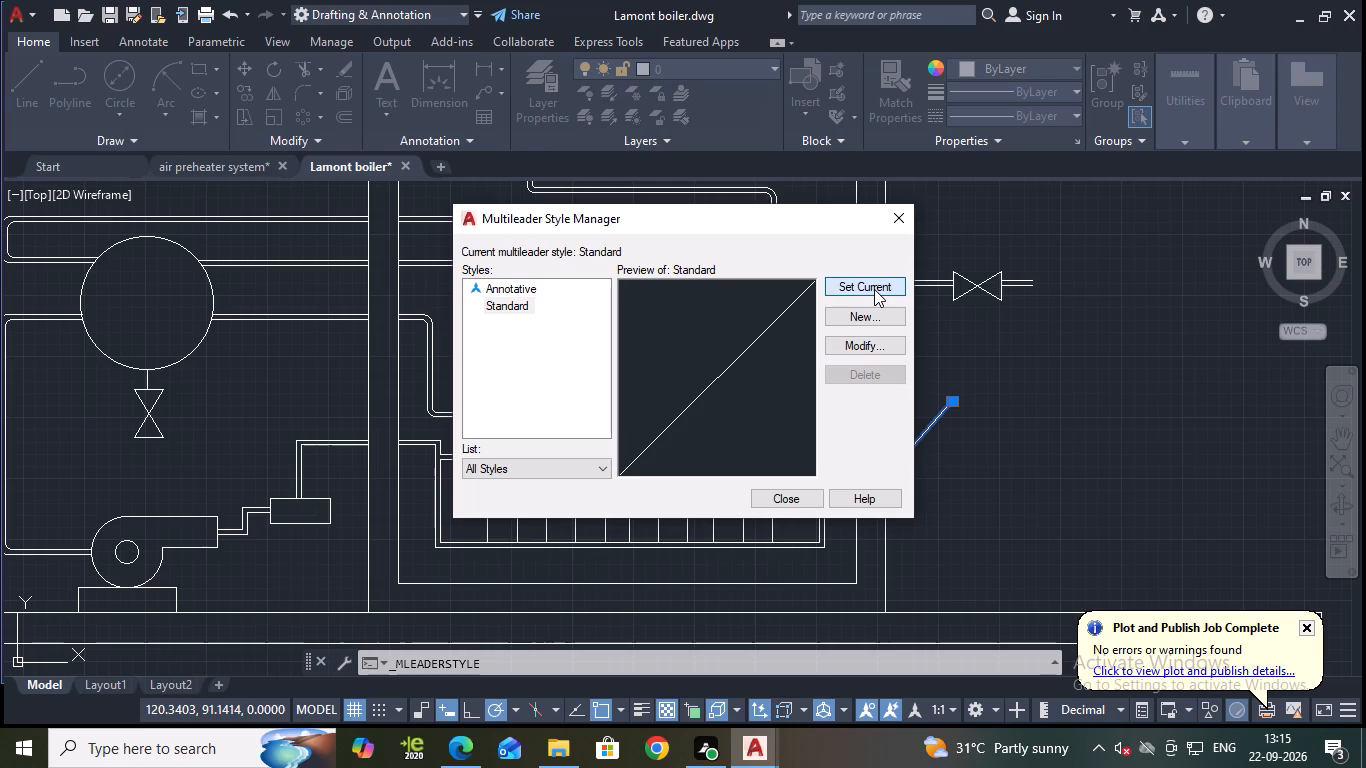
left_click(777, 500)
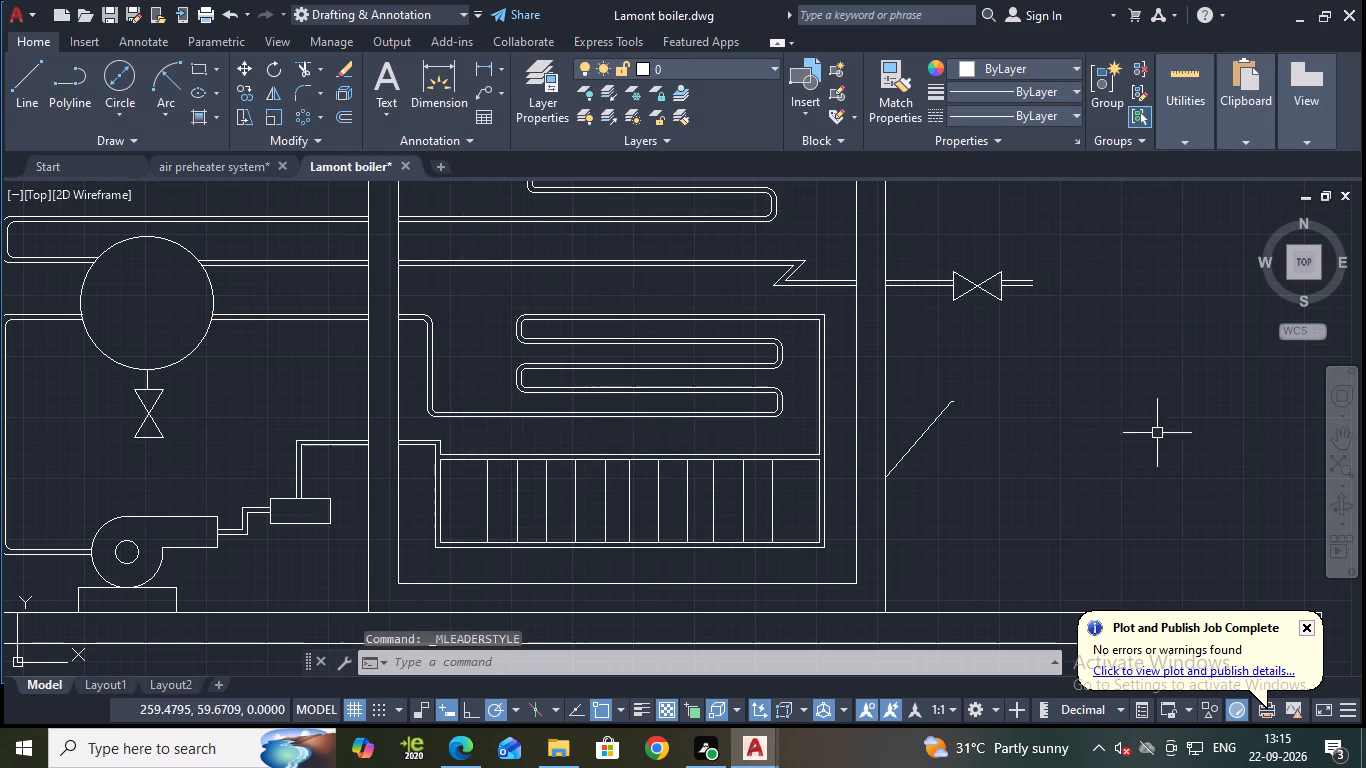
Examine the arrowhead of the outer-wall leader up close and against the surrounding boiler drawing.
scroll(917, 443, "up", 6)
middle_click_drag(900, 452, 1054, 289)
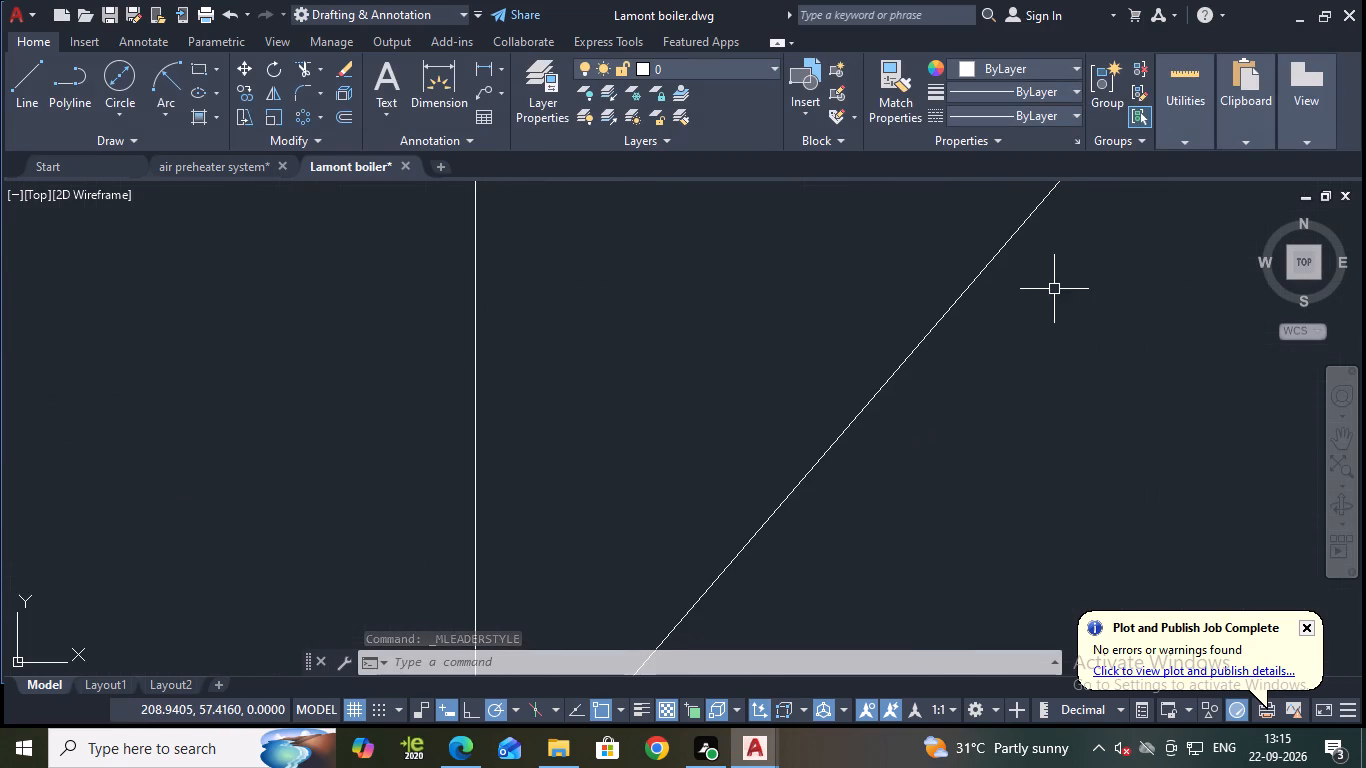
scroll(1052, 290, "down", 3)
scroll(930, 406, "up", 4)
scroll(998, 464, "down", 1)
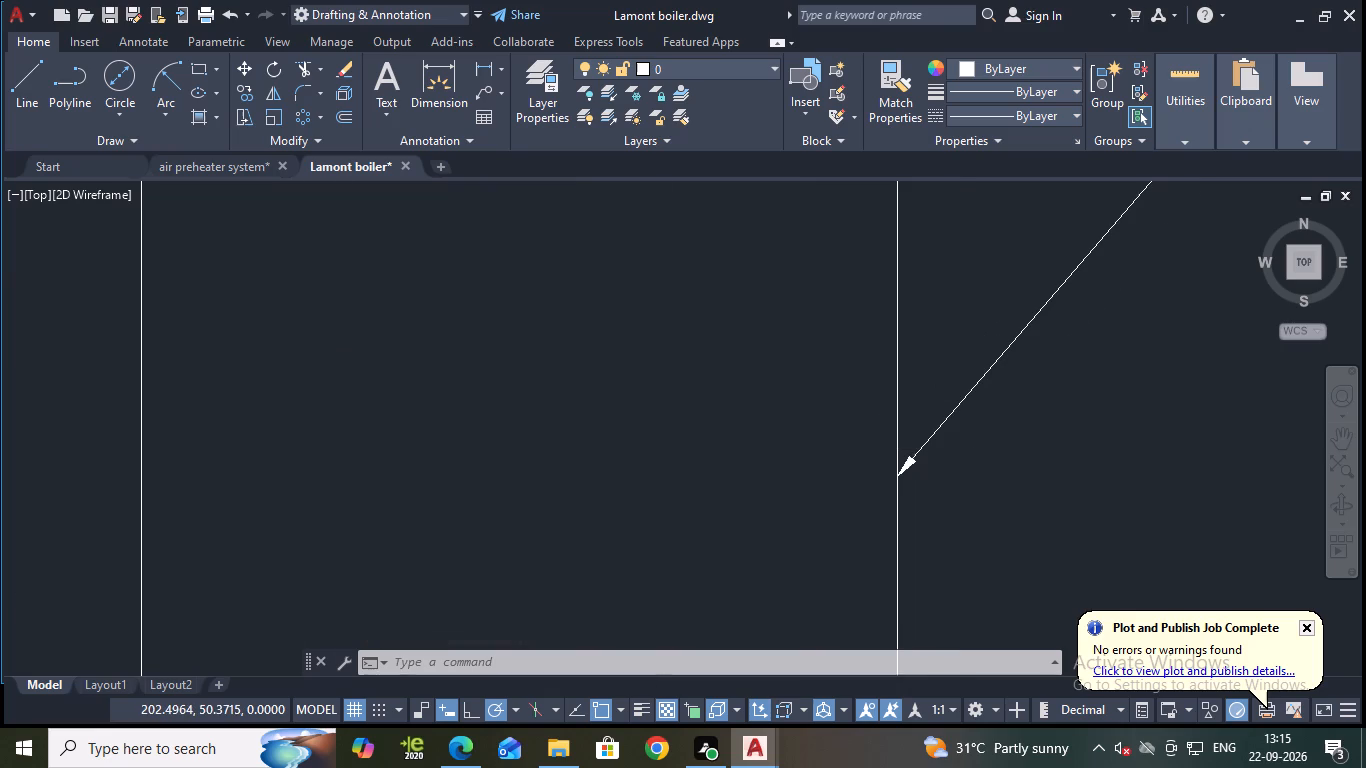
scroll(998, 464, "down", 3)
middle_click_drag(1030, 417, 779, 499)
scroll(1030, 417, "down", 1)
scroll(795, 472, "down", 2)
scroll(876, 444, "up", 2)
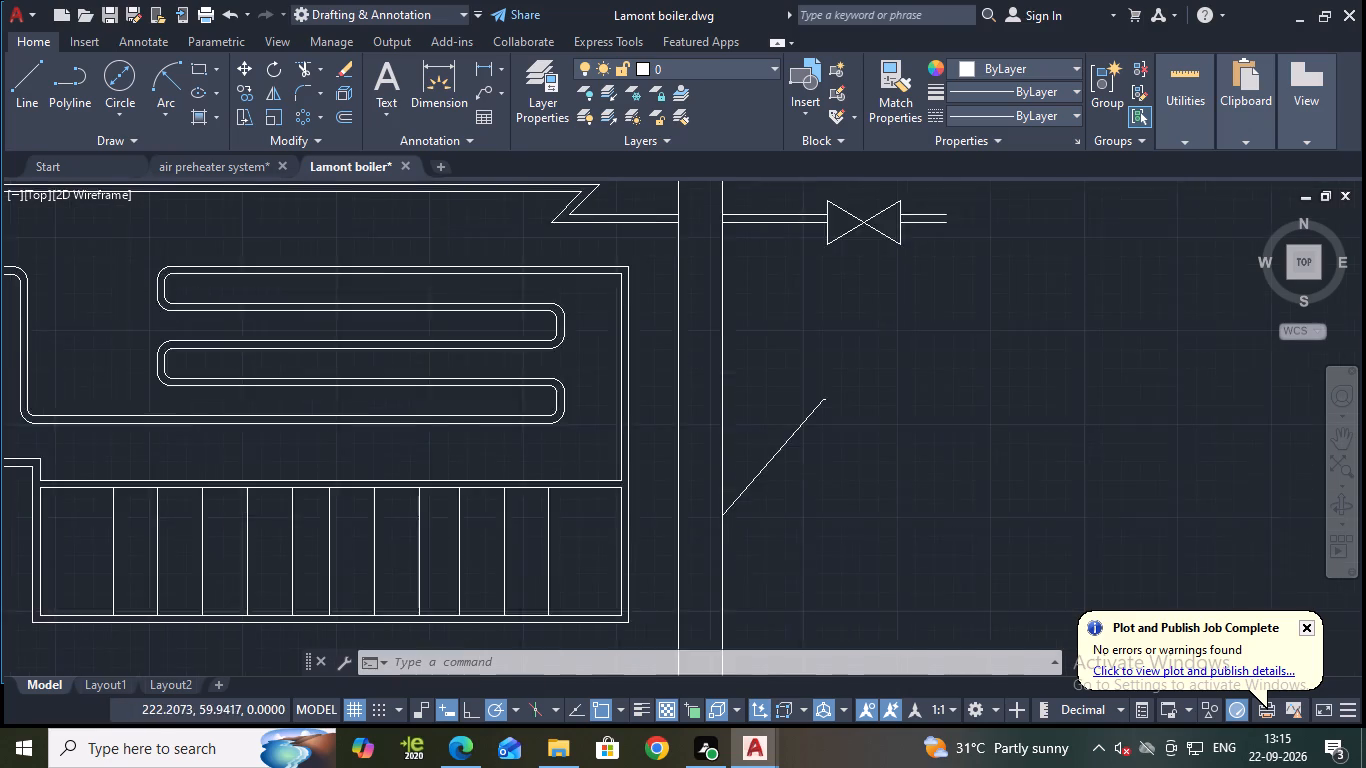
scroll(914, 395, "down", 1)
Set the Standard dimension style's arrow size to 10000 and make the style current.
key("d")
key("Return")
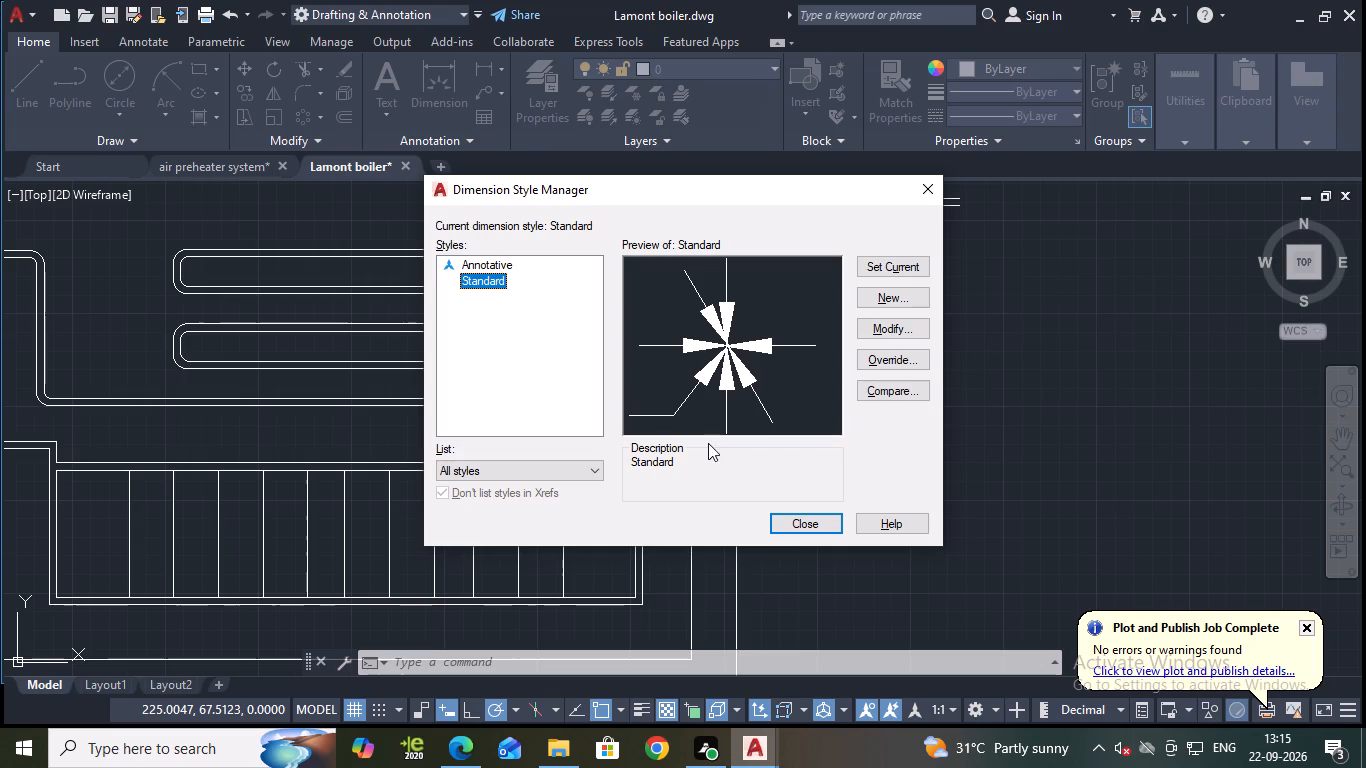
left_click(874, 329)
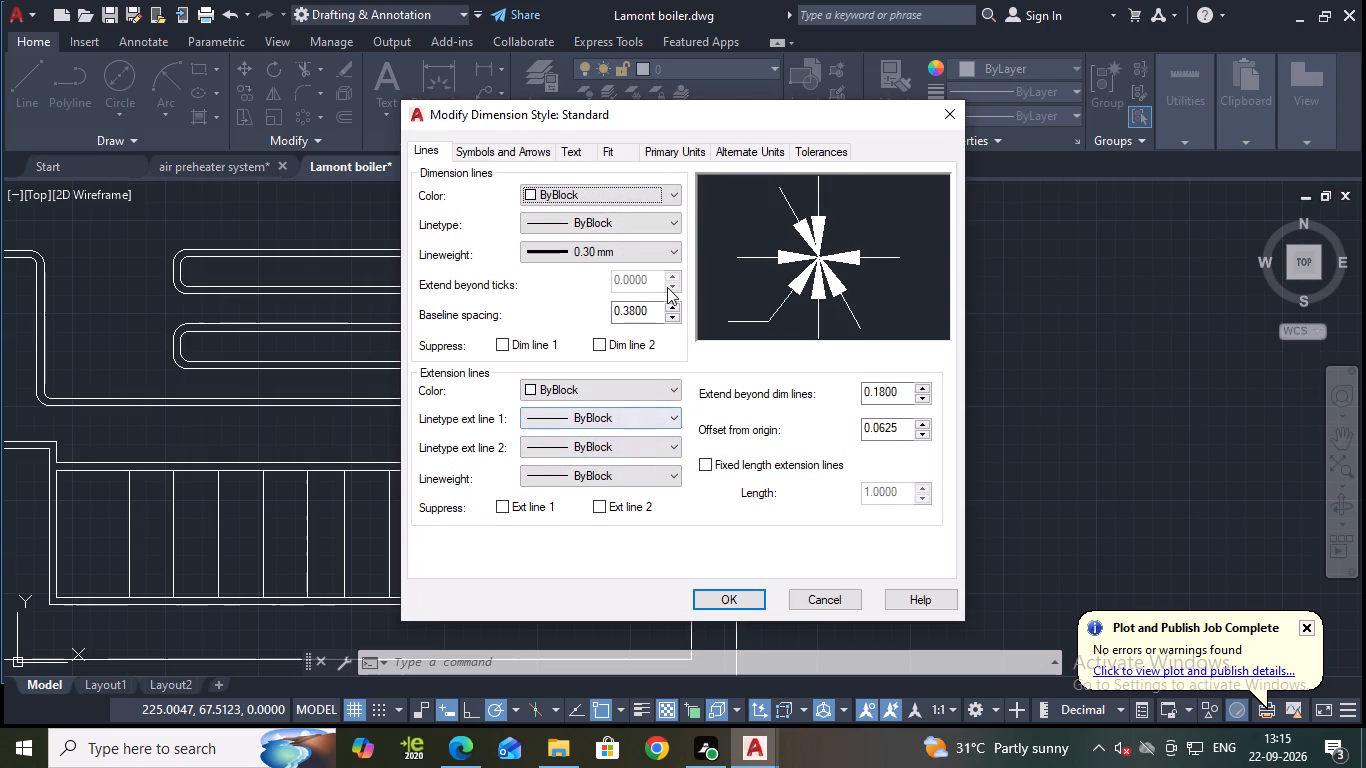
left_click(511, 153)
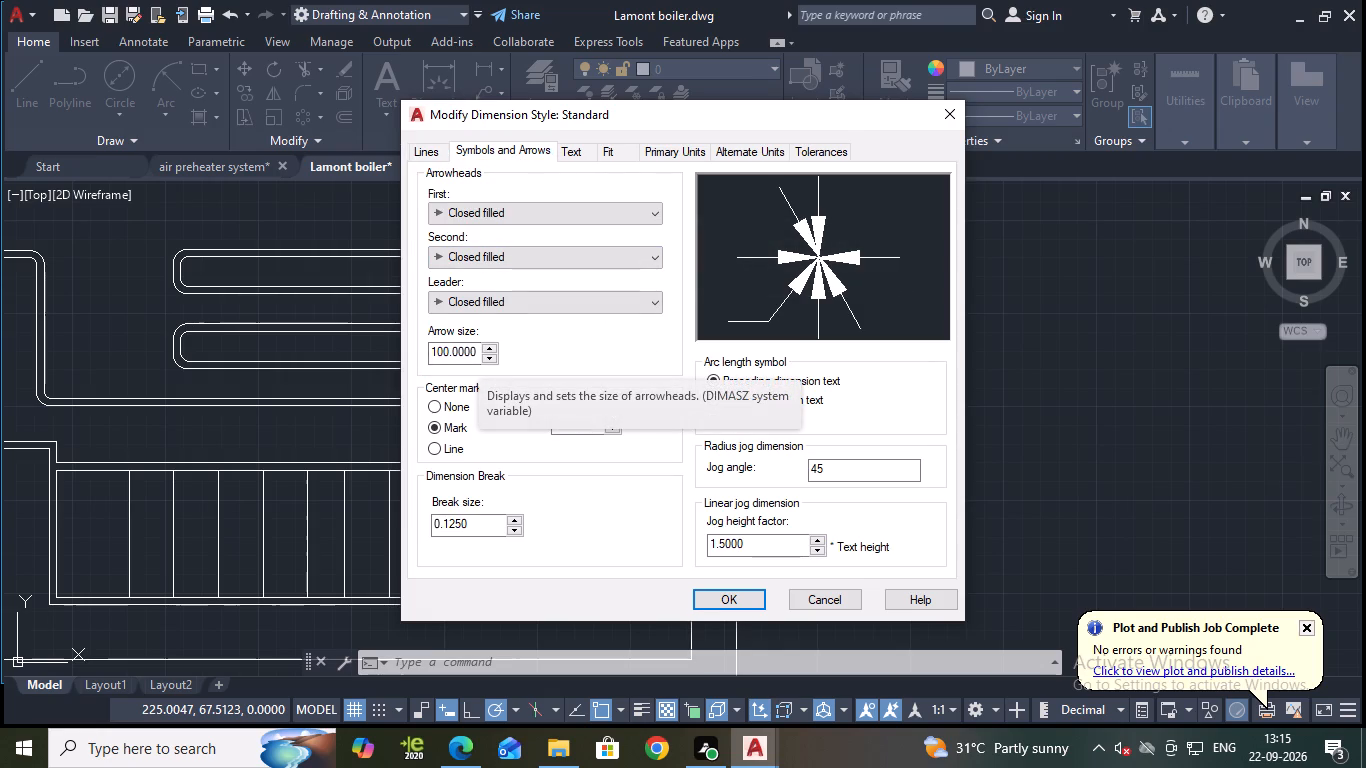
left_click_drag(476, 347, 364, 345)
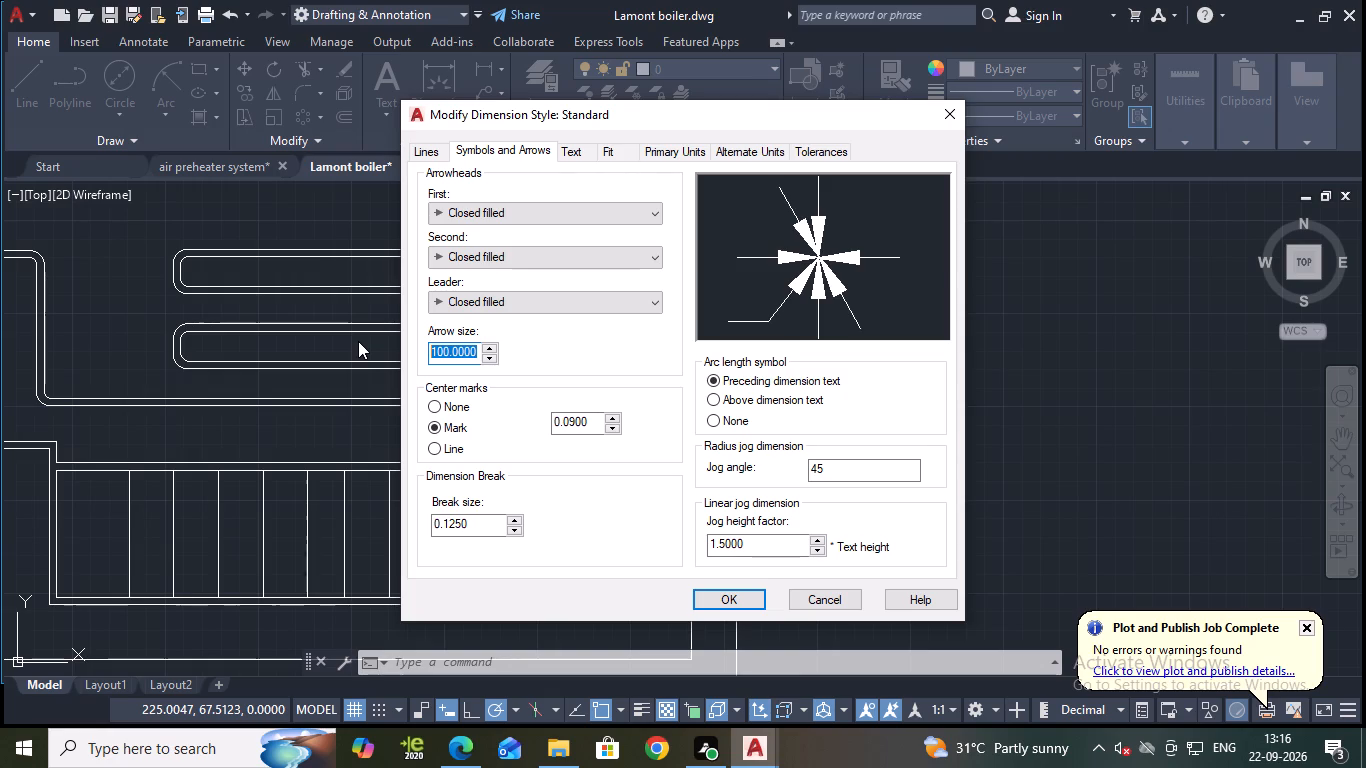
type("10000")
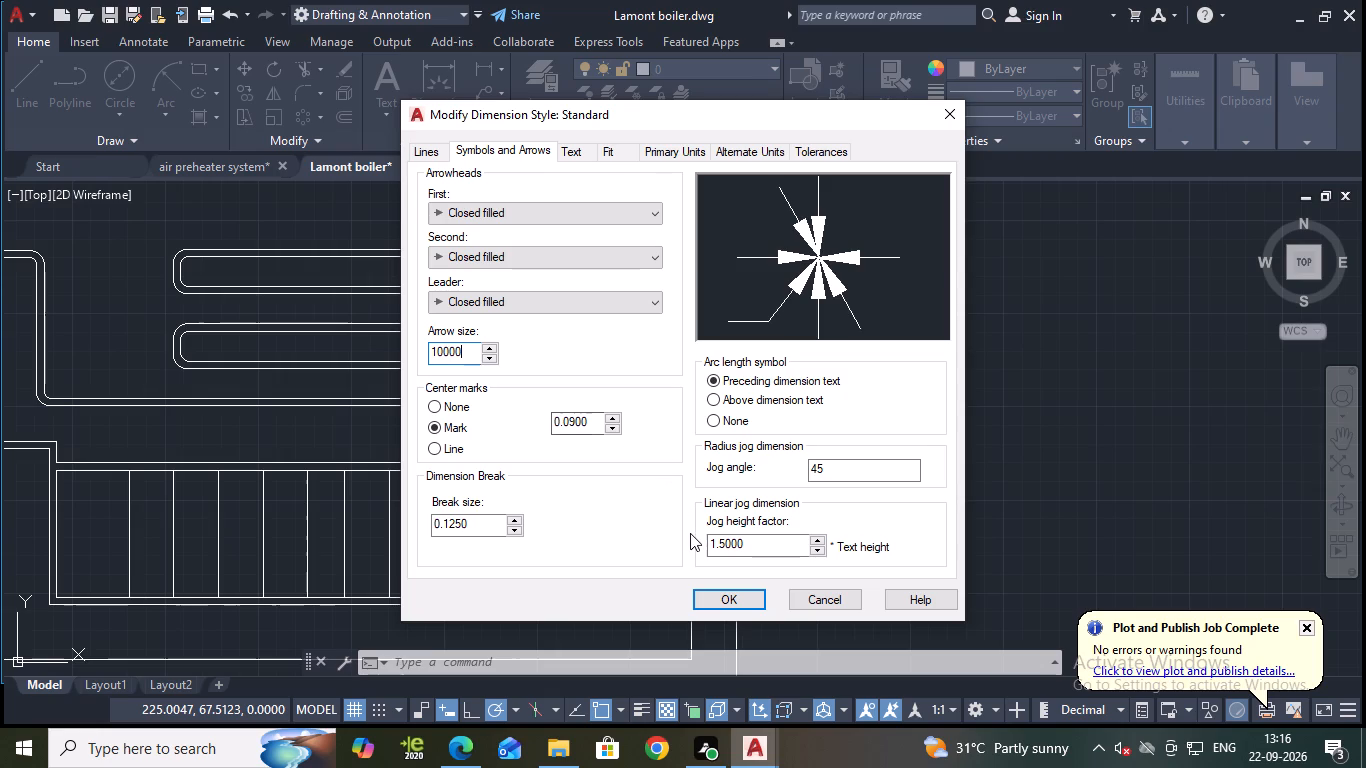
left_click(730, 603)
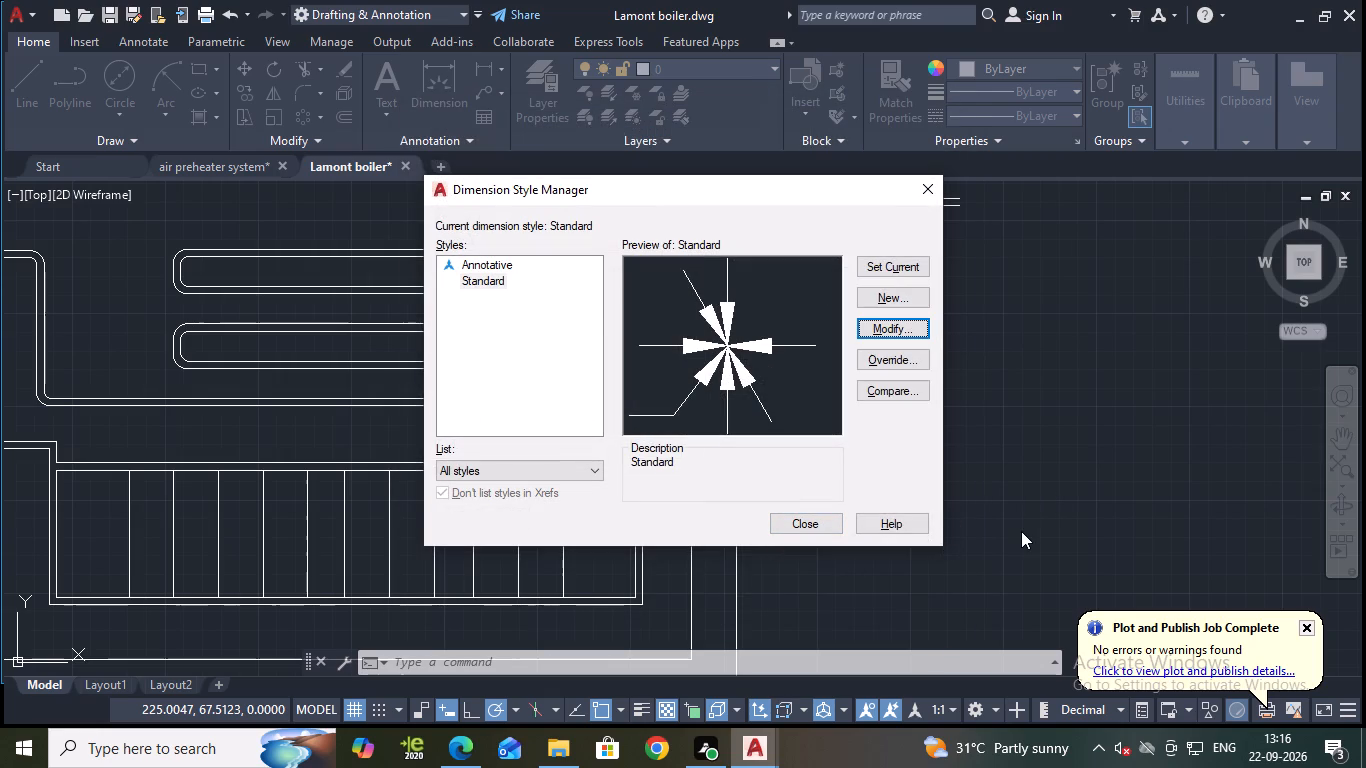
left_click(901, 265)
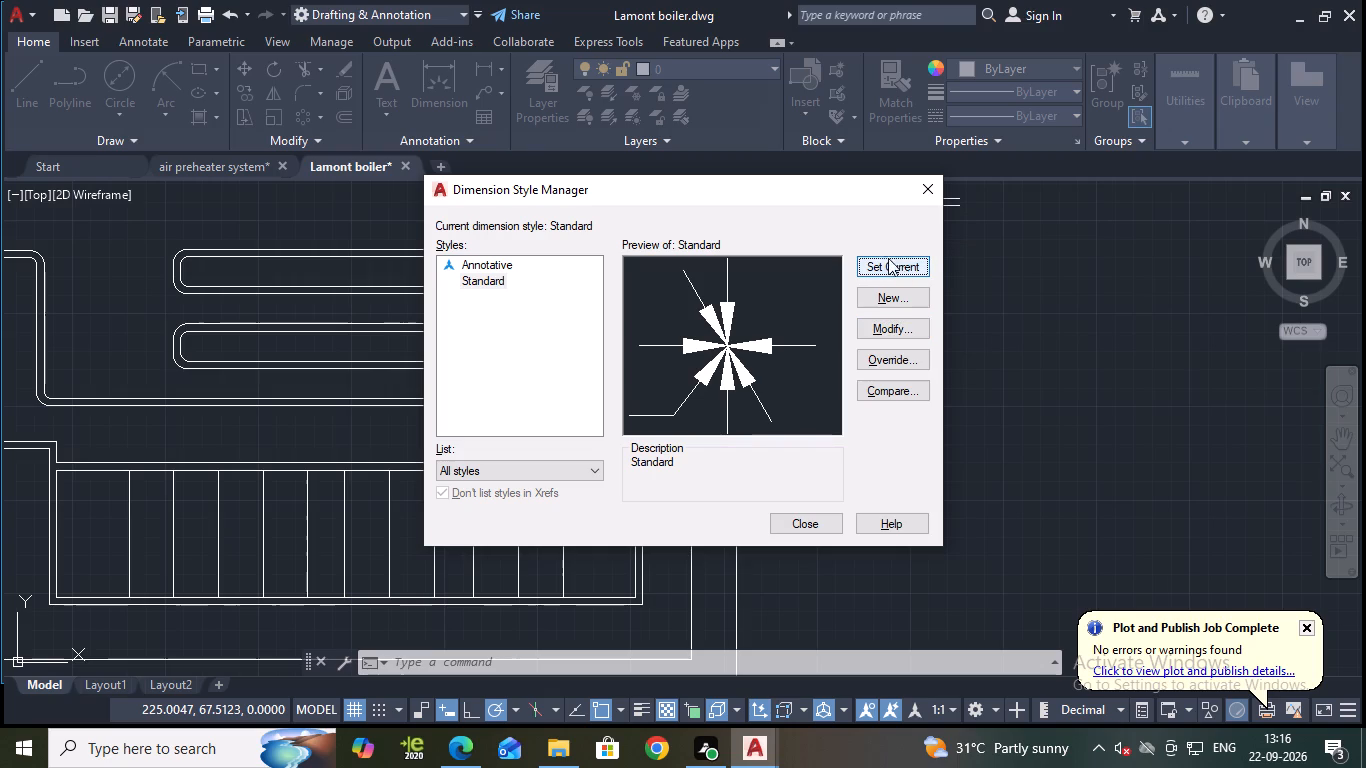
left_click(809, 527)
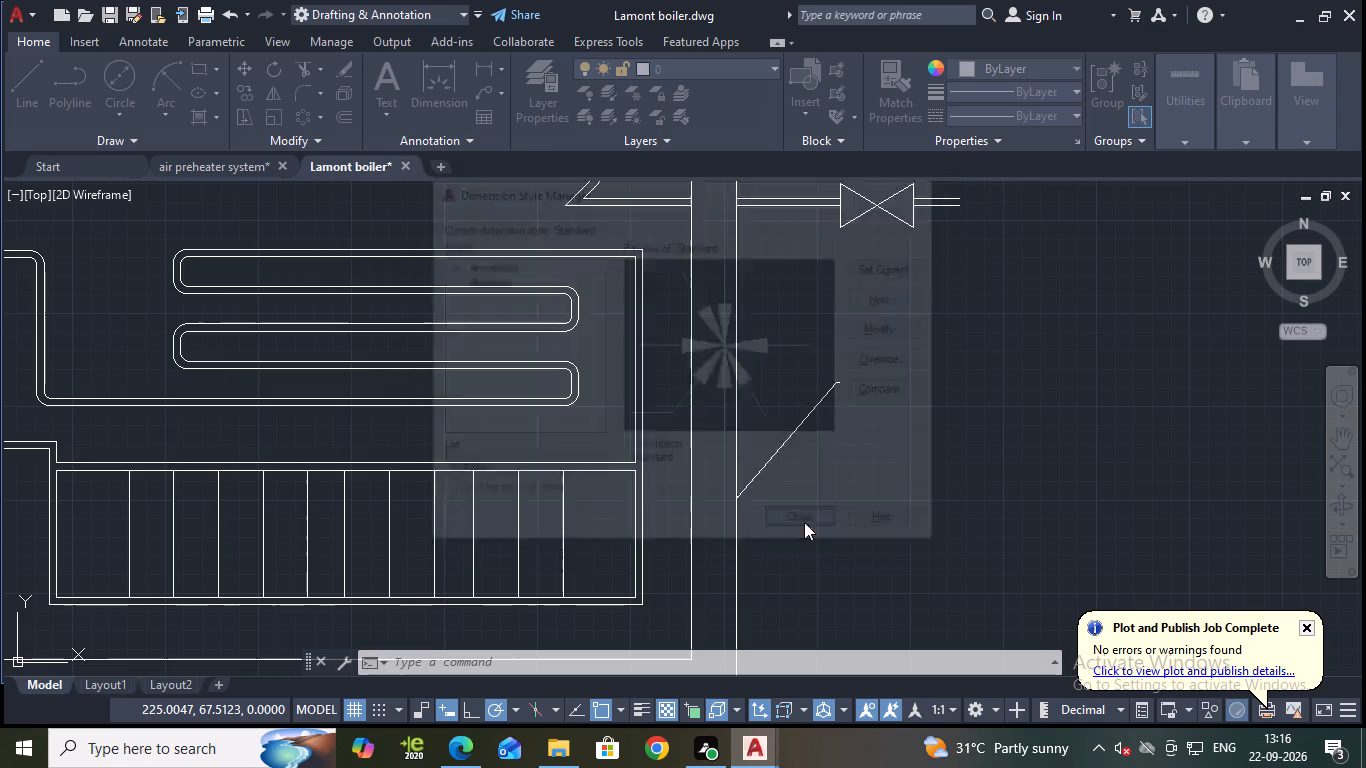
Examine the outer-wall leader's arrowhead up close and in the context of the surrounding boiler drawing.
scroll(786, 532, "up", 2)
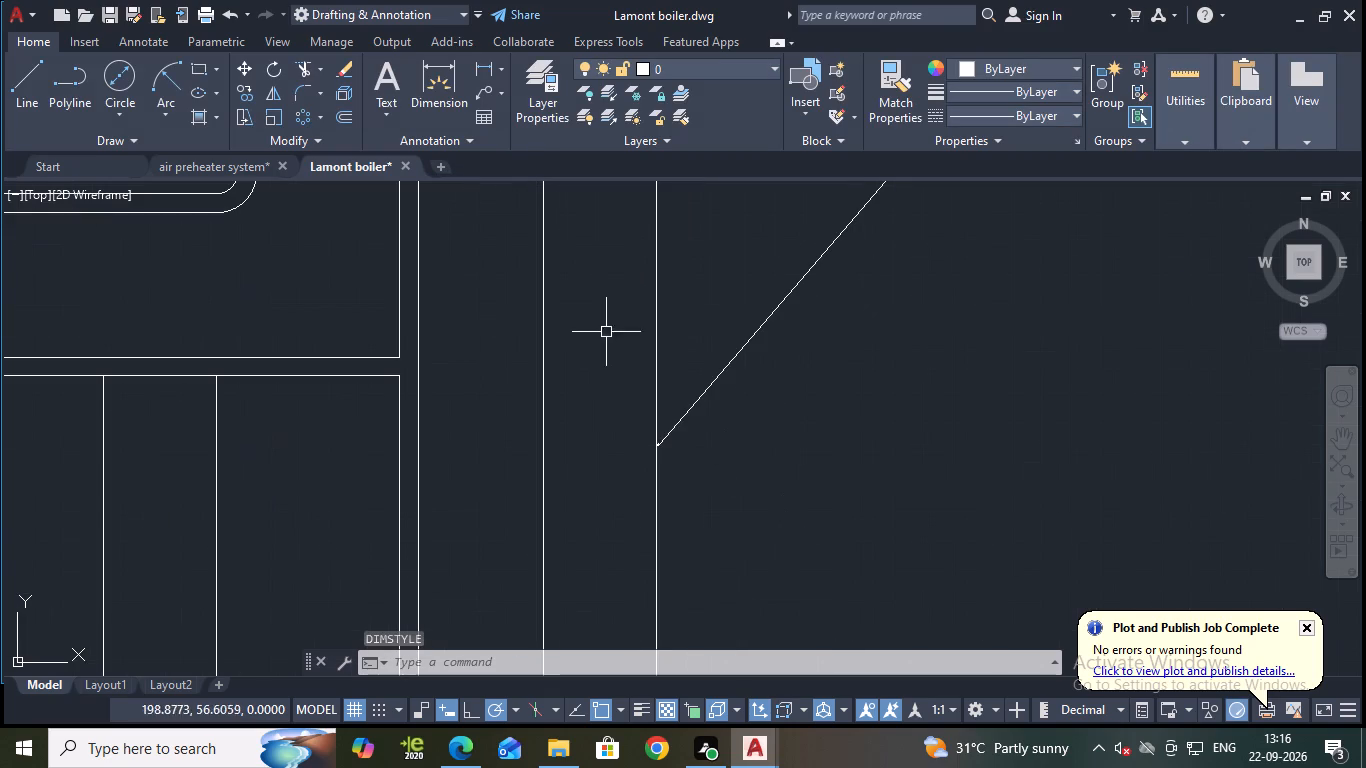
scroll(676, 410, "down", 1)
scroll(686, 429, "up", 4)
scroll(577, 414, "up", 1)
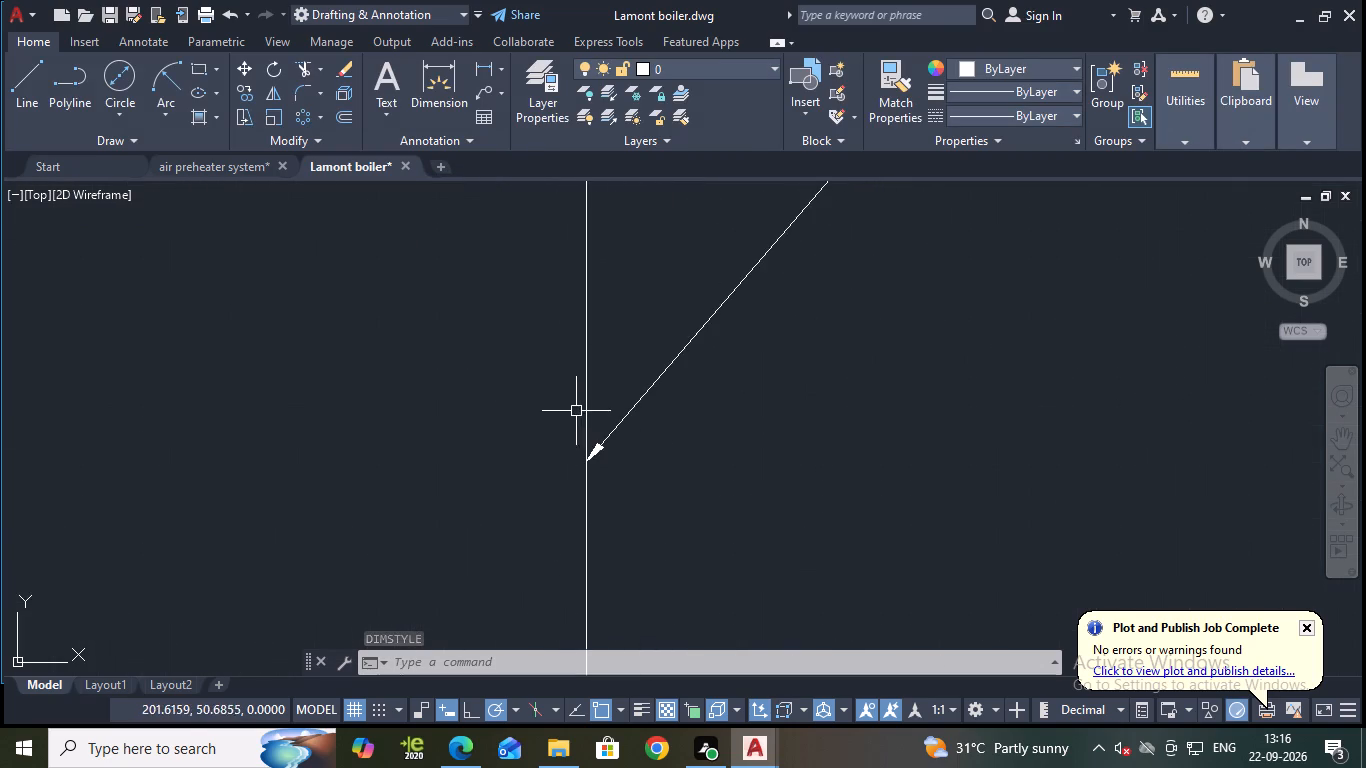
scroll(682, 388, "down", 6)
middle_click_drag(820, 301, 859, 395)
scroll(843, 361, "down", 1)
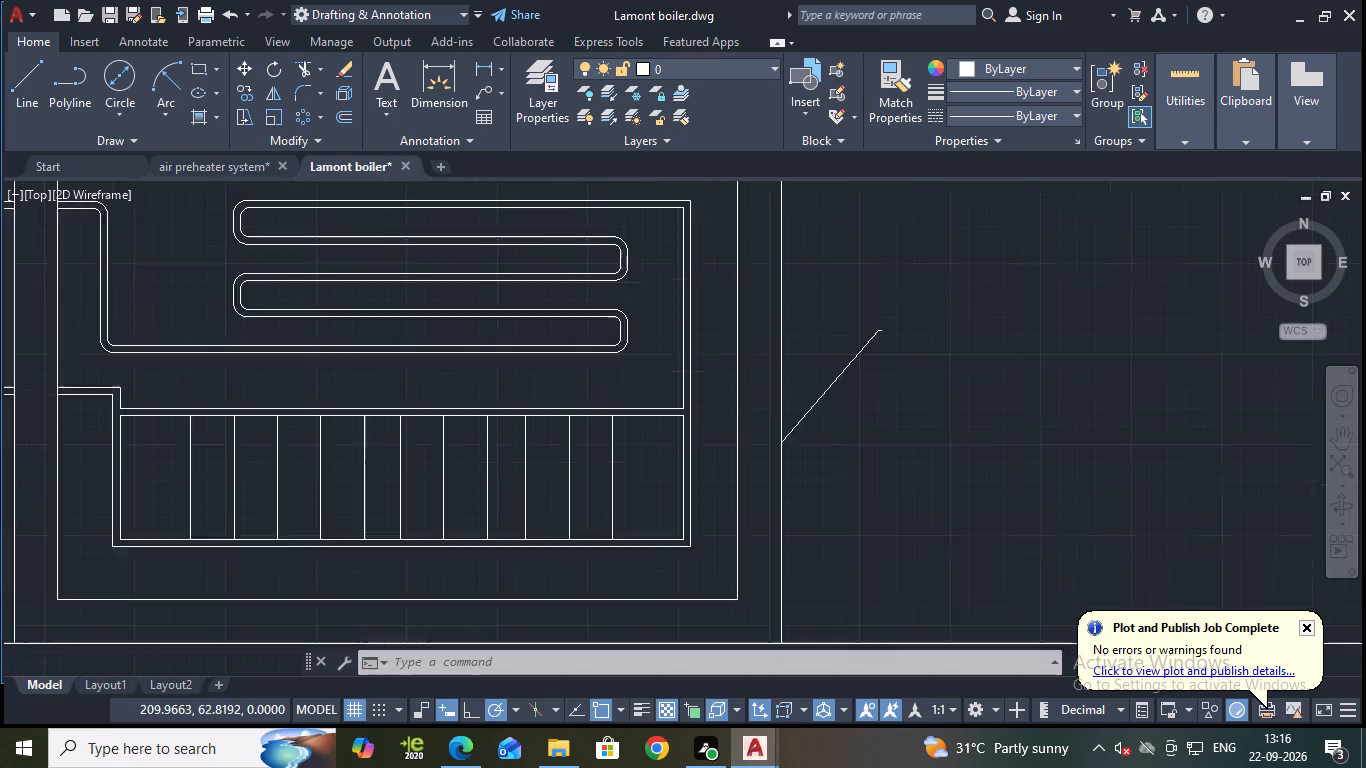
middle_click_drag(859, 395, 867, 405)
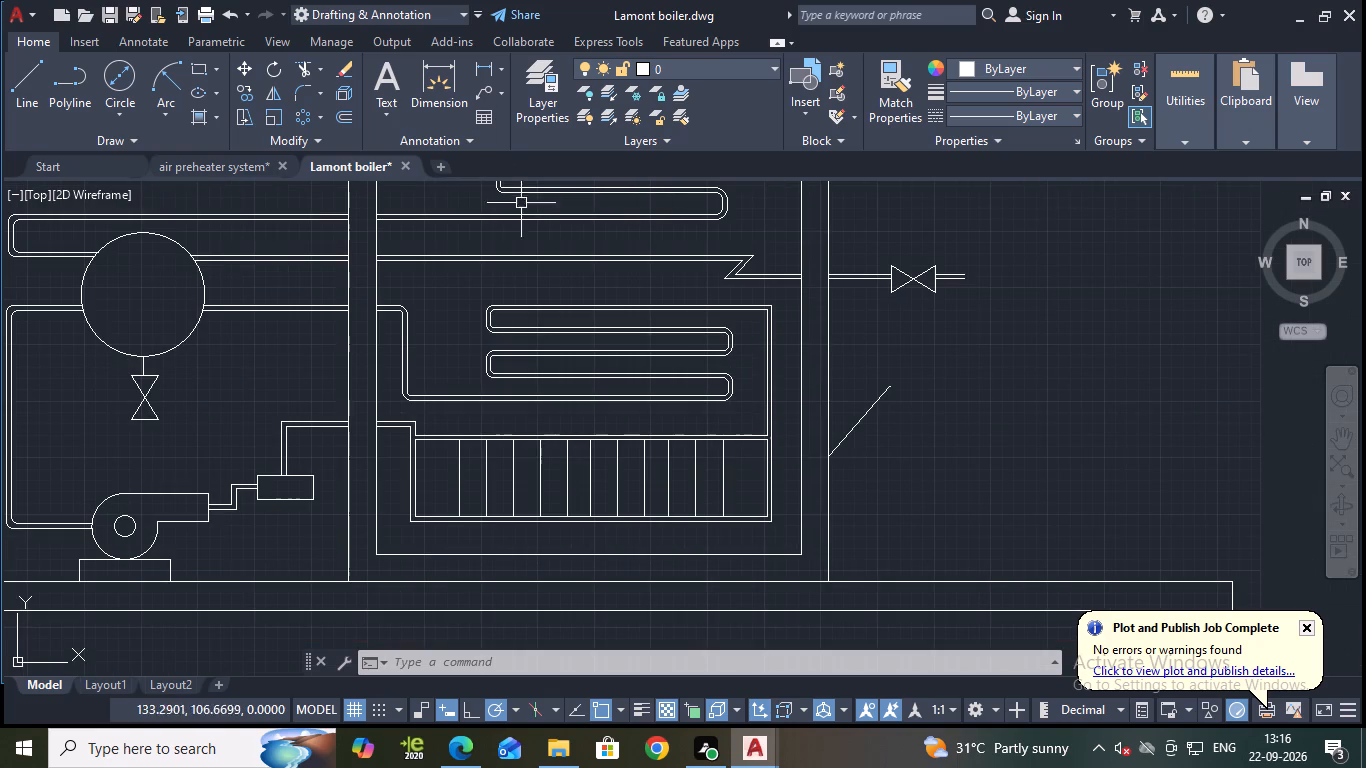
key("Escape")
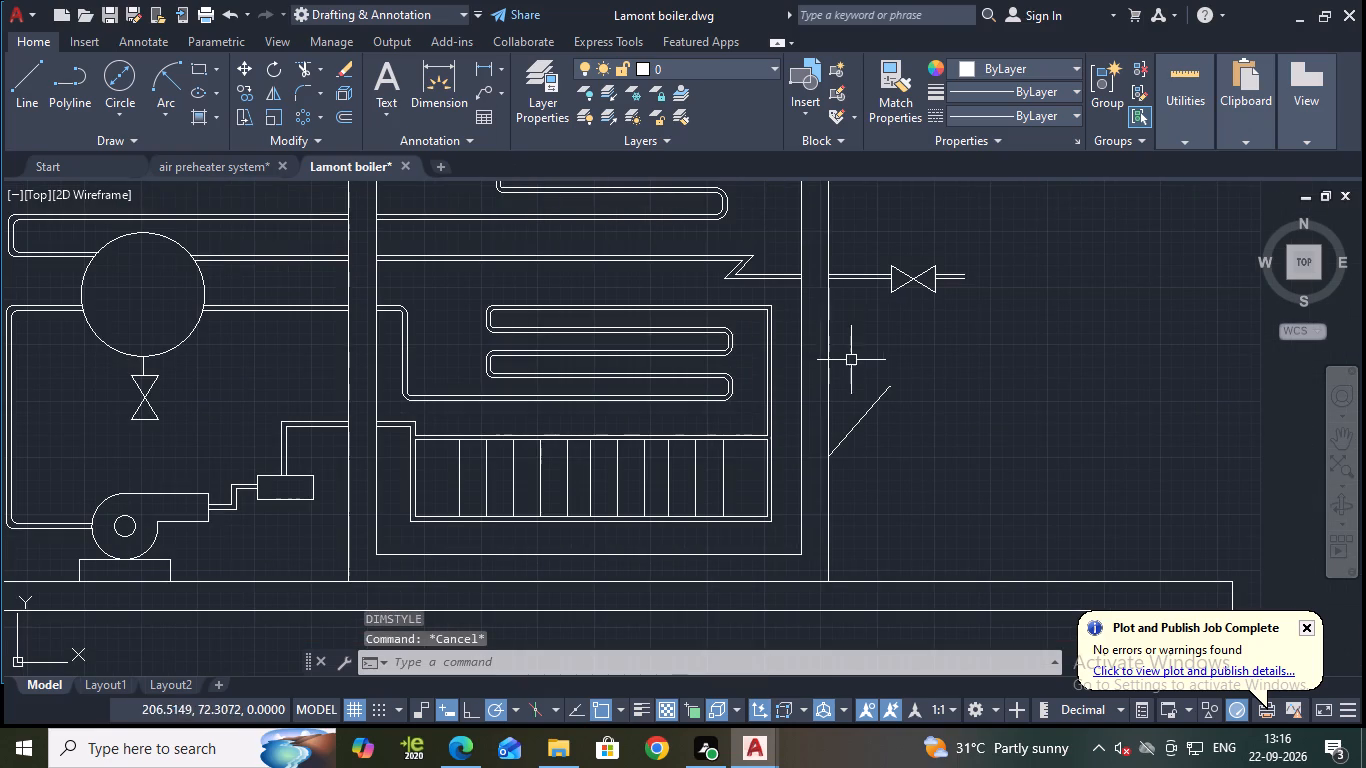
Configure the drawing units to decimal lengths with 0.00 precision and an insertion scale in millimetres.
scroll(863, 382, "up", 2)
key("u")
key("n")
key("Return")
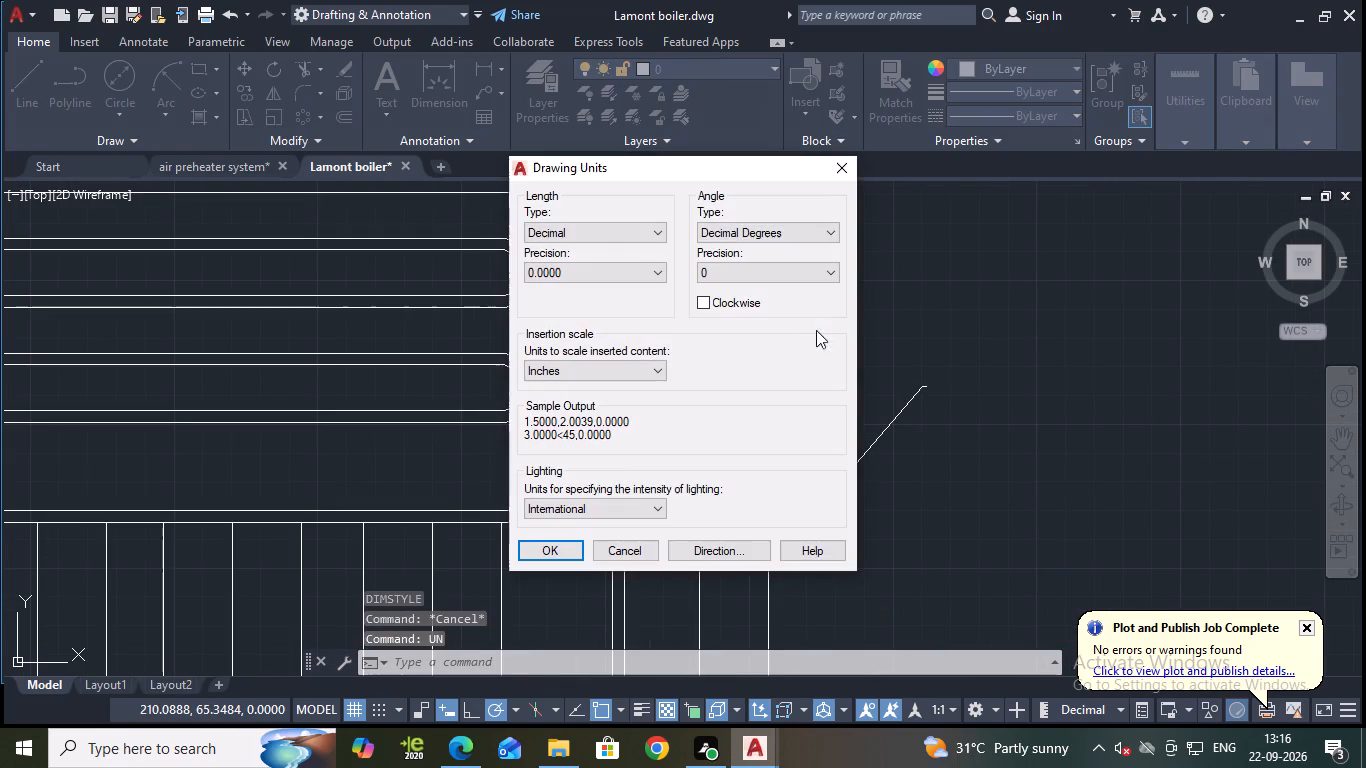
left_click(588, 234)
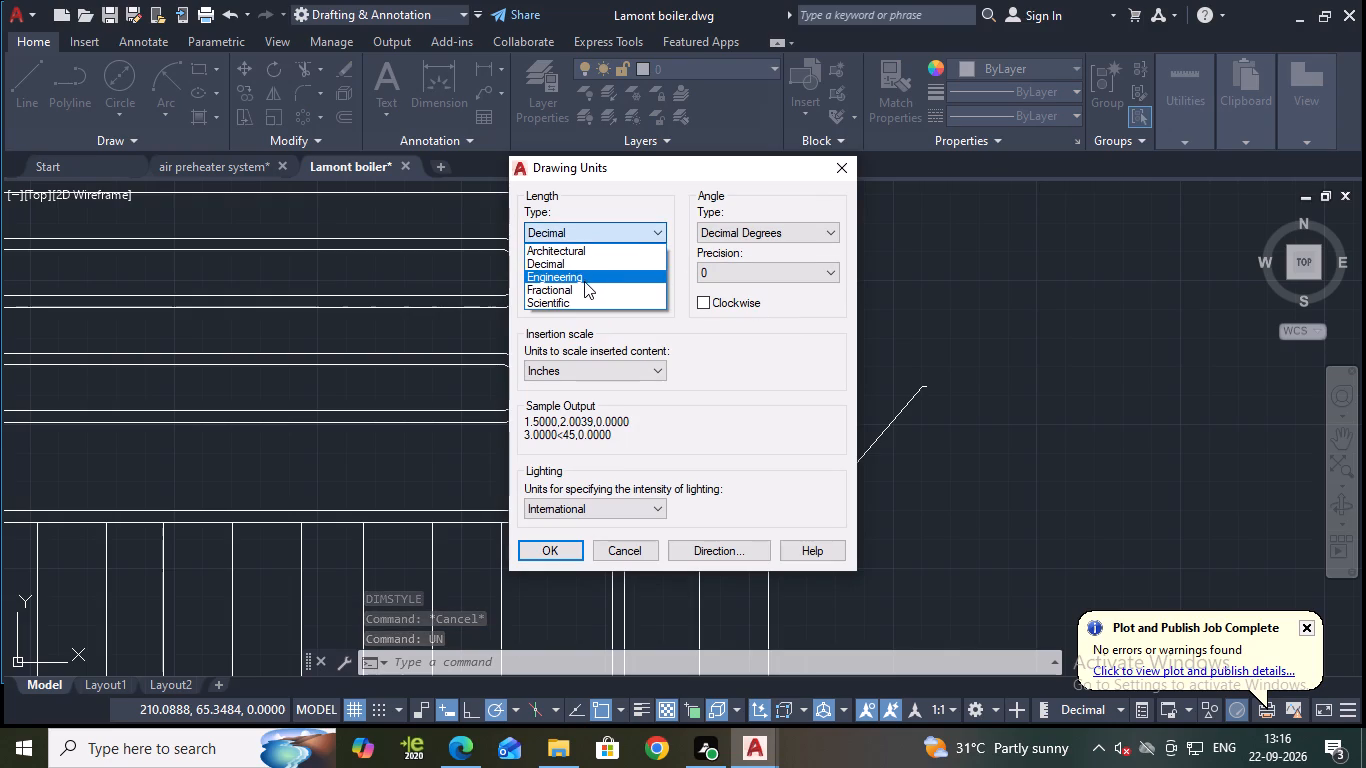
left_click(573, 262)
left_click(573, 262)
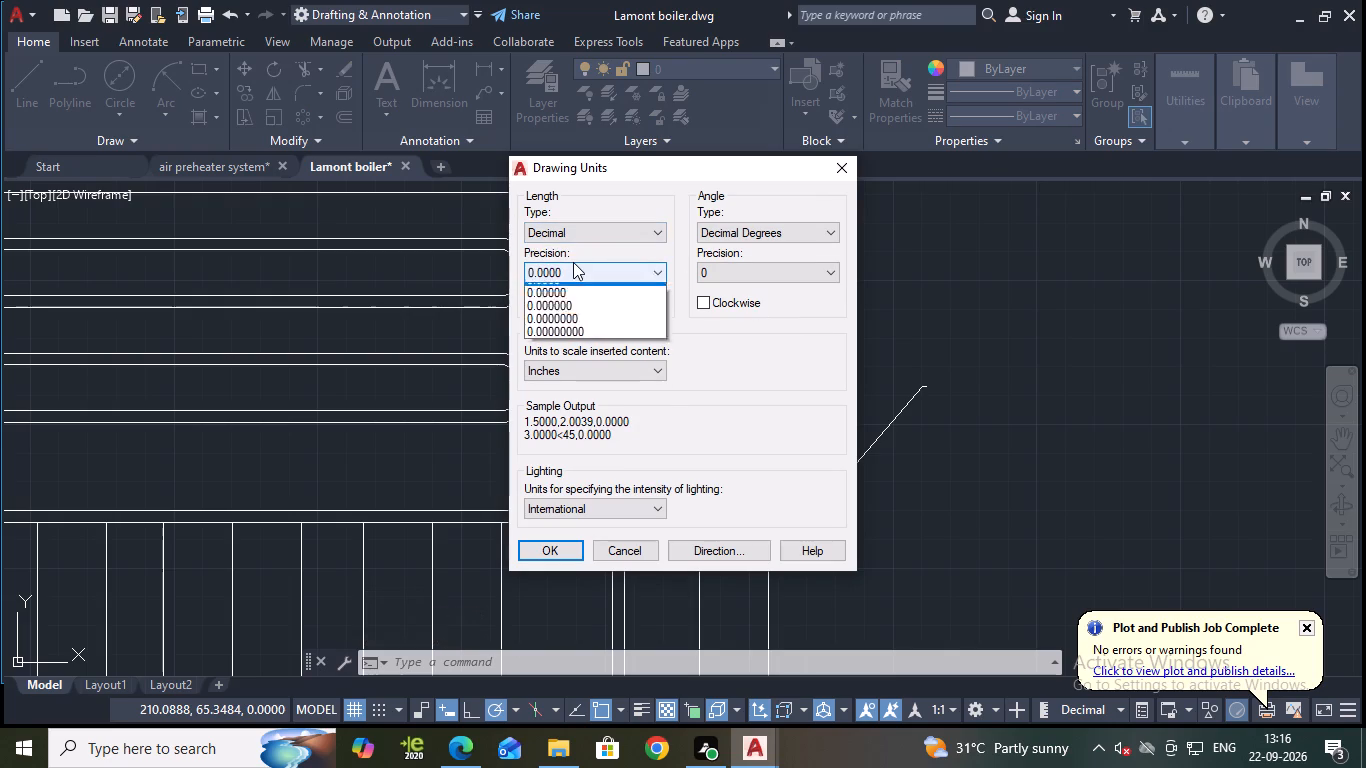
left_click(578, 318)
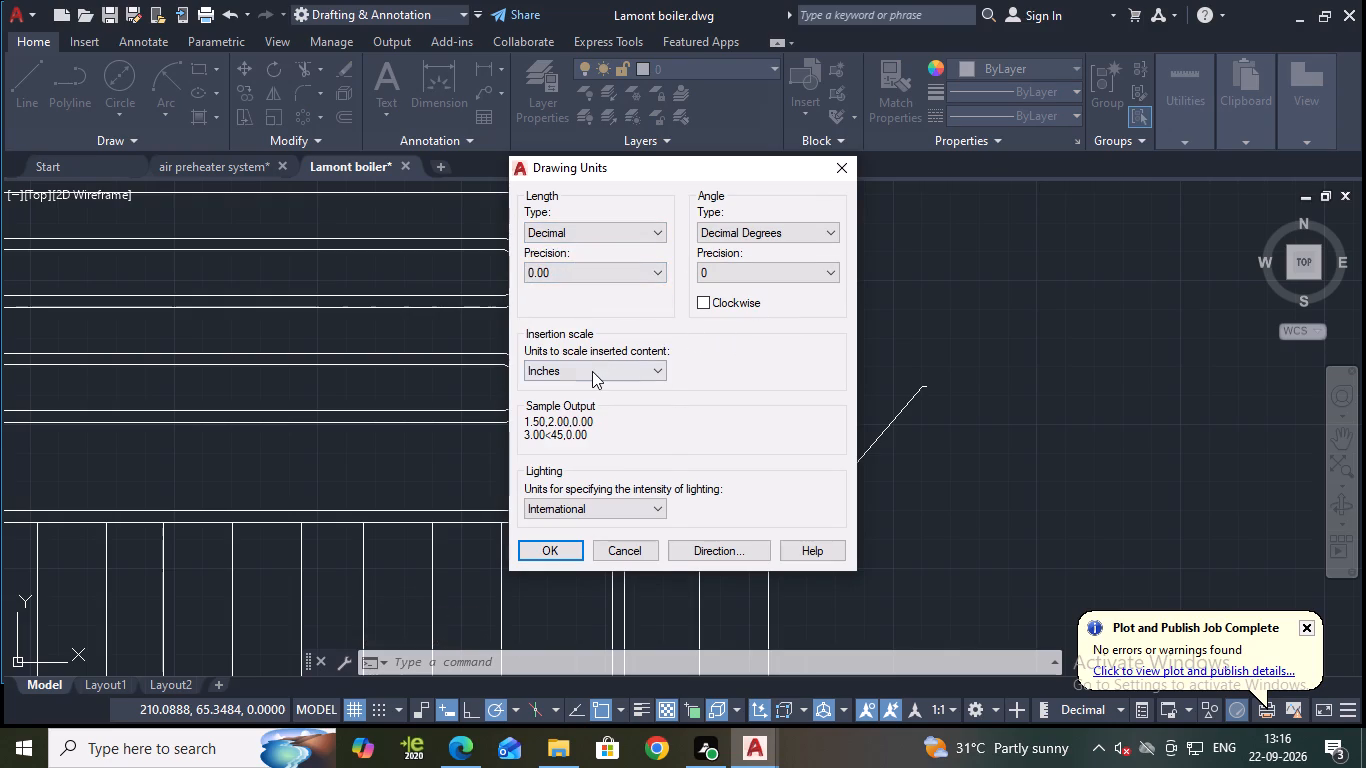
left_click(592, 371)
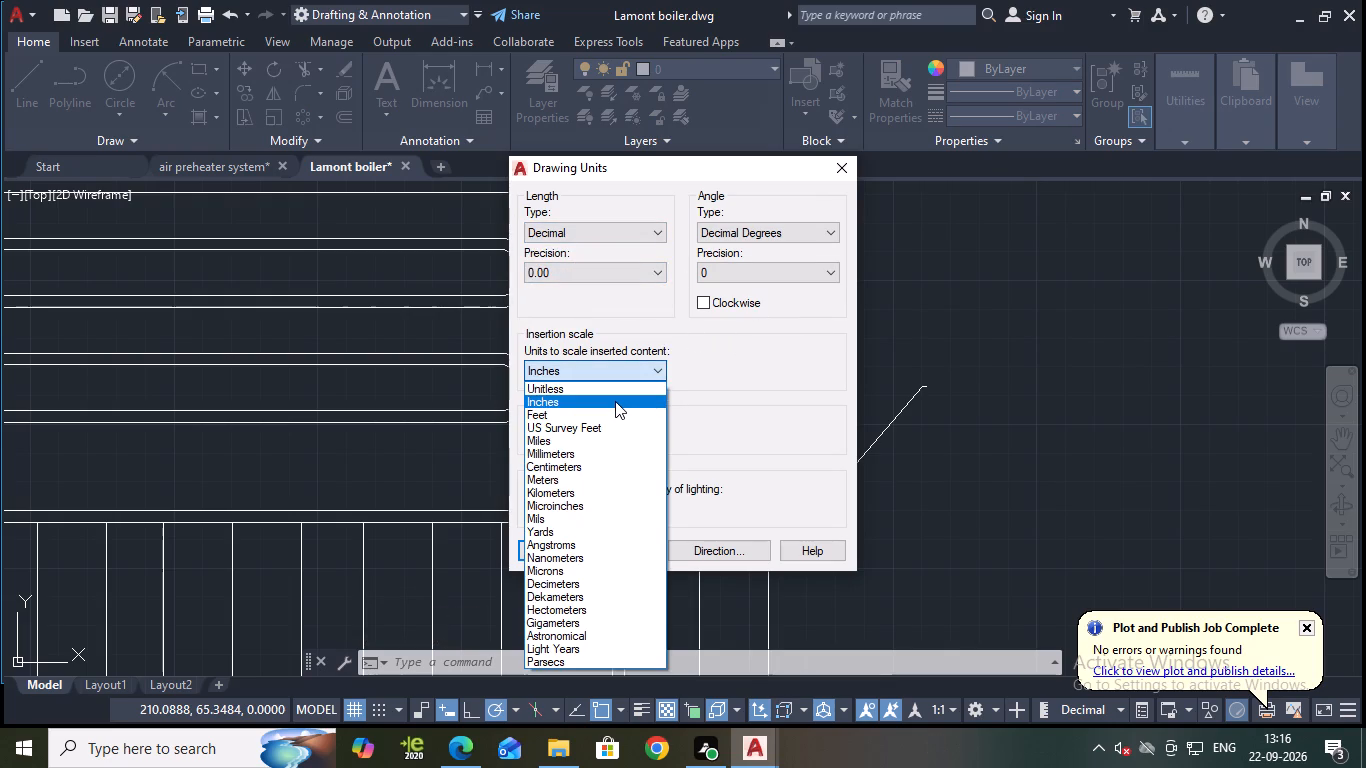
scroll(615, 401, "down", 1)
left_click(596, 449)
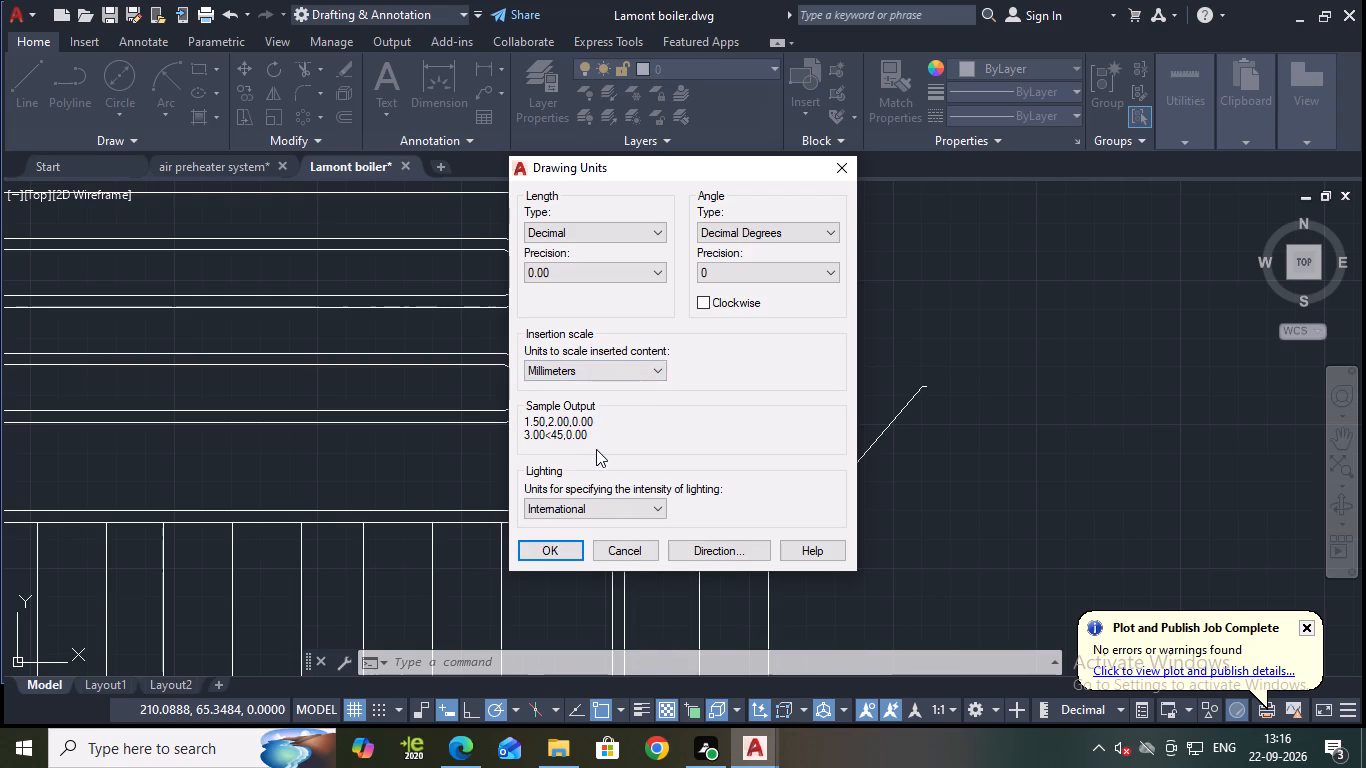
left_click(549, 548)
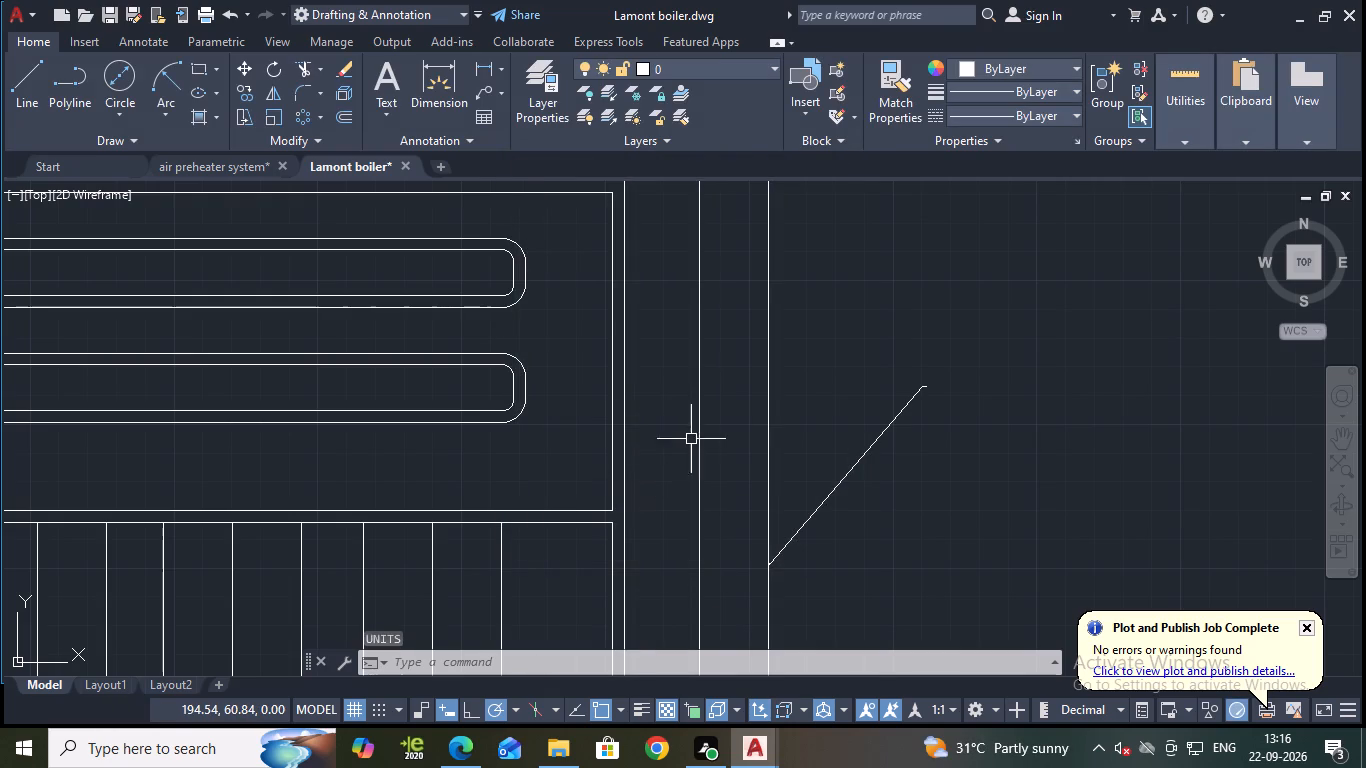
Select the outer-wall leader and set the Standard multileader style's arrowhead size to 200.
left_click(824, 498)
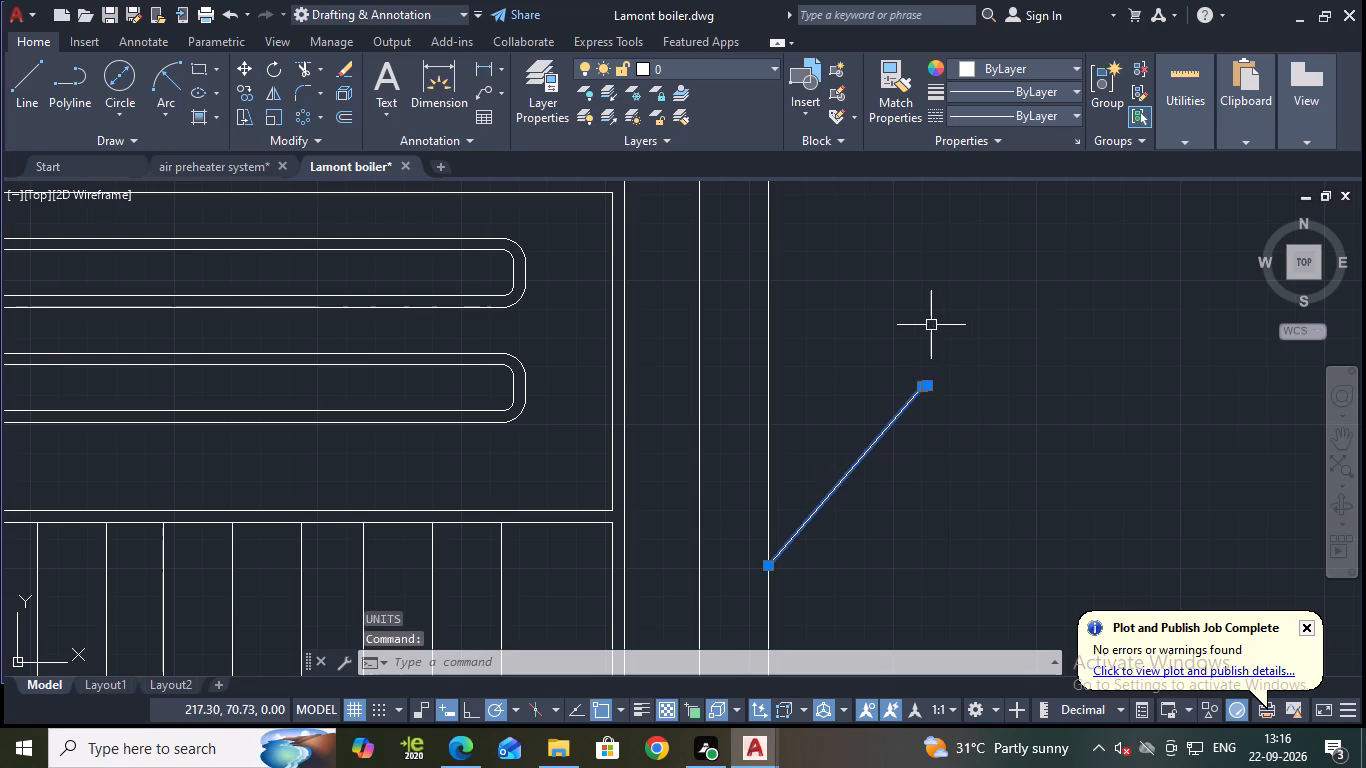
left_click(421, 137)
left_click(457, 215)
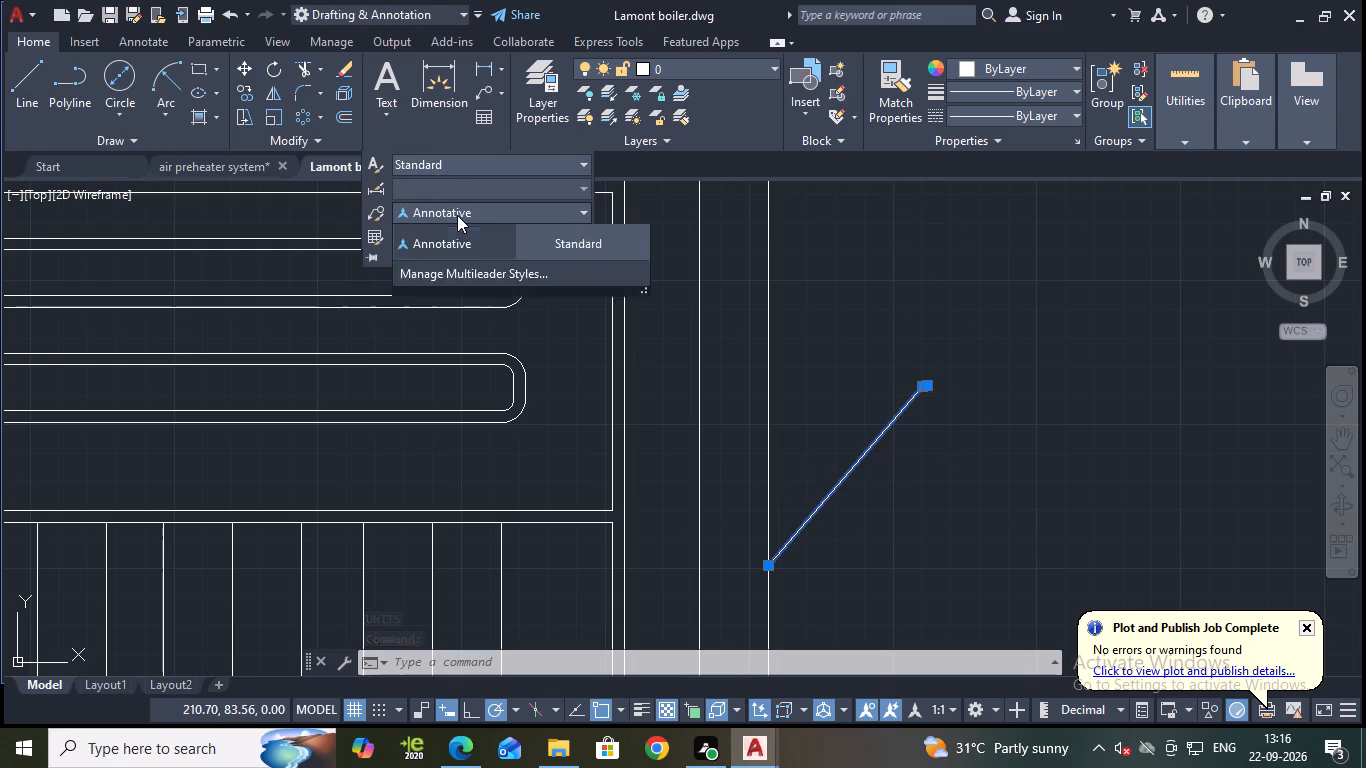
left_click(479, 328)
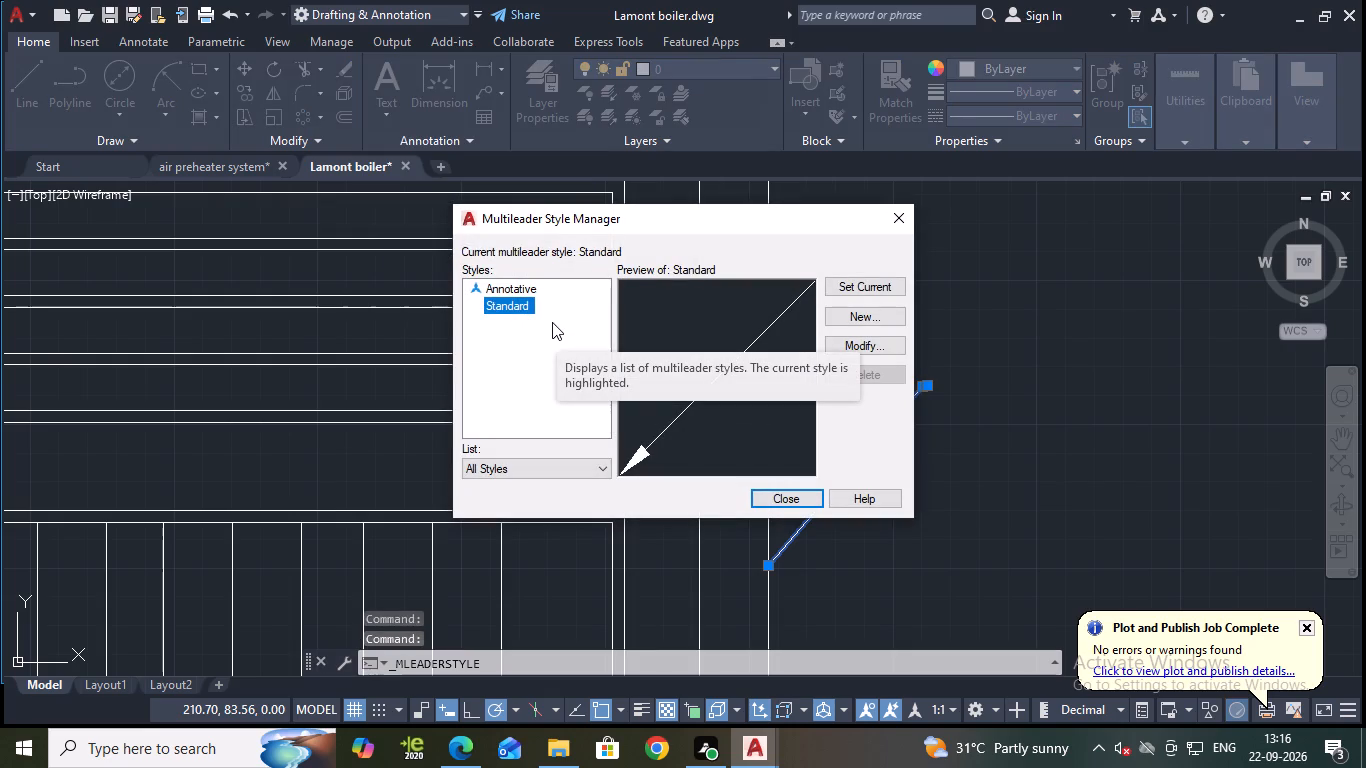
left_click(858, 352)
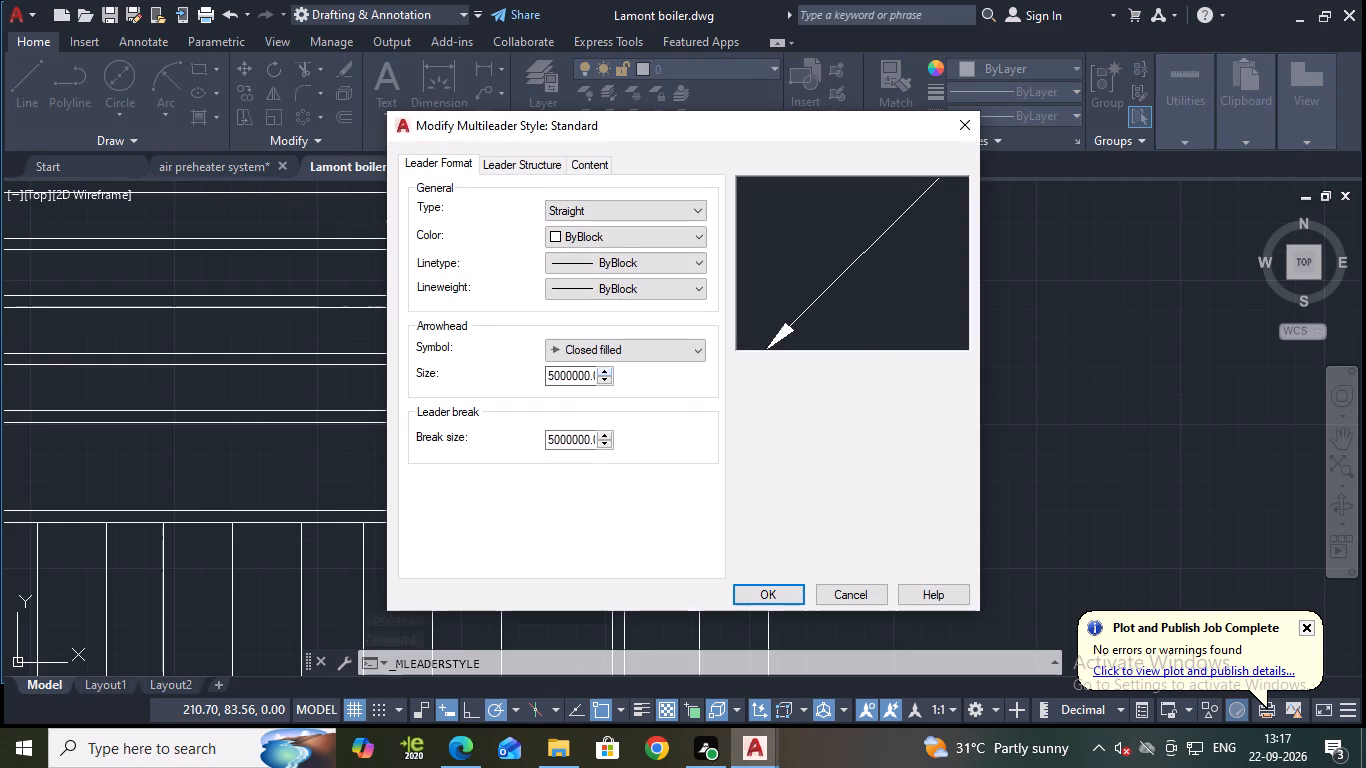
left_click_drag(593, 380, 544, 380)
left_click_drag(544, 380, 507, 381)
key("BackSpace")
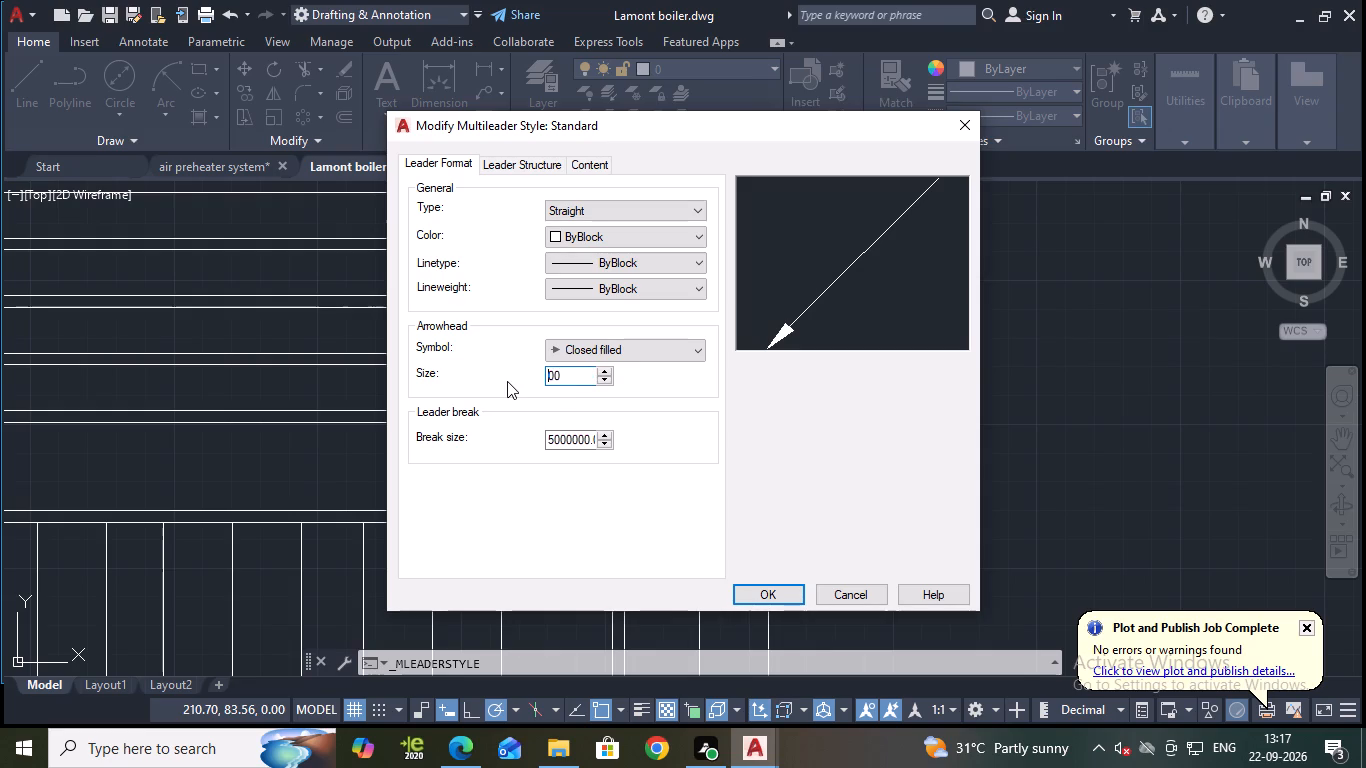
key("Right")
key("Right")
left_click(577, 366)
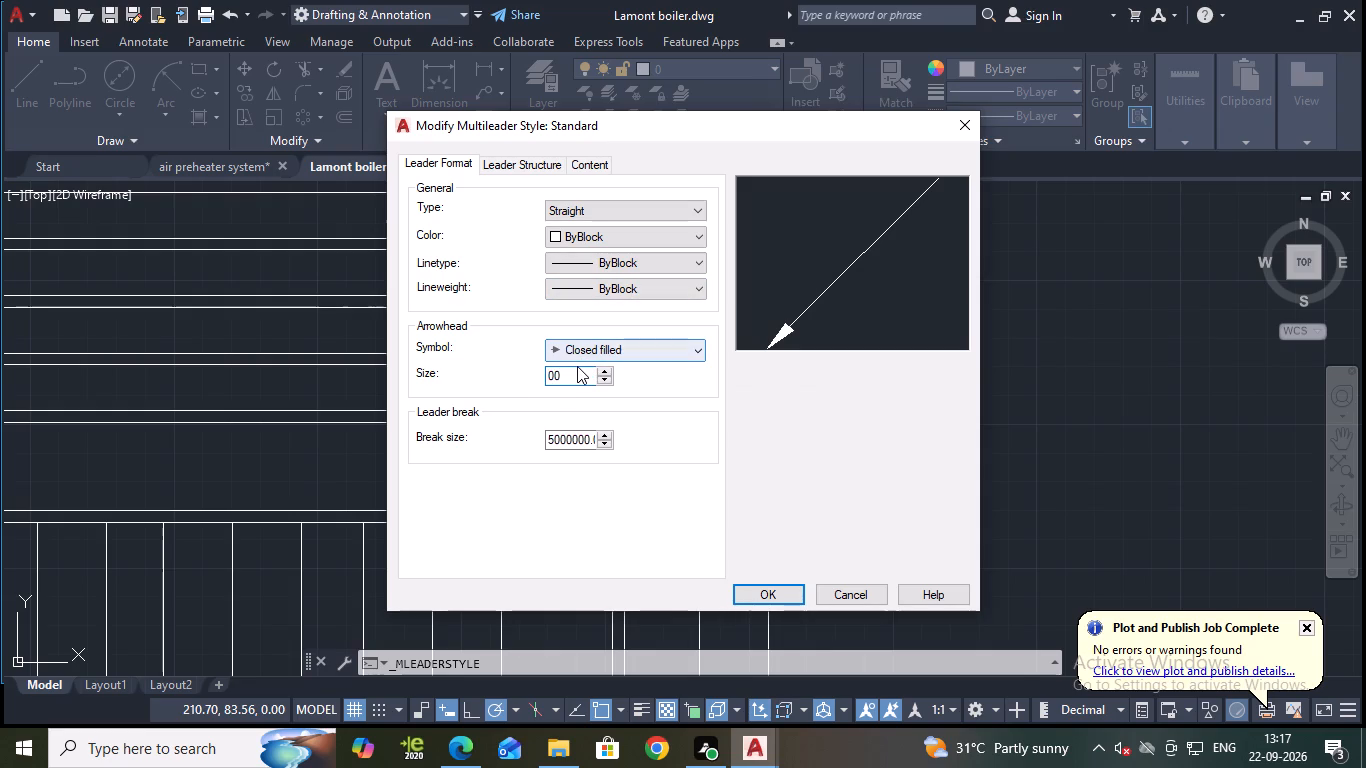
key("BackSpace")
key("BackSpace")
type("20")
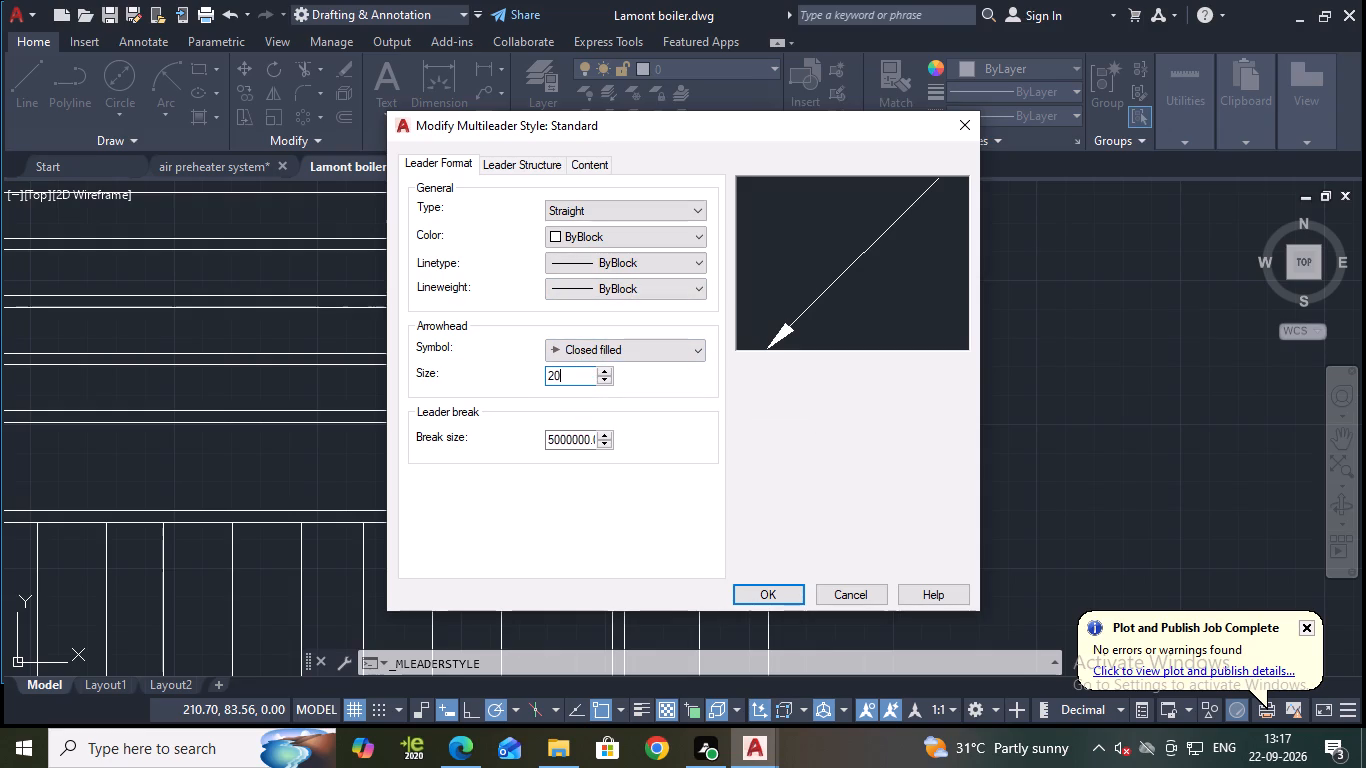
key("Down")
key("Right")
key("Right")
key("Right")
key("Right")
key("Right")
key("Right")
key("Right")
key("Right")
key("Right")
key("Right")
key("Right")
key("Right")
key("Right")
key("Right")
key("Right")
key("Right")
key("Right")
key("Right")
key("Right")
key("Right")
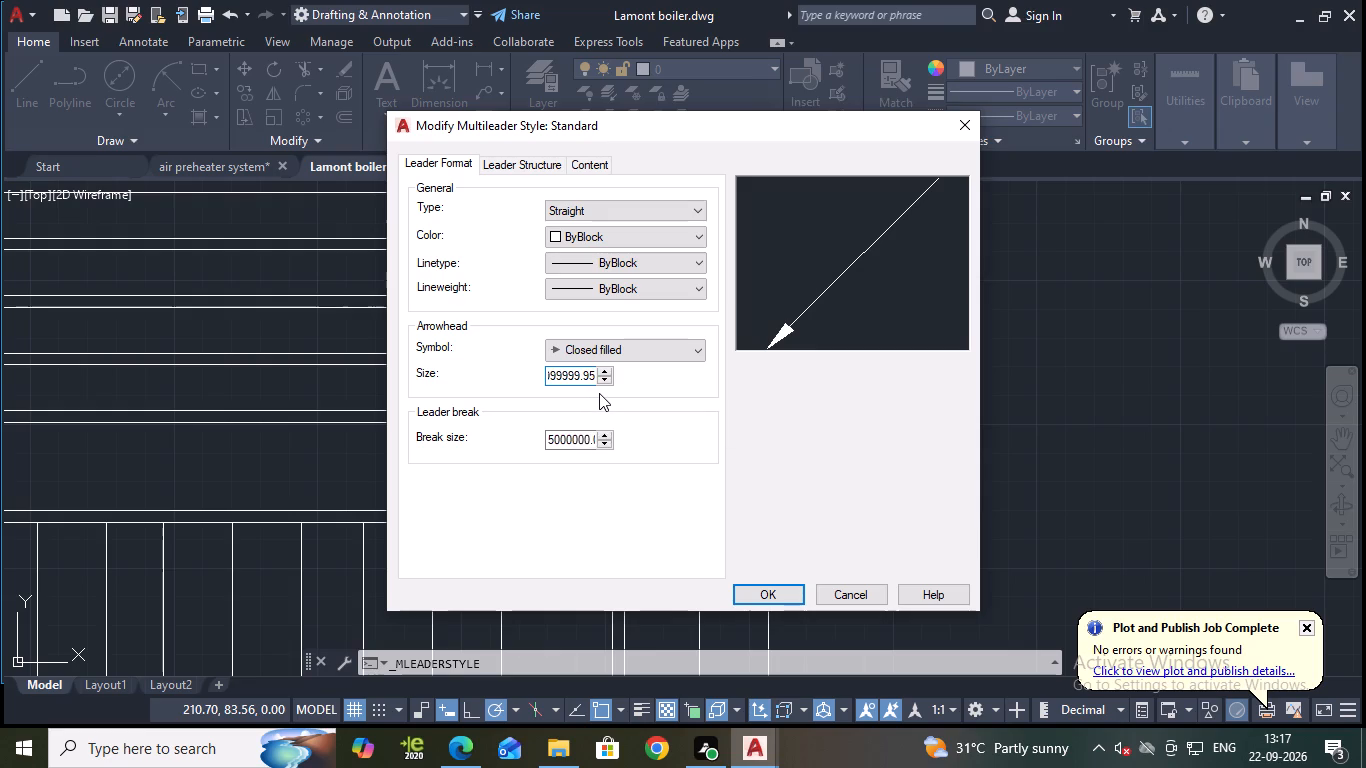
key("BackSpace")
key("BackSpace")
key("BackSpace")
key("BackSpace")
key("BackSpace")
key("BackSpace")
key("BackSpace")
key("BackSpace")
key("BackSpace")
key("BackSpace")
key("BackSpace")
key("BackSpace")
key("BackSpace")
key("BackSpace")
key("BackSpace")
key("BackSpace")
key("BackSpace")
key("BackSpace")
type("200")
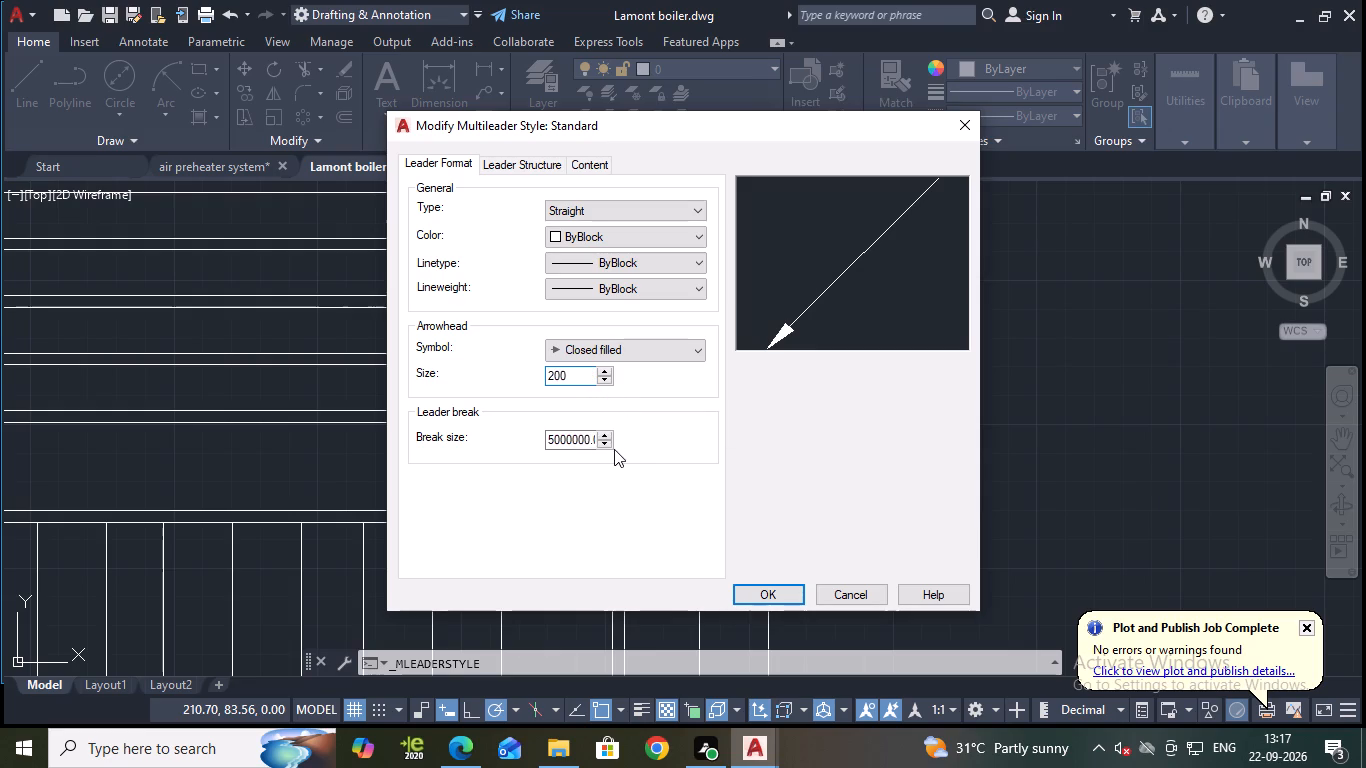
Set the Standard multileader style's leader break size to 200, make the style current and finish with the style manager.
left_click(594, 438)
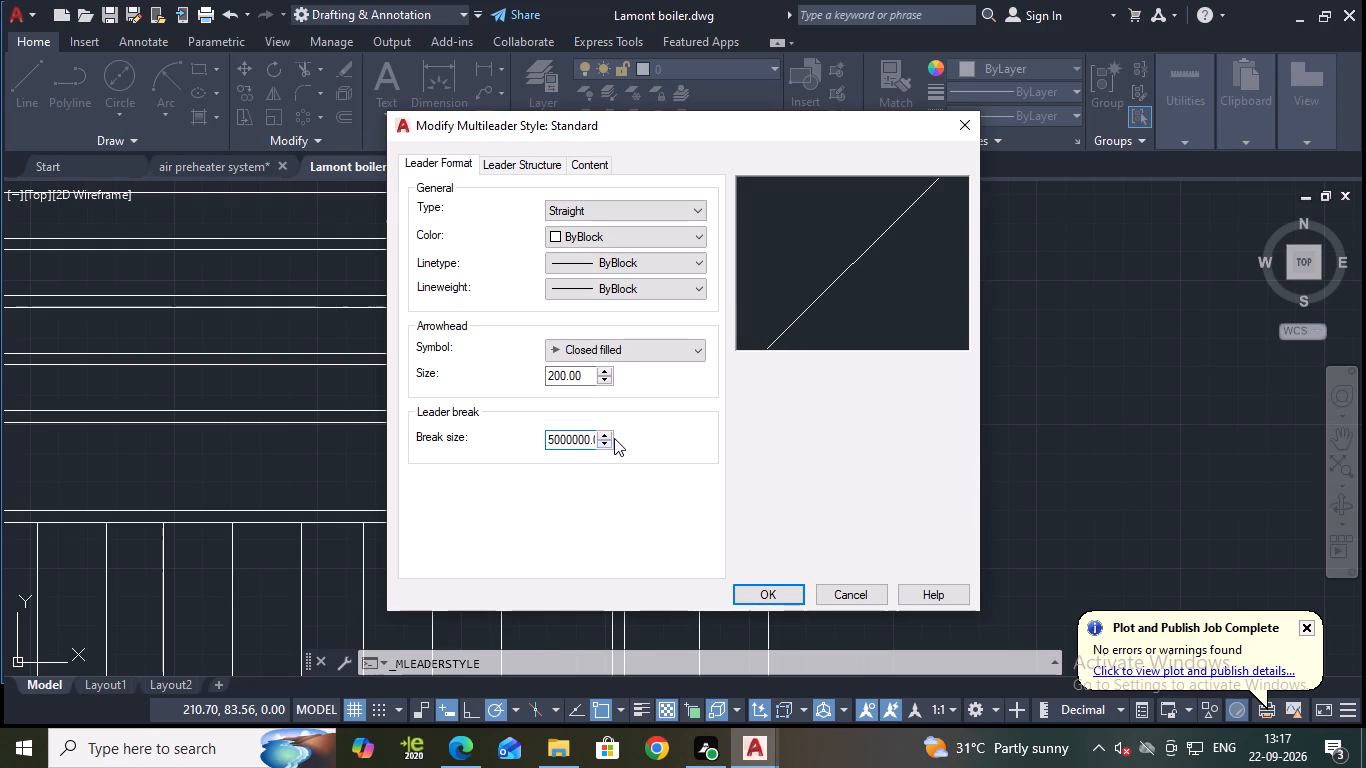
key("BackSpace")
key("BackSpace")
key("BackSpace")
key("BackSpace")
key("BackSpace")
key("BackSpace")
key("BackSpace")
key("BackSpace")
key("BackSpace")
key("BackSpace")
key("BackSpace")
key("BackSpace")
key("BackSpace")
key("BackSpace")
key("BackSpace")
key("BackSpace")
key("BackSpace")
key("BackSpace")
key("2")
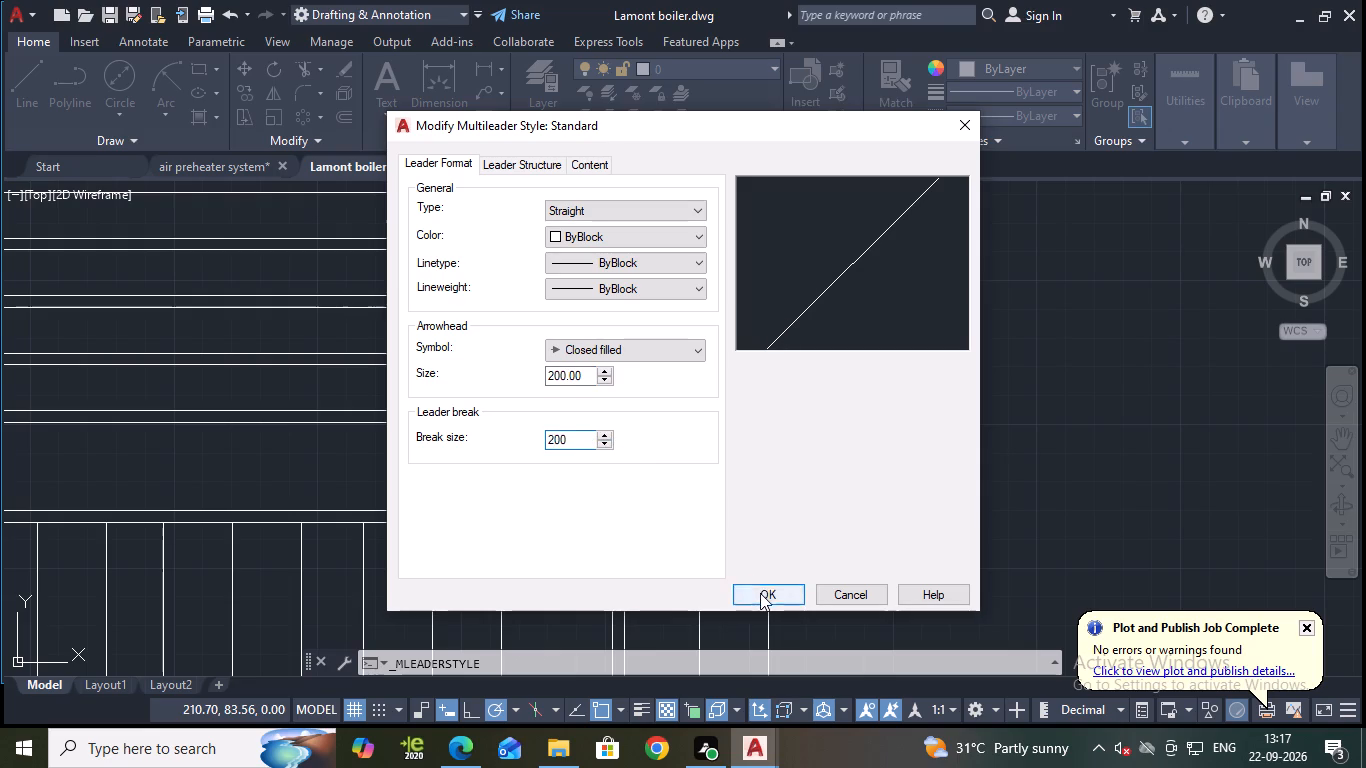
left_click(760, 593)
left_click(869, 288)
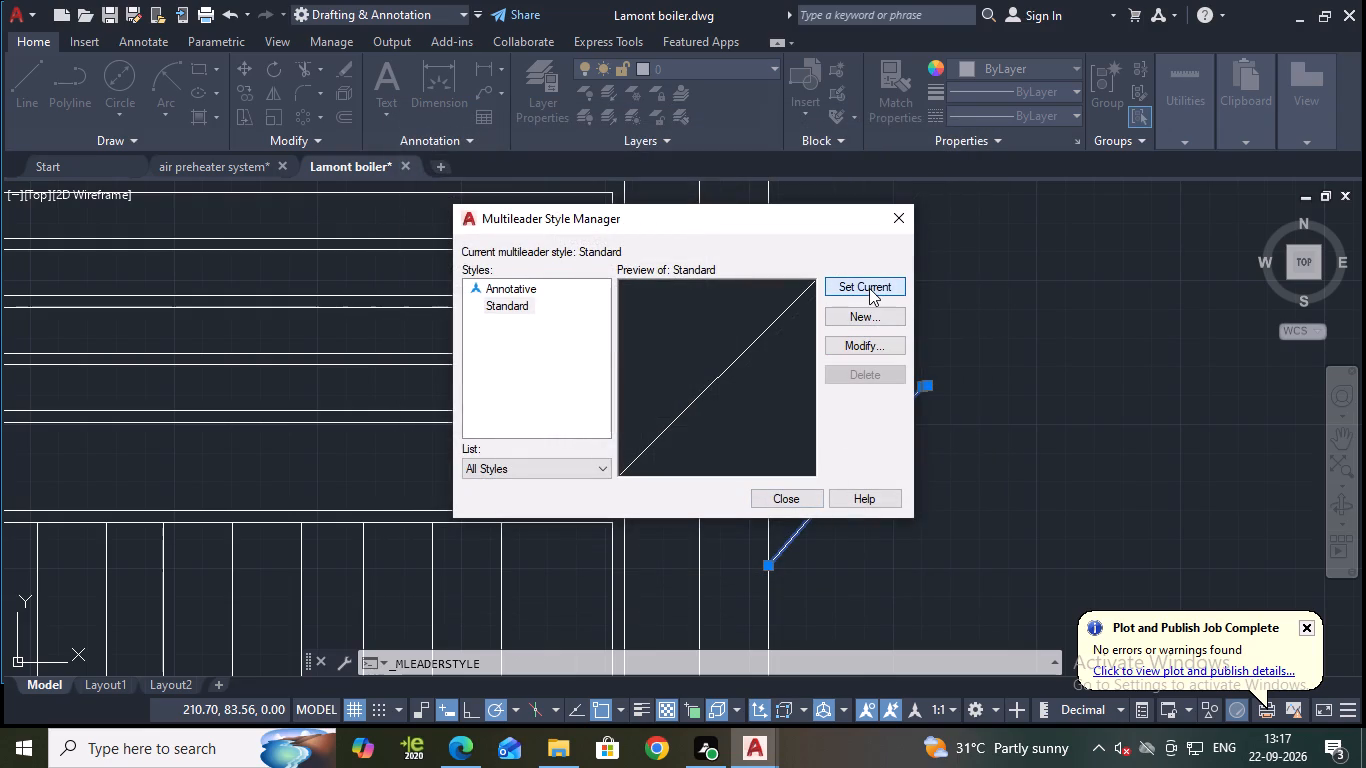
left_click(777, 494)
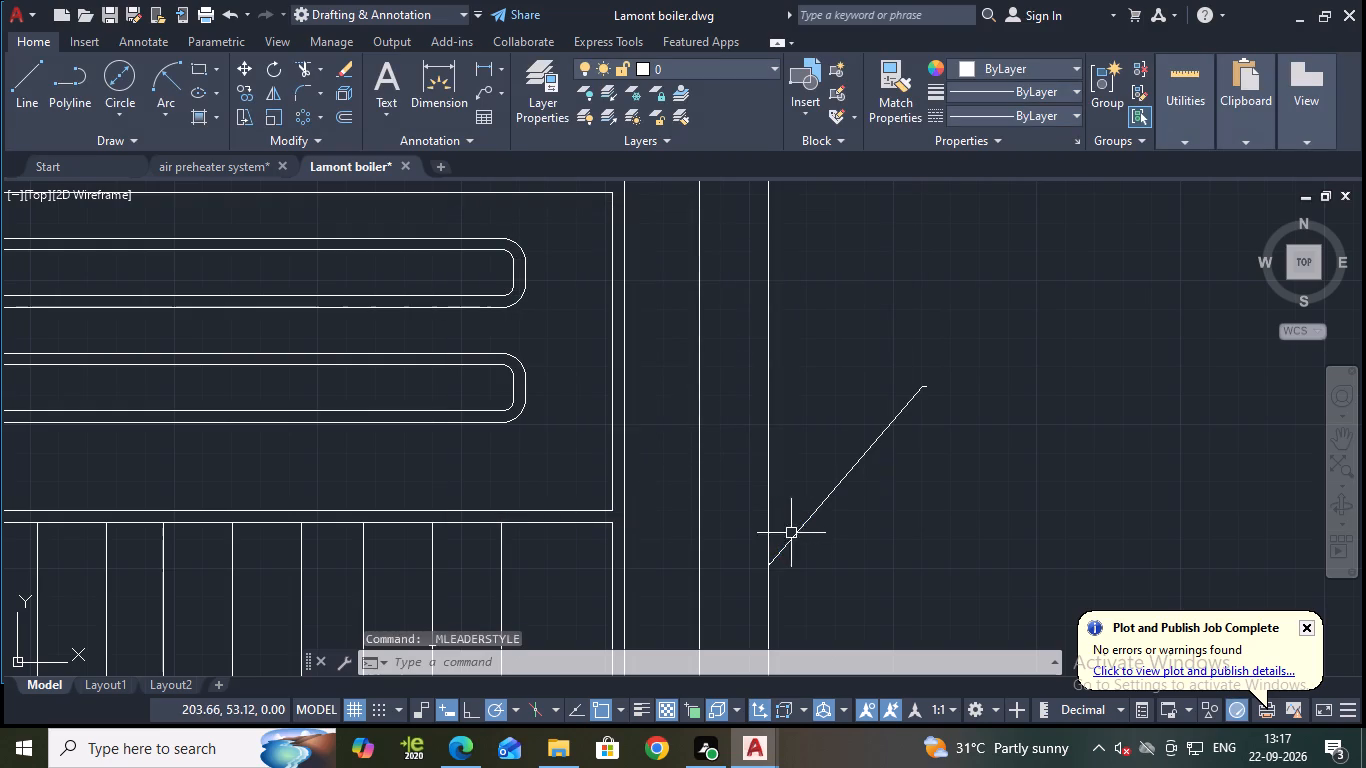
Examine the outer-wall leader's arrowhead up close and against the whole boiler drawing.
scroll(791, 569, "up", 7)
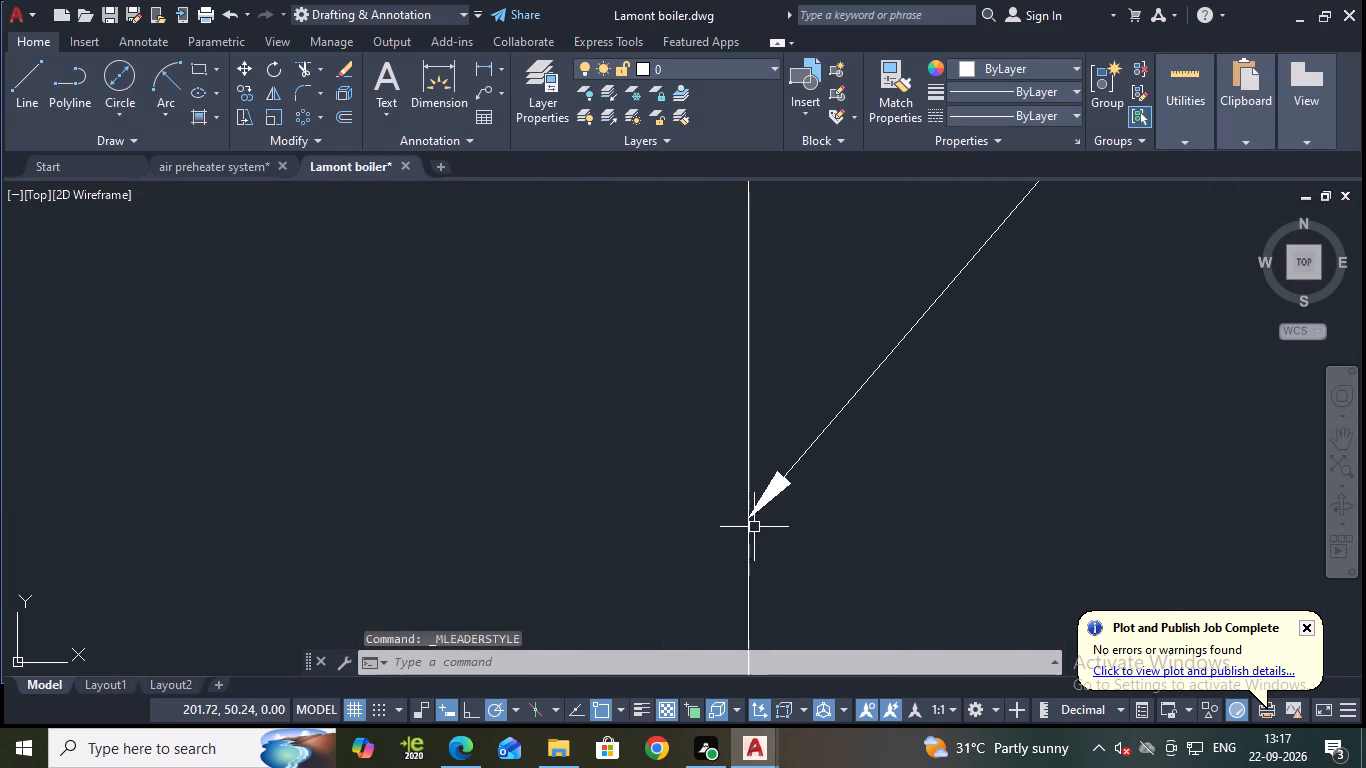
scroll(829, 498, "down", 10)
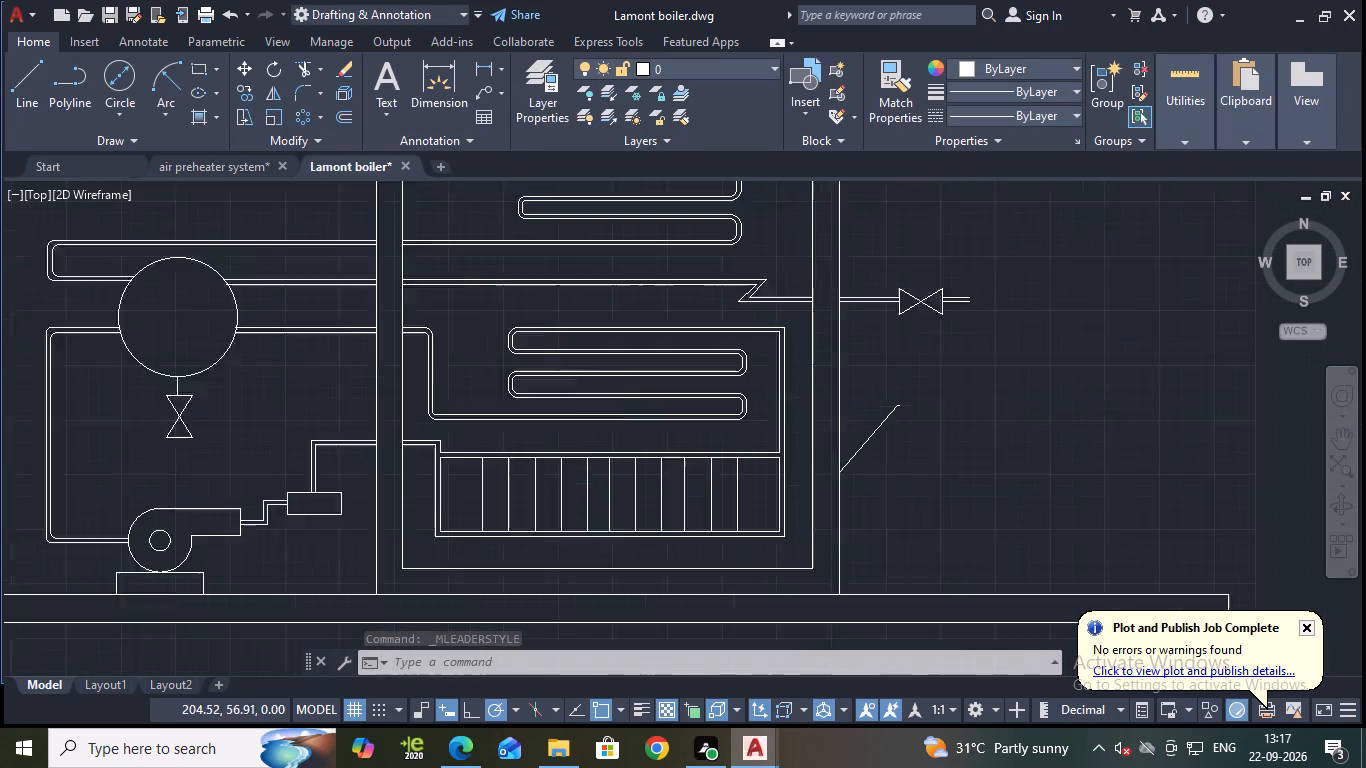
scroll(910, 439, "up", 1)
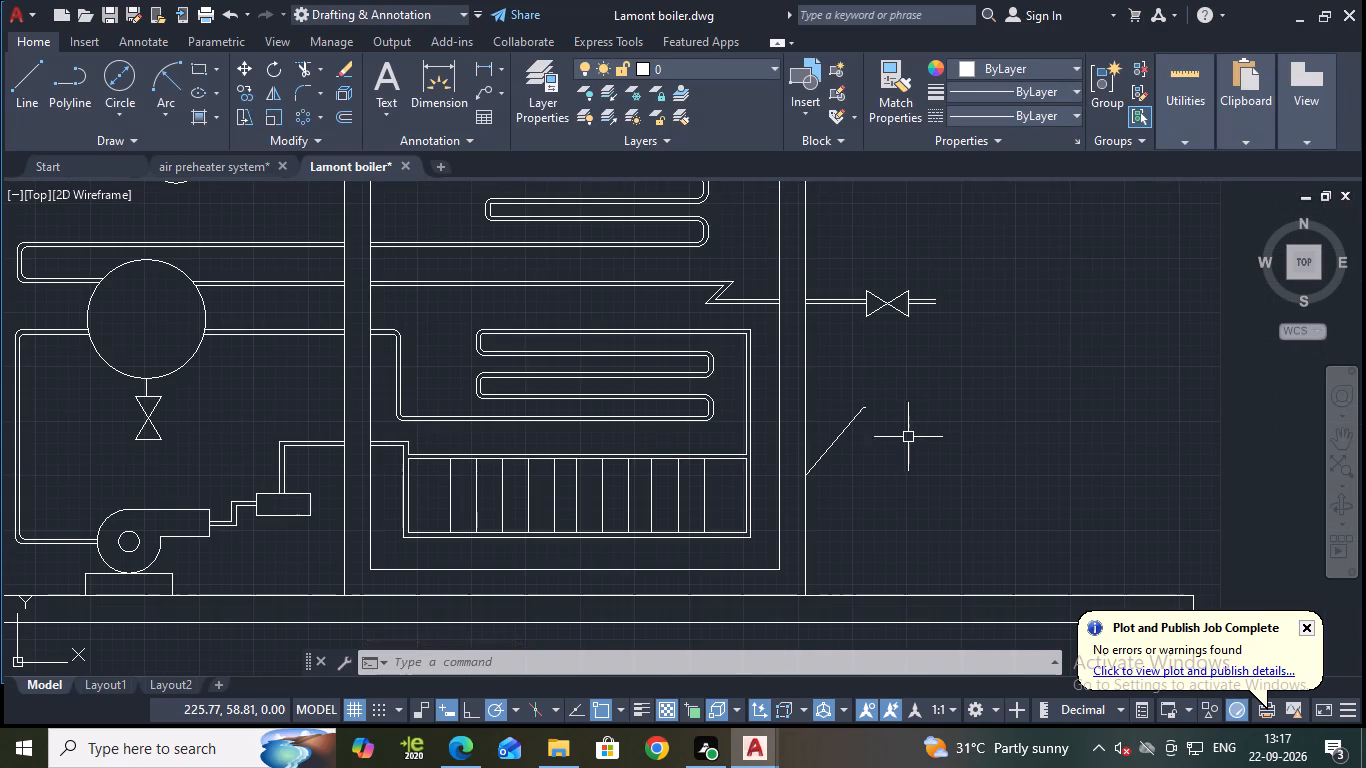
scroll(1051, 283, "down", 1)
middle_click_drag(1007, 266, 966, 406)
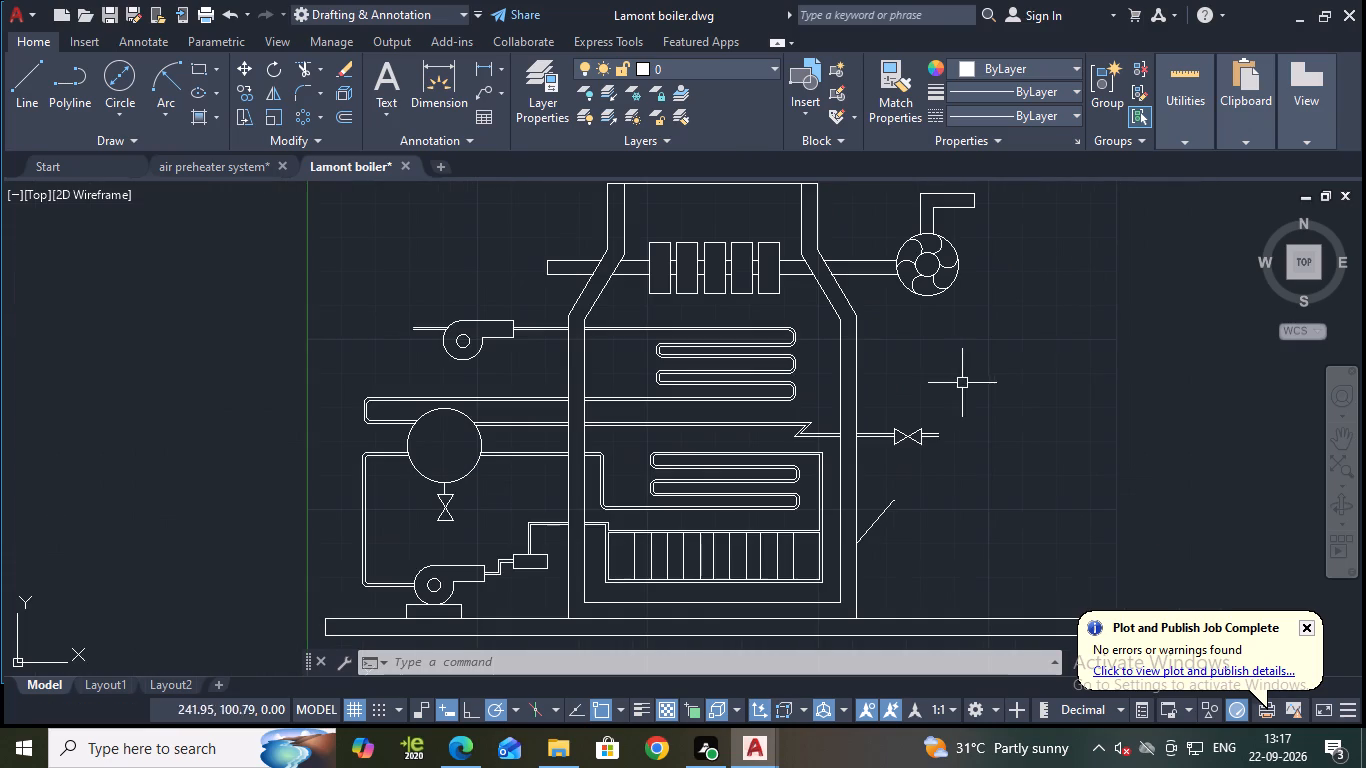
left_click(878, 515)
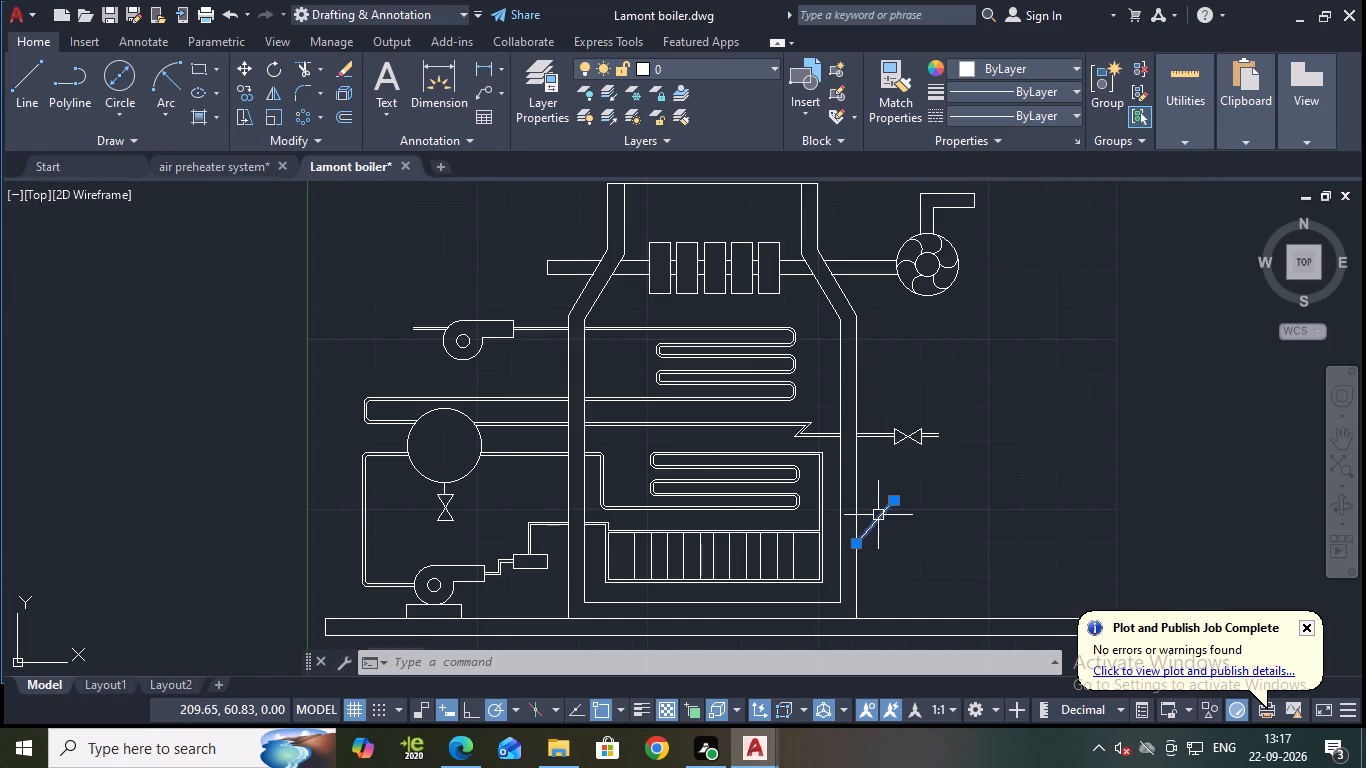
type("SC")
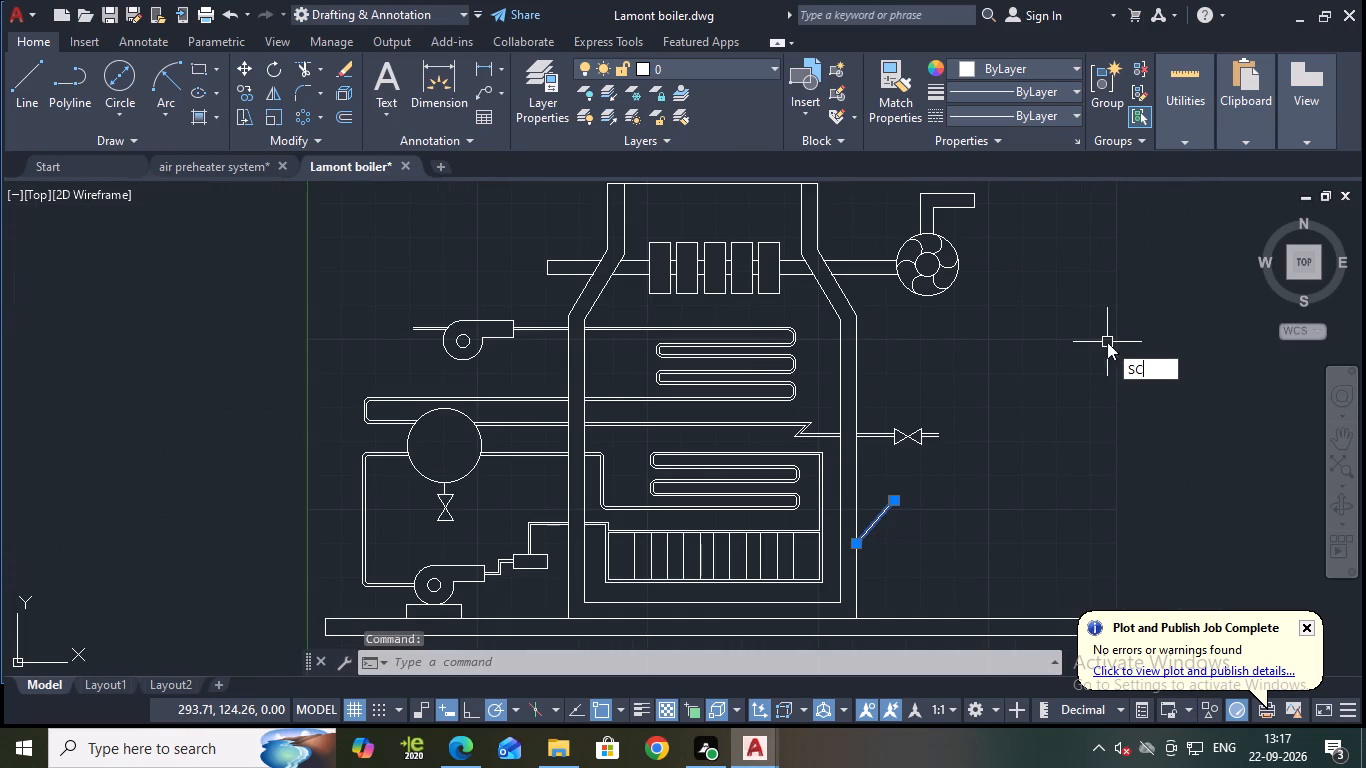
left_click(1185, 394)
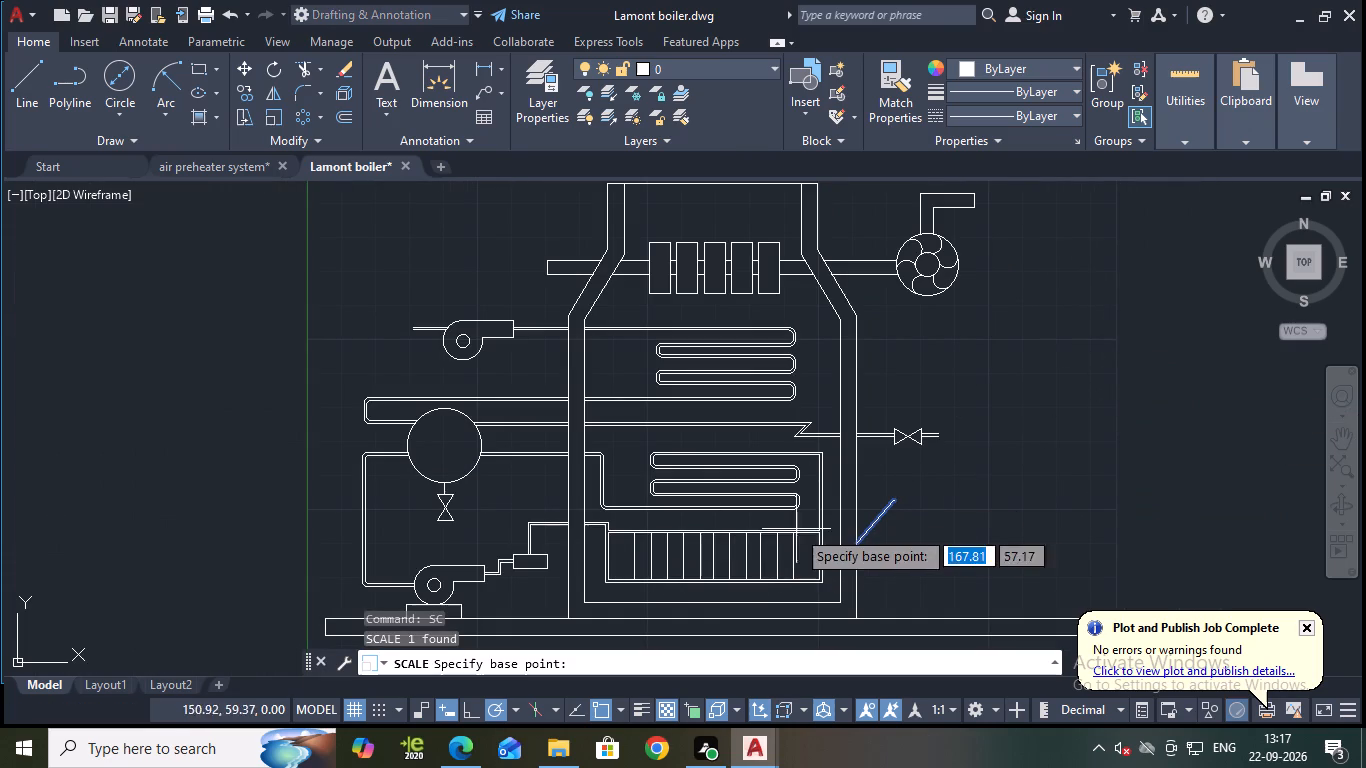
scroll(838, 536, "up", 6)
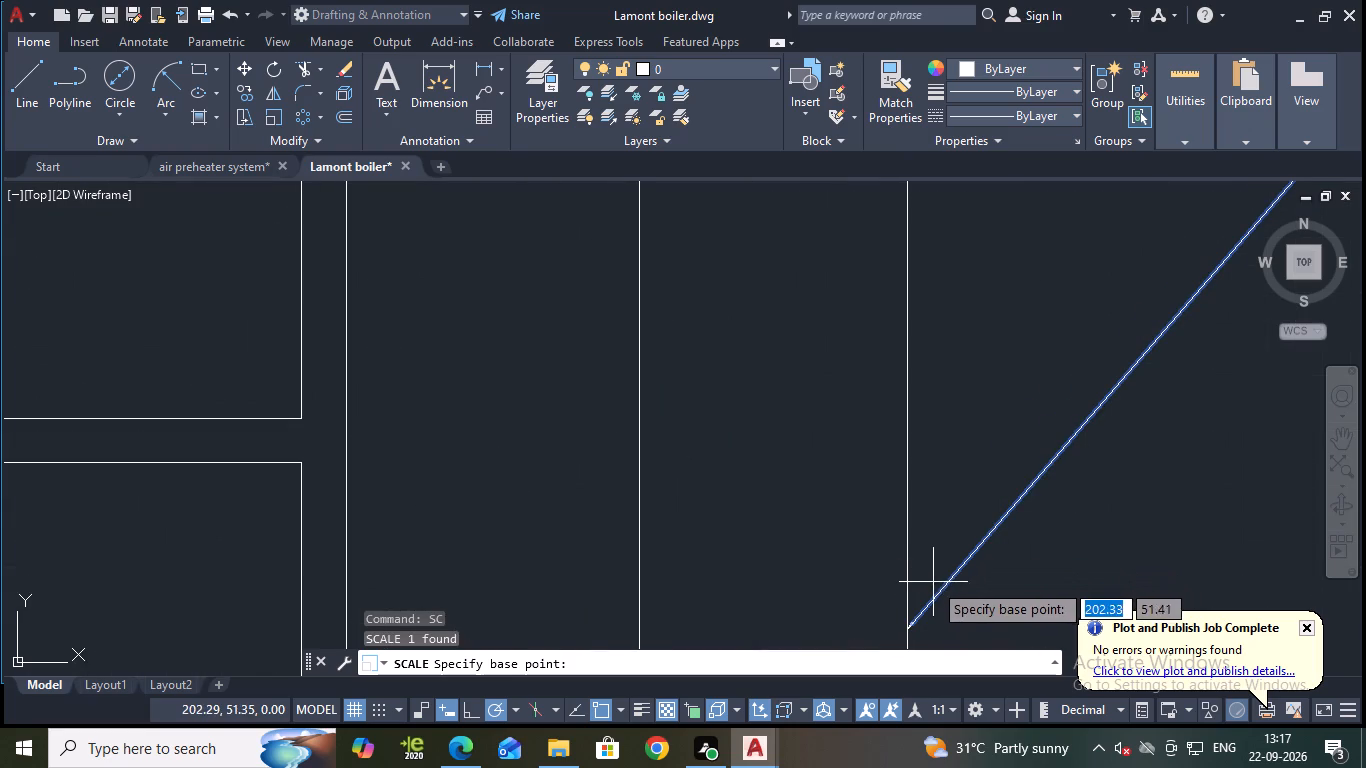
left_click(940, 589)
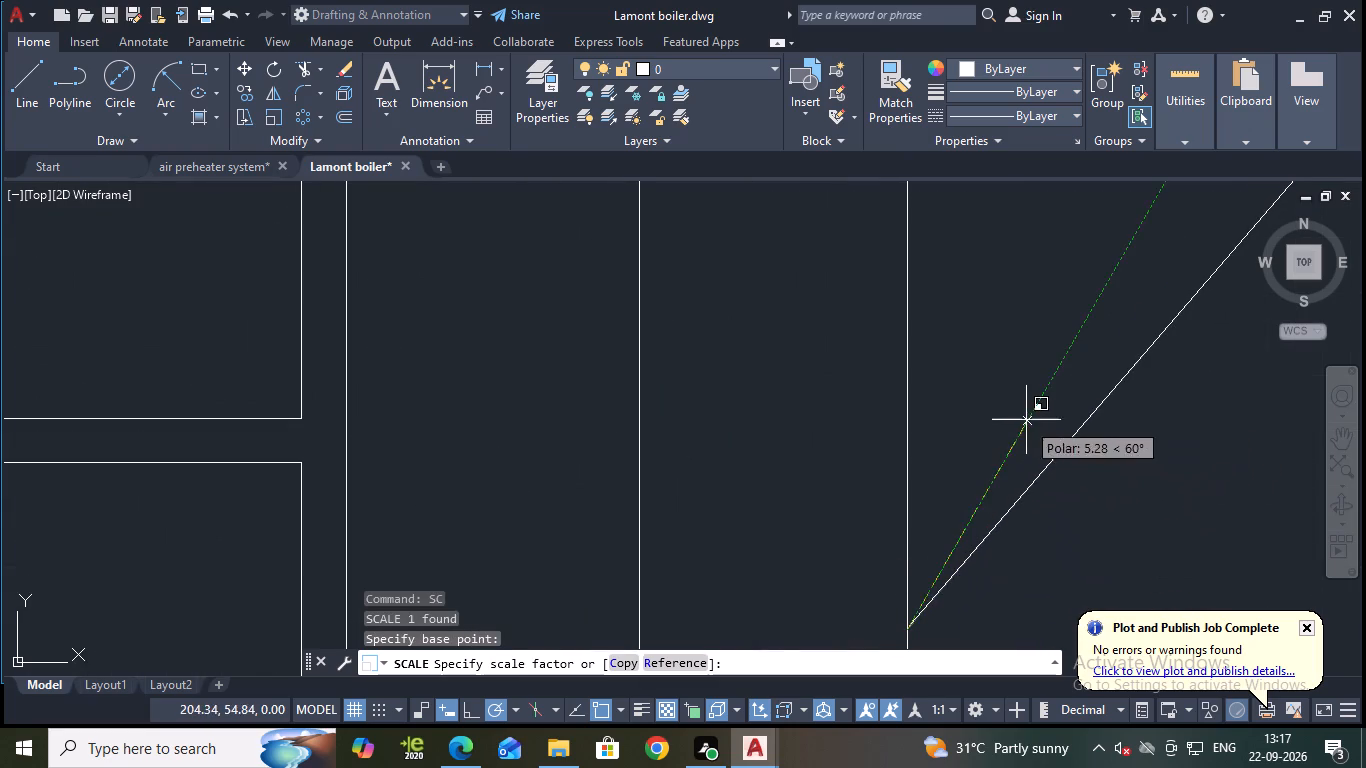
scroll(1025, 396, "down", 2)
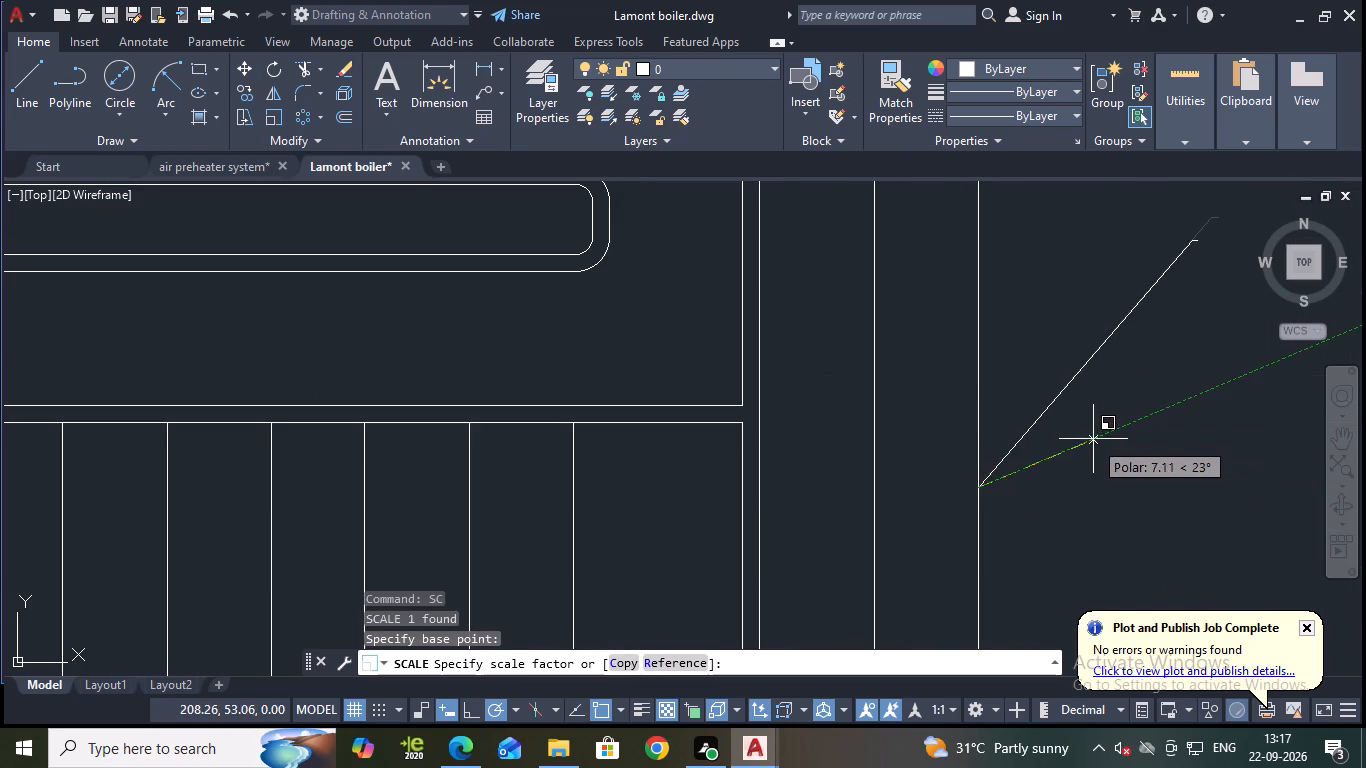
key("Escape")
Erase the existing leader attached to the boiler's outer wall.
left_click(1047, 402)
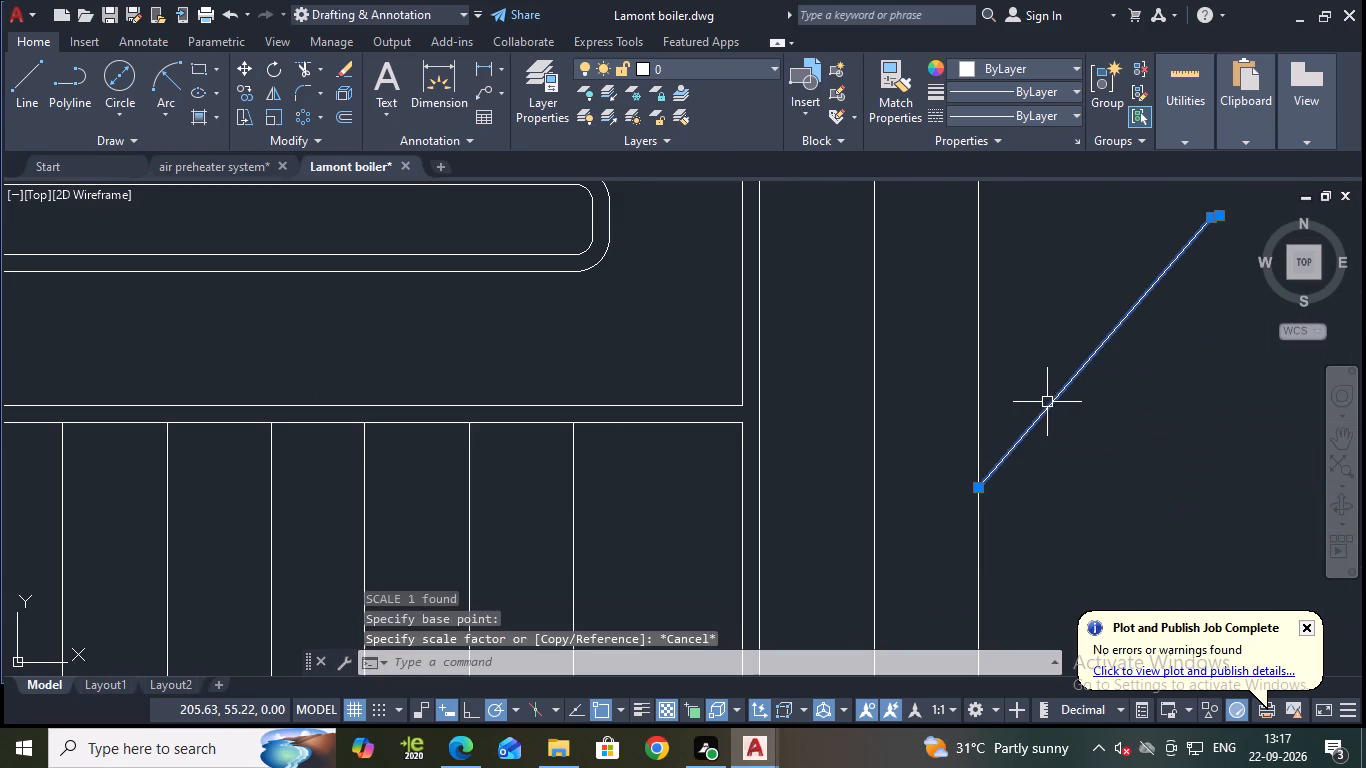
key("e")
key("Return")
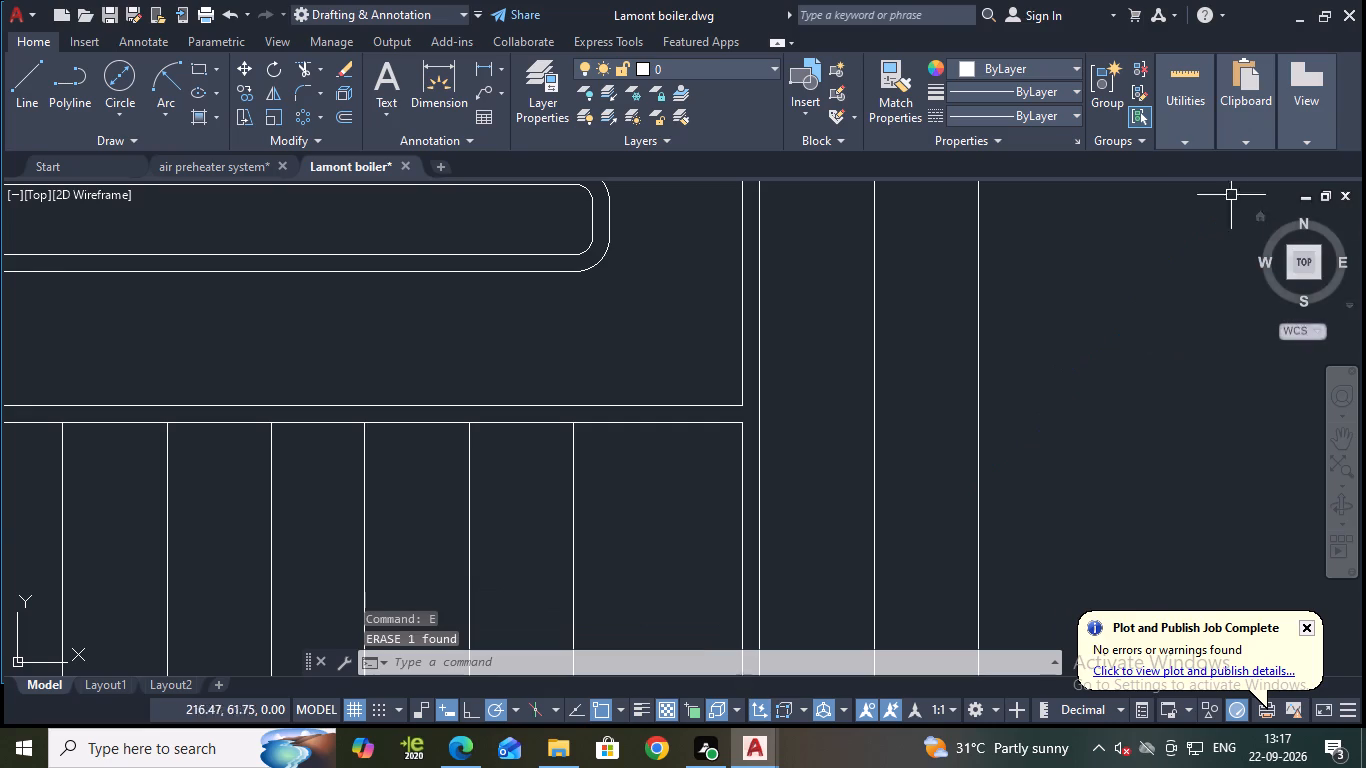
Place a new multileader with its arrowhead on the boiler's outer wall below the valve, rising outward about 15 units at 45°.
scroll(1140, 297, "down", 2)
middle_click_drag(1126, 300, 1067, 460)
scroll(1095, 405, "down", 1)
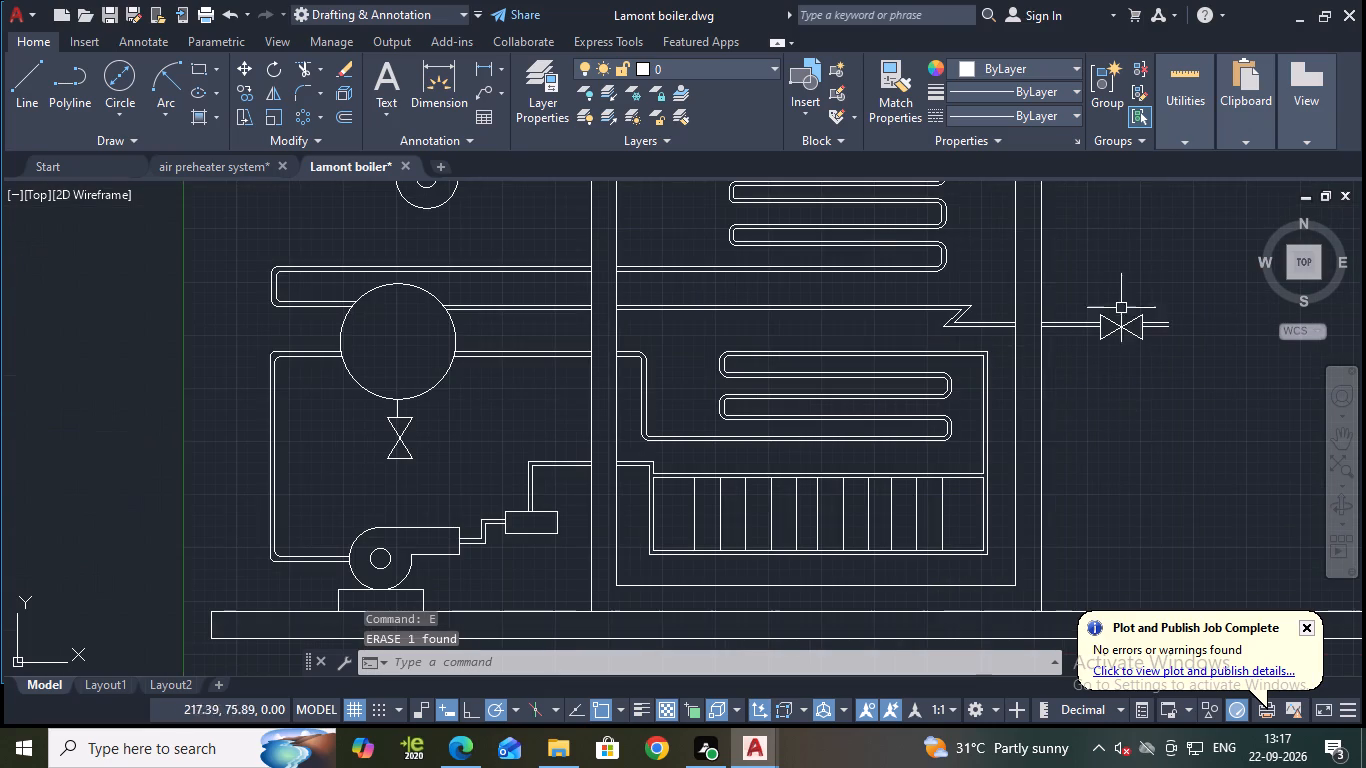
scroll(1123, 260, "down", 1)
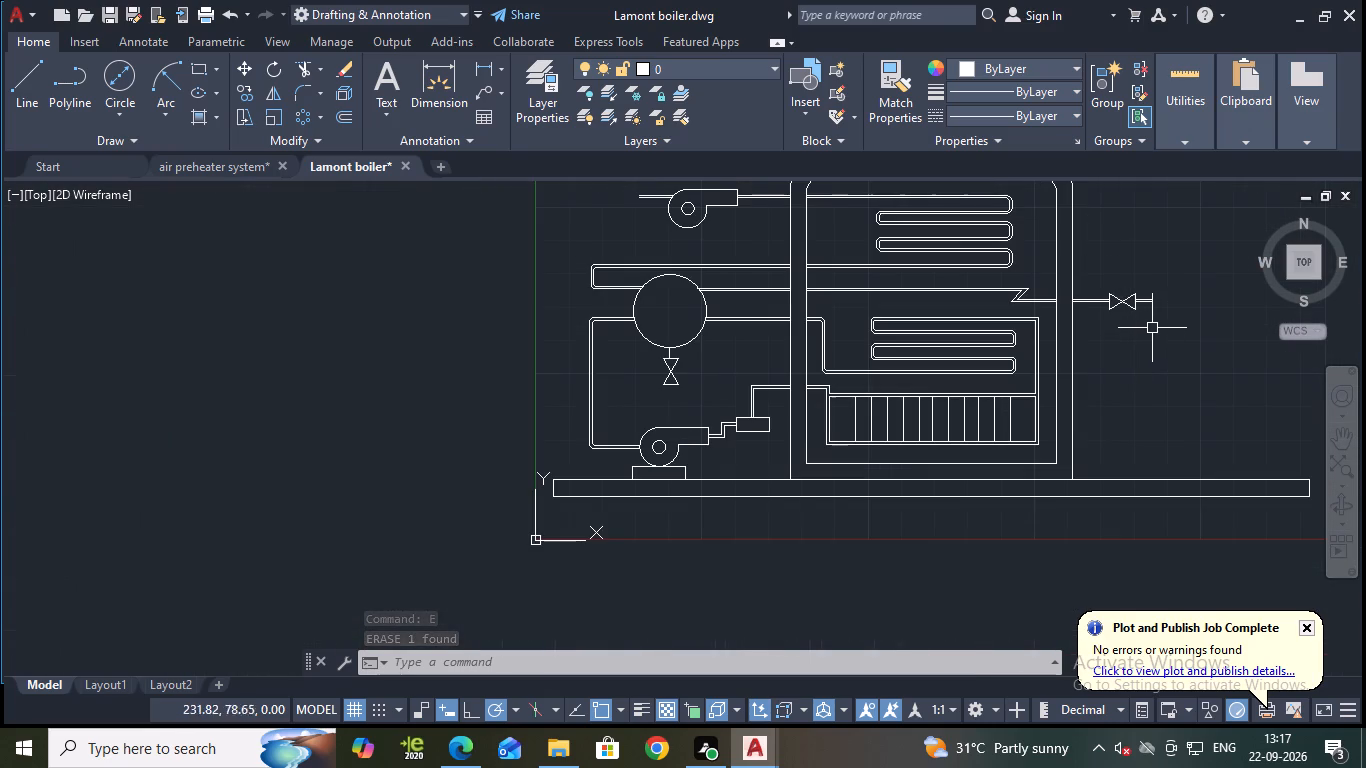
middle_click_drag(1167, 322, 1054, 360)
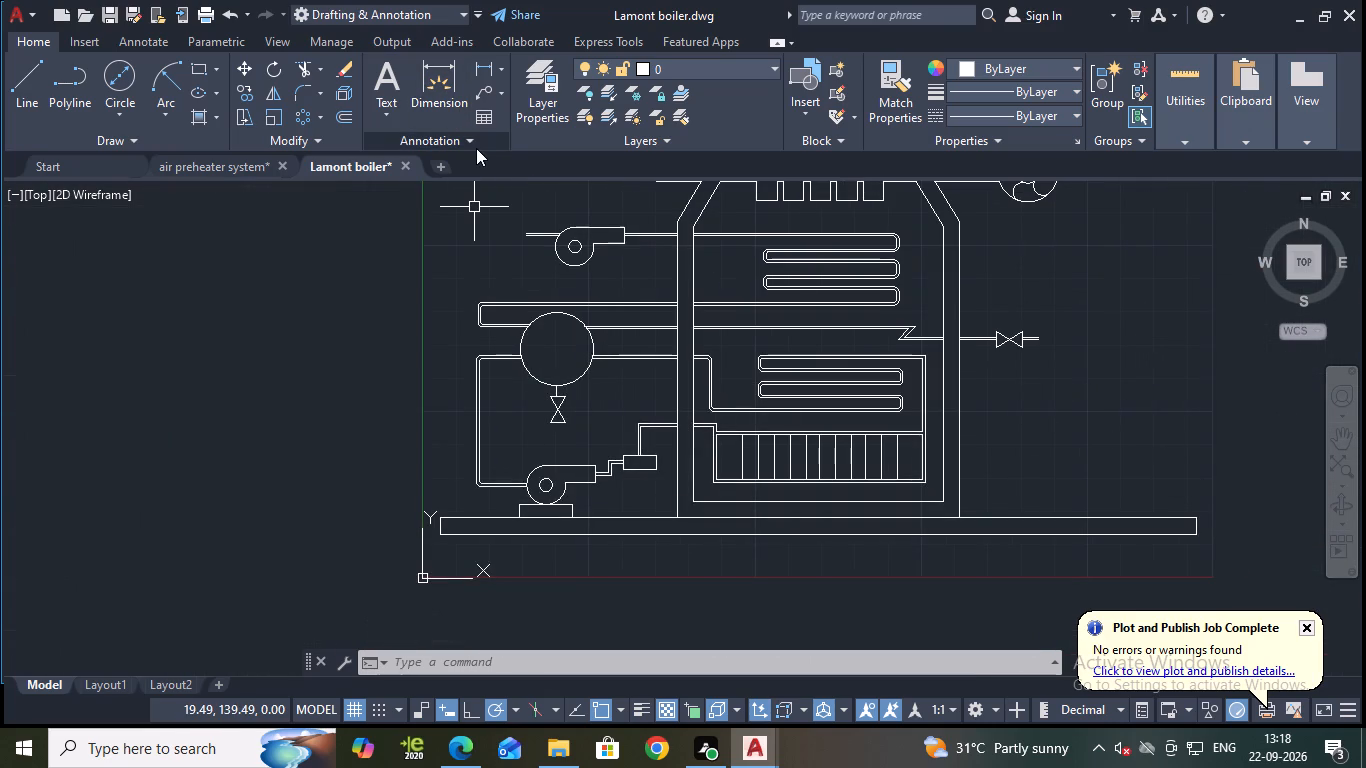
left_click(472, 142)
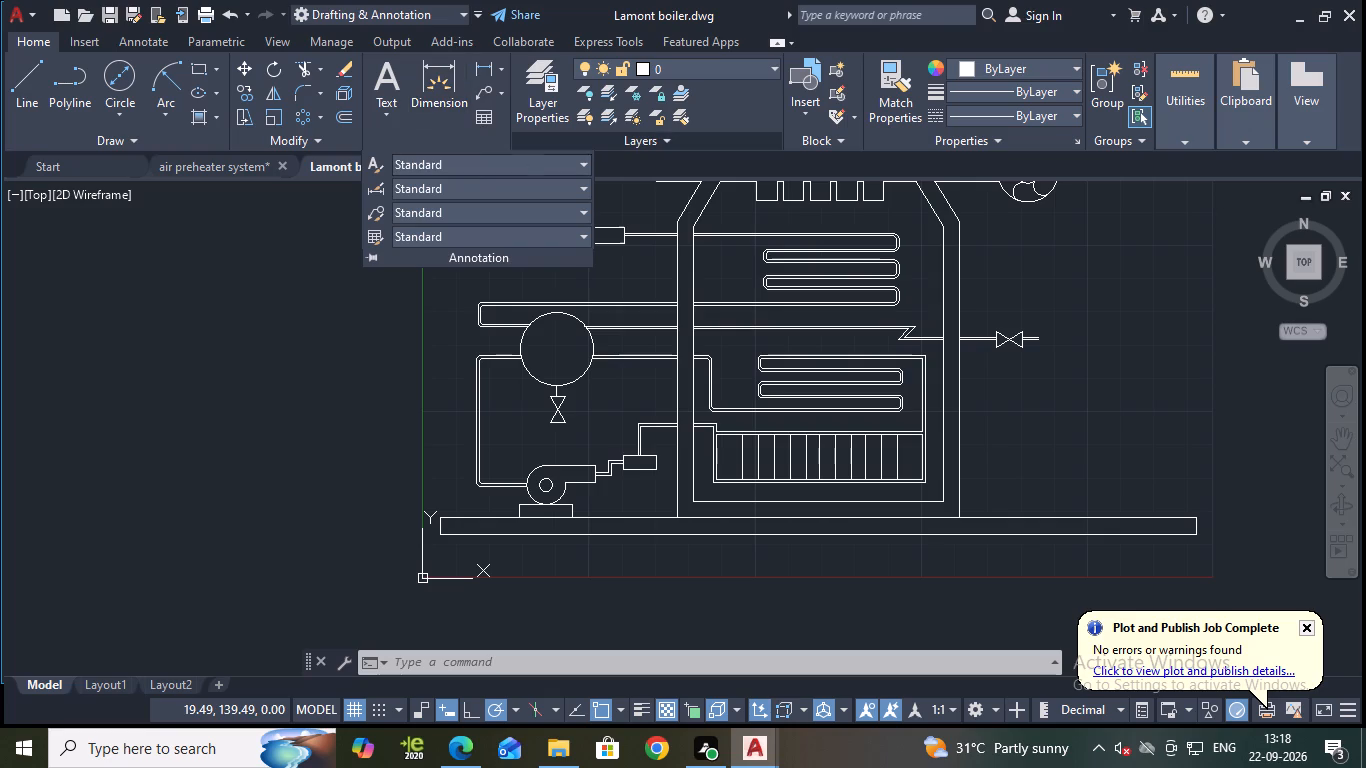
key("Escape")
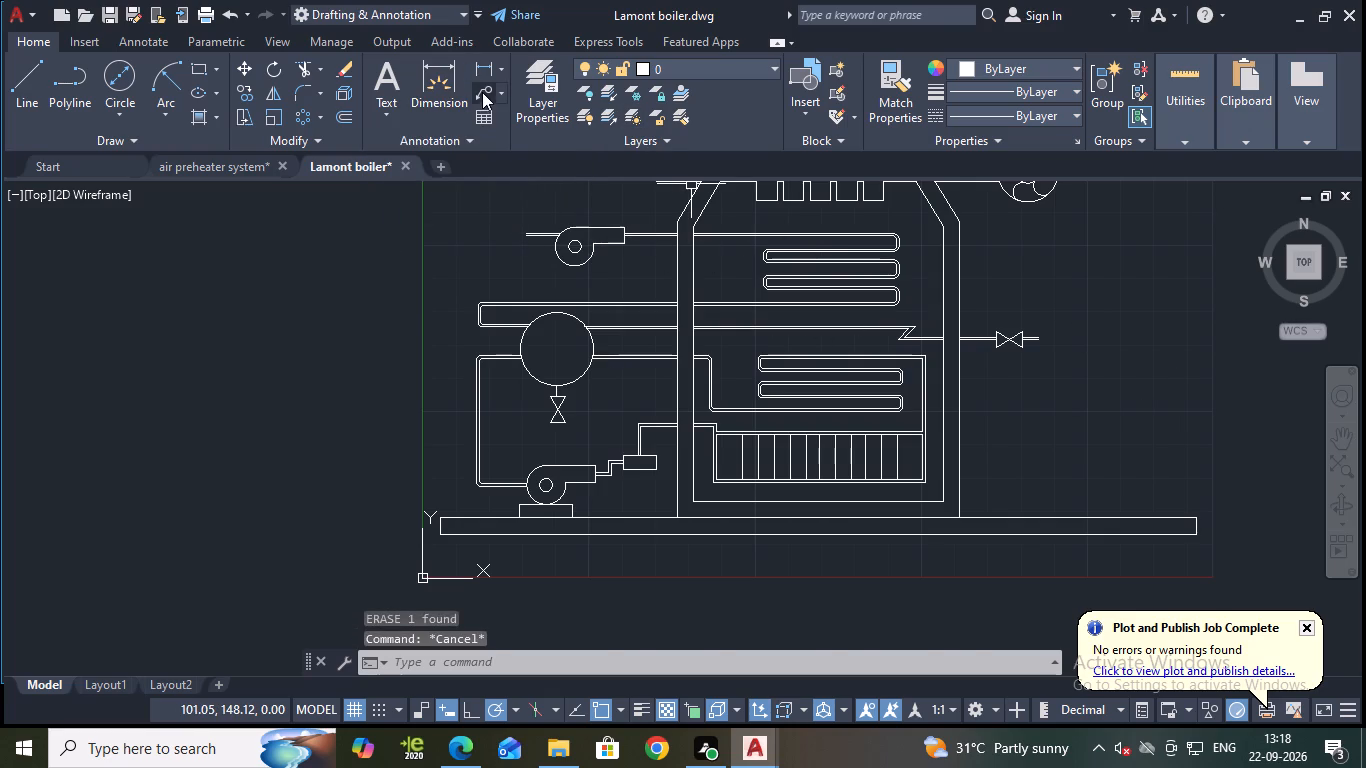
left_click(482, 92)
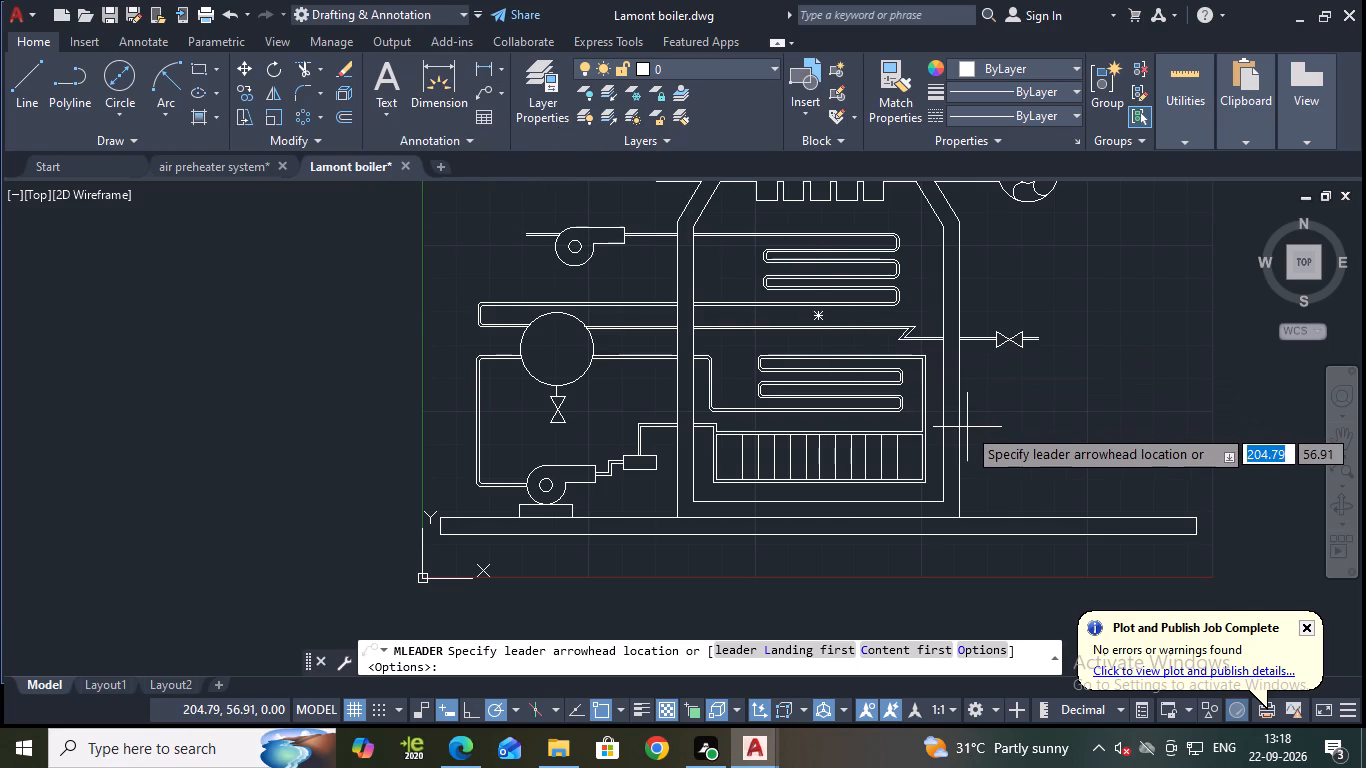
left_click(962, 437)
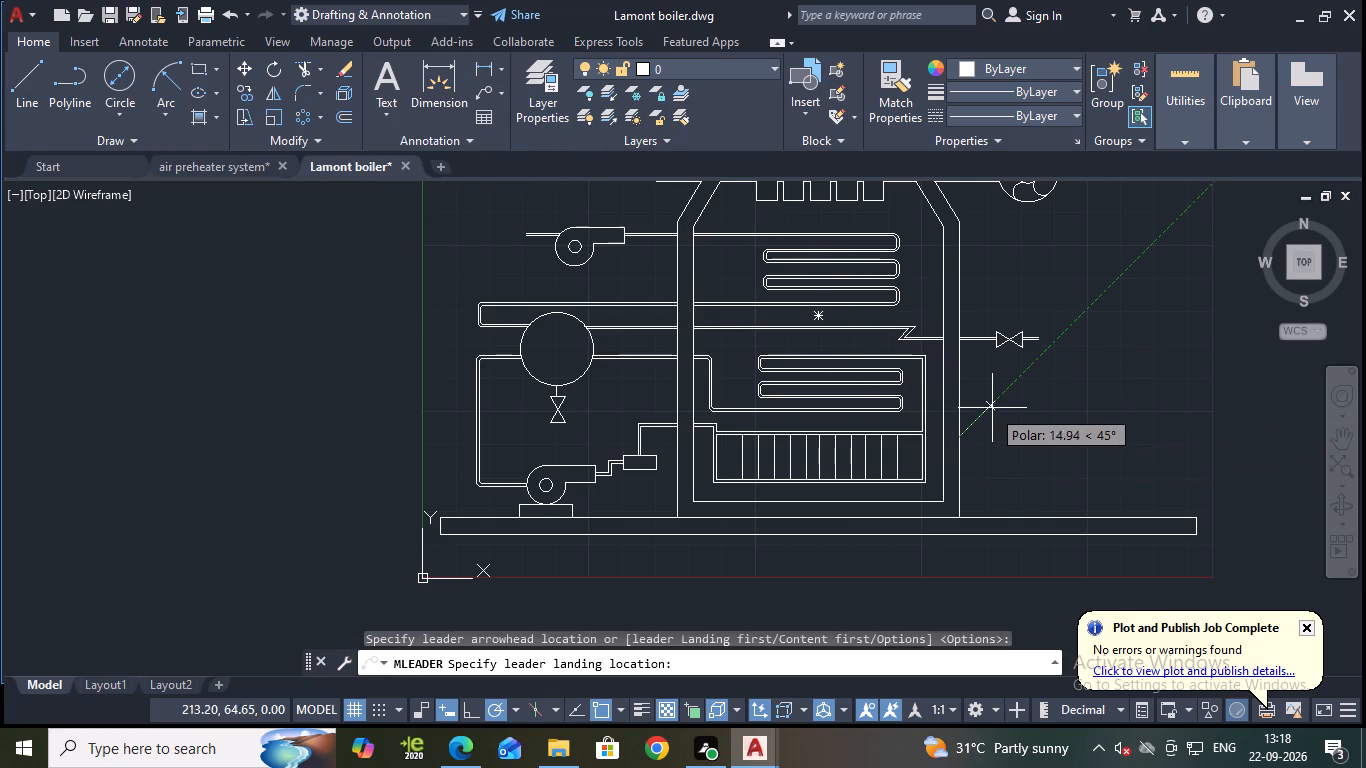
left_click(993, 407)
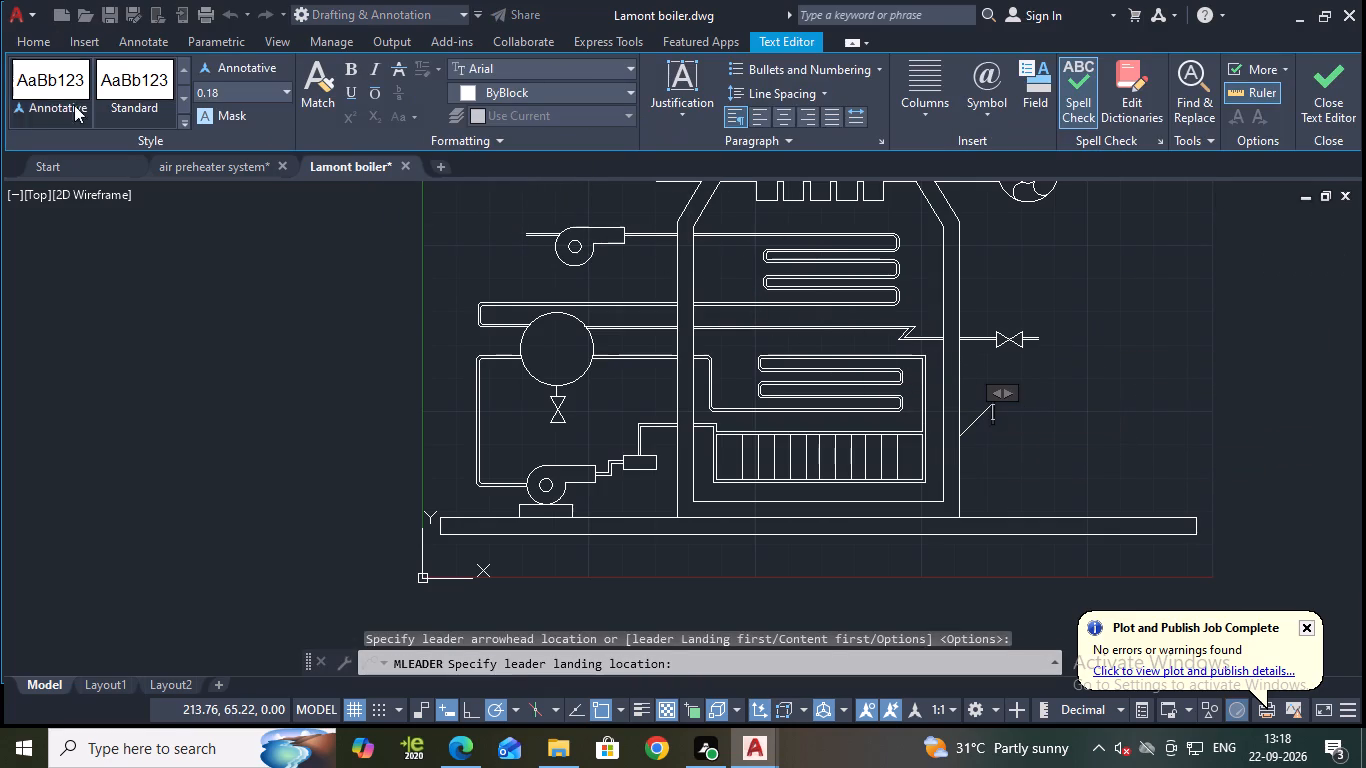
Set the new leader's text height to 5.40.
left_click(279, 100)
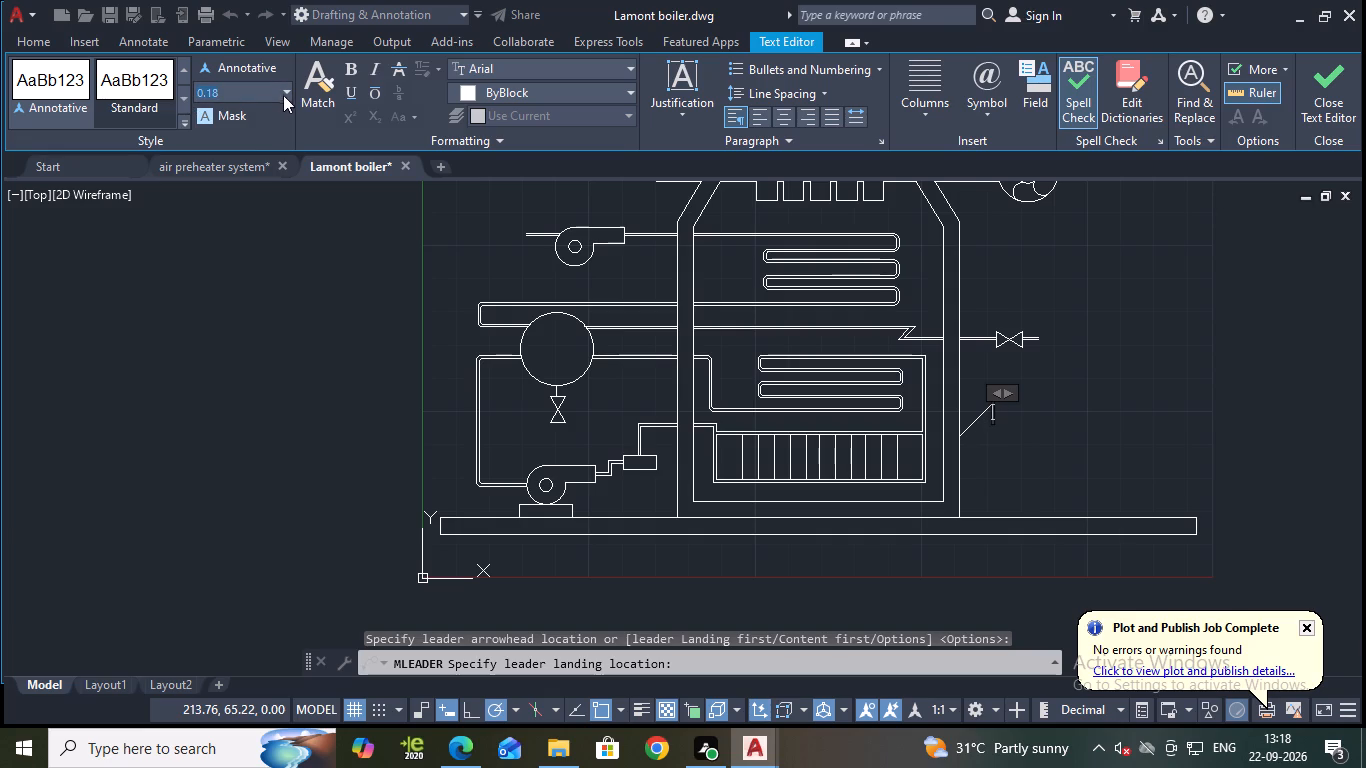
left_click(281, 92)
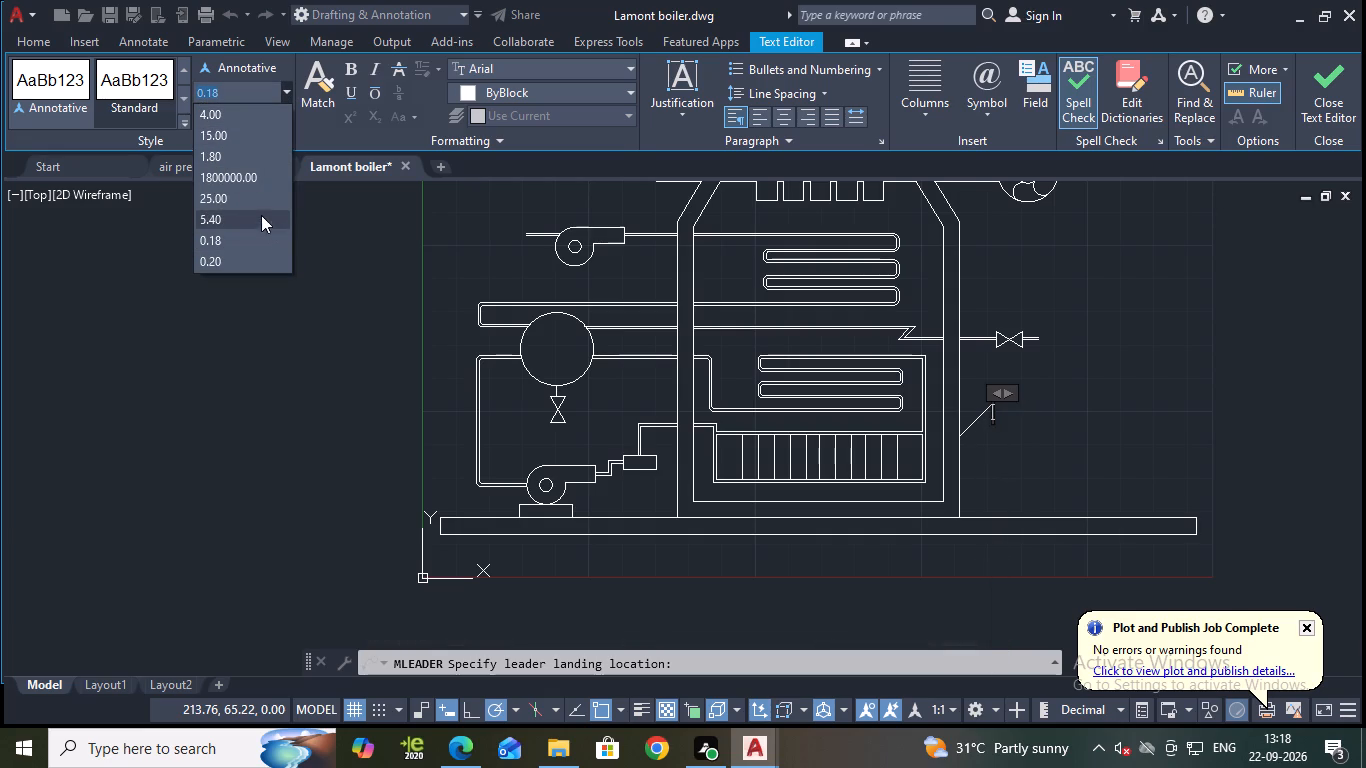
left_click(208, 221)
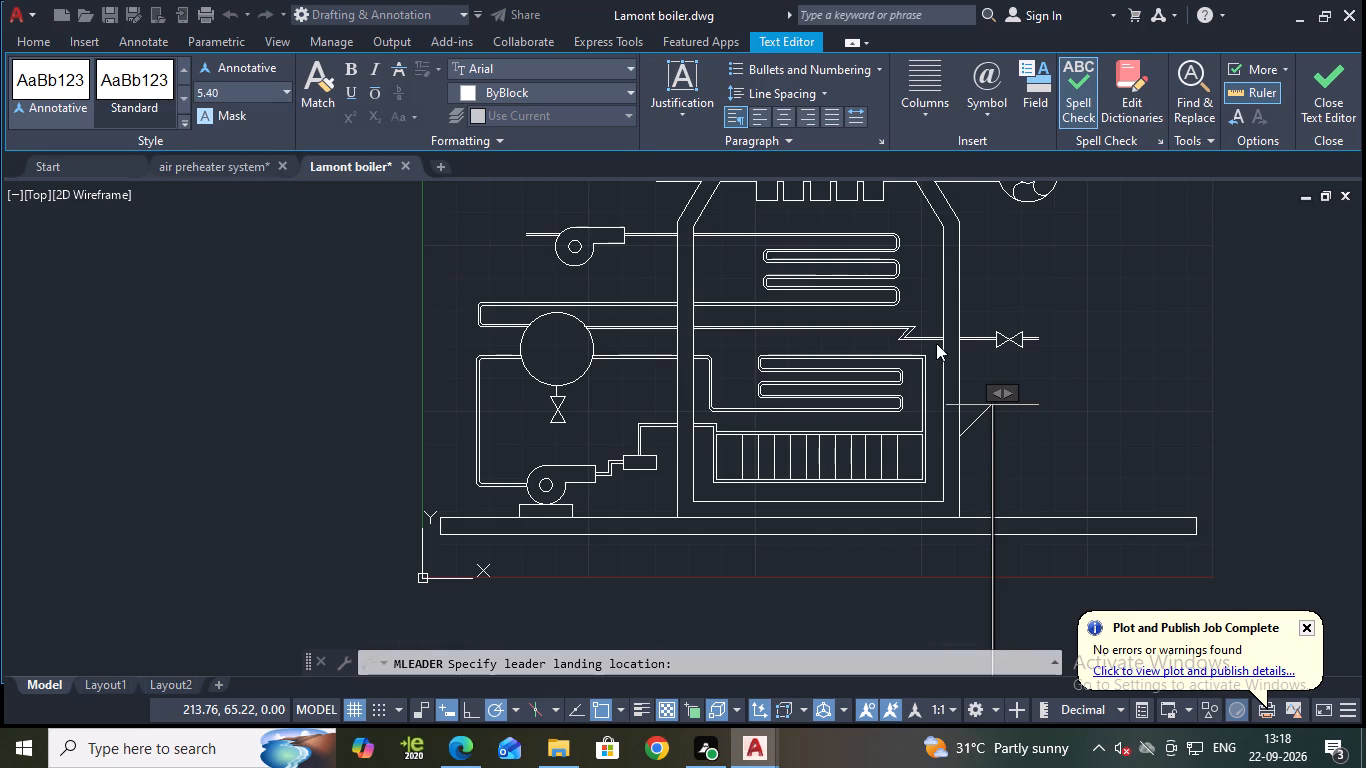
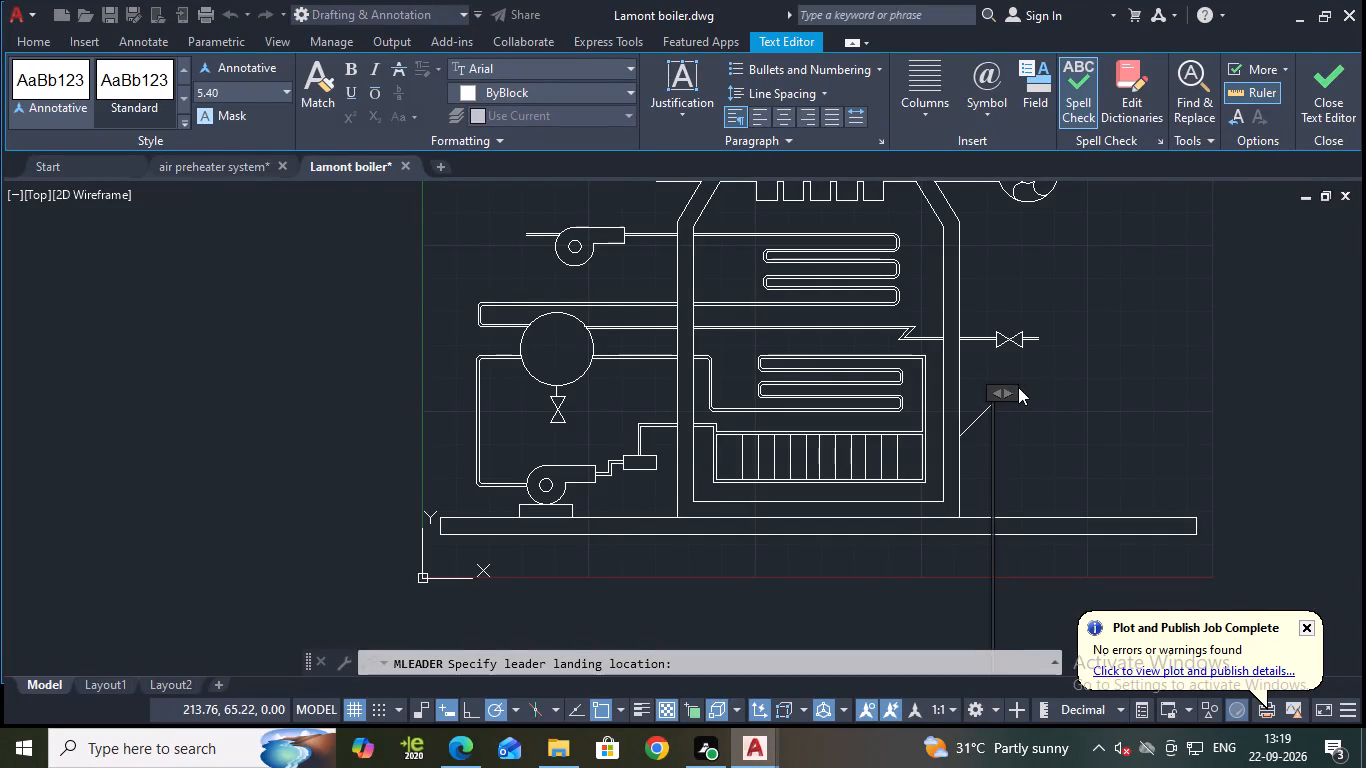
Discard the leader's text and erase the new leader from the boiler's outer wall.
key("Escape")
left_click(803, 373)
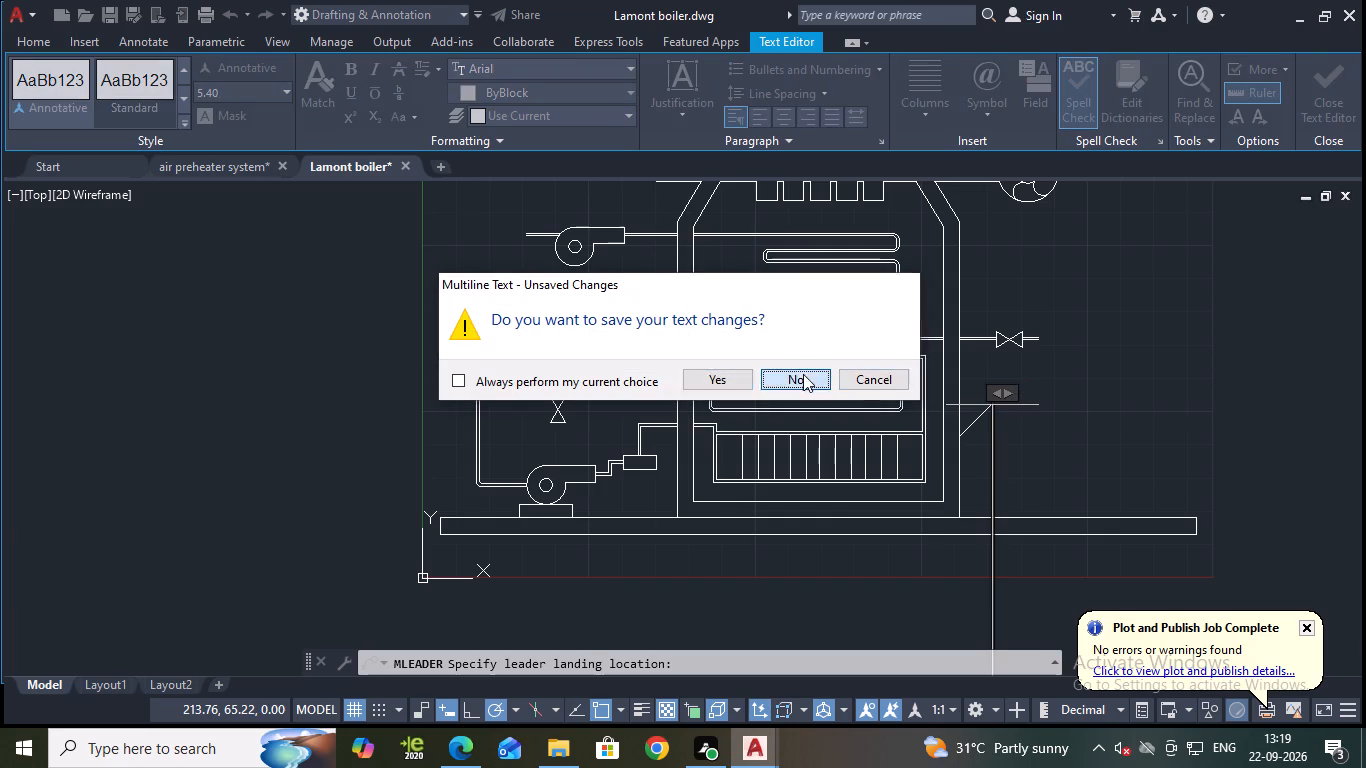
left_click(976, 419)
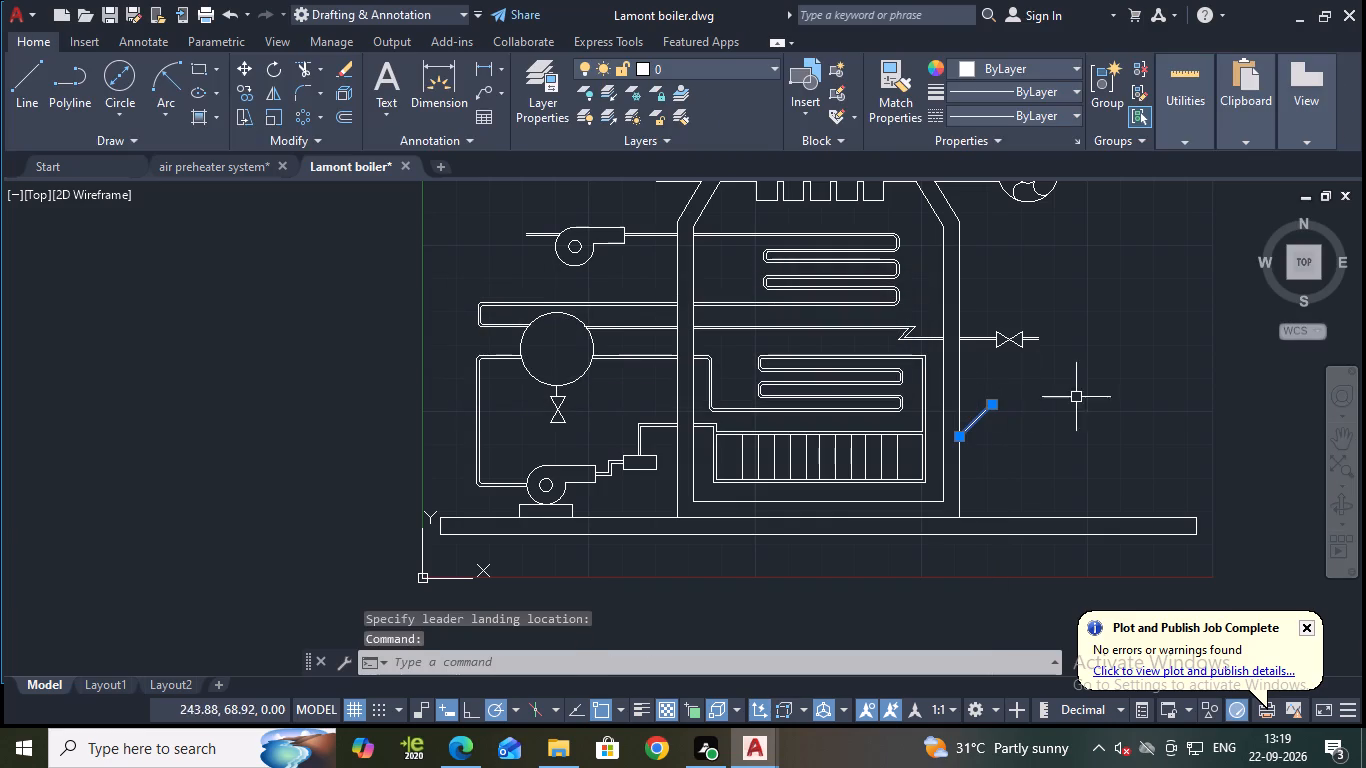
key("e")
key("Return")
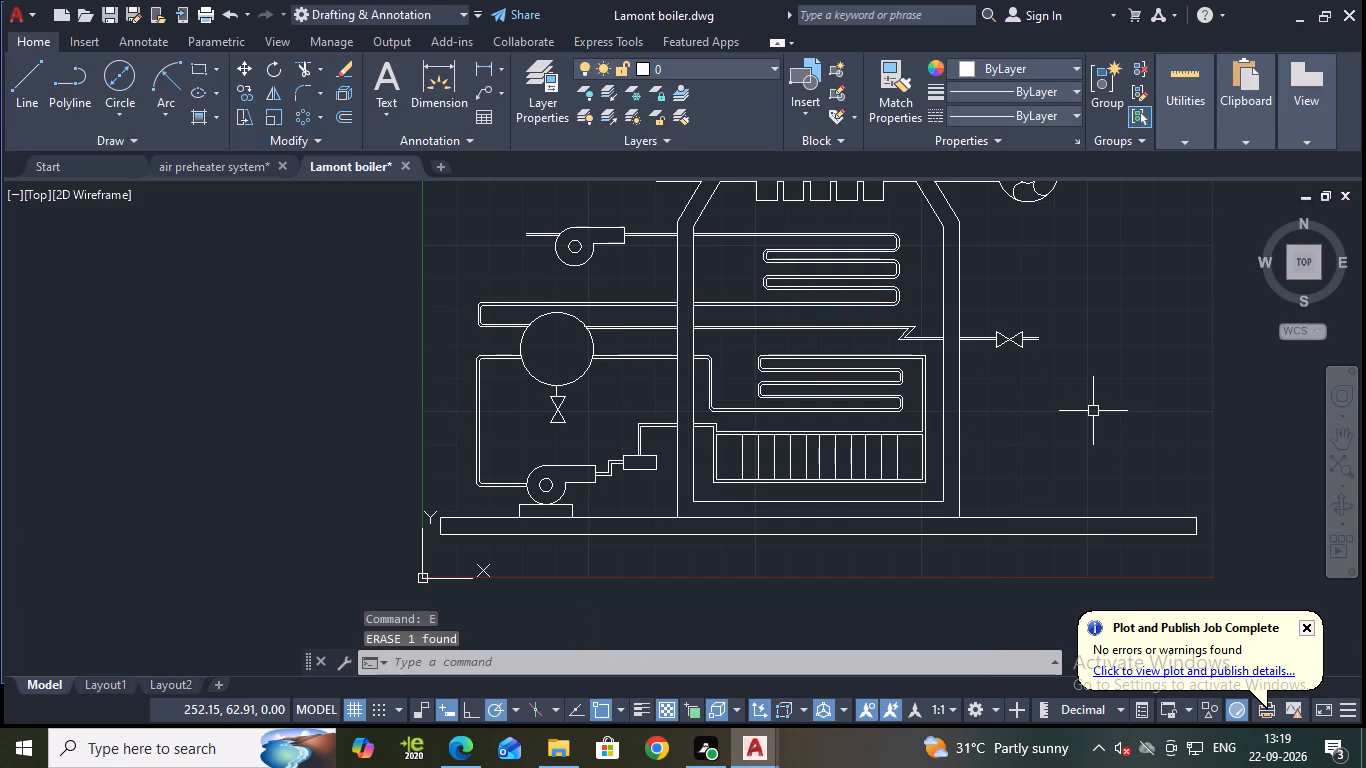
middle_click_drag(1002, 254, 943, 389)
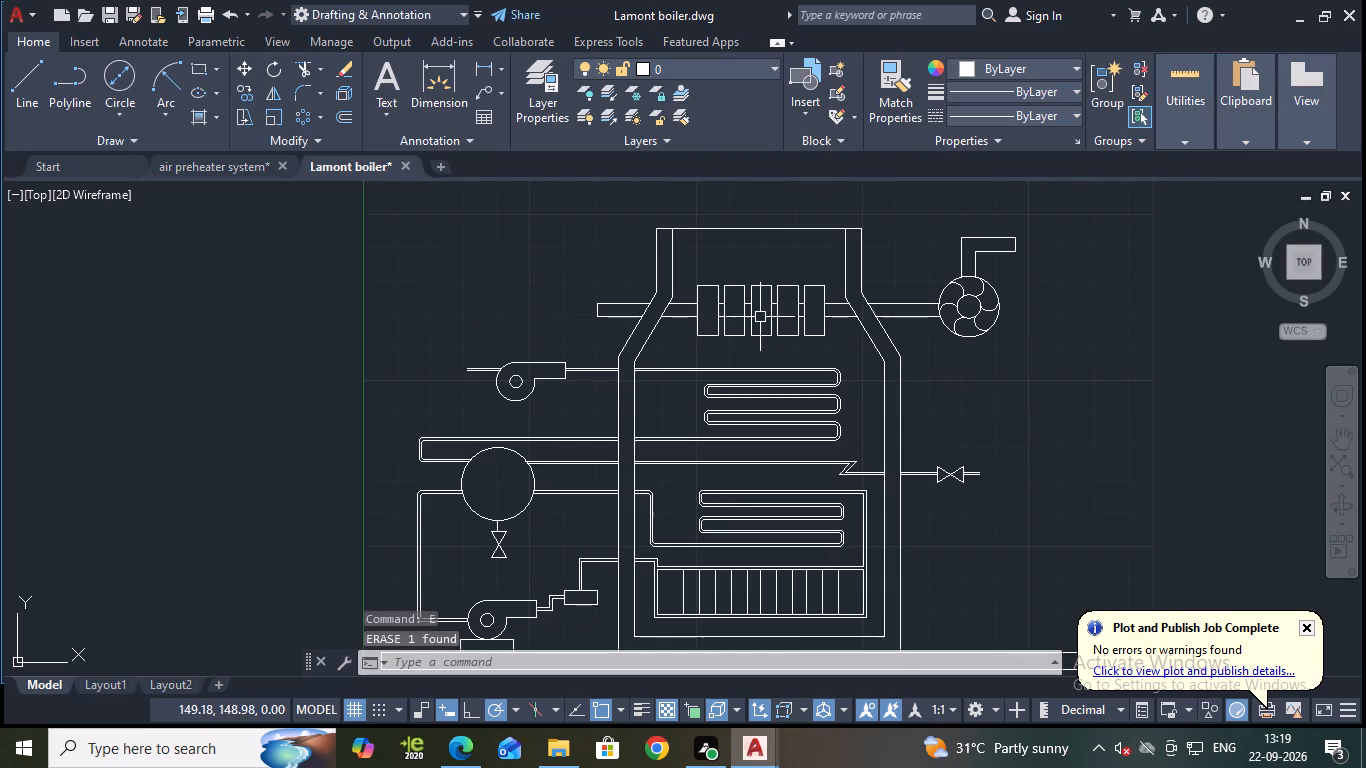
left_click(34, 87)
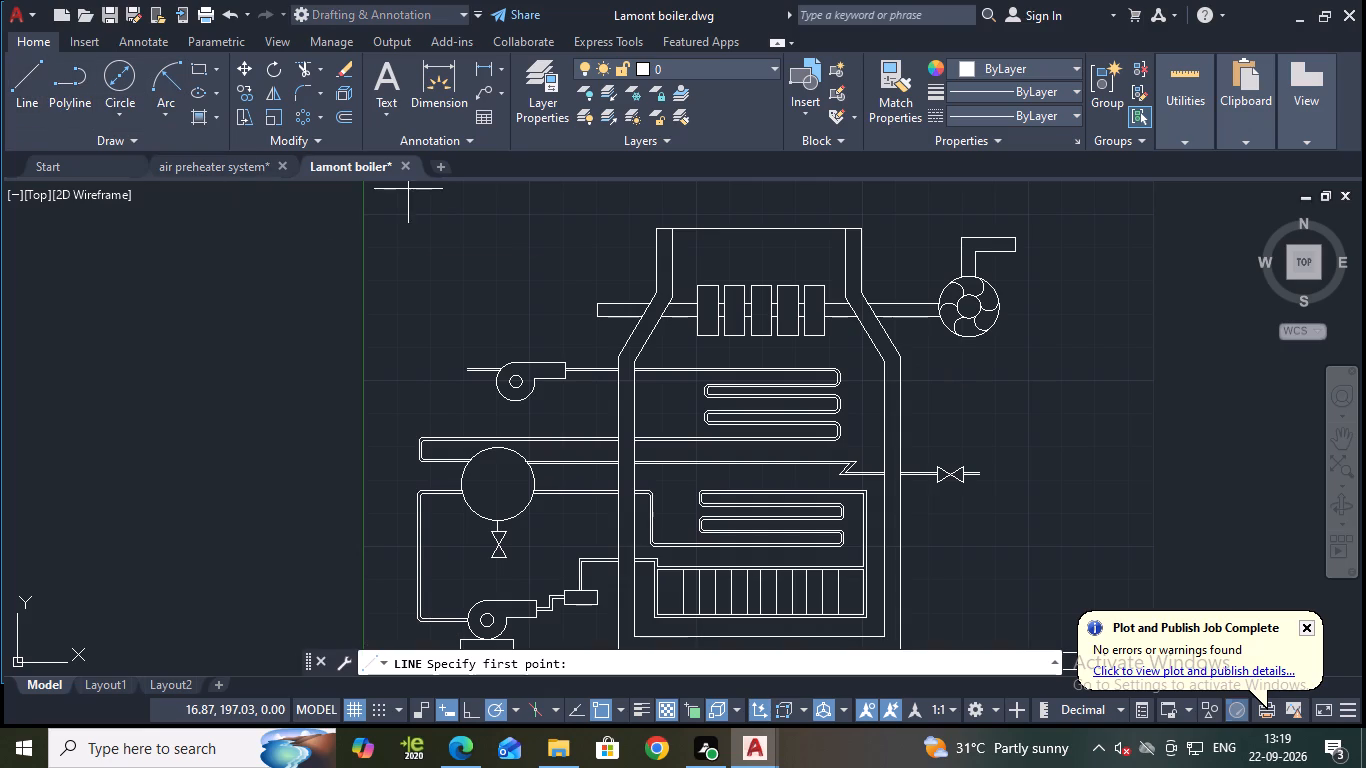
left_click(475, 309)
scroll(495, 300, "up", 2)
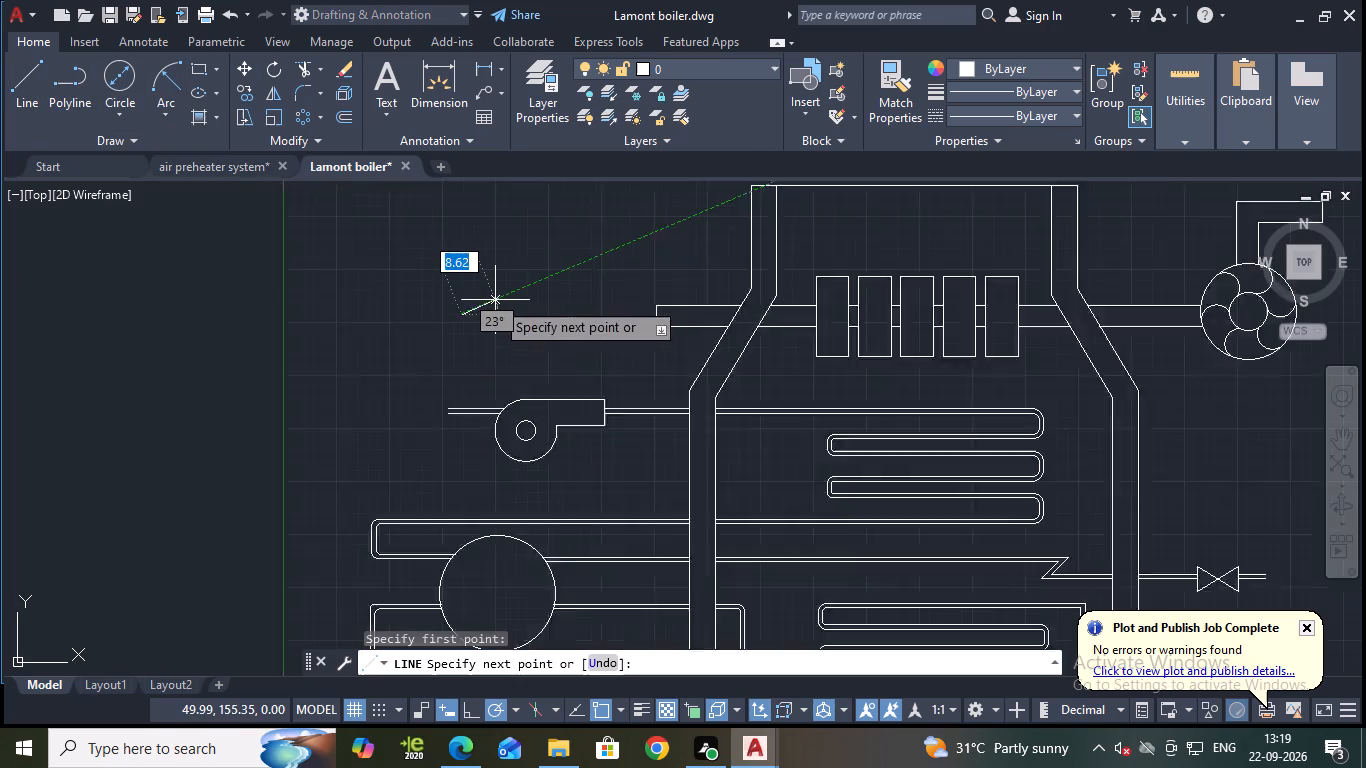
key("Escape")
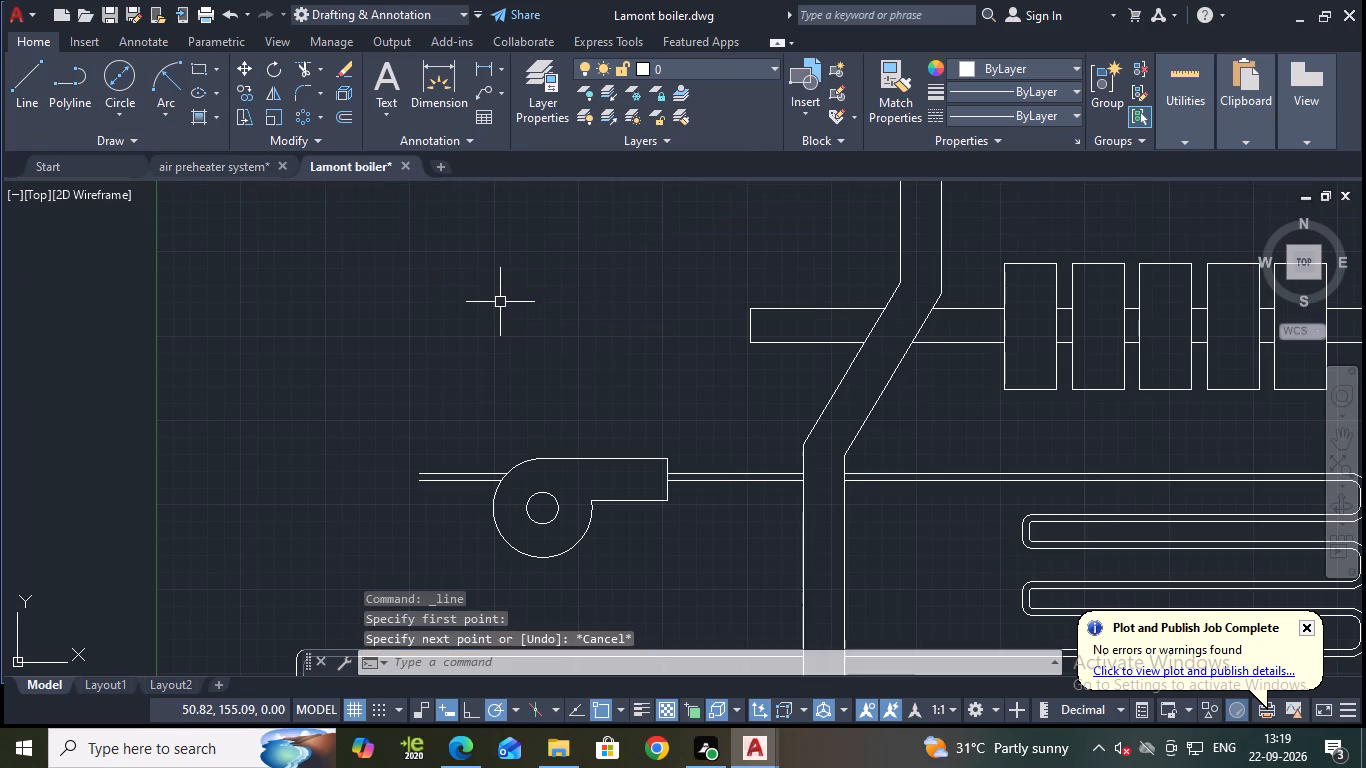
Draw a short vertical line as an arrowhead base, left of the horizontal duct's open end and above the blower.
left_click(34, 69)
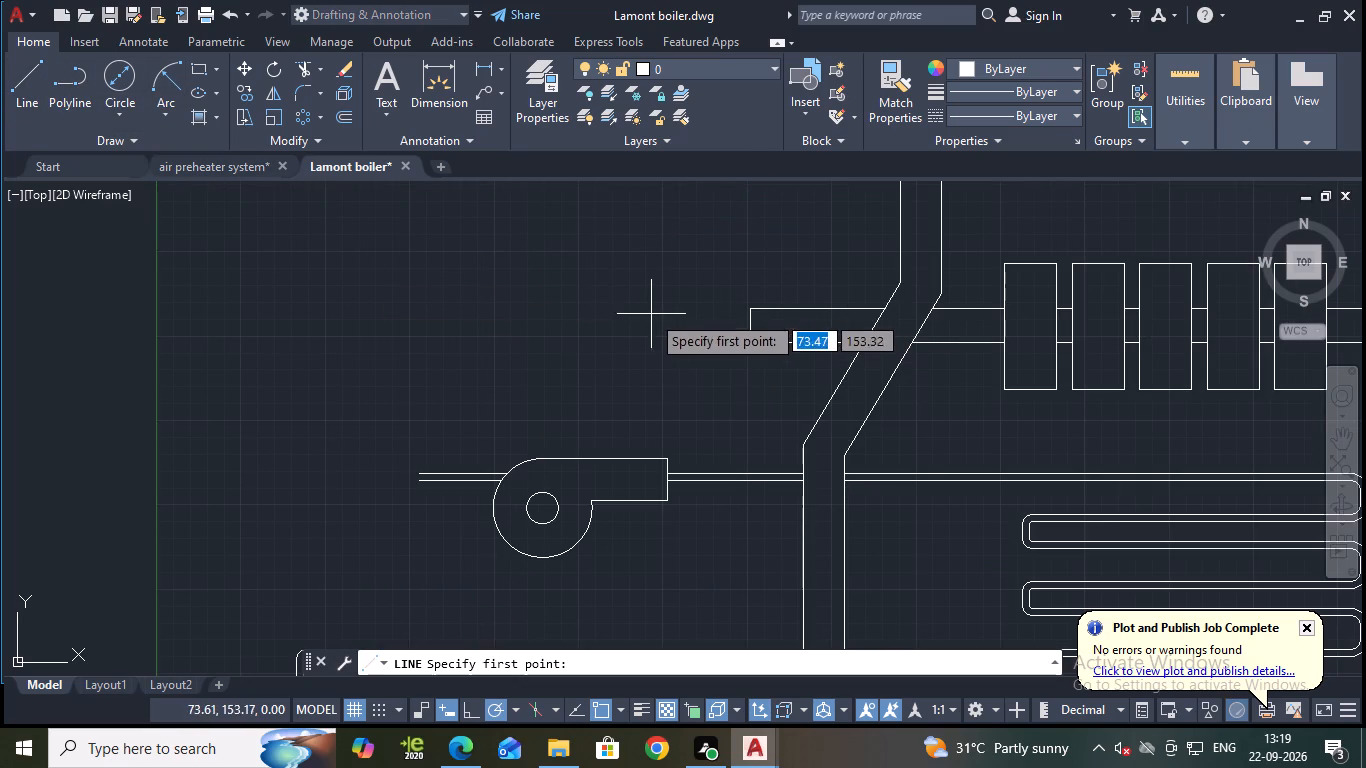
left_click(625, 303)
left_click(626, 339)
key("Escape")
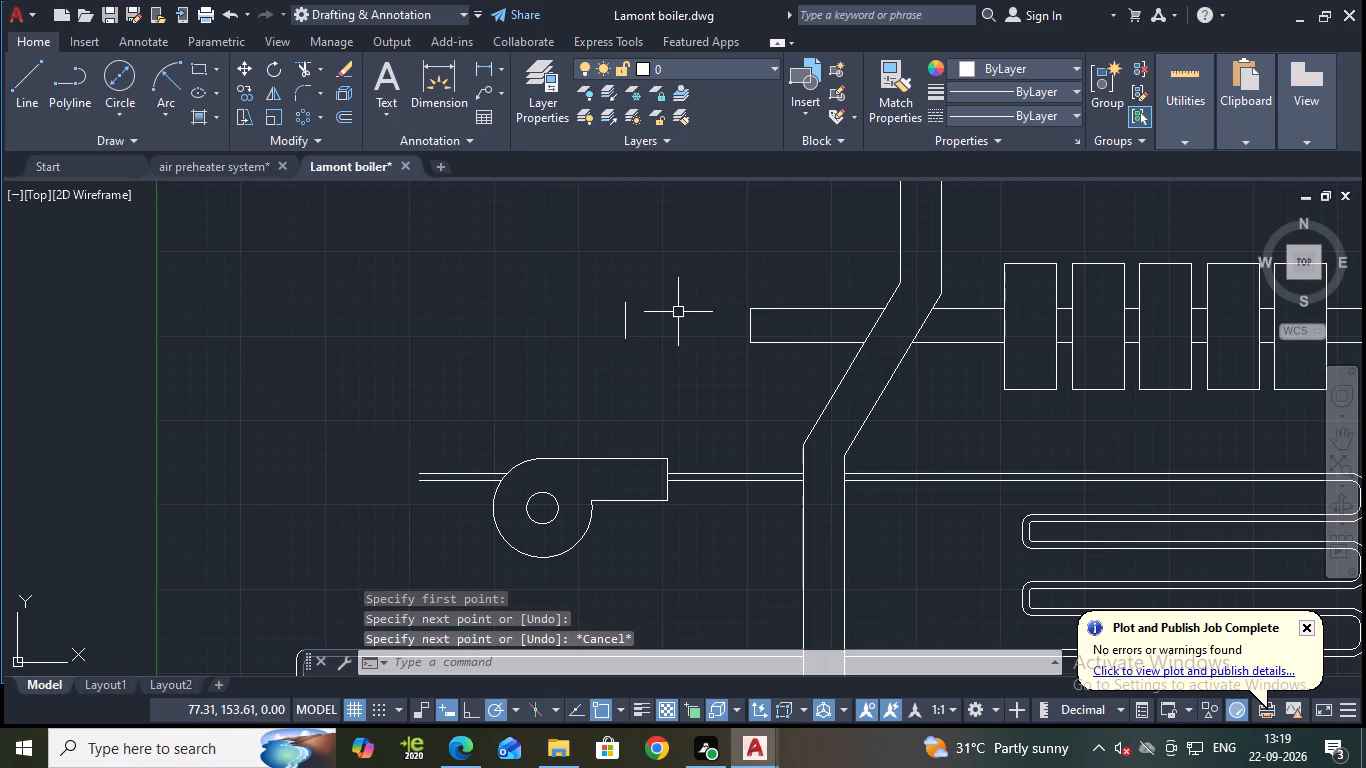
Draw two diagonal lines leftward from the short vertical line's lower and upper ends so that they cross.
key("l")
key("Return")
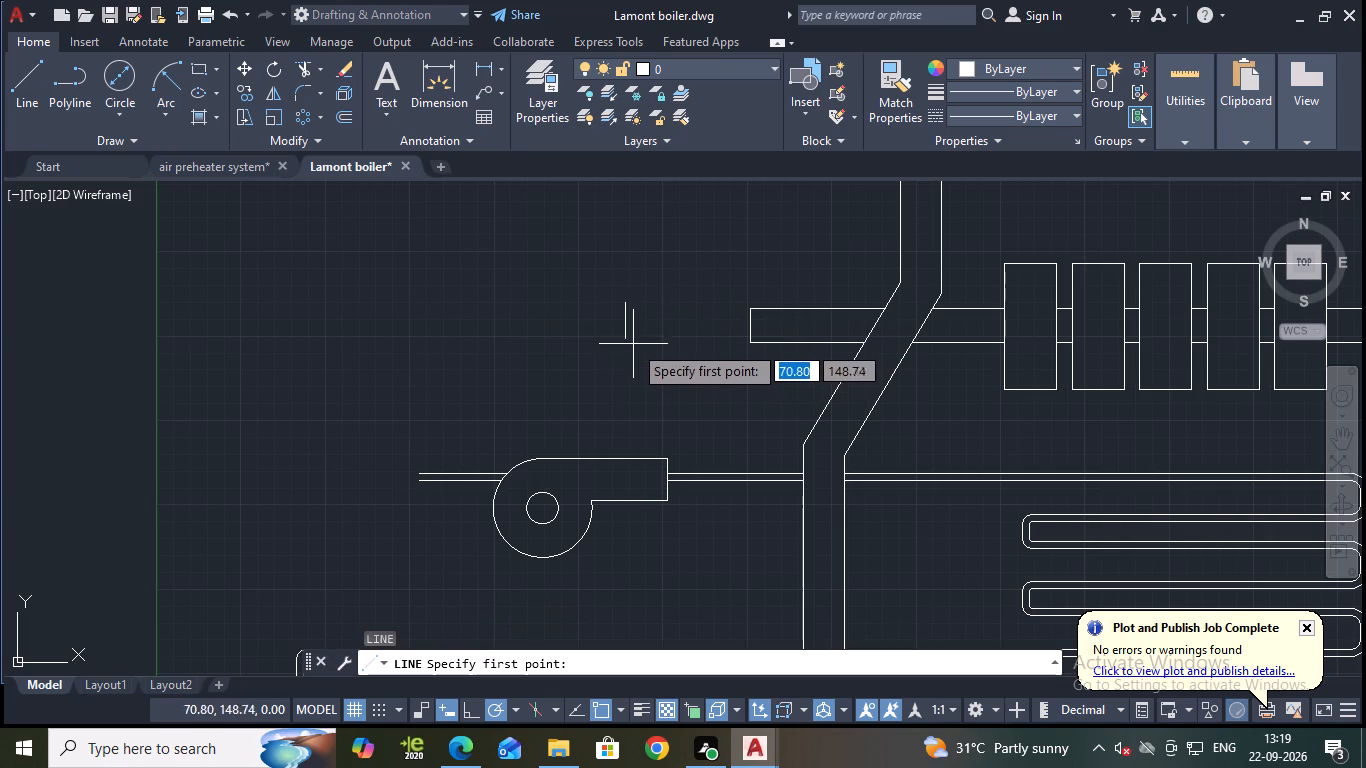
left_click(626, 340)
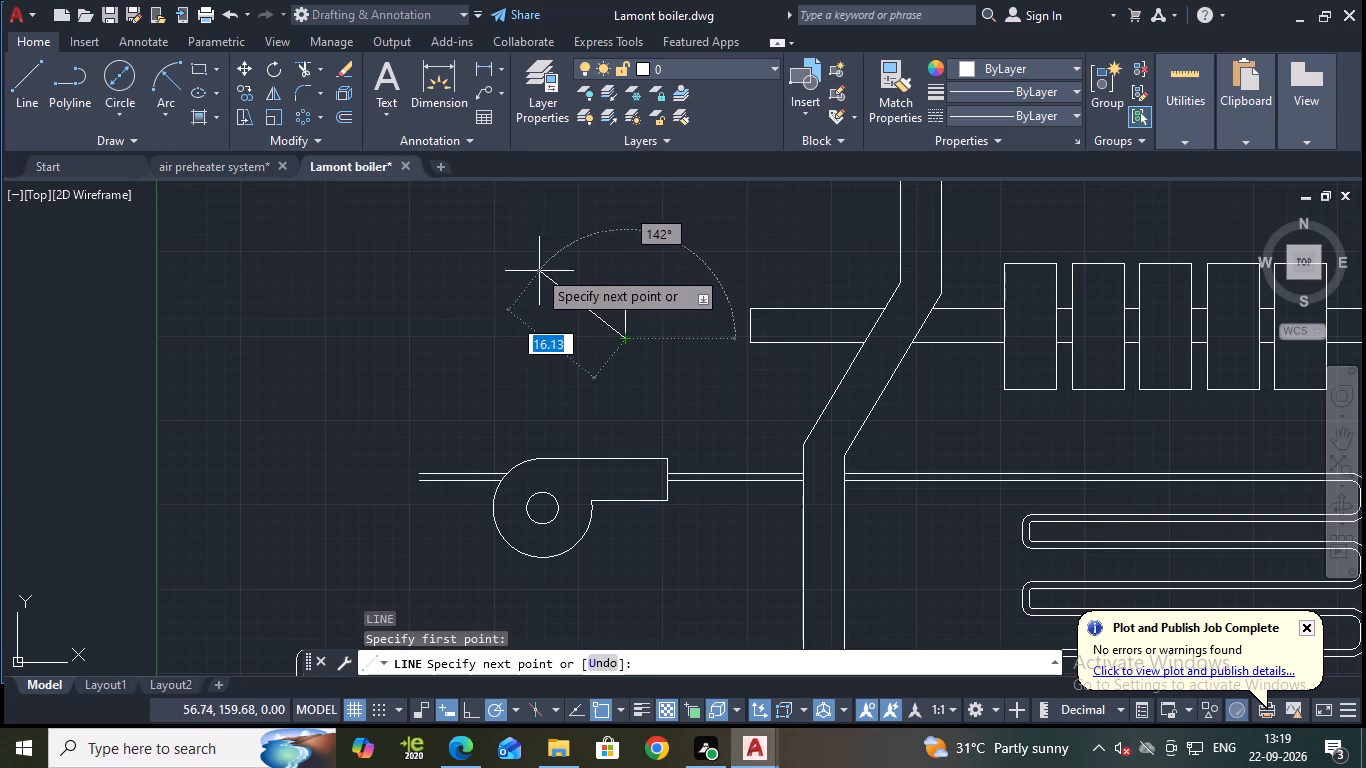
left_click(512, 707)
left_click(523, 412)
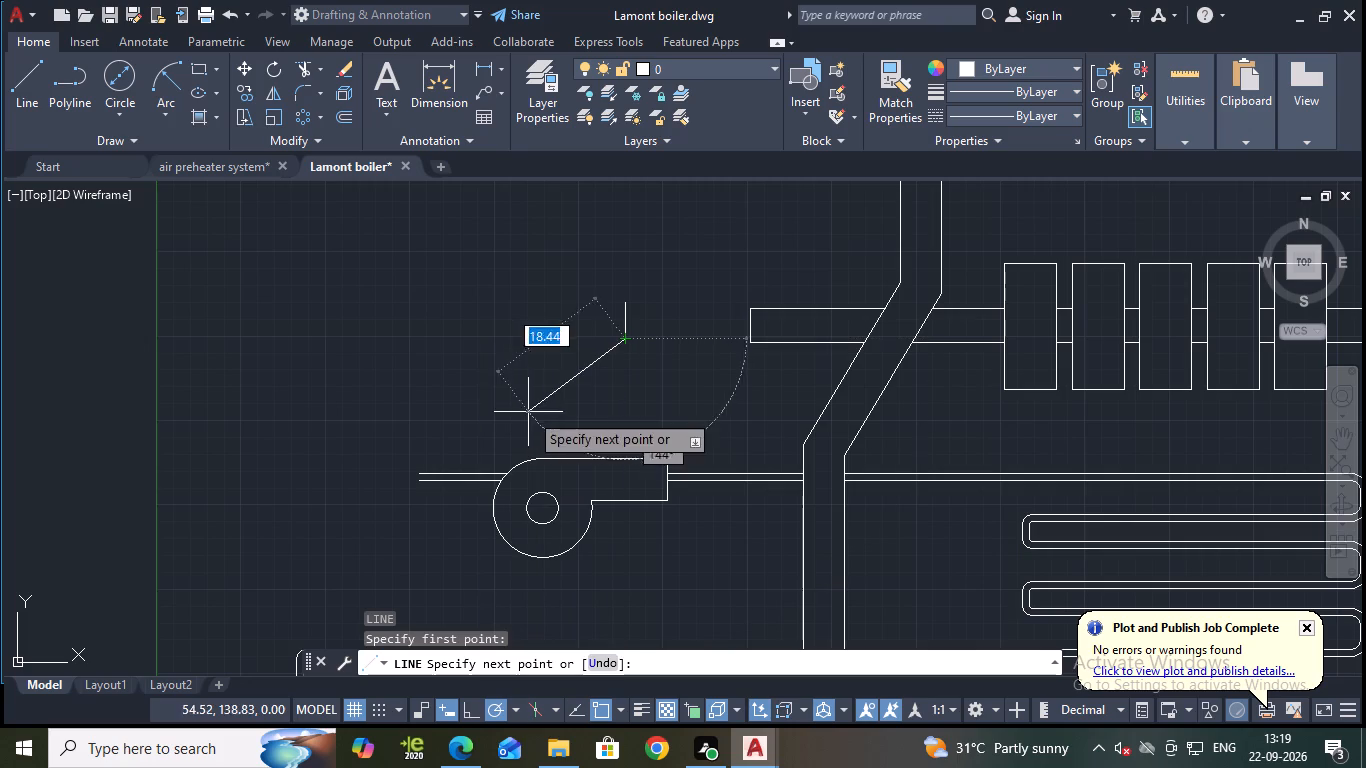
left_click(512, 278)
key("Escape")
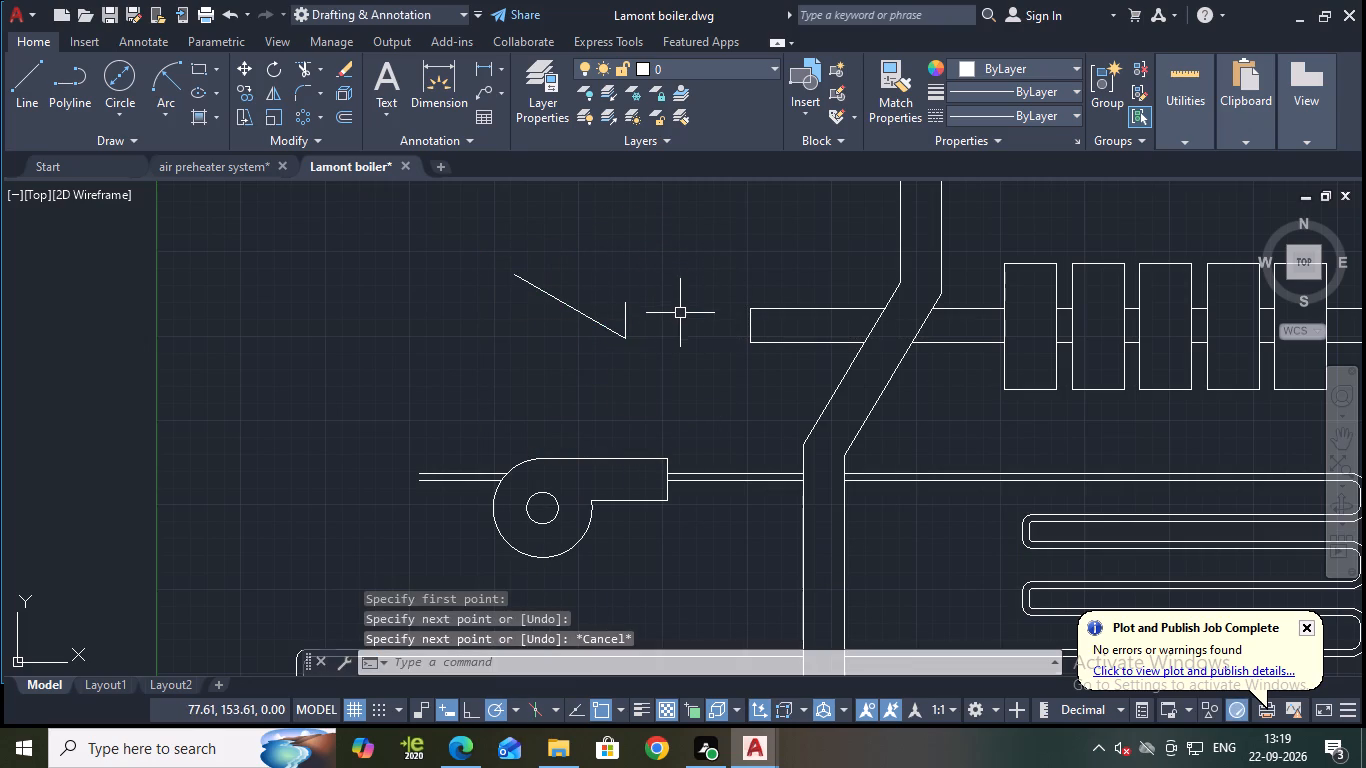
key("space")
left_click(629, 306)
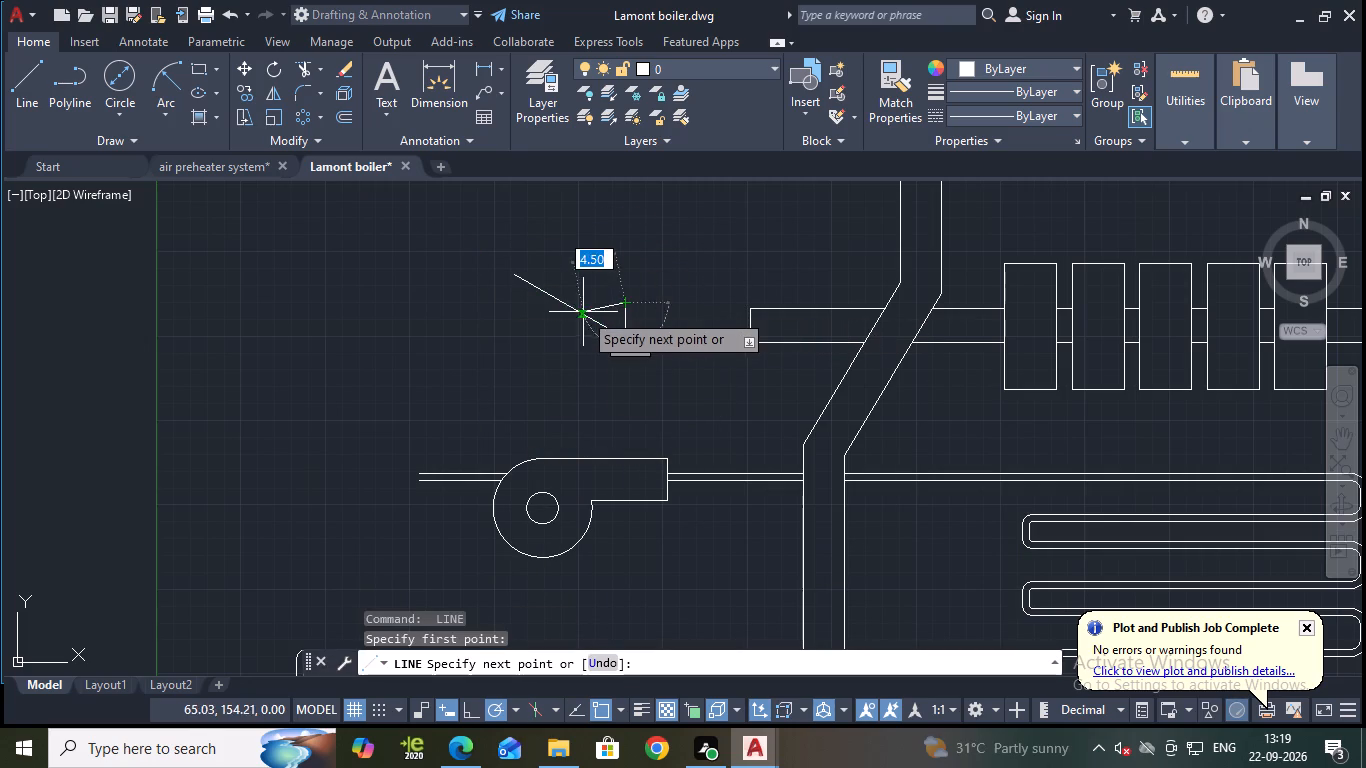
left_click(572, 334)
key("Escape")
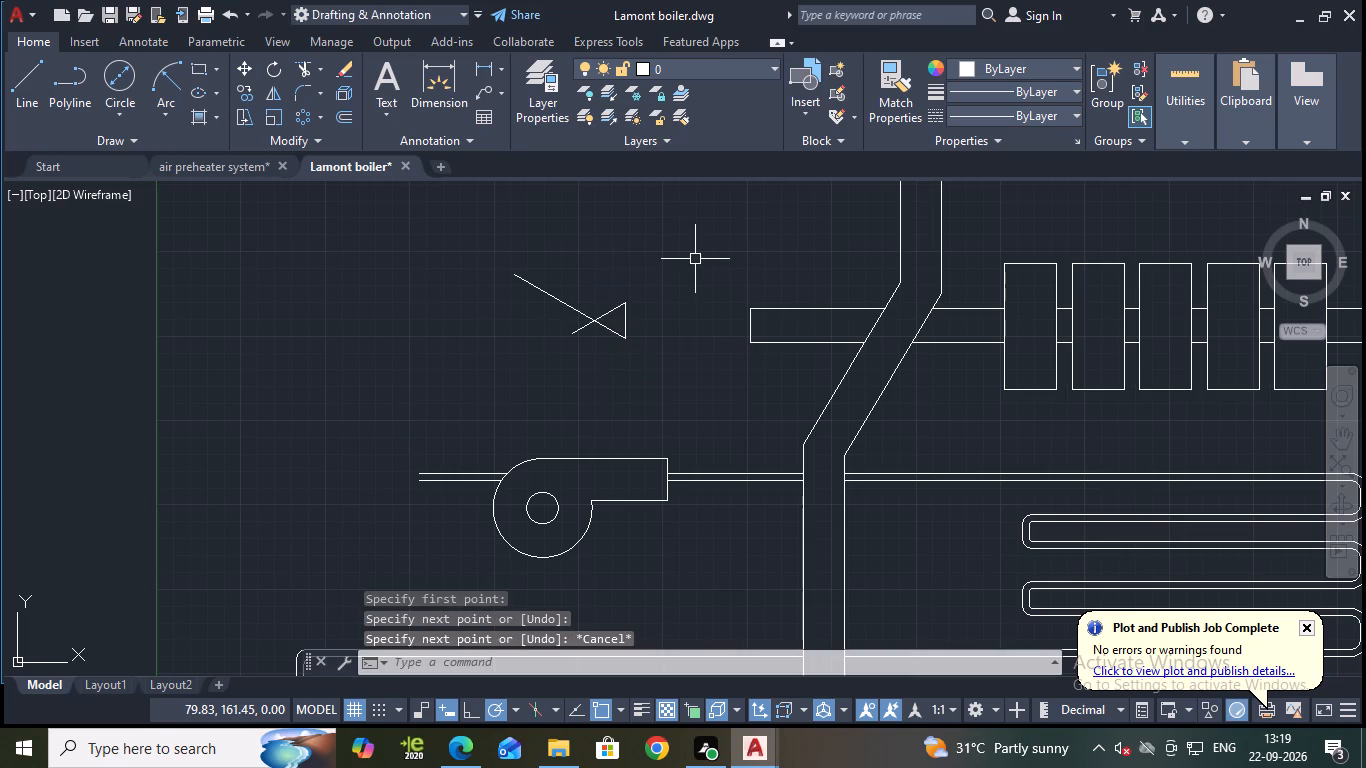
Trim both diagonals beyond their crossing point to leave a closed triangular arrowhead pointing left.
type("TR")
key("Return")
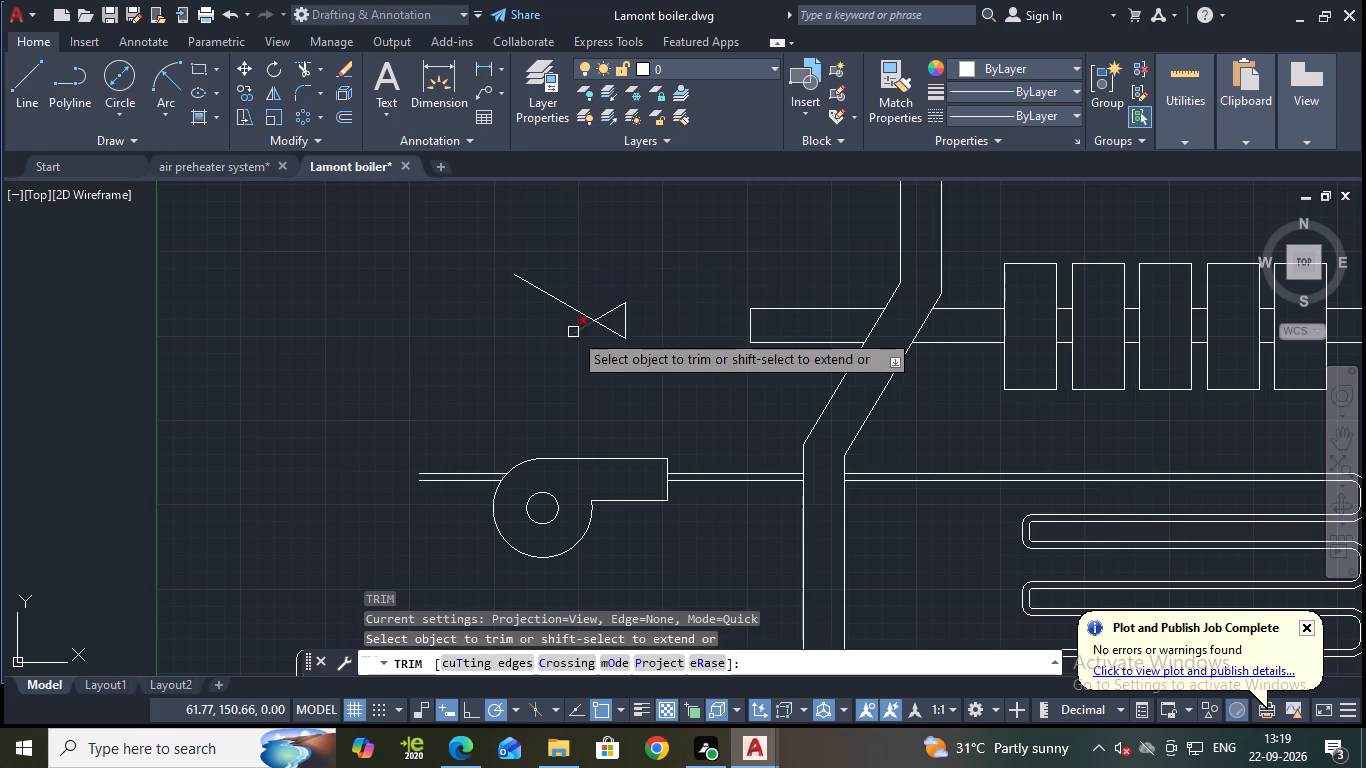
left_click(573, 332)
left_click(579, 310)
key("Escape")
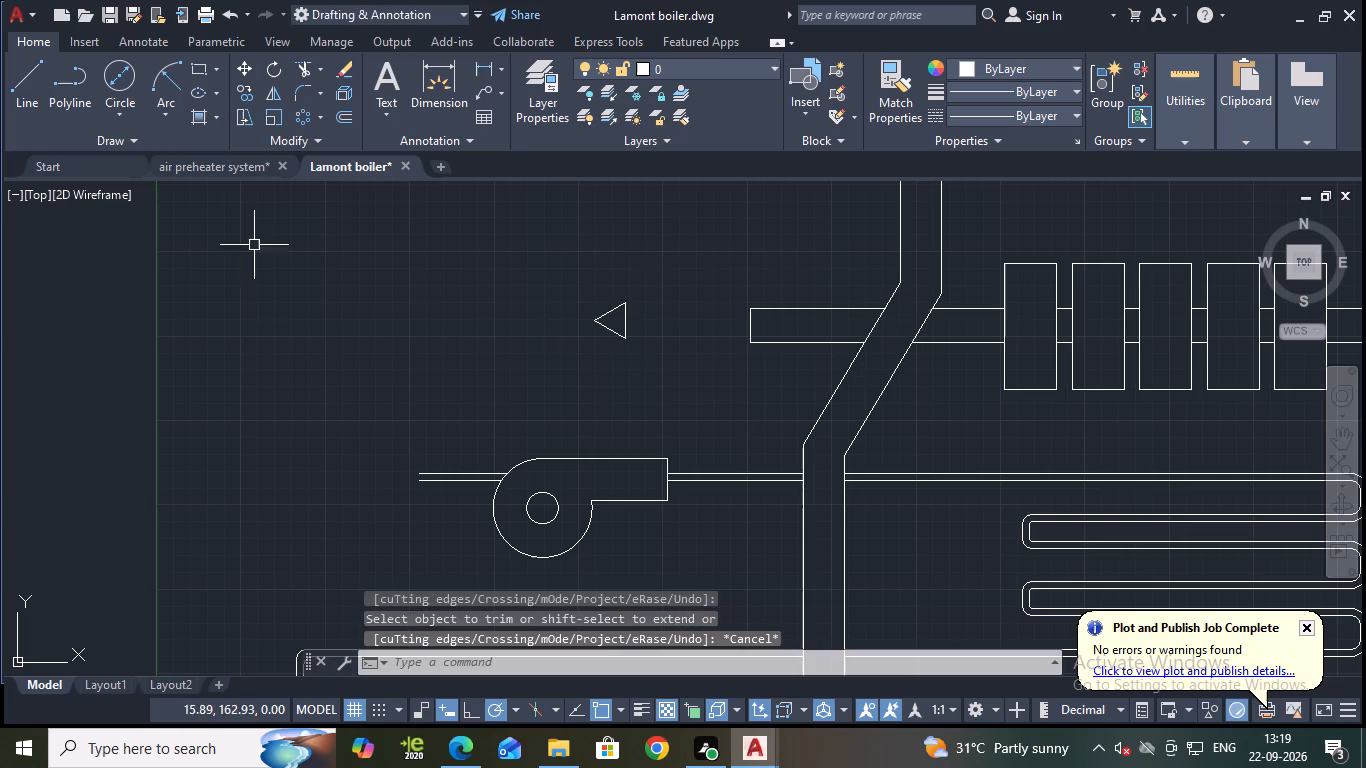
Draw a horizontal arrow shaft about 9 units long from the midpoint of the triangle's vertical side toward the duct.
left_click(31, 71)
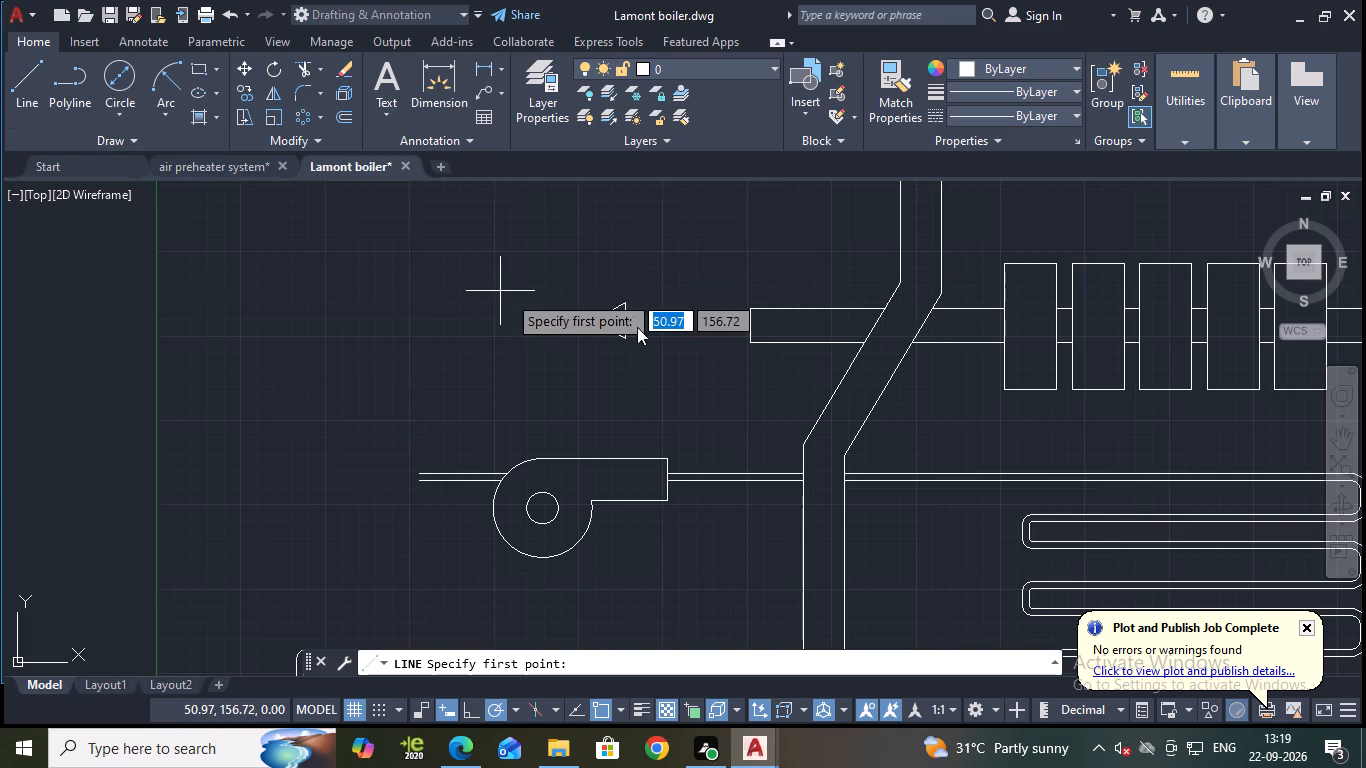
left_click(628, 324)
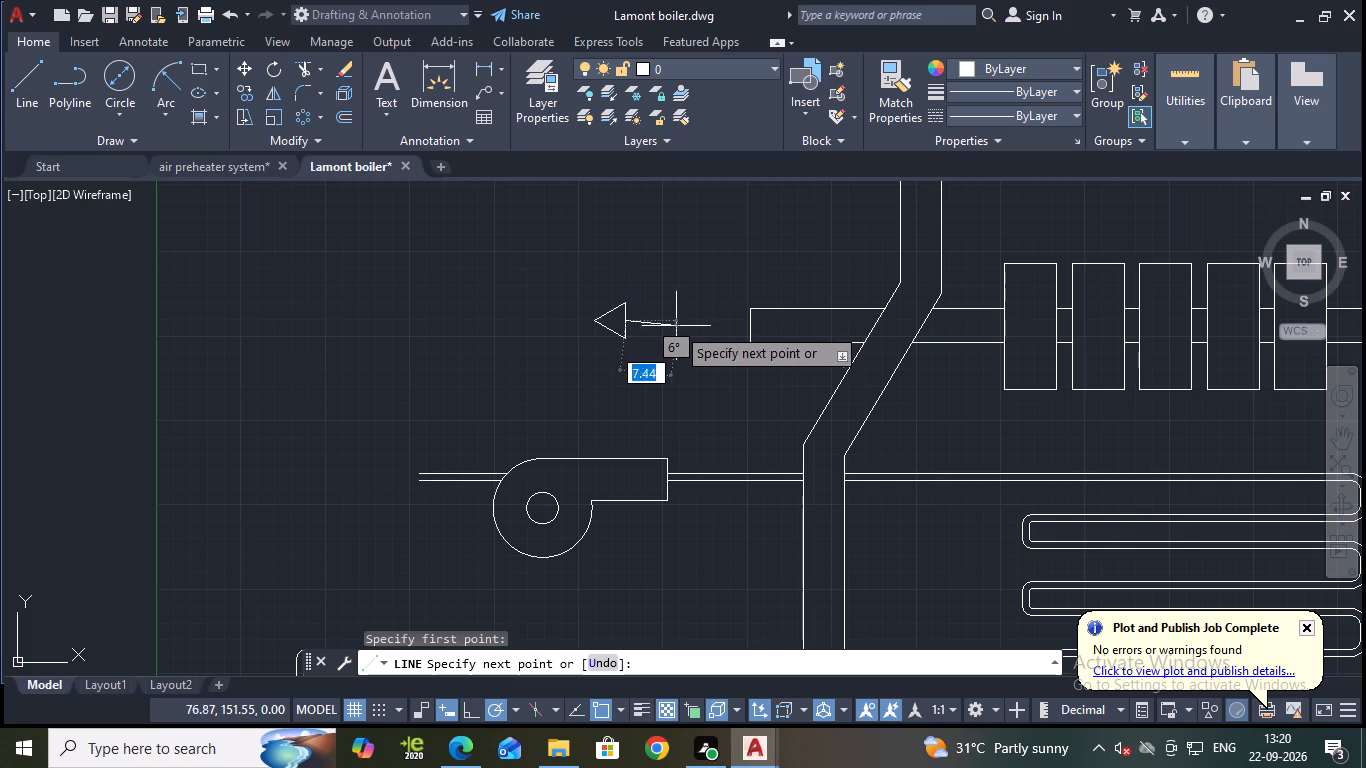
left_click(686, 325)
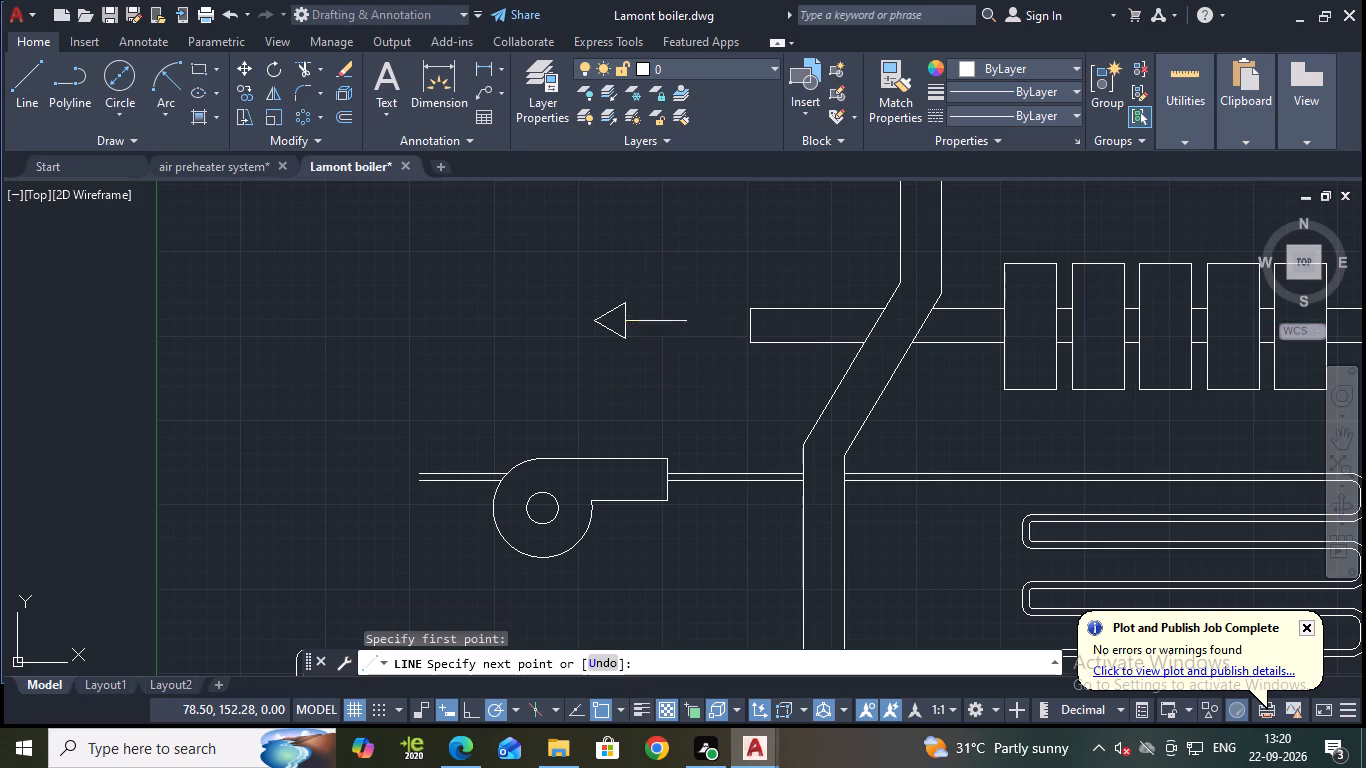
key("Escape")
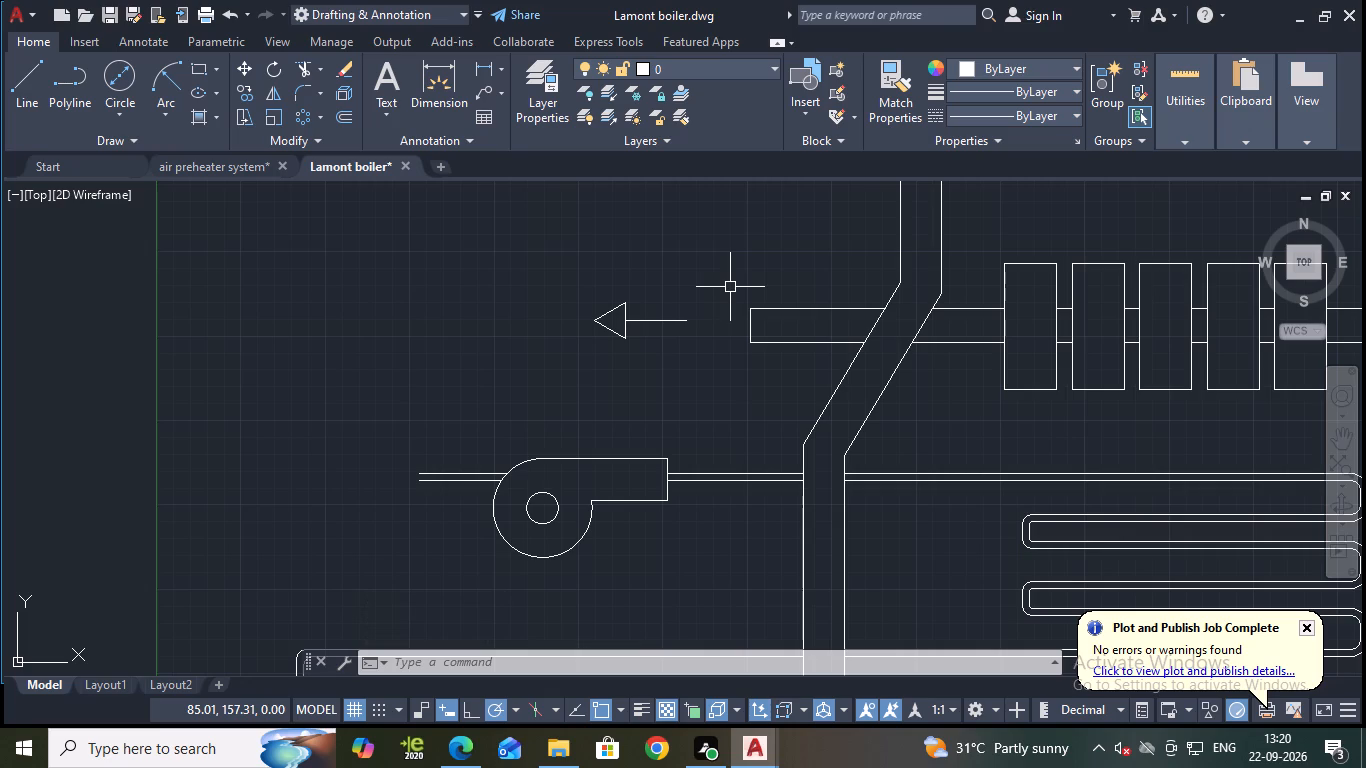
Copy the whole arrow from its shaft-arrowhead junction to the open end of the fan's inlet duct, pointing left into it.
scroll(730, 287, "down", 1)
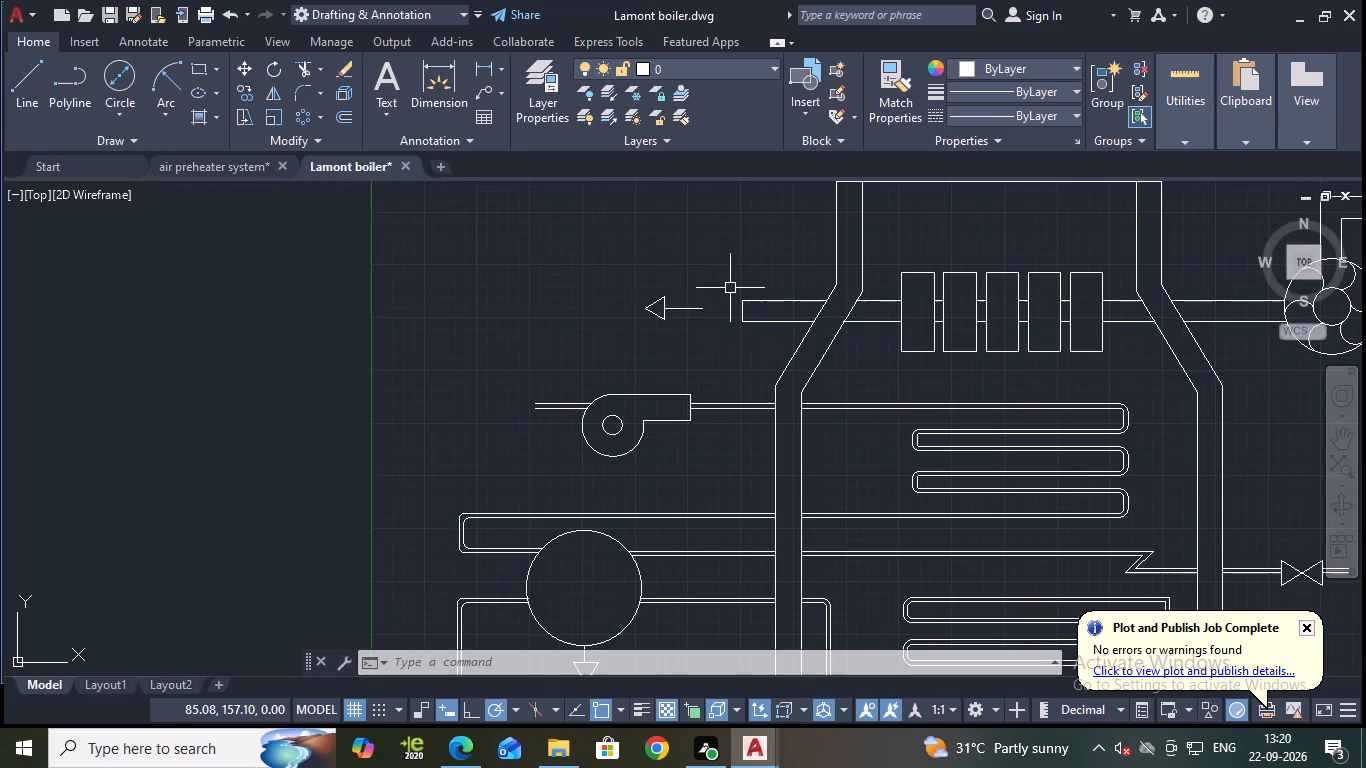
left_click(609, 287)
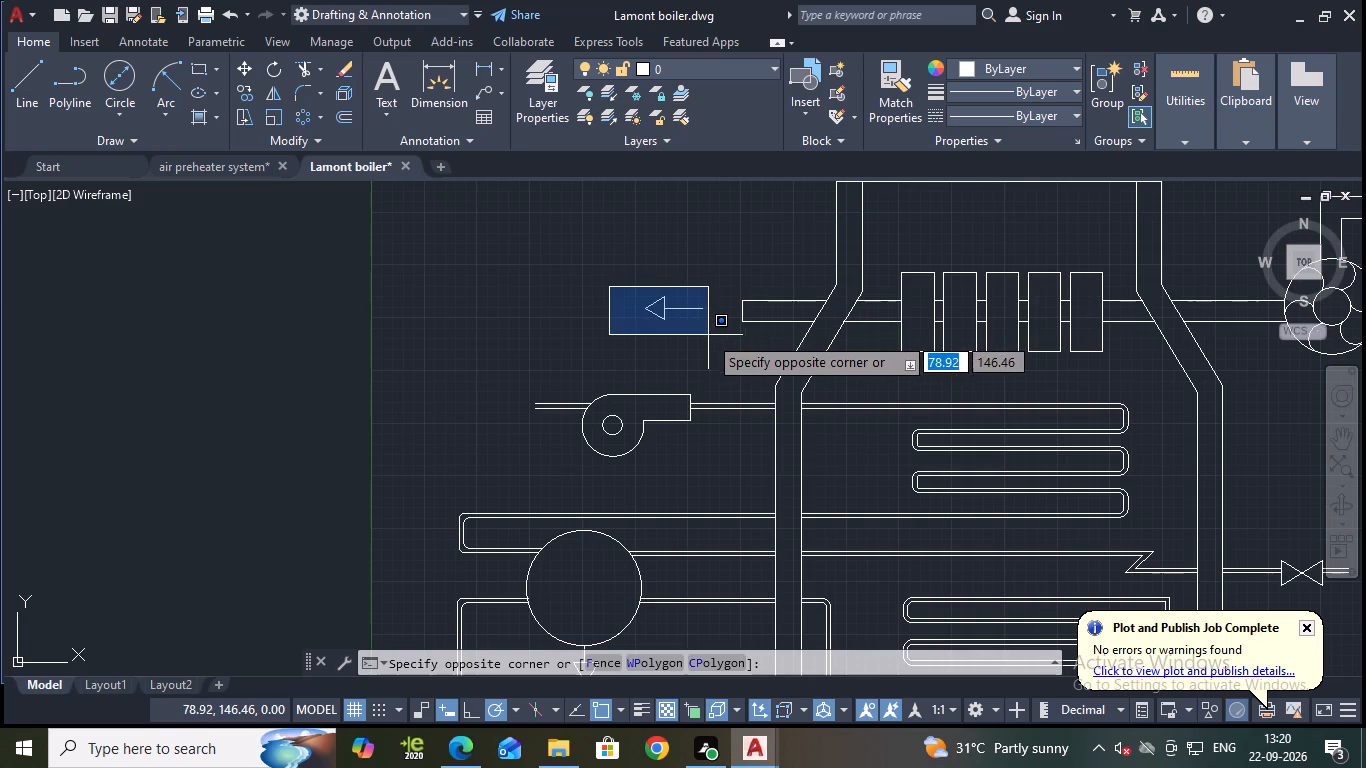
left_click(719, 340)
type("CO")
key("Return")
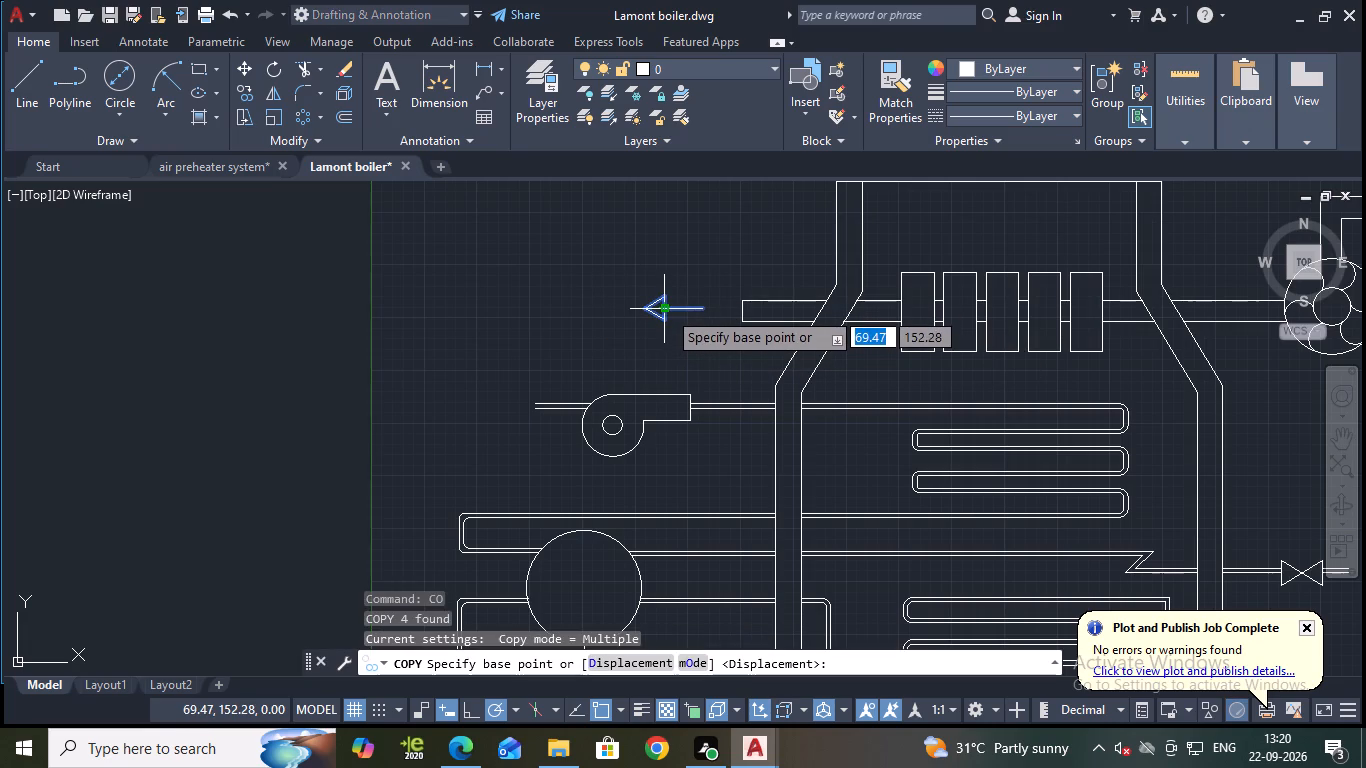
left_click(667, 309)
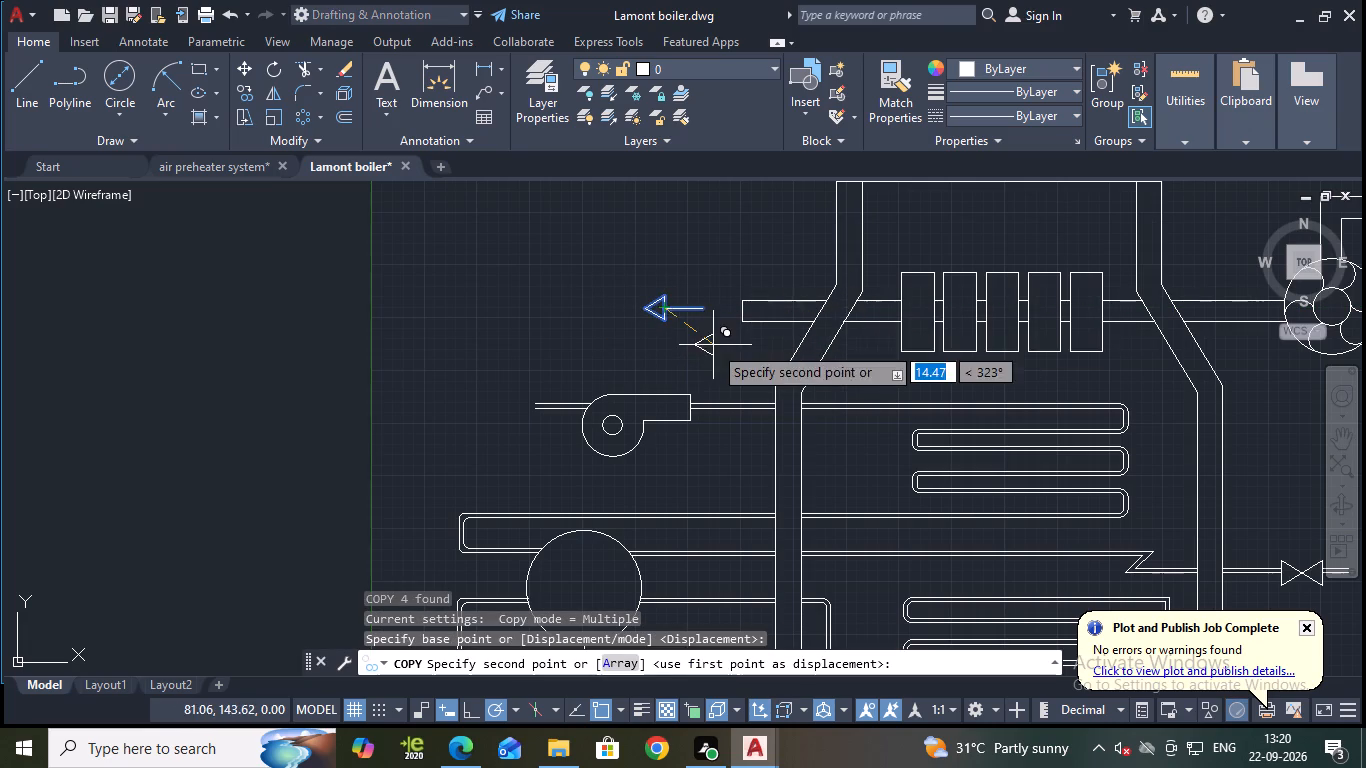
middle_click_drag(786, 298, 411, 328)
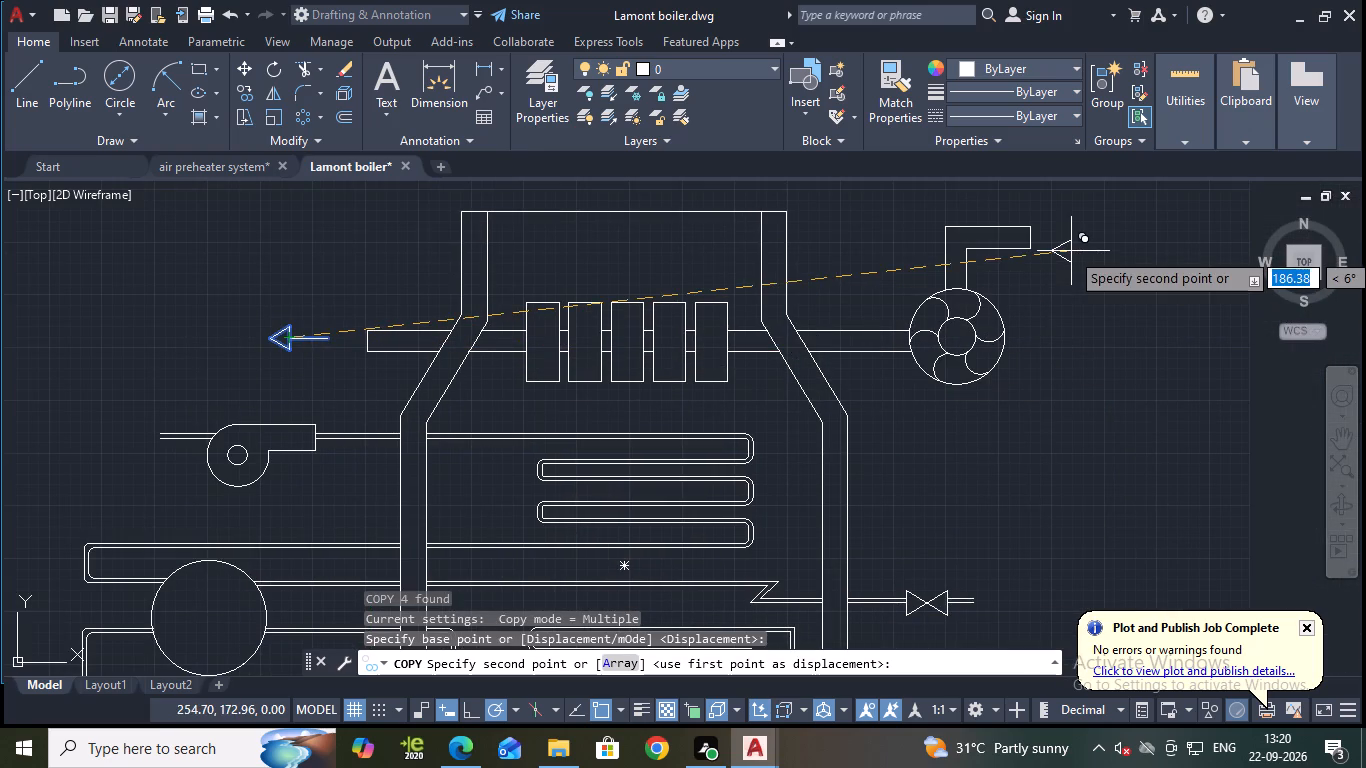
scroll(1079, 256, "up", 2)
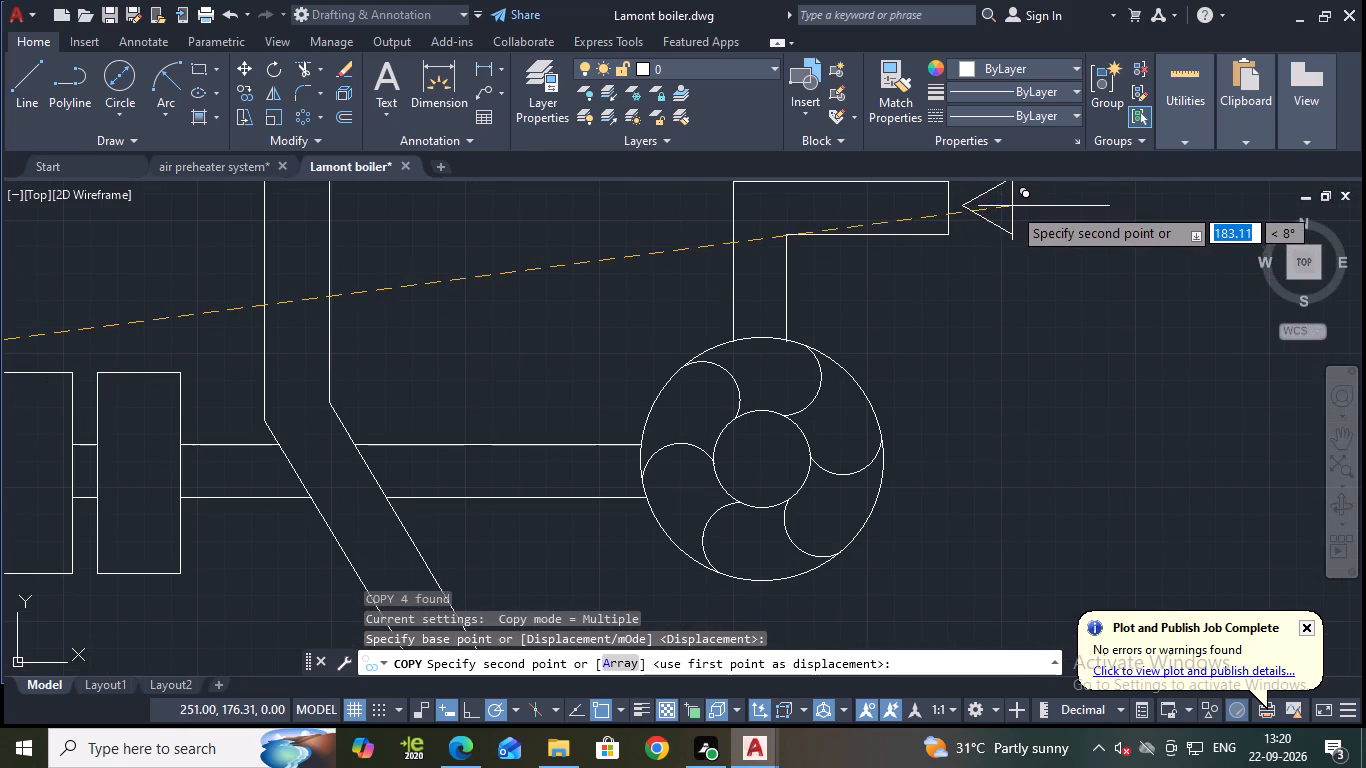
left_click(1001, 209)
Place another copy of the arrow just above the boiler's top edge.
scroll(1059, 273, "down", 2)
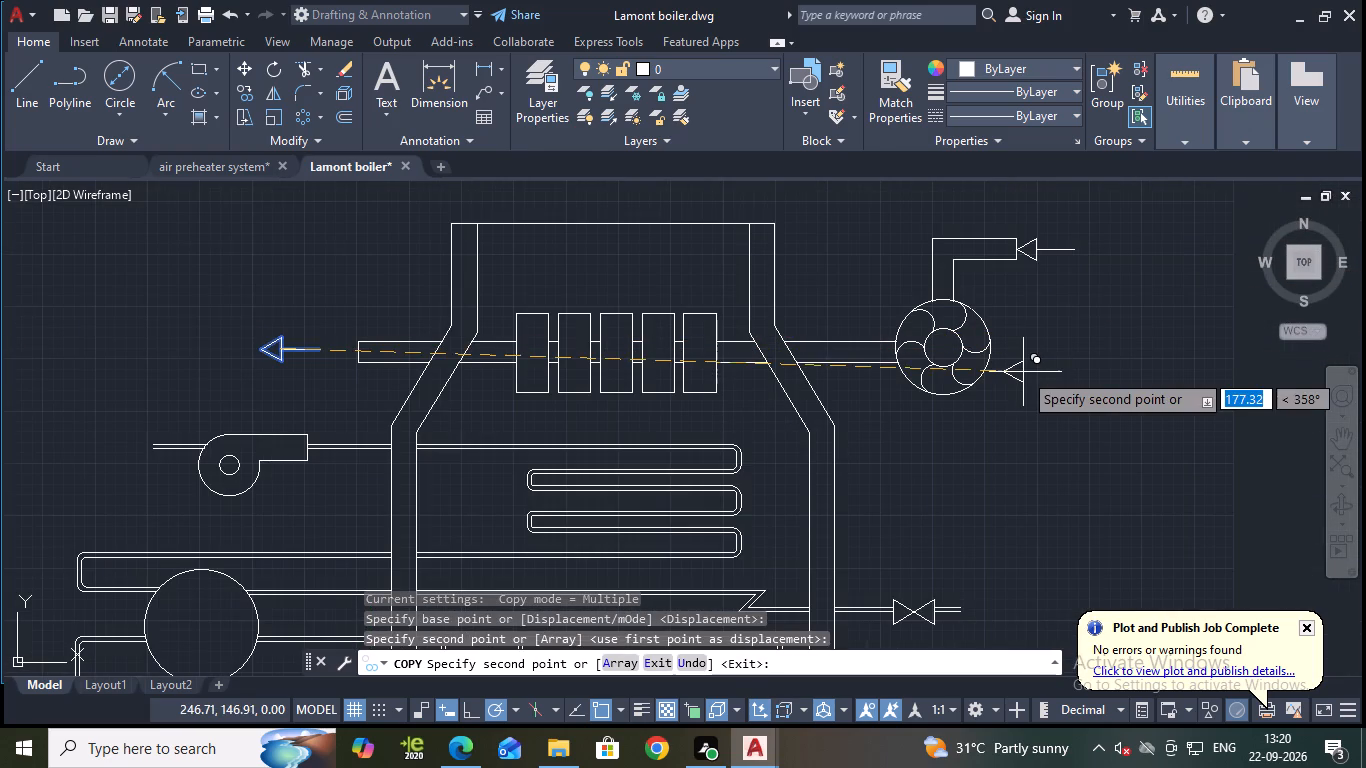
middle_click_drag(948, 478, 946, 352)
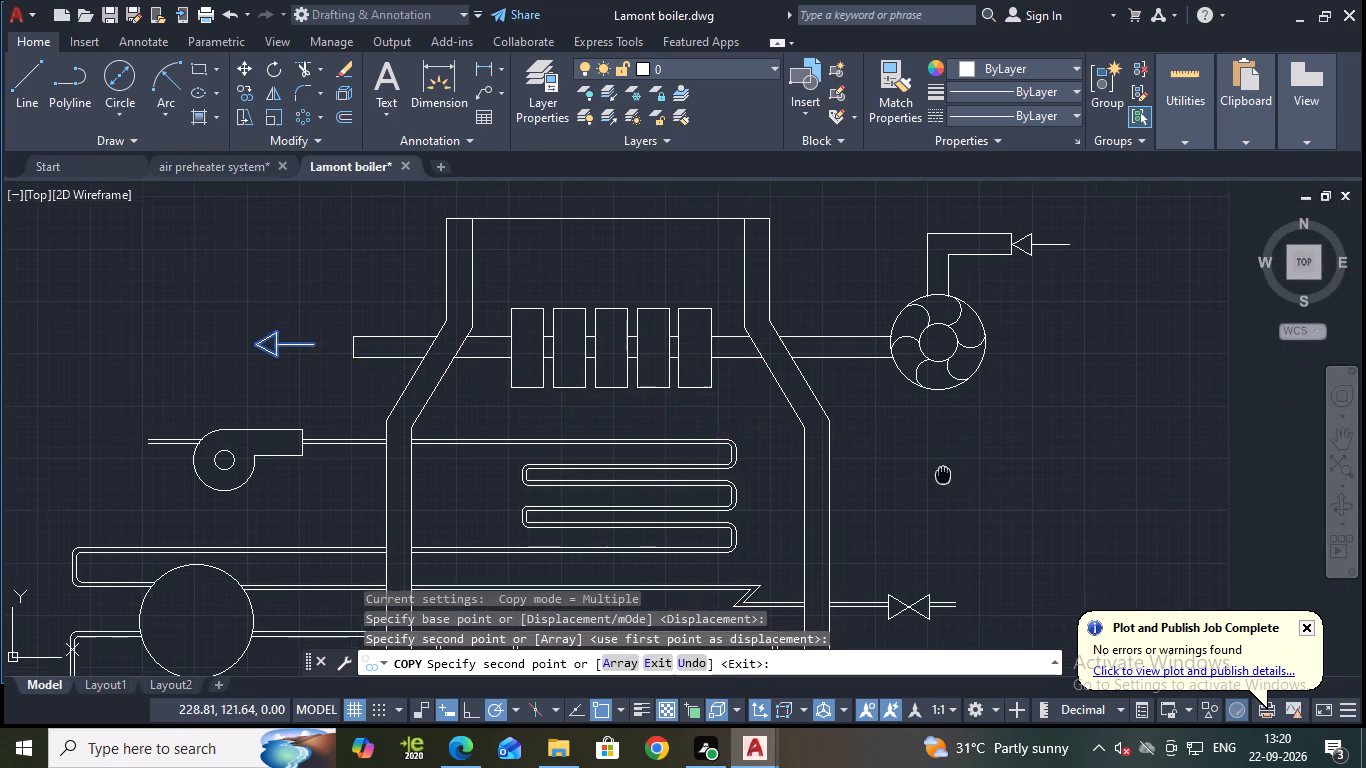
middle_click_drag(946, 352, 981, 203)
middle_click_drag(912, 461, 1042, 284)
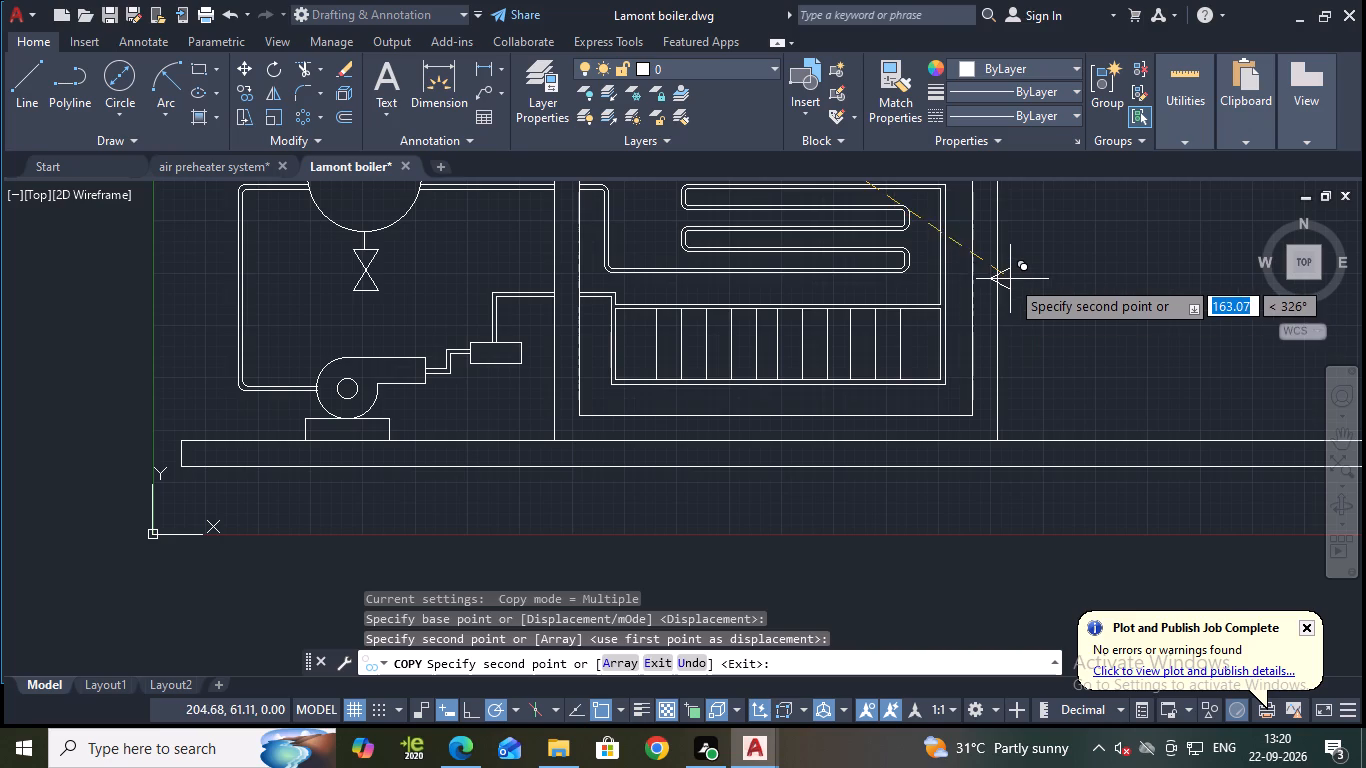
scroll(1050, 284, "down", 1)
middle_click_drag(1068, 272, 980, 557)
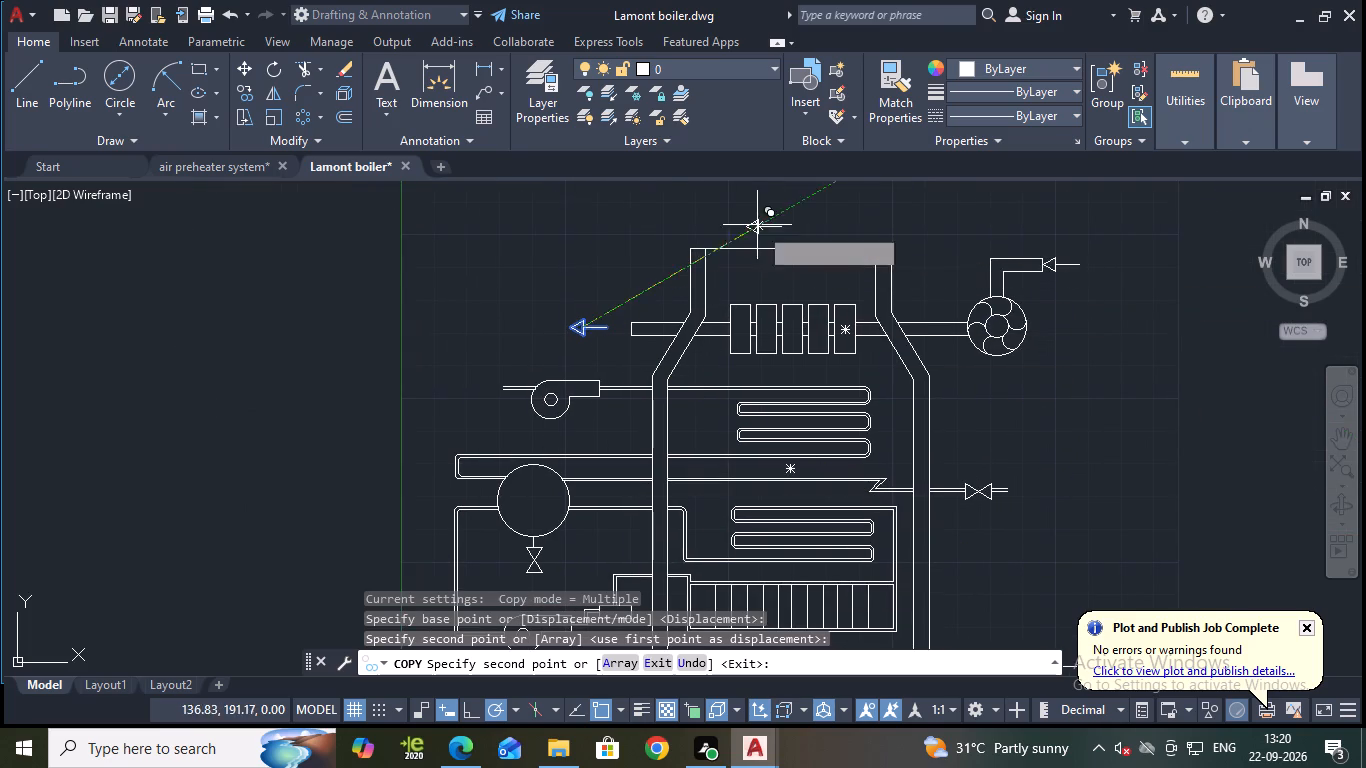
left_click(752, 222)
key("Escape")
Rotate the arrow above the boiler by 270° about a point to its left so it points upward.
left_click(725, 190)
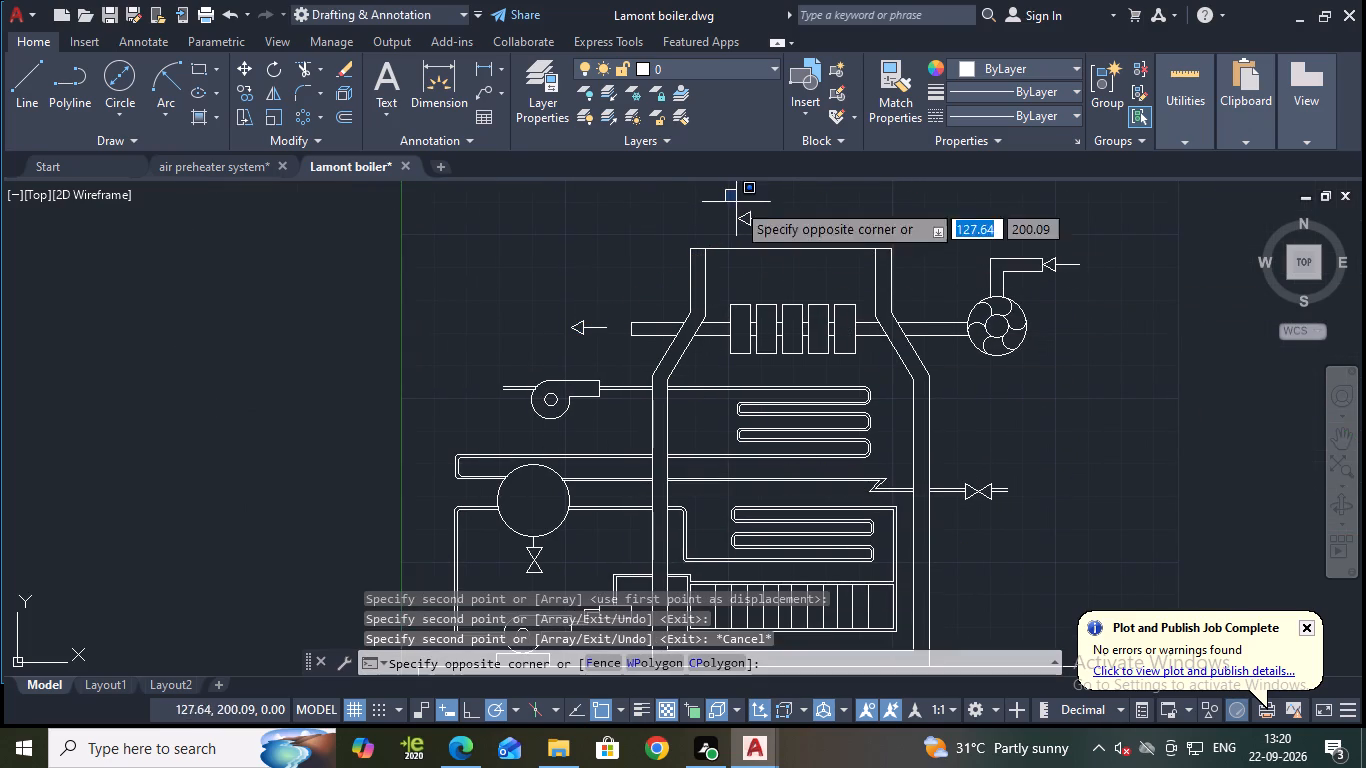
left_click(792, 244)
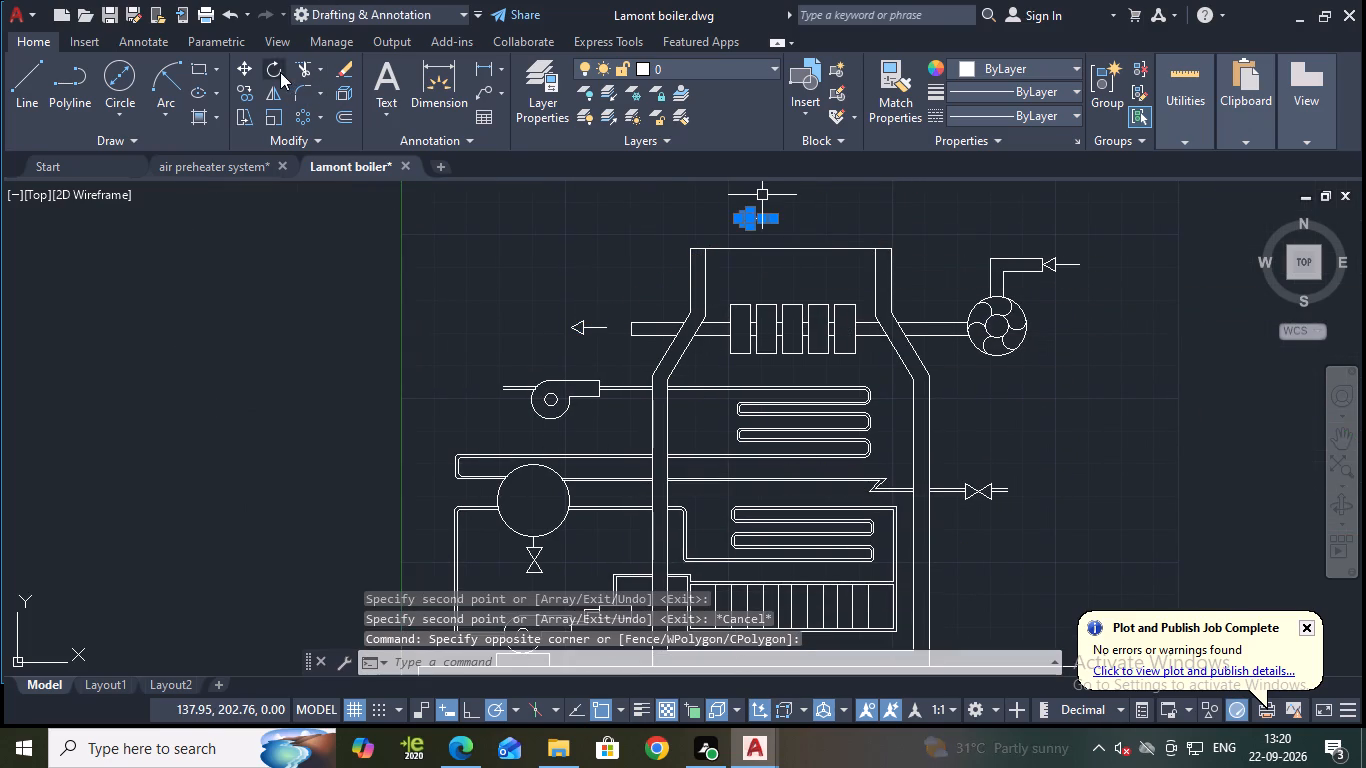
left_click(279, 72)
left_click(597, 224)
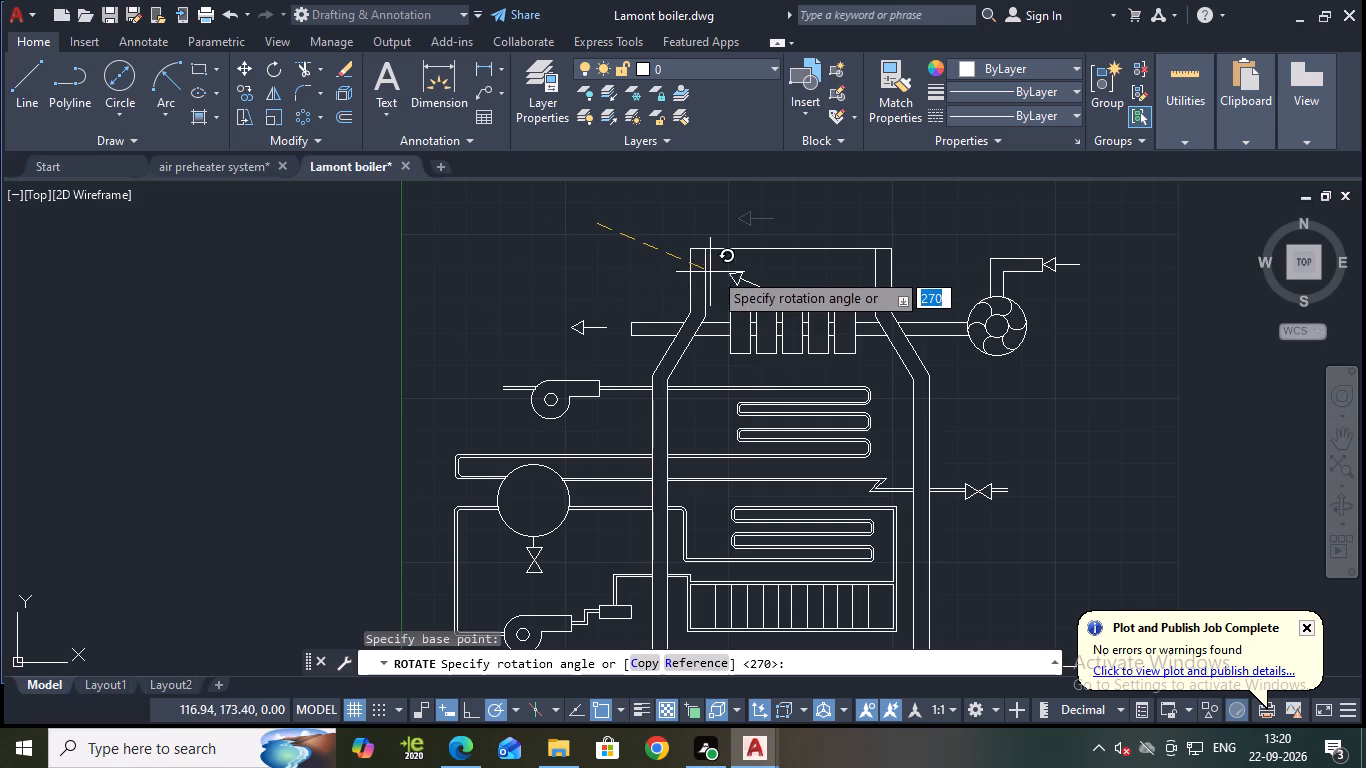
left_click(600, 352)
key("Escape")
Copy the upward arrow beside the upper pump's outlet from its shaft-arrowhead junction to just above the boiler's top edge.
left_click(611, 372)
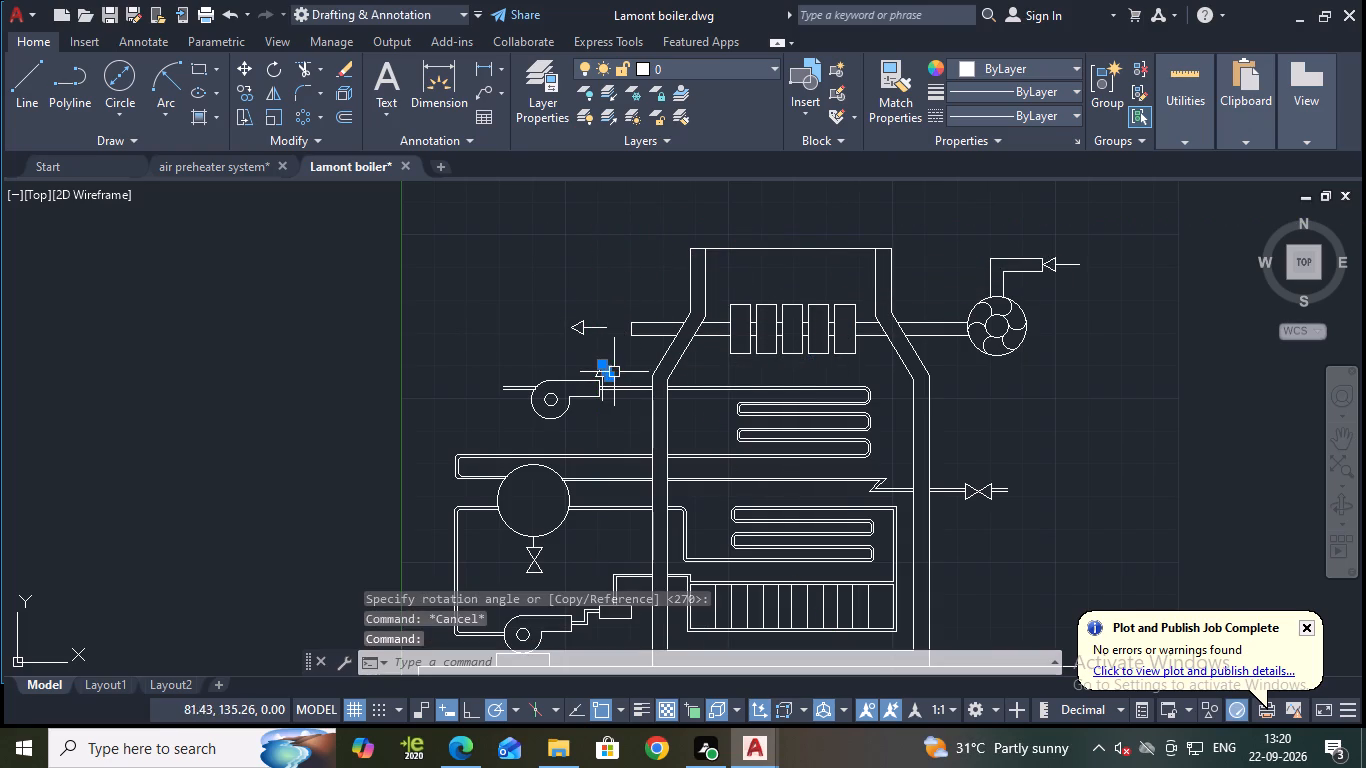
scroll(617, 372, "up", 3)
key("Escape")
left_click(547, 393)
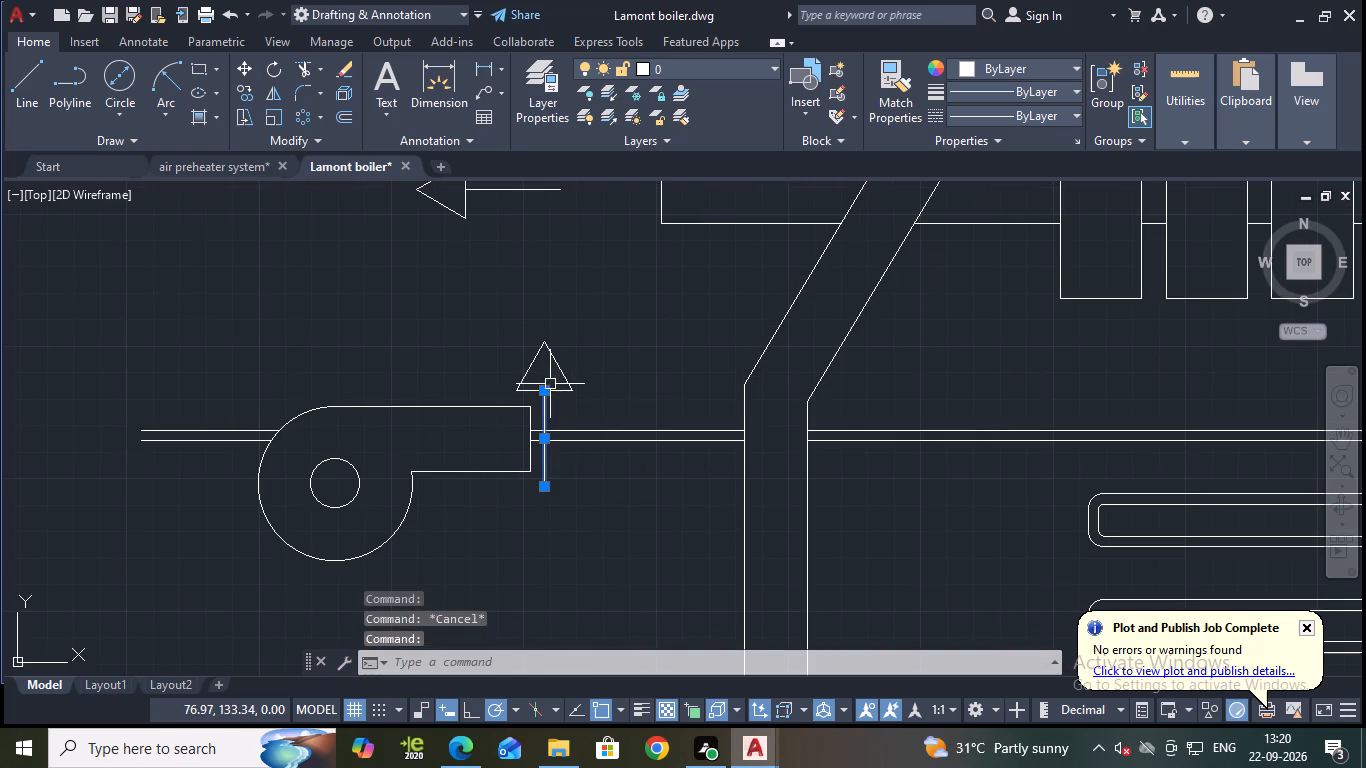
left_click(555, 367)
left_click(524, 380)
left_click(528, 393)
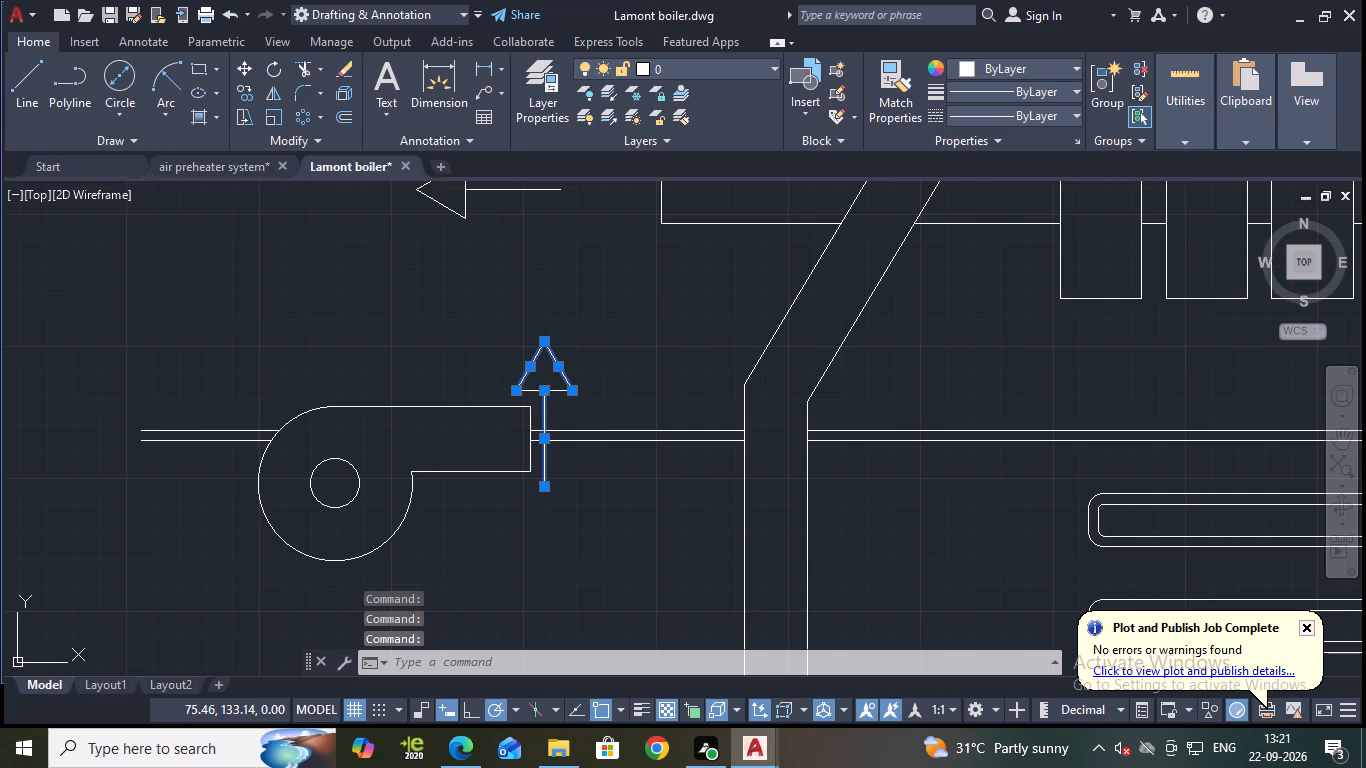
scroll(555, 393, "up", 1)
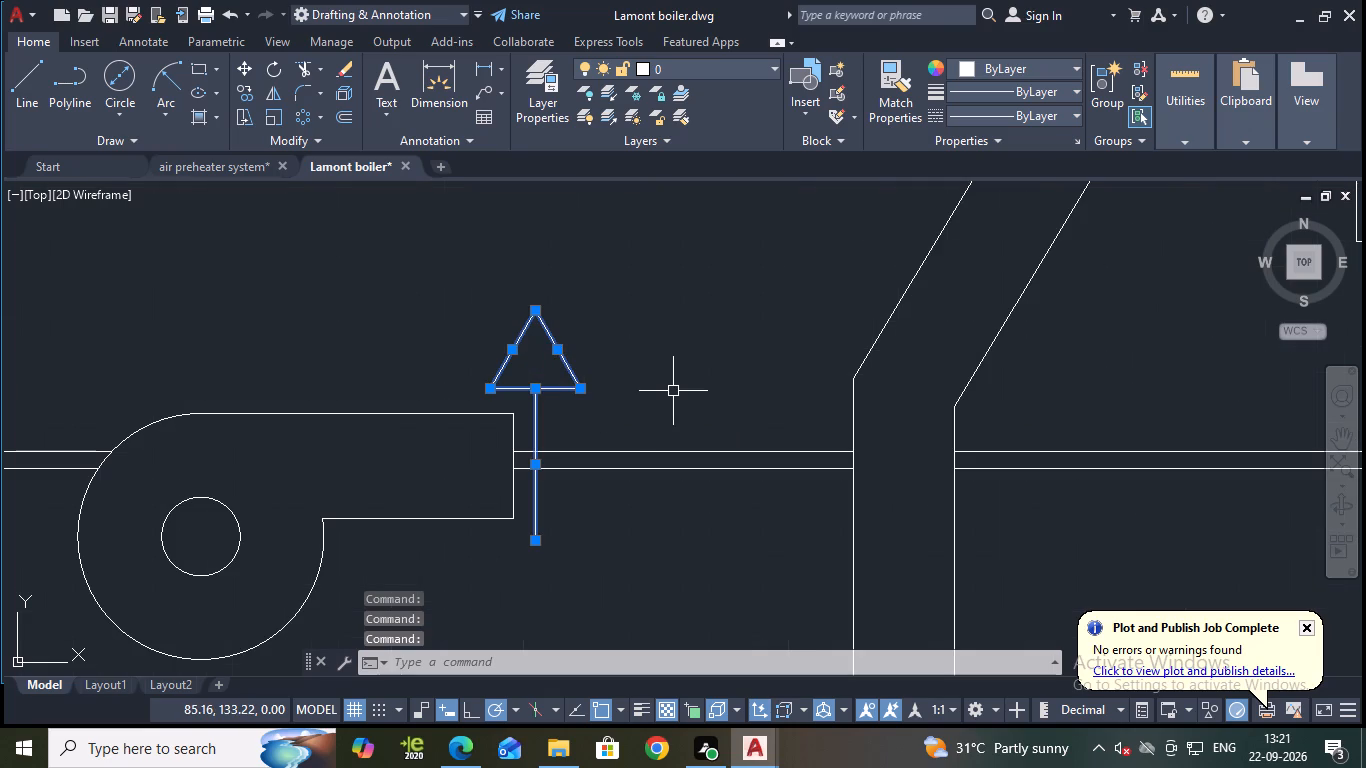
type("CO")
key("Return")
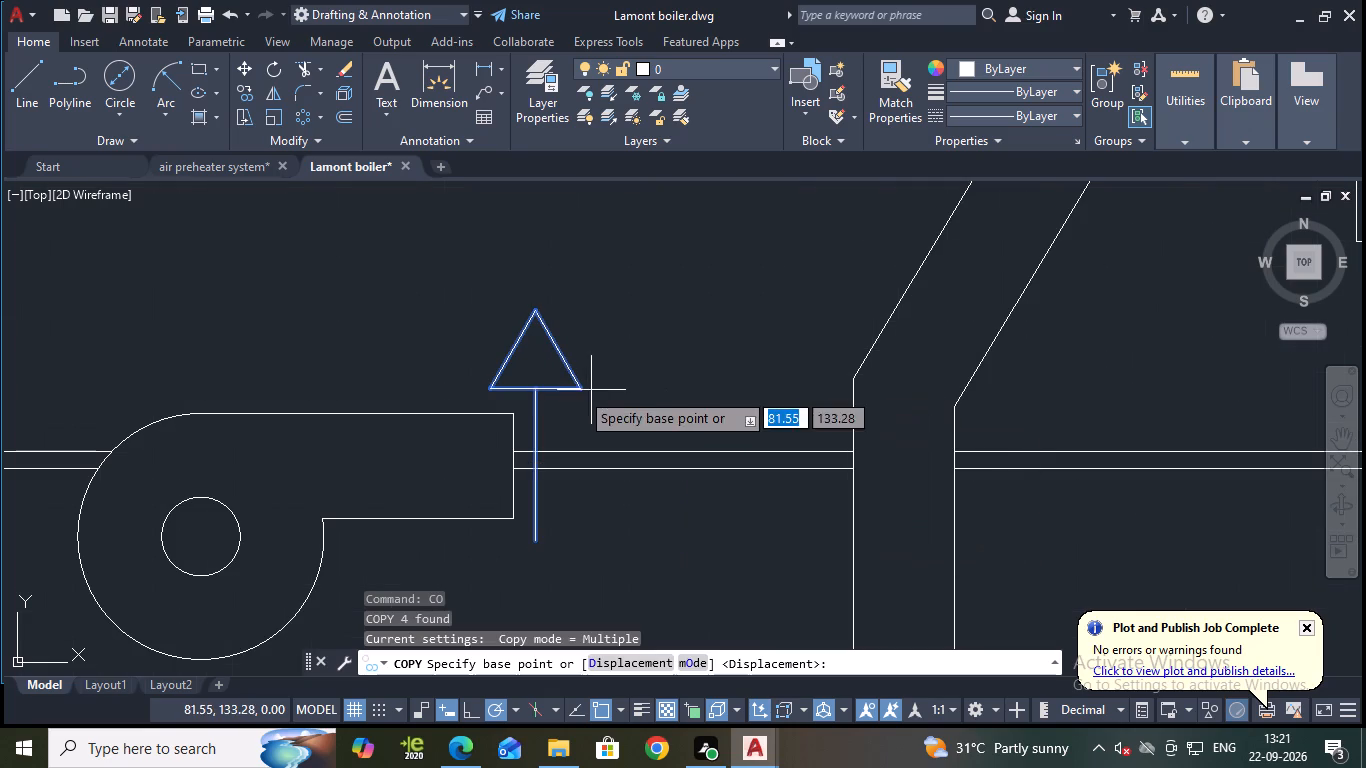
left_click(537, 389)
scroll(684, 321, "down", 4)
middle_click_drag(856, 321, 773, 424)
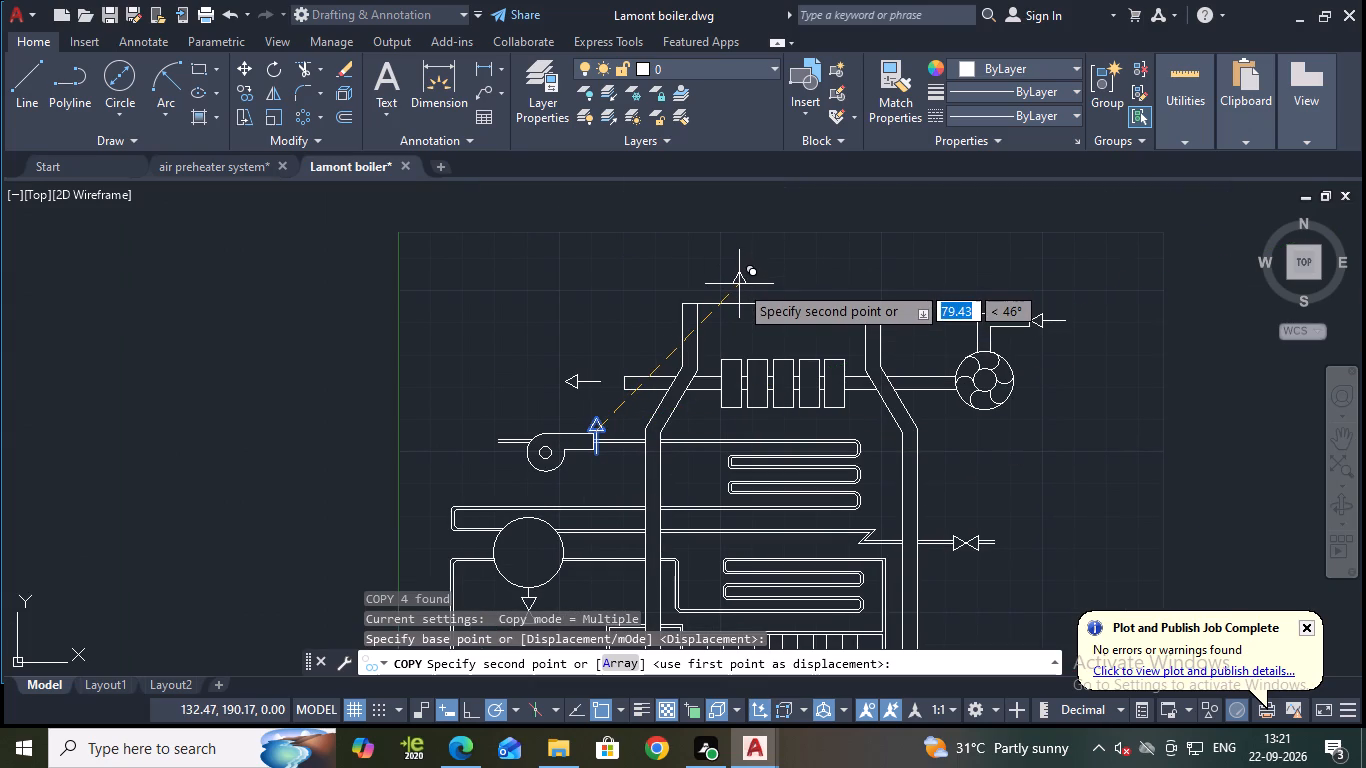
left_click(739, 284)
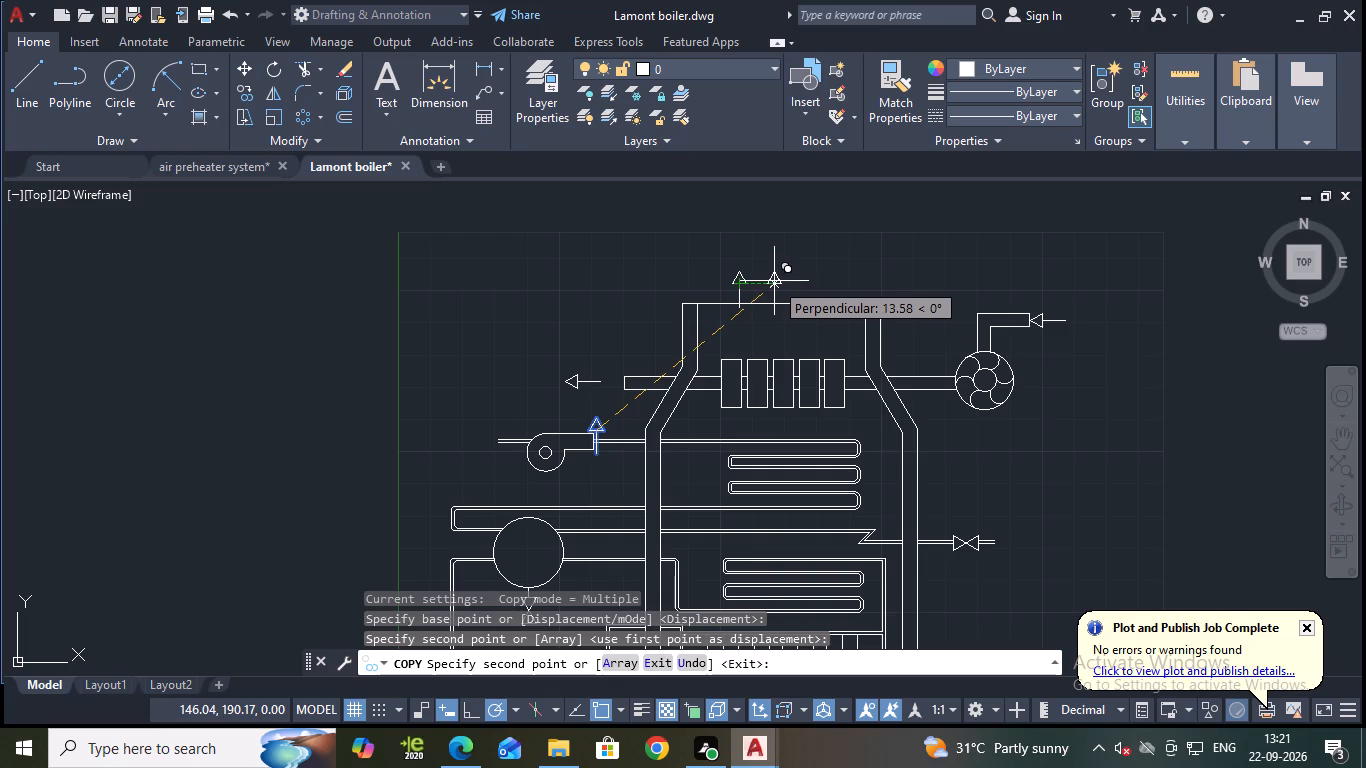
Place three more upward arrow copies in a level row across the boiler top, about 11 to 14 units apart, and save.
left_click(774, 281)
left_click(807, 280)
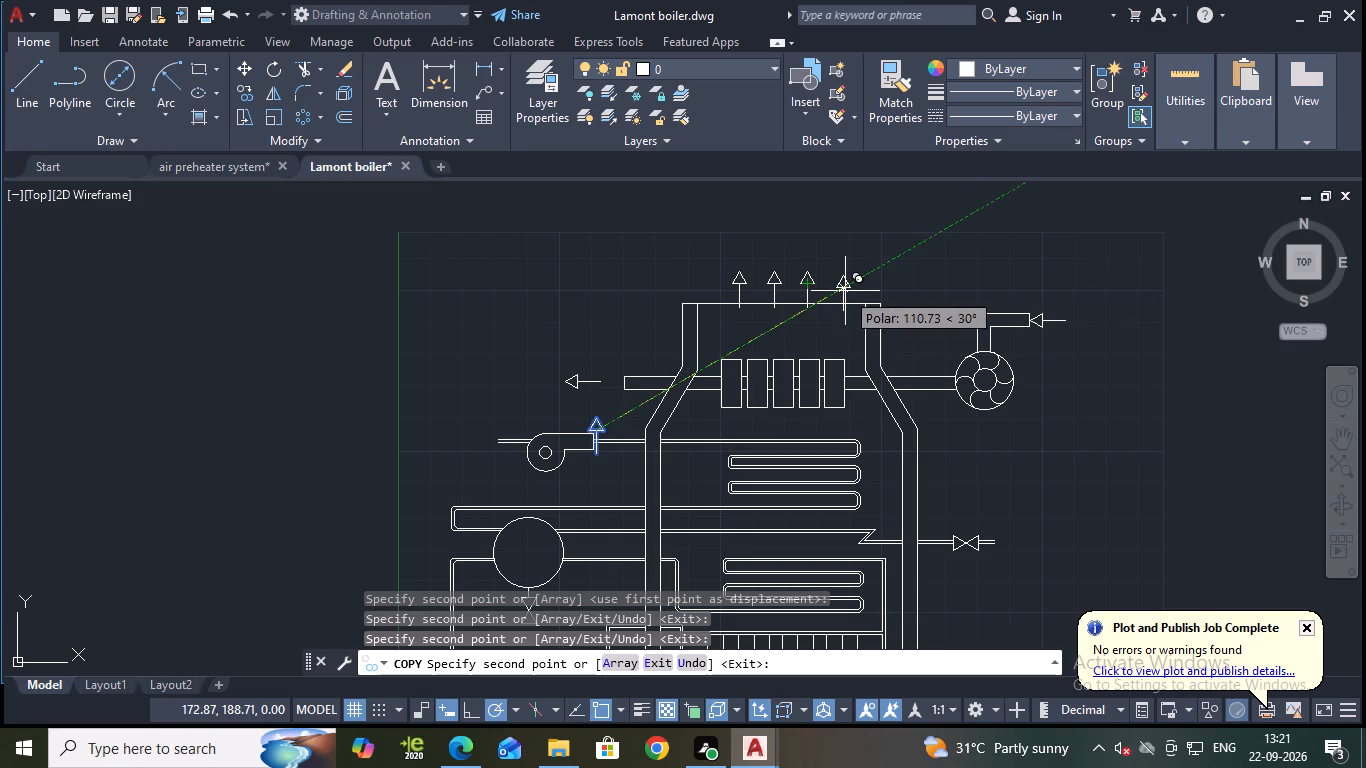
scroll(802, 282, "up", 3)
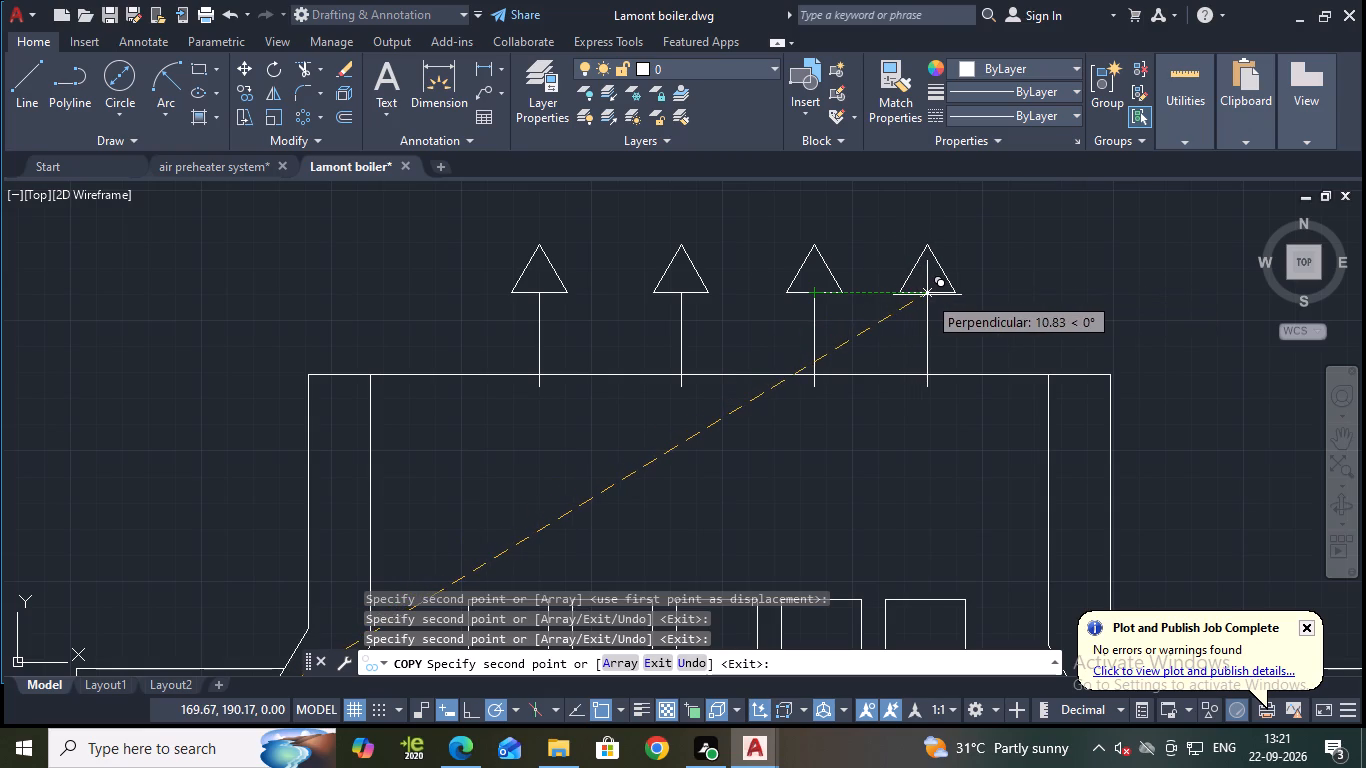
left_click(927, 295)
scroll(993, 281, "down", 1)
key("Escape")
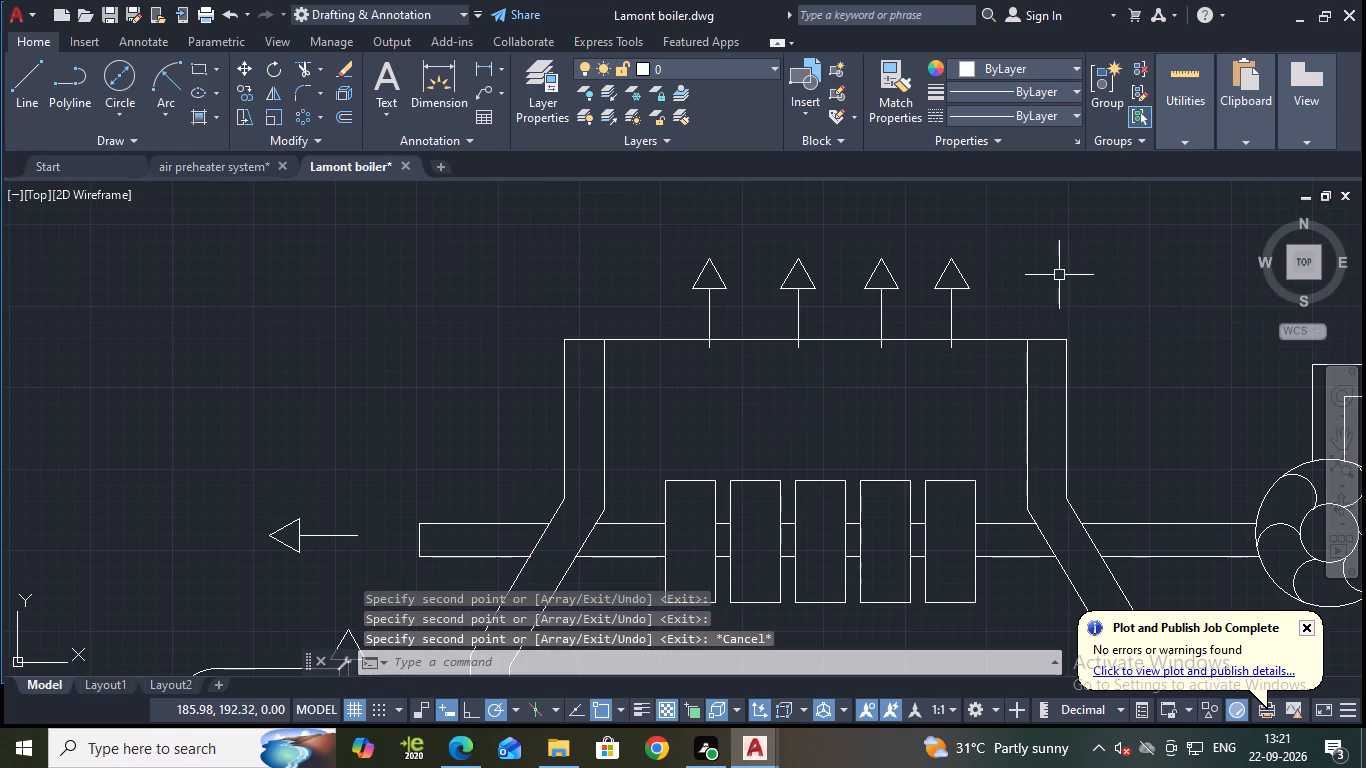
key("ctrl+s")
Erase the original upward arrow lying across the upper pump's outlet pipe and save the drawing.
scroll(1030, 296, "down", 2)
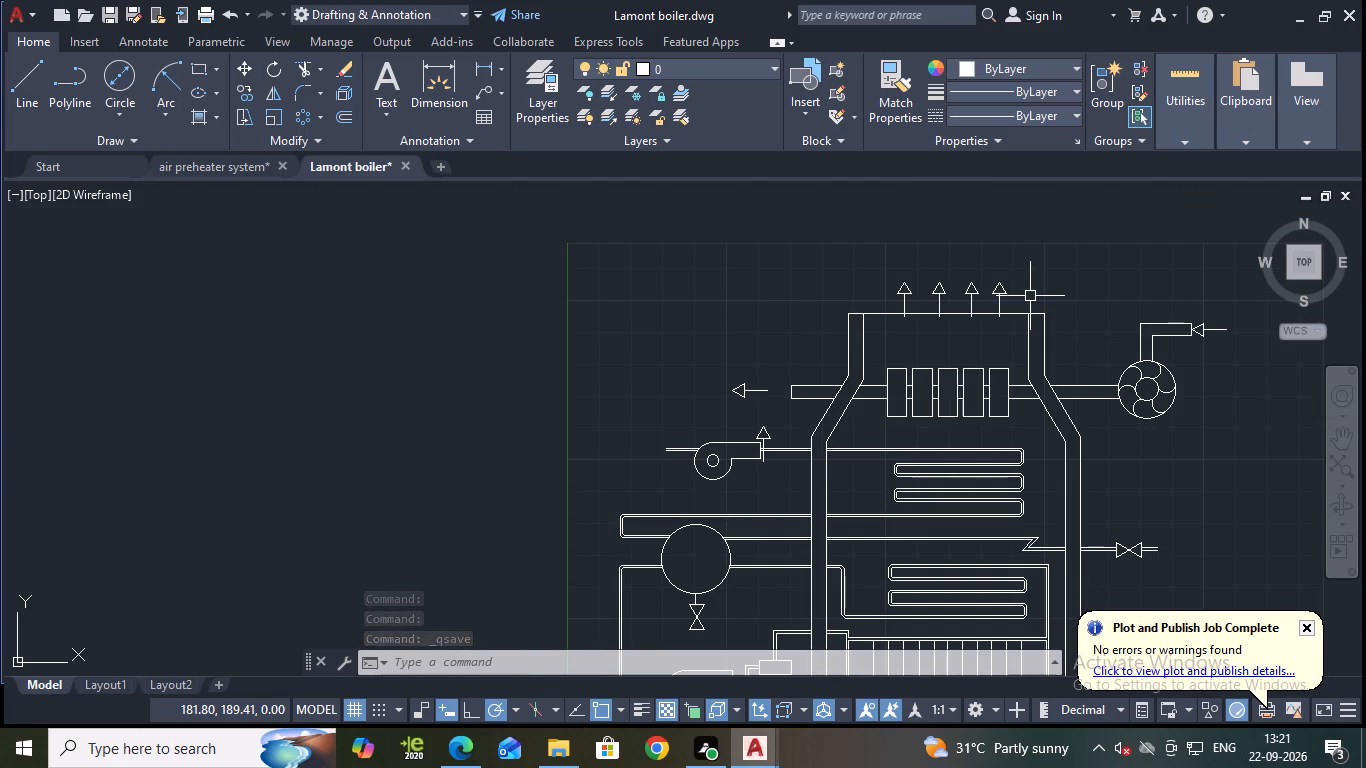
scroll(1028, 302, "down", 1)
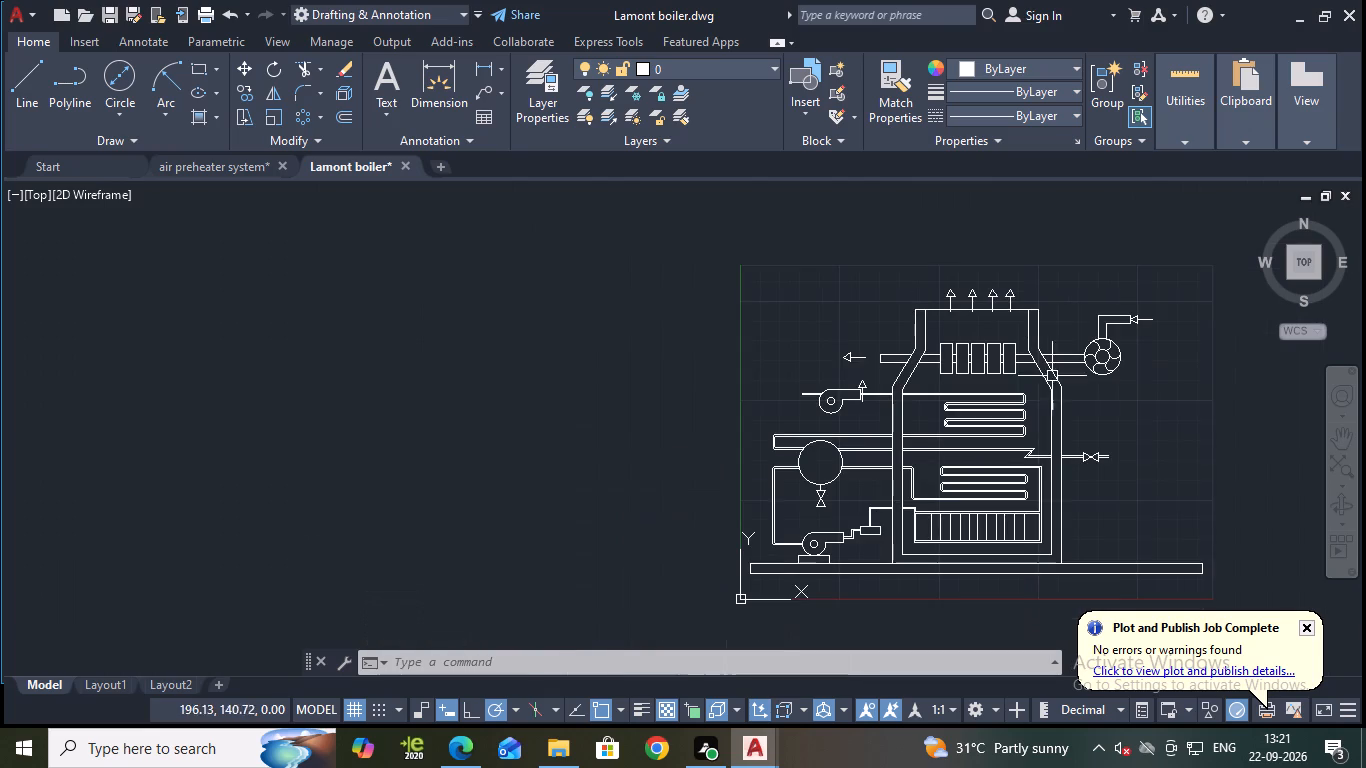
middle_click_drag(1070, 388, 1001, 363)
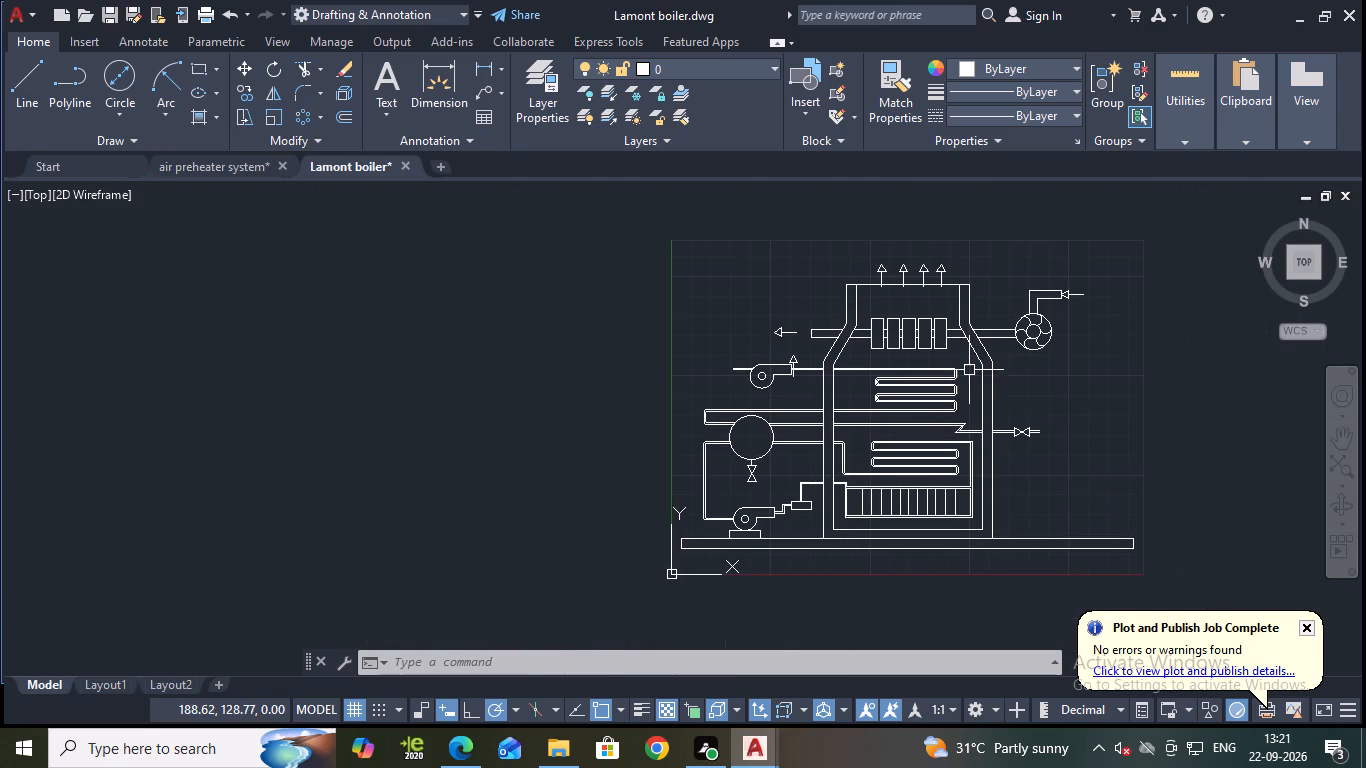
scroll(787, 376, "up", 3)
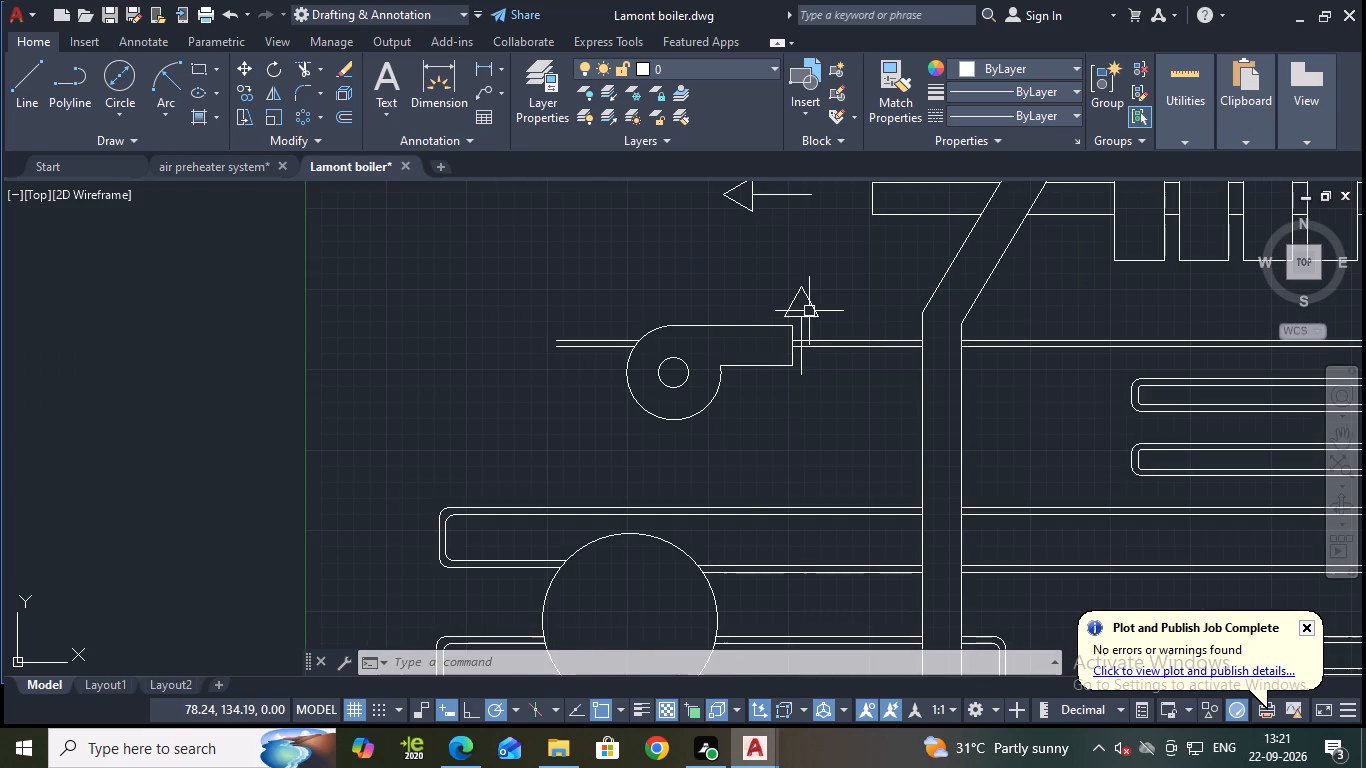
scroll(809, 311, "up", 1)
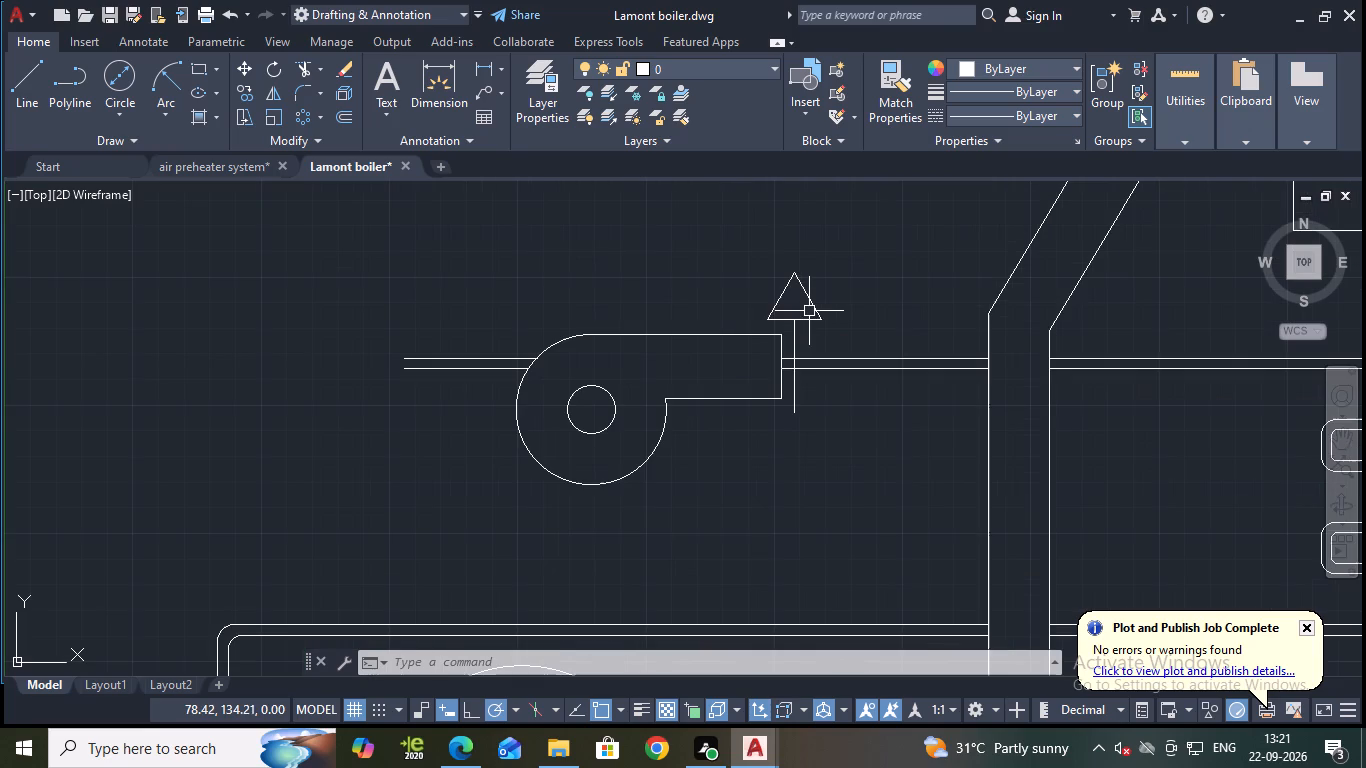
left_click(809, 306)
scroll(801, 330, "up", 3)
double_click(756, 342)
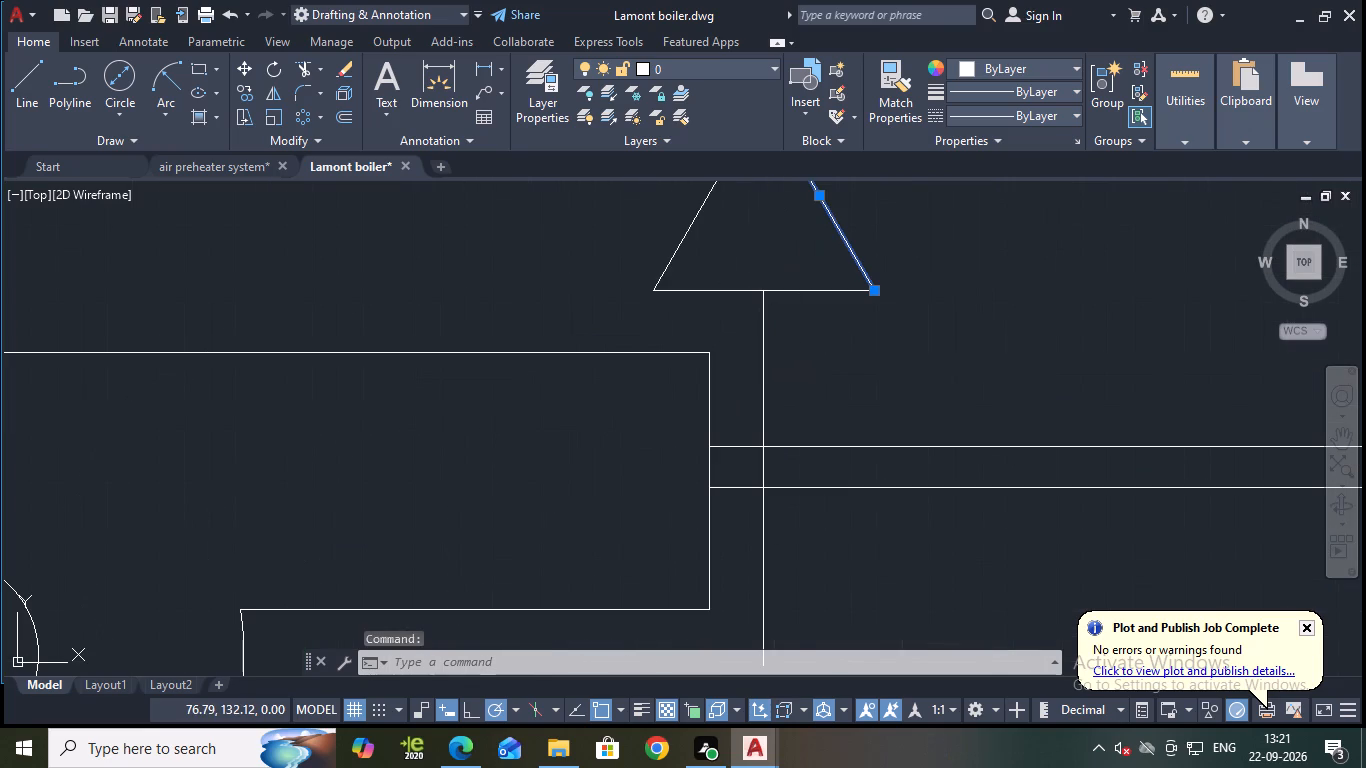
left_click(761, 343)
left_click(761, 335)
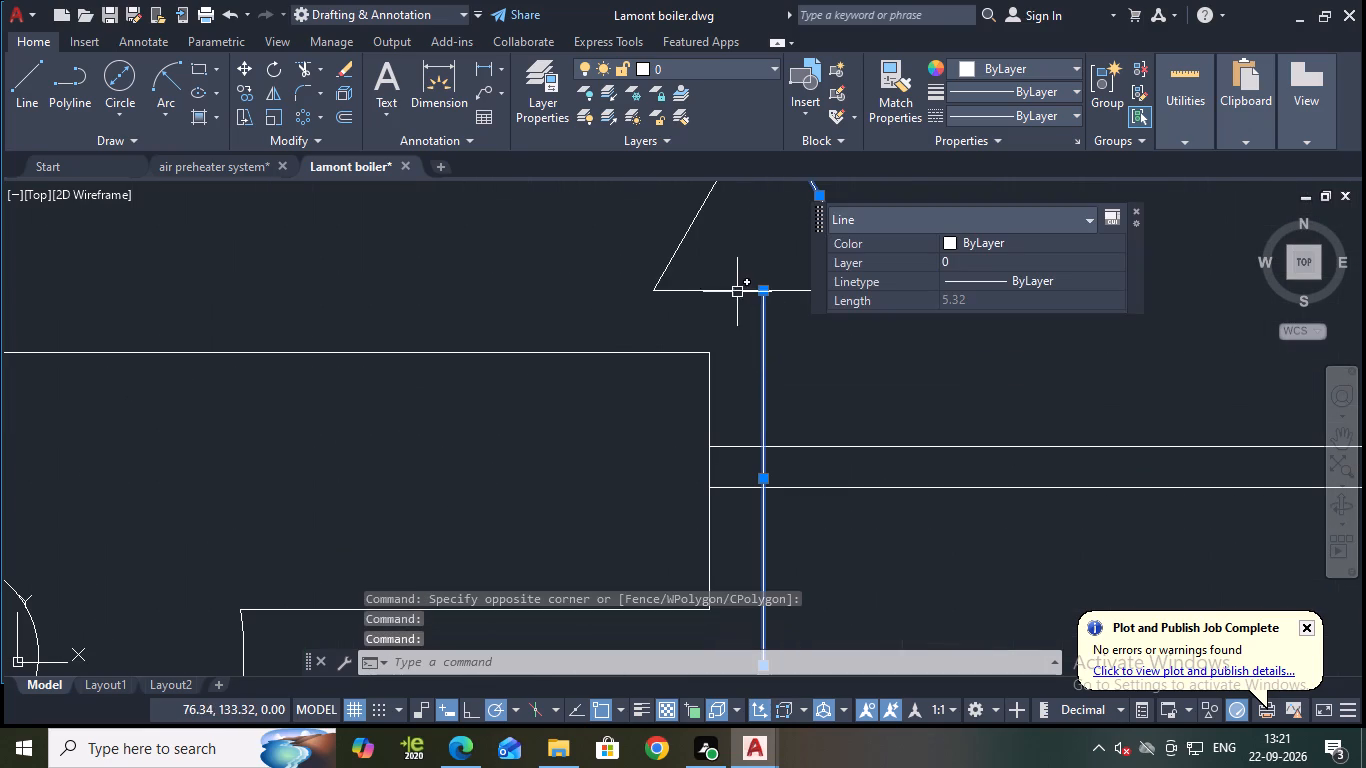
left_click(736, 291)
left_click(674, 243)
scroll(742, 299, "down", 2)
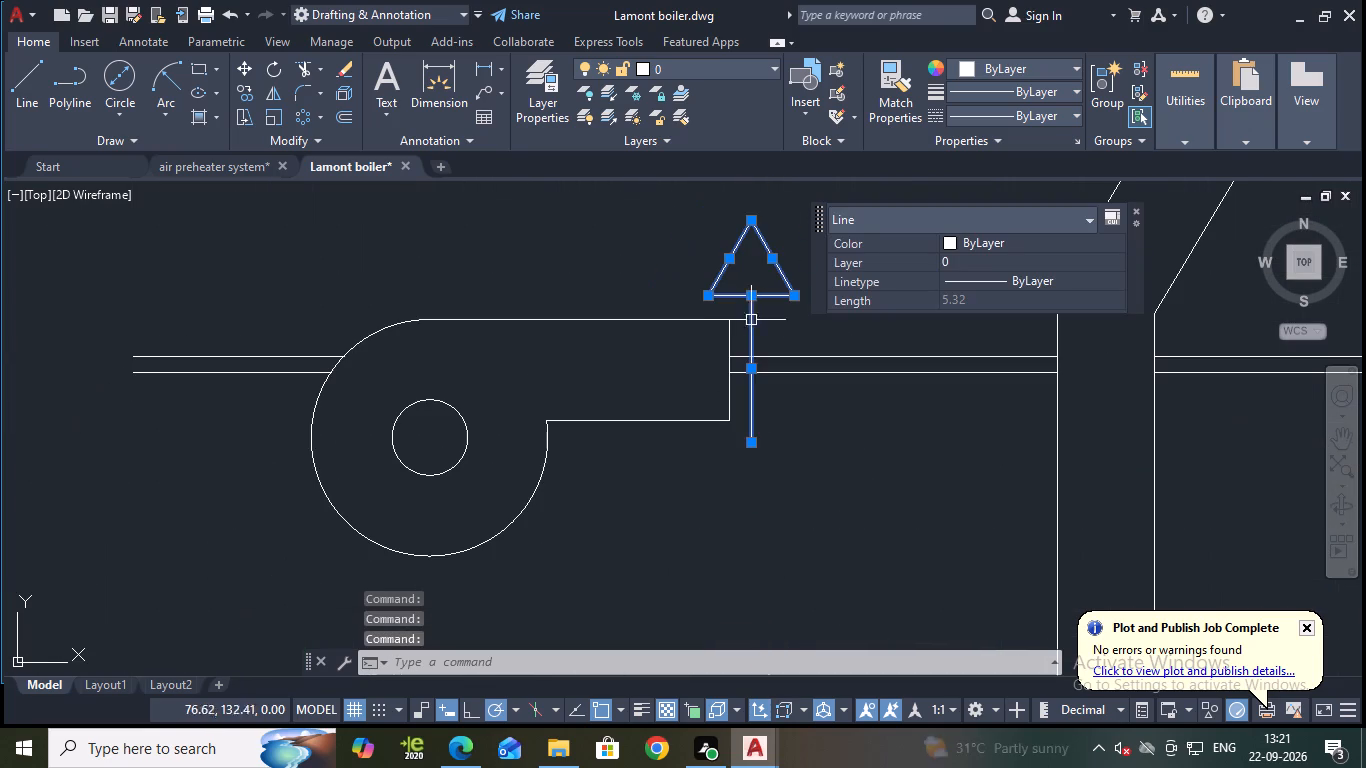
key("e")
key("Return")
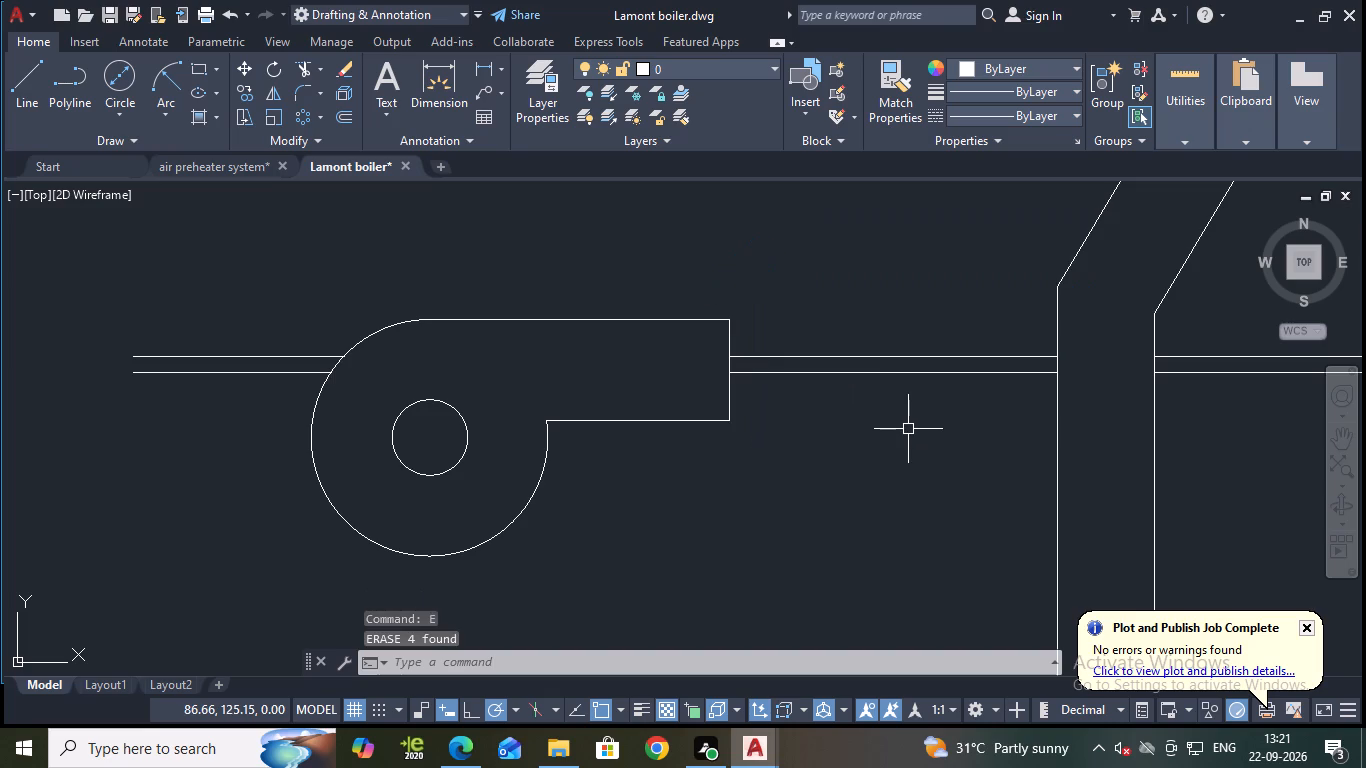
key("ctrl+s")
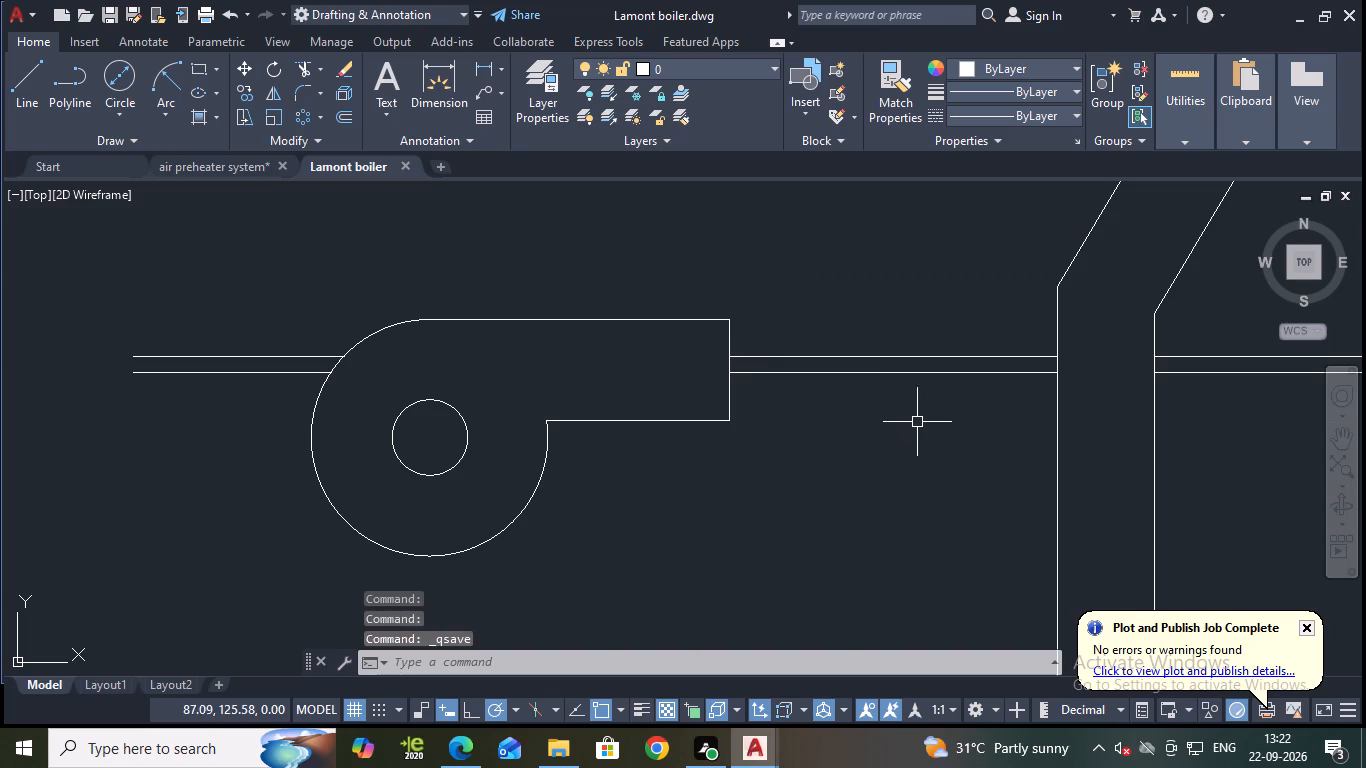
Close the open left end of the upper pump's double-line pipe with a short vertical line and save the drawing.
scroll(928, 423, "down", 2)
middle_click_drag(940, 431, 877, 407)
middle_click(877, 407)
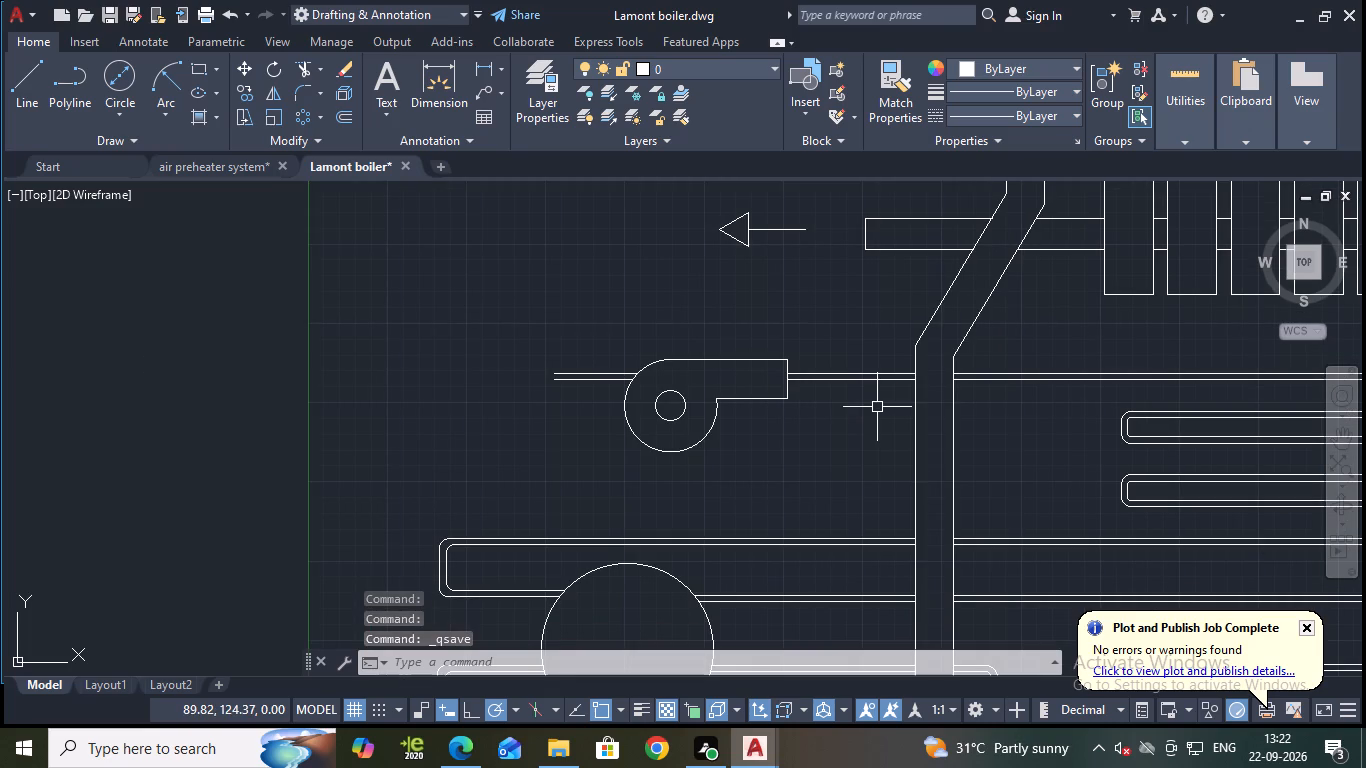
scroll(619, 376, "up", 1)
key("l")
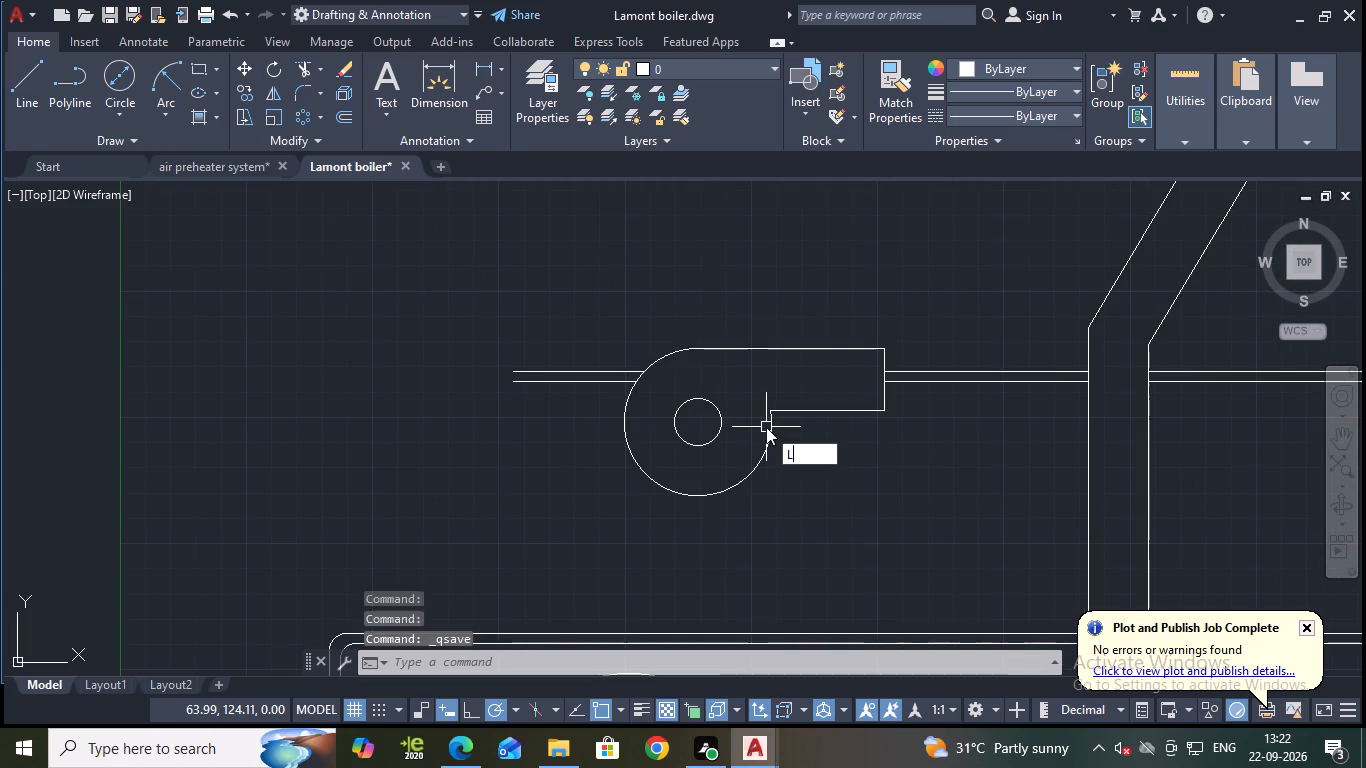
key("Return")
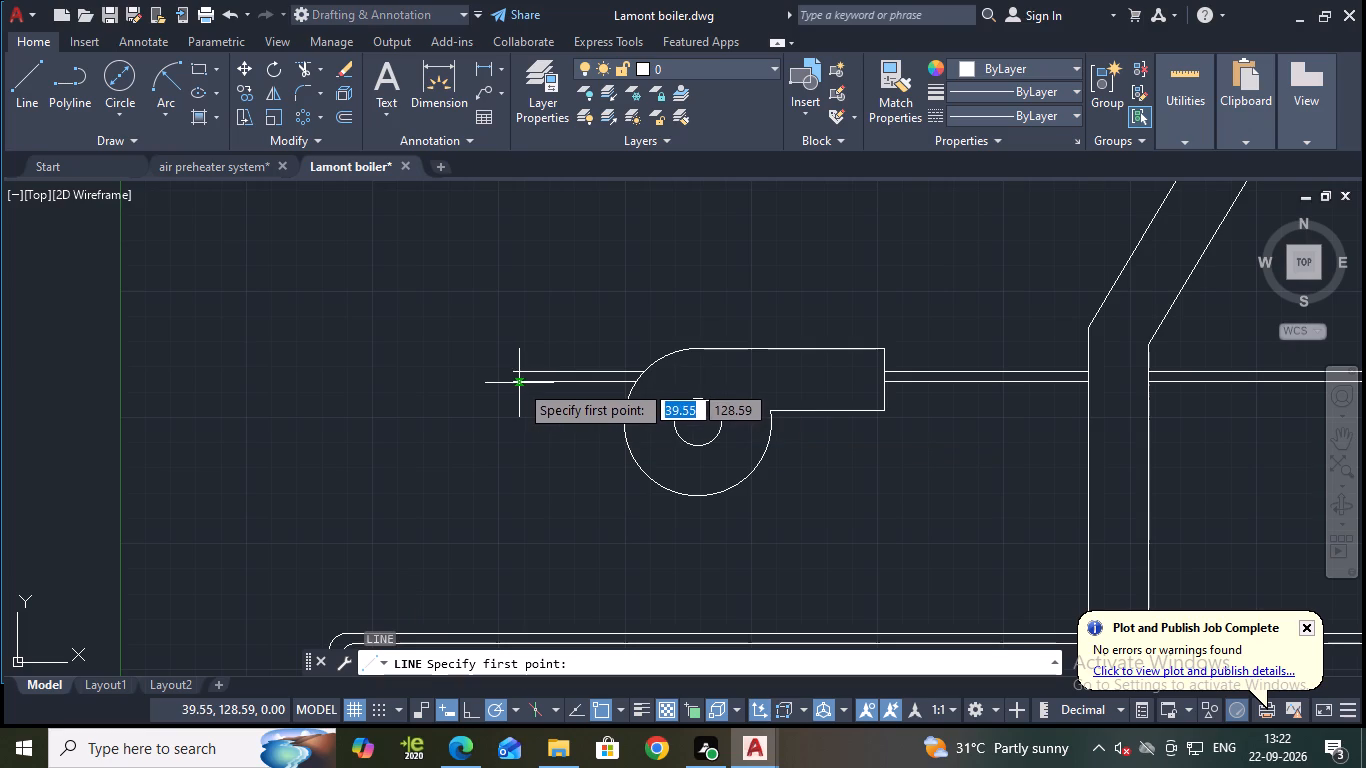
scroll(519, 384, "up", 3)
left_click(483, 324)
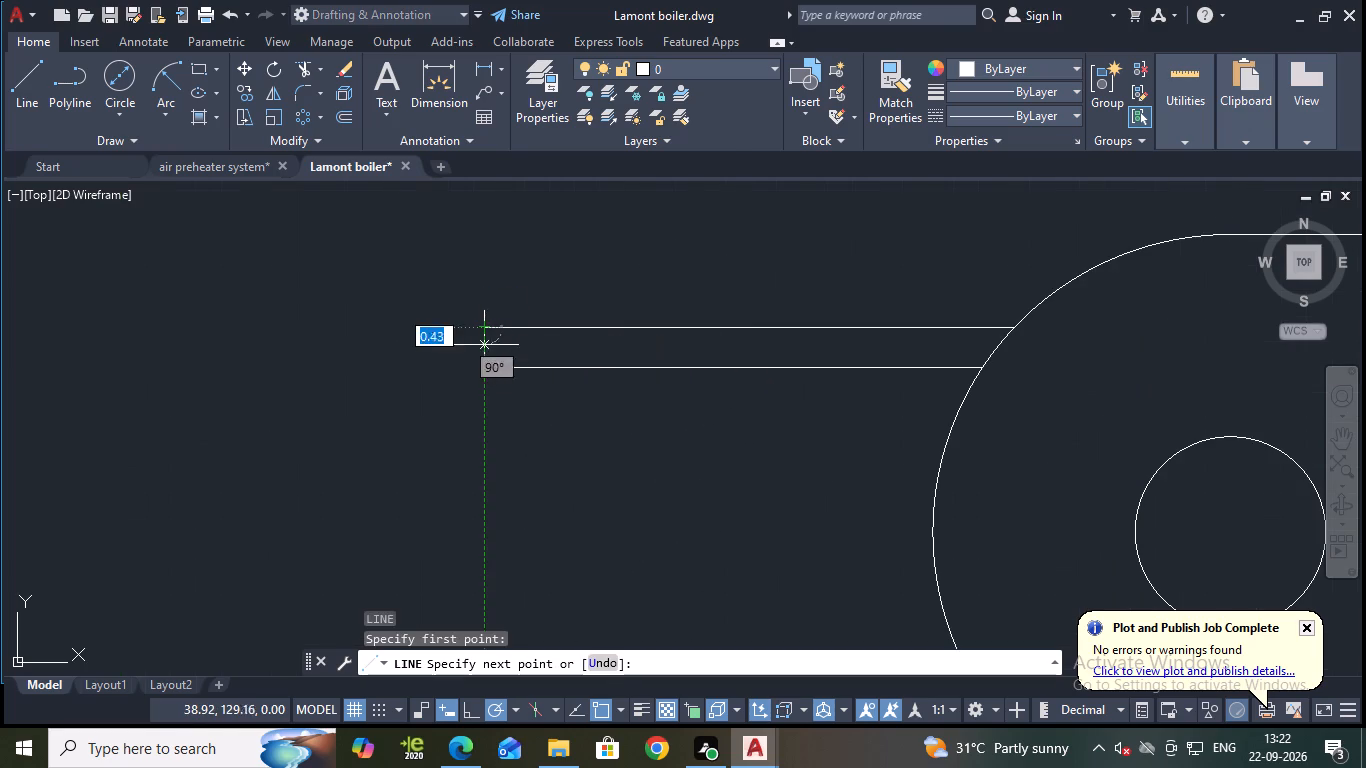
left_click(484, 365)
key("Escape")
scroll(650, 277, "down", 1)
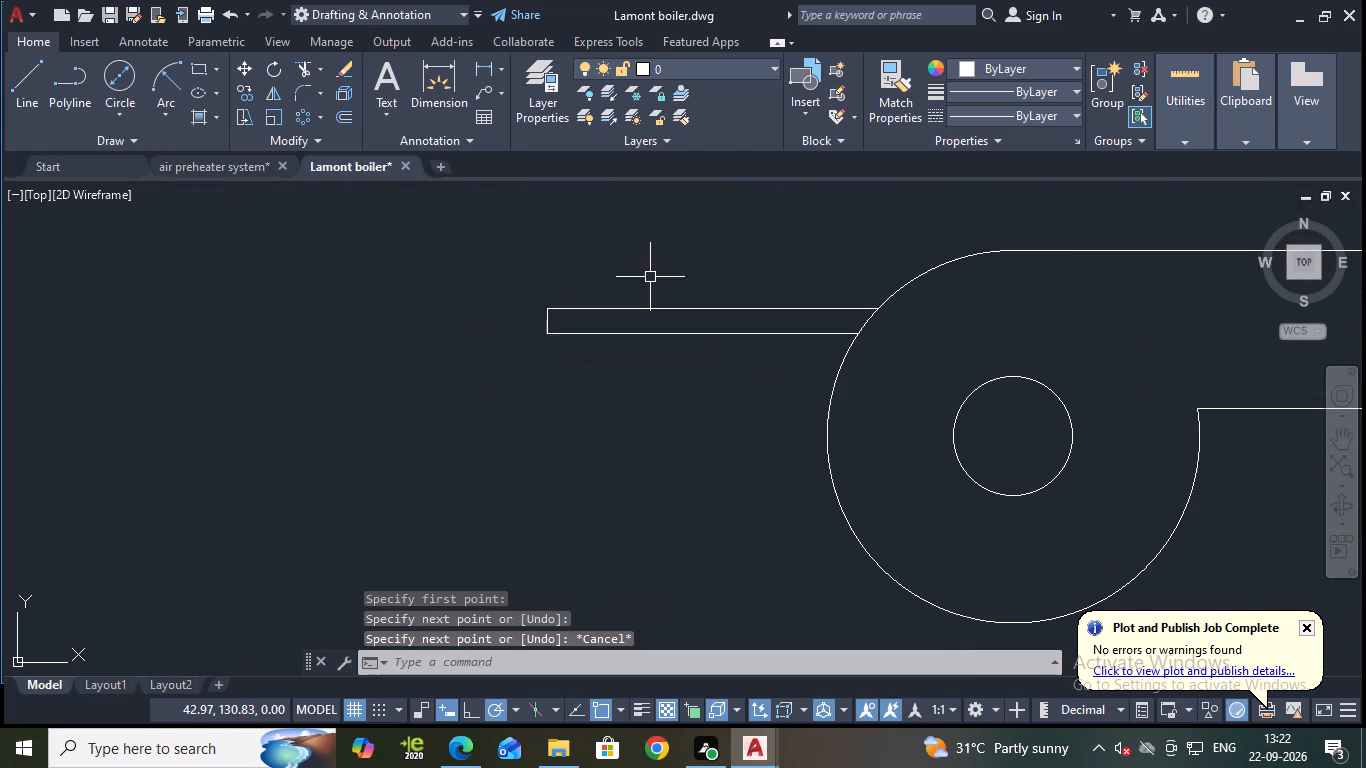
key("ctrl+s")
Close the open end of the double-line pipe beyond the valve outside the boiler's right wall with a vertical line, and save.
scroll(650, 277, "down", 2)
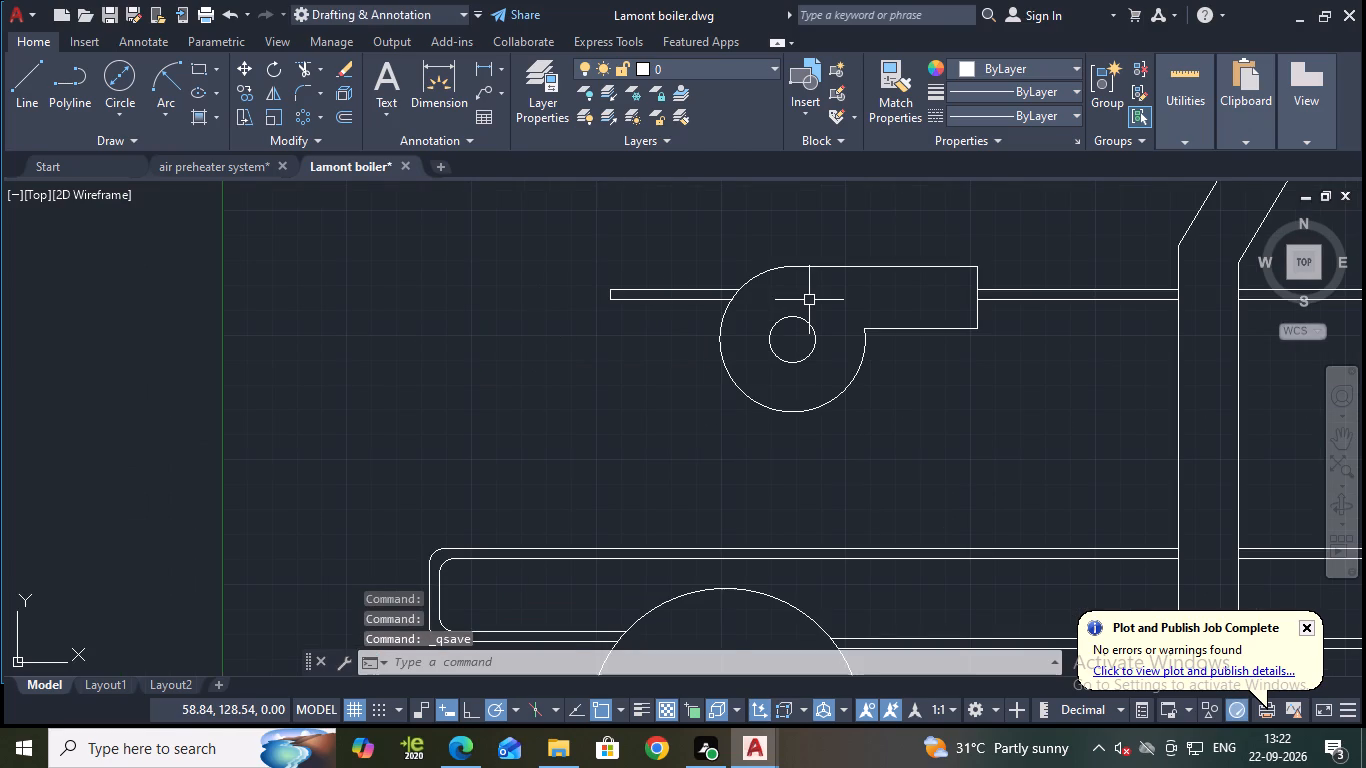
scroll(809, 300, "down", 1)
scroll(883, 386, "down", 1)
middle_click_drag(922, 396, 688, 272)
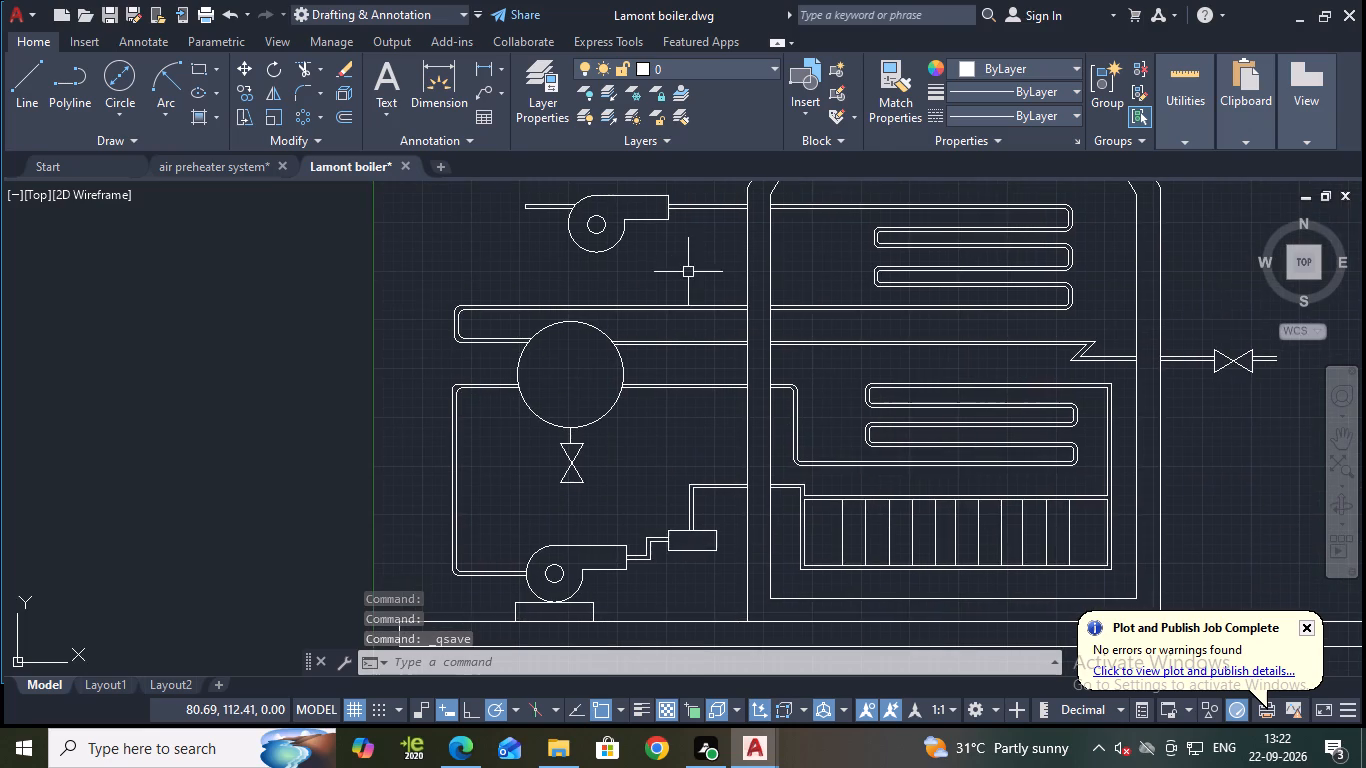
scroll(1259, 394, "up", 1)
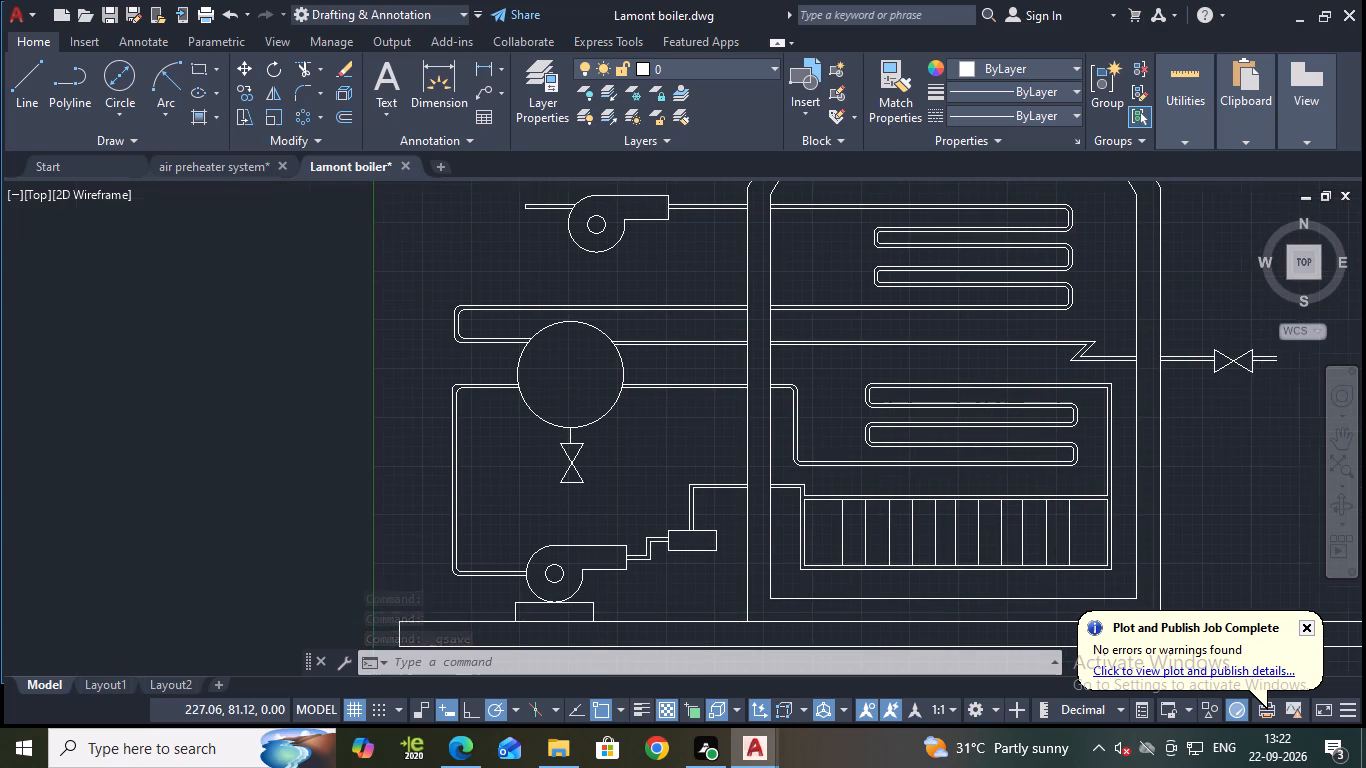
middle_click_drag(1250, 394, 1241, 394)
middle_click_drag(1214, 400, 1068, 422)
middle_click(1066, 422)
key("space")
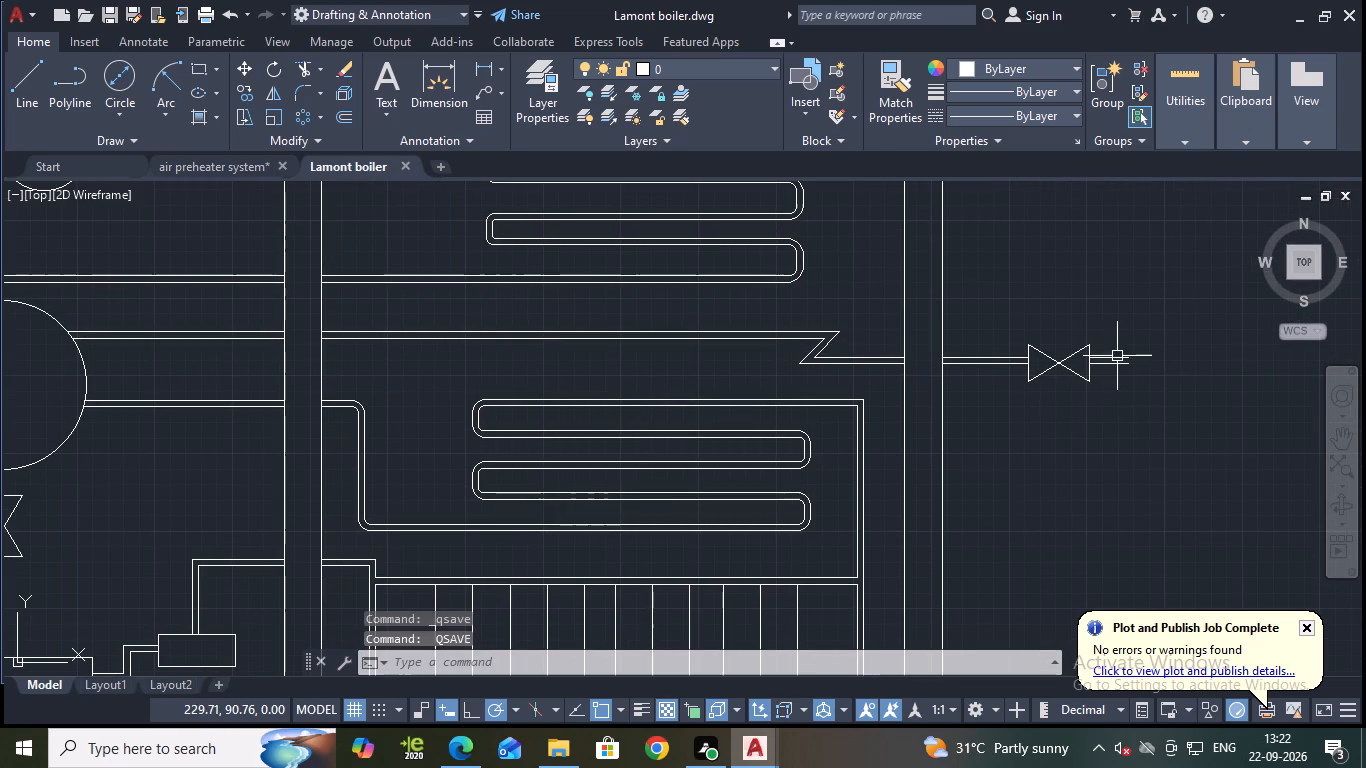
key("space")
key("l")
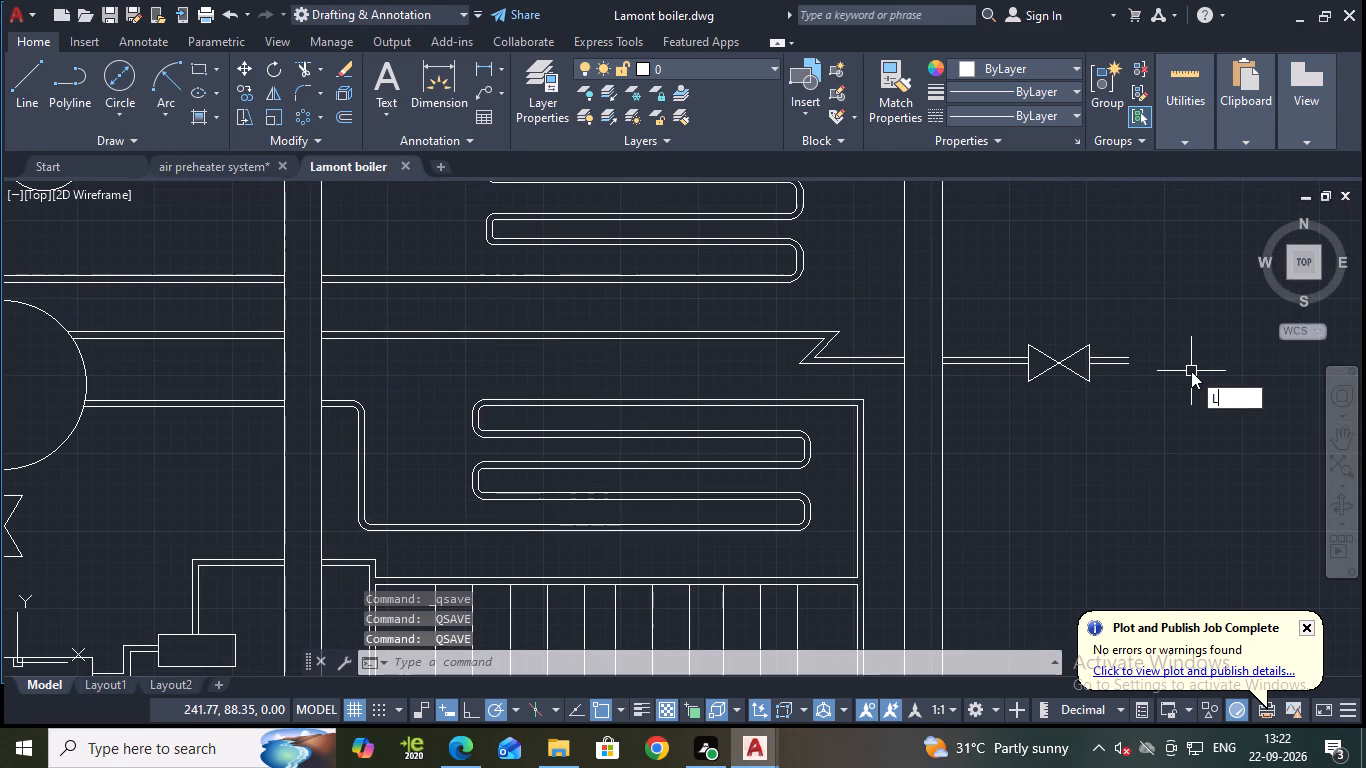
key("Return")
scroll(1129, 357, "up", 2)
left_click(1118, 353)
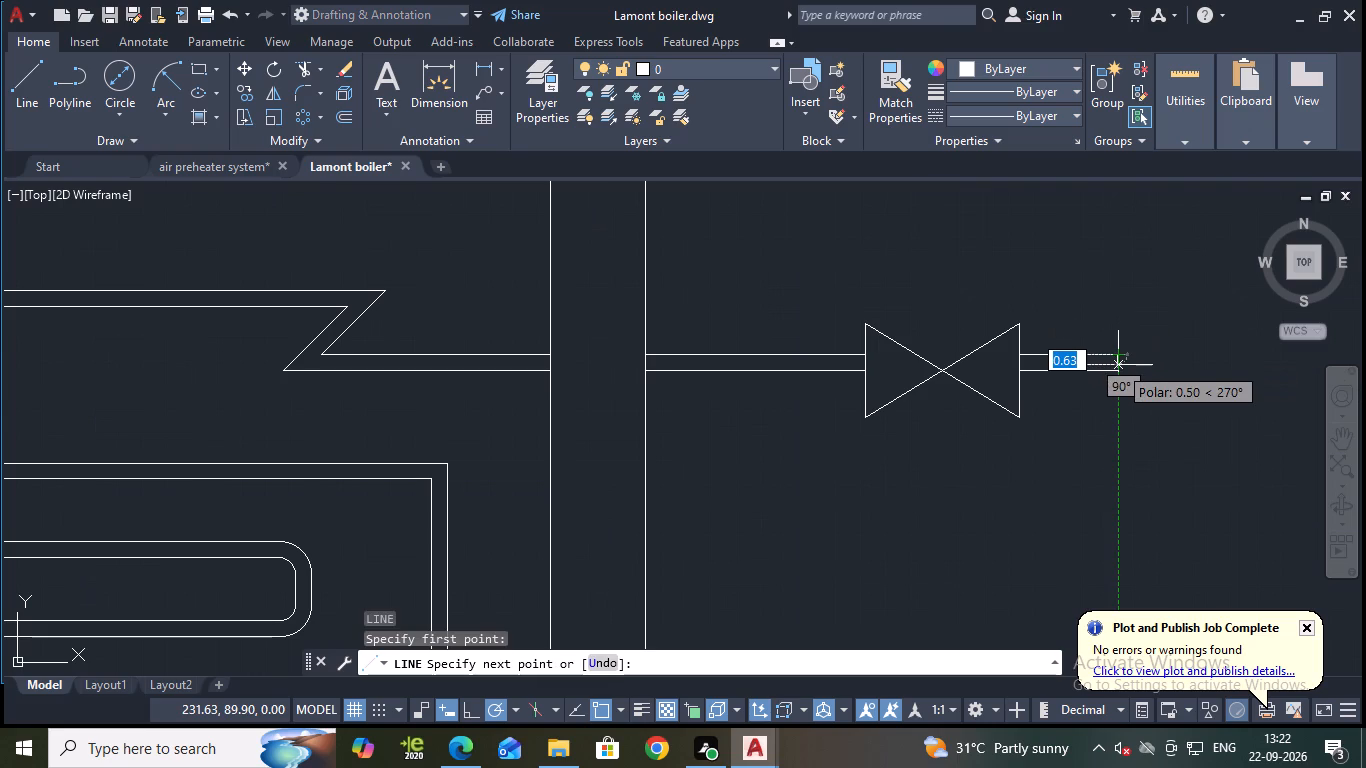
left_click(1118, 369)
key("Escape")
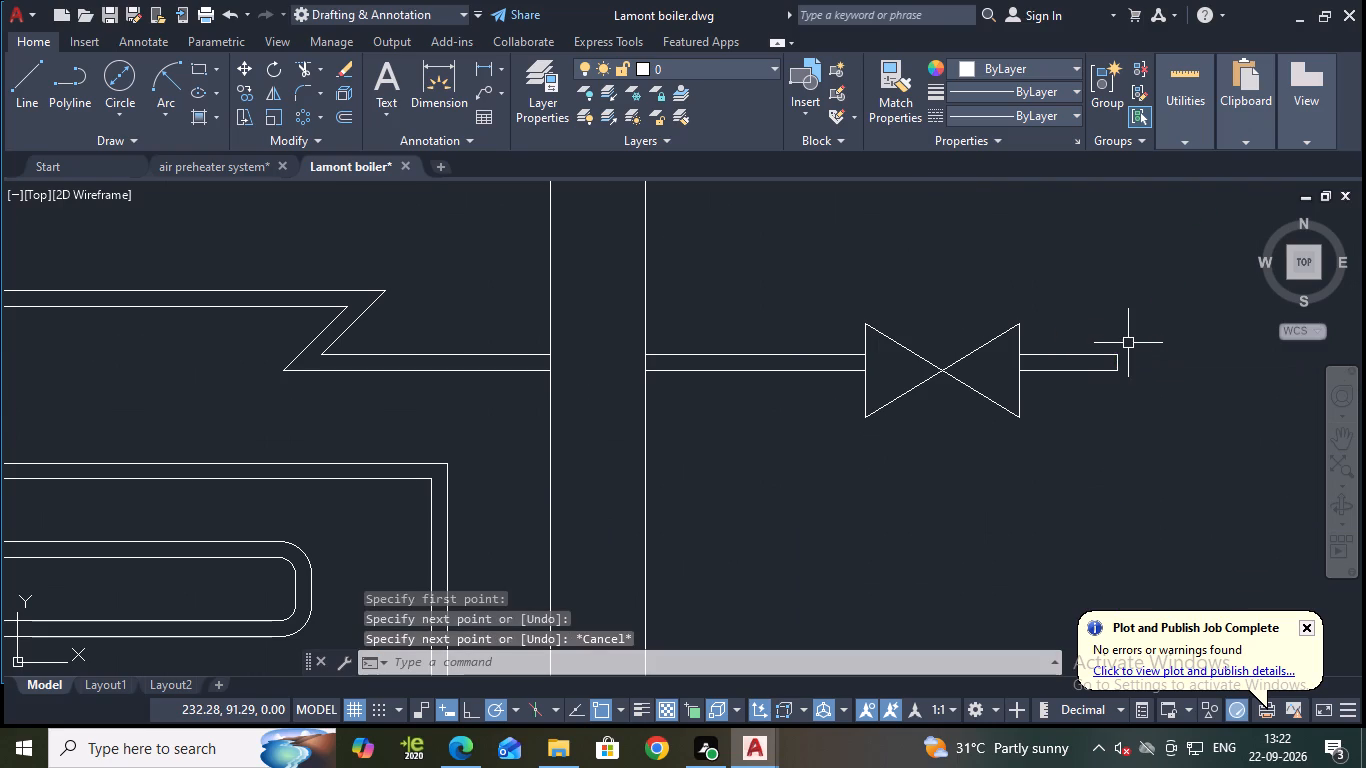
key("ctrl+s")
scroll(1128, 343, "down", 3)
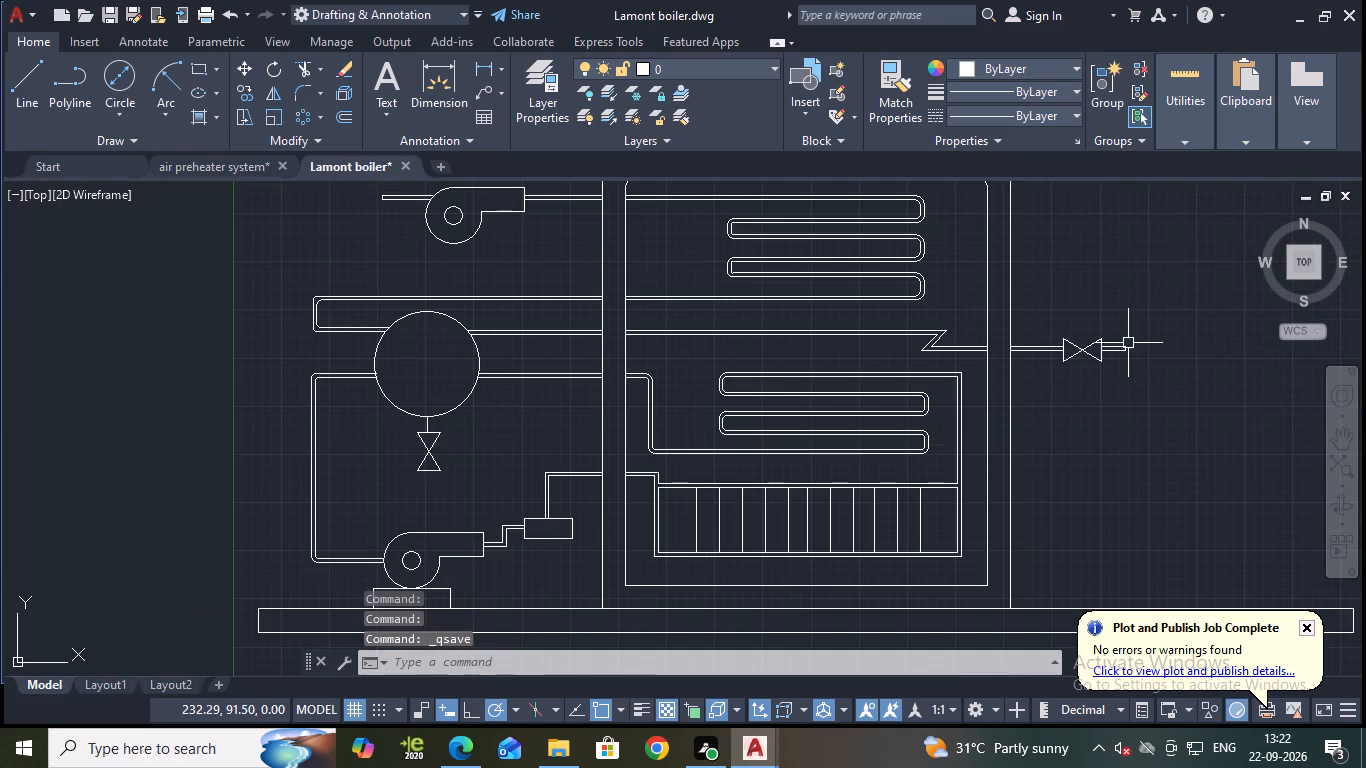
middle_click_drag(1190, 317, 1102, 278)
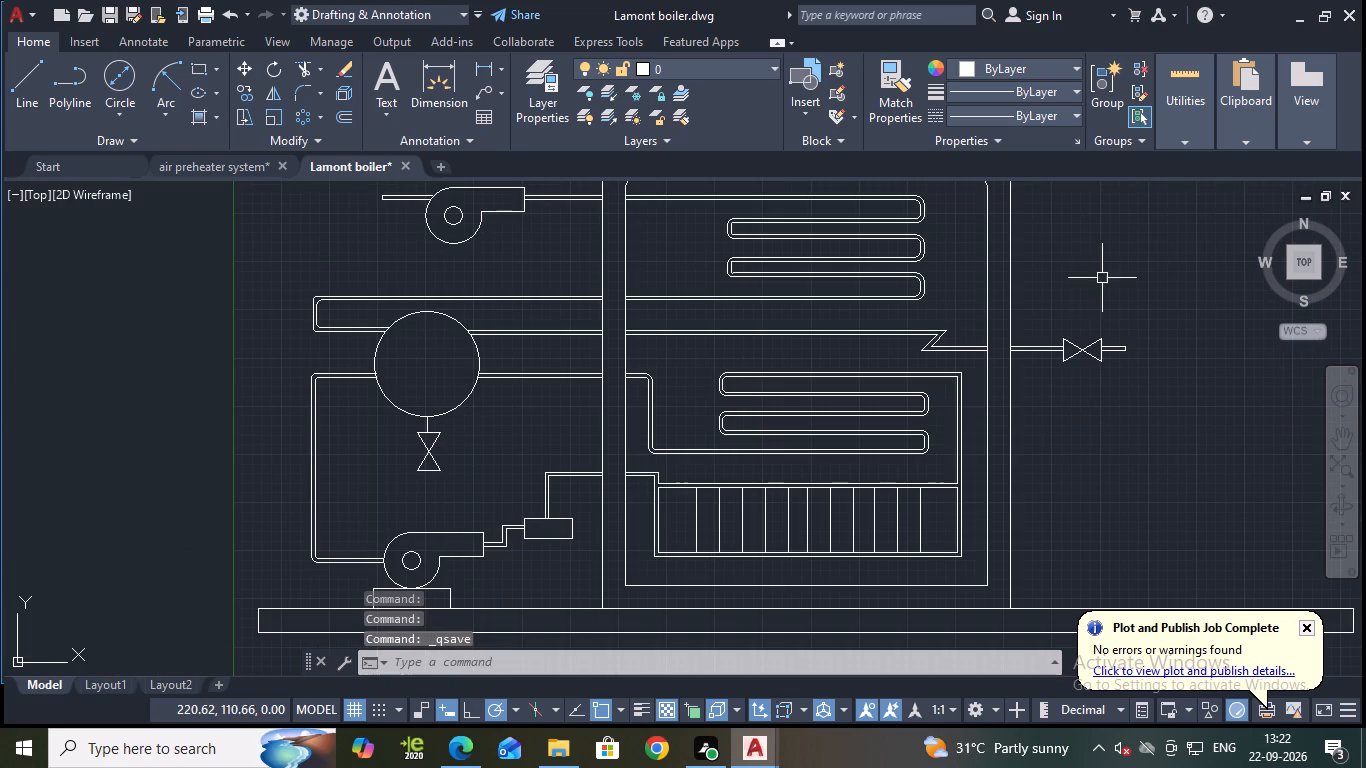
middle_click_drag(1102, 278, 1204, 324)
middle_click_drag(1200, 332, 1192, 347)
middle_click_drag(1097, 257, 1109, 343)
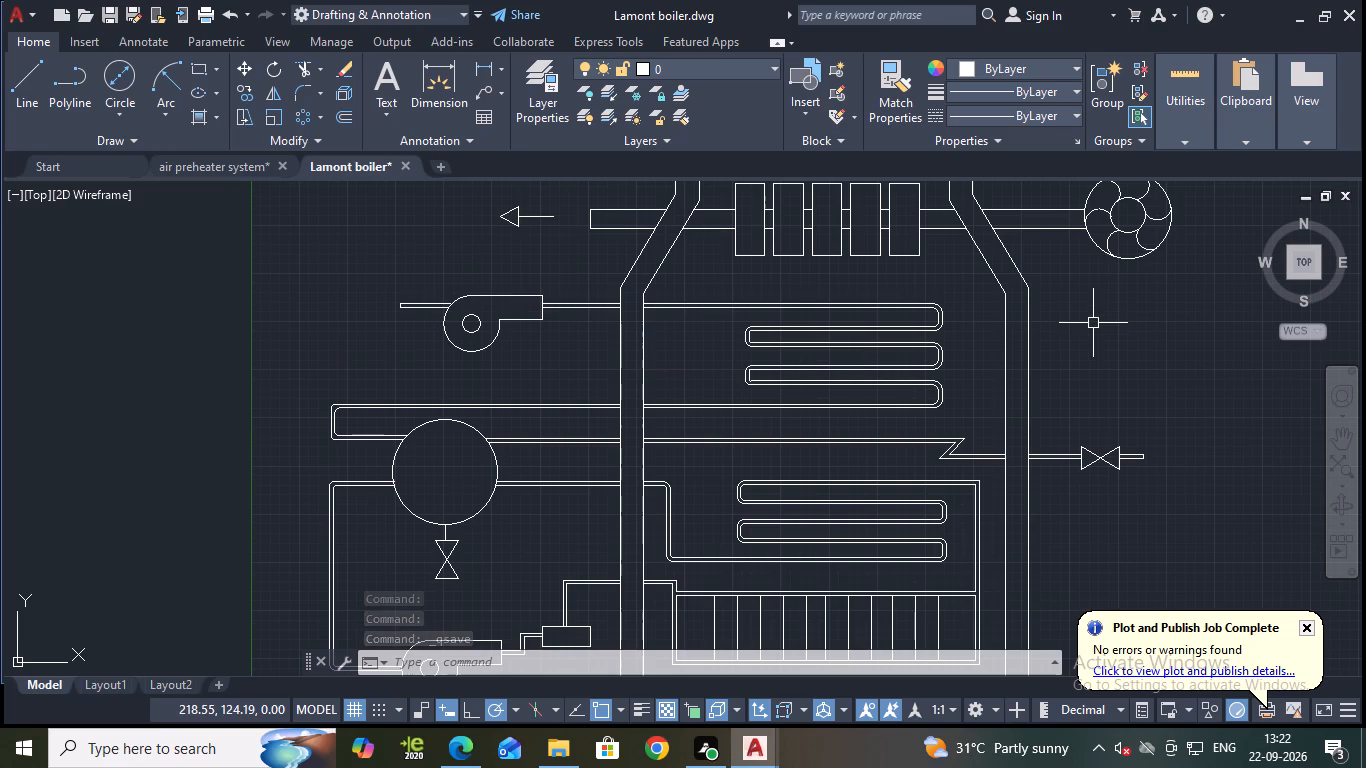
Start a multileader at the edge of the lower pump's base, with a leader line about 3.7 units long at 42°.
middle_click_drag(1042, 356, 1033, 186)
scroll(1099, 295, "down", 2)
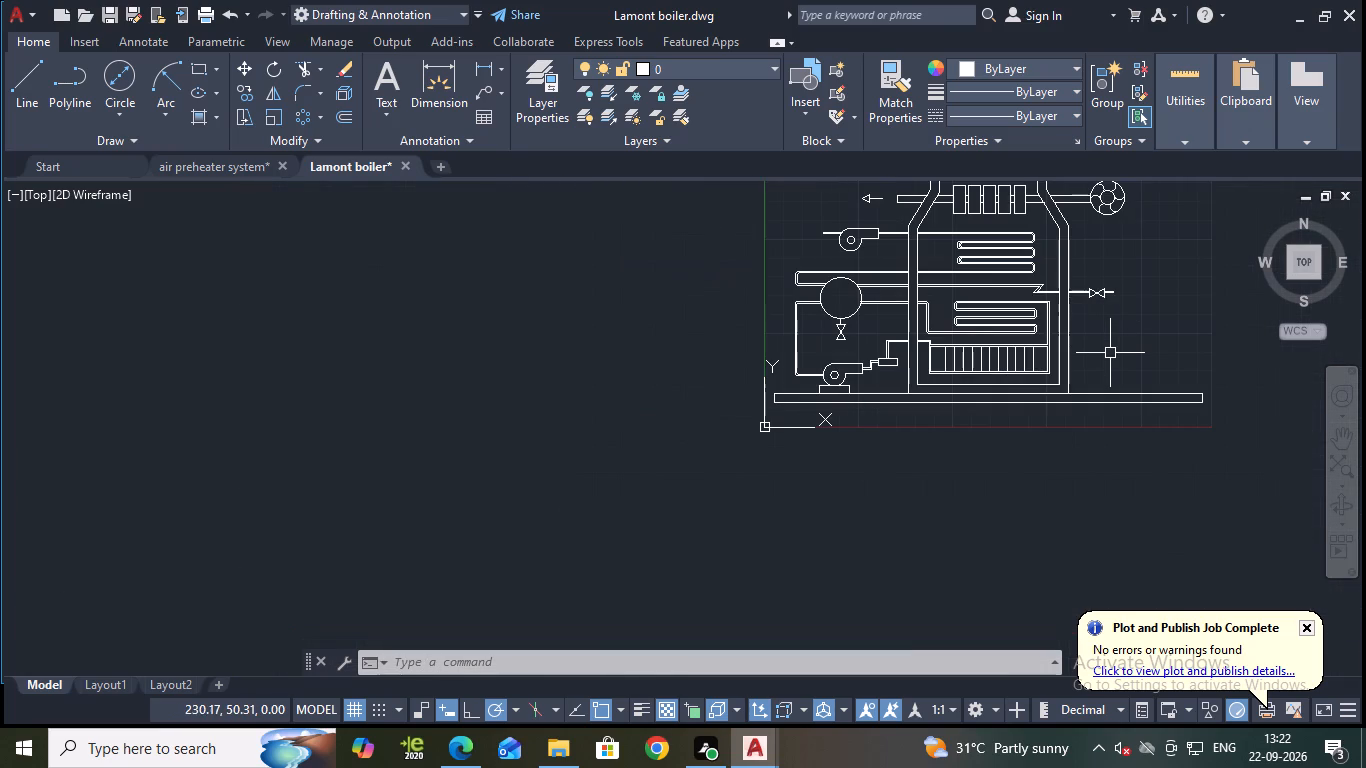
scroll(873, 395, "up", 2)
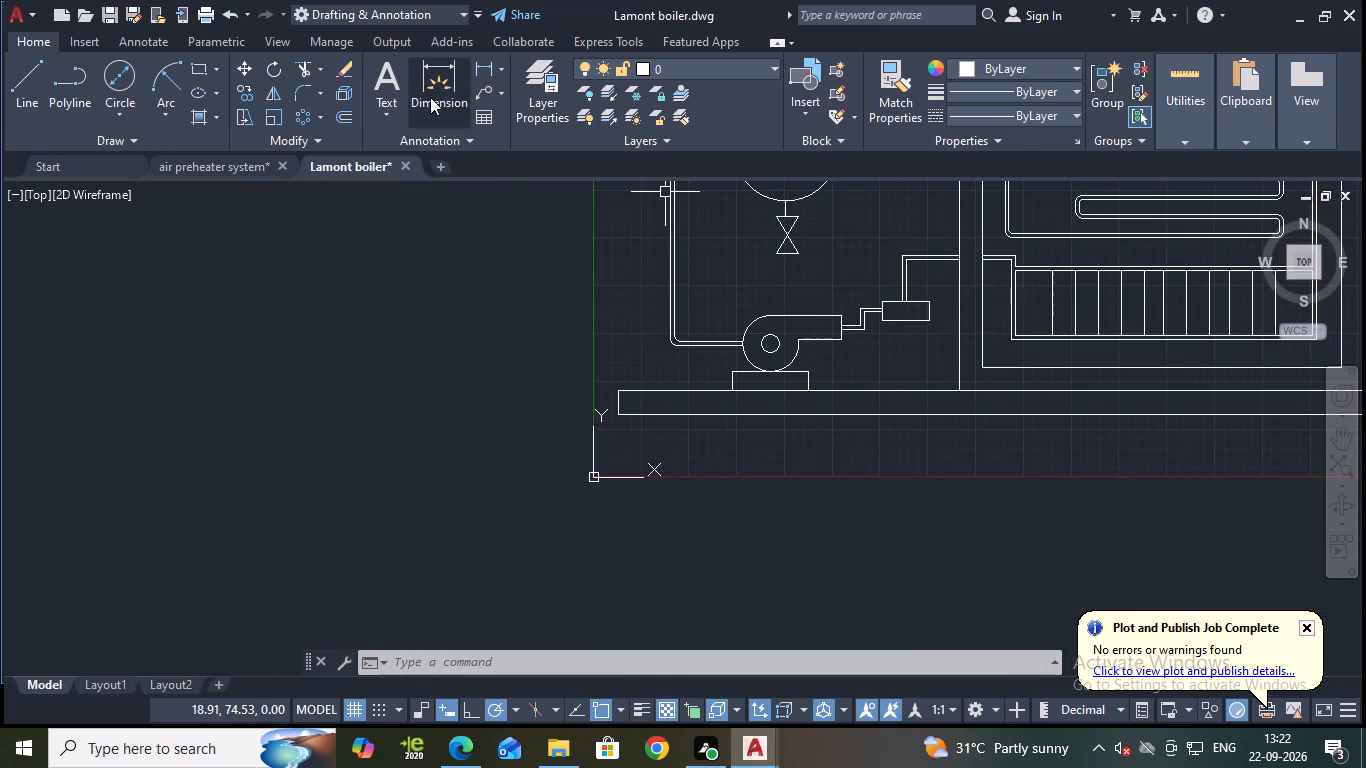
left_click(393, 114)
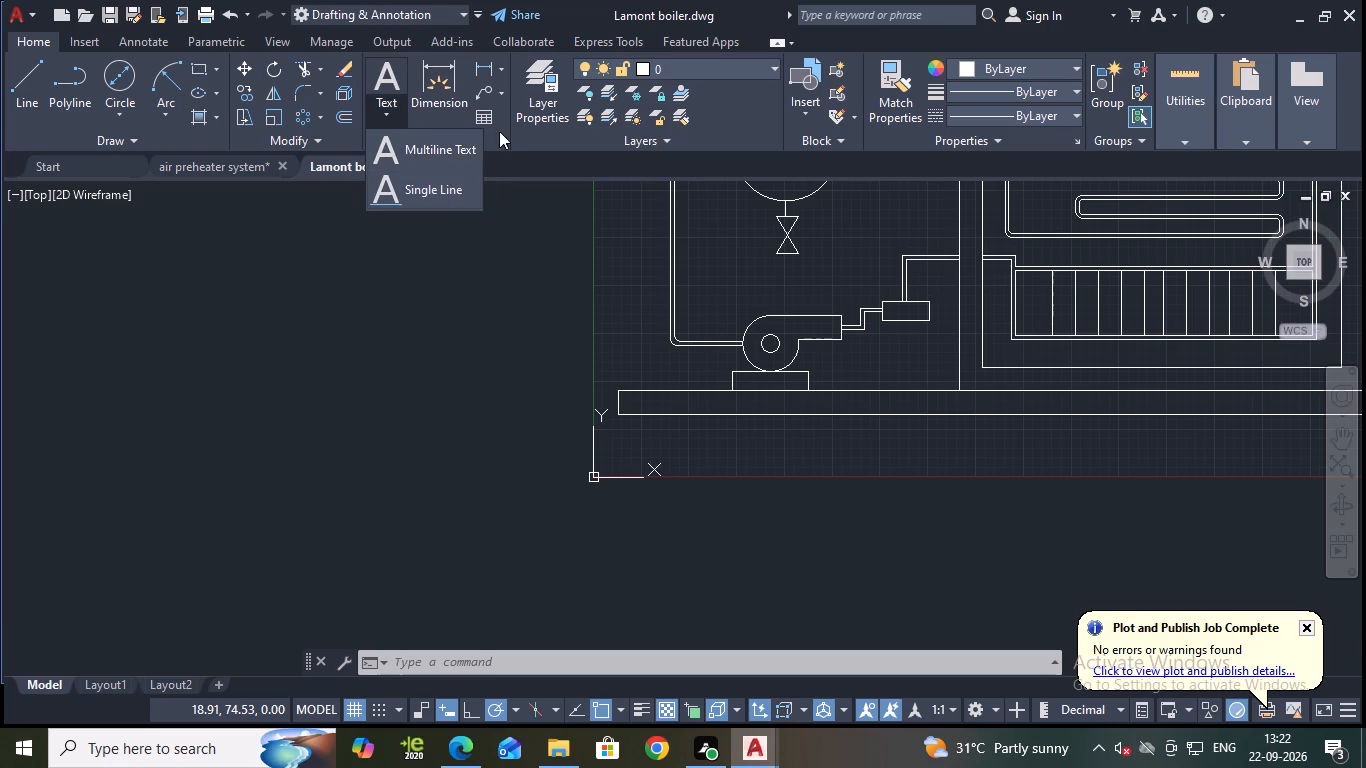
left_click(482, 96)
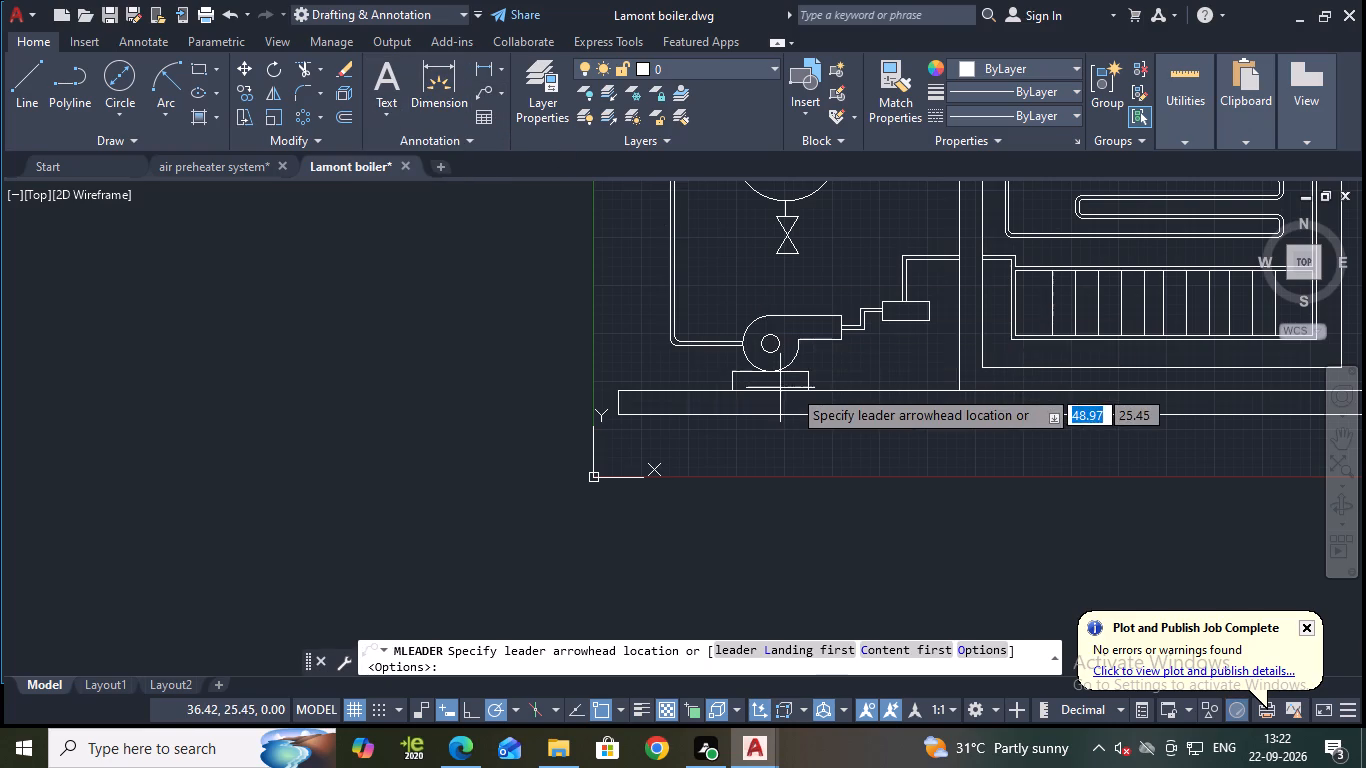
scroll(795, 388, "up", 4)
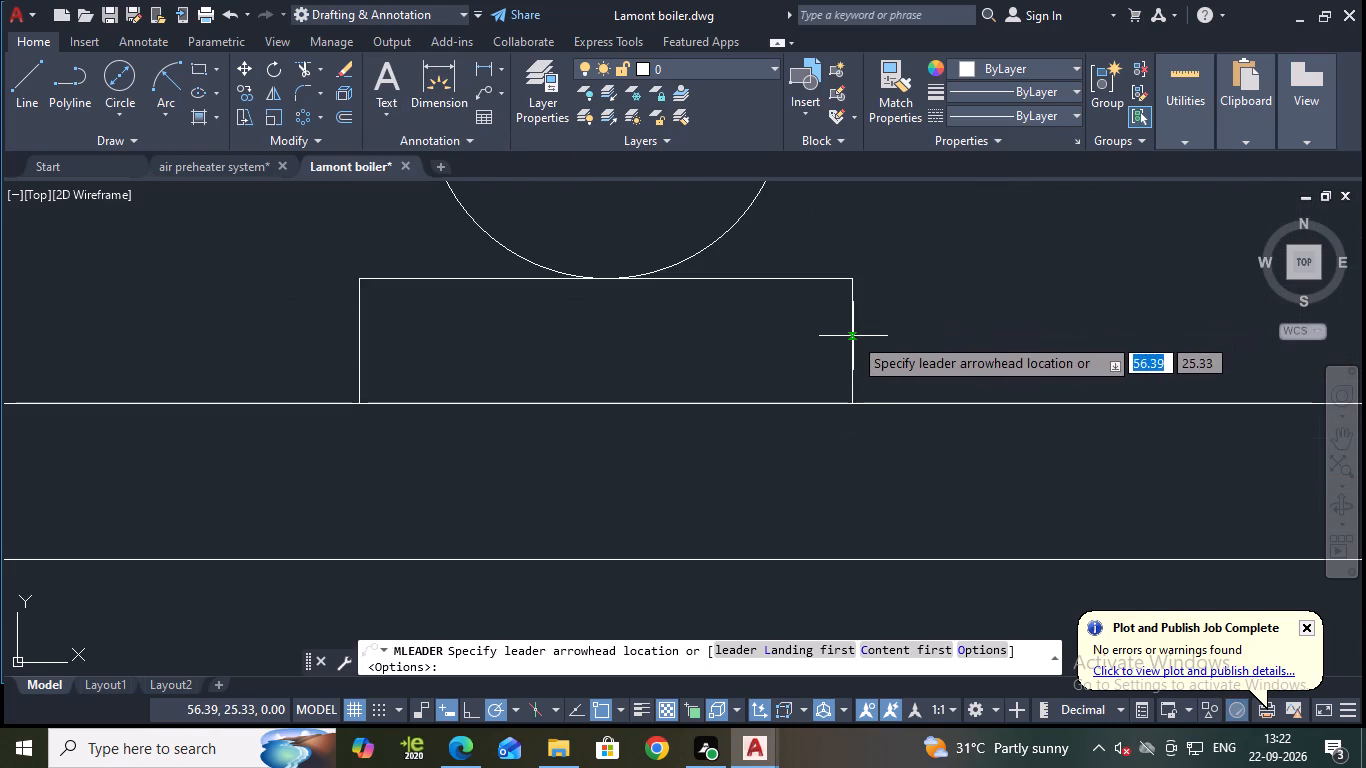
left_click(853, 336)
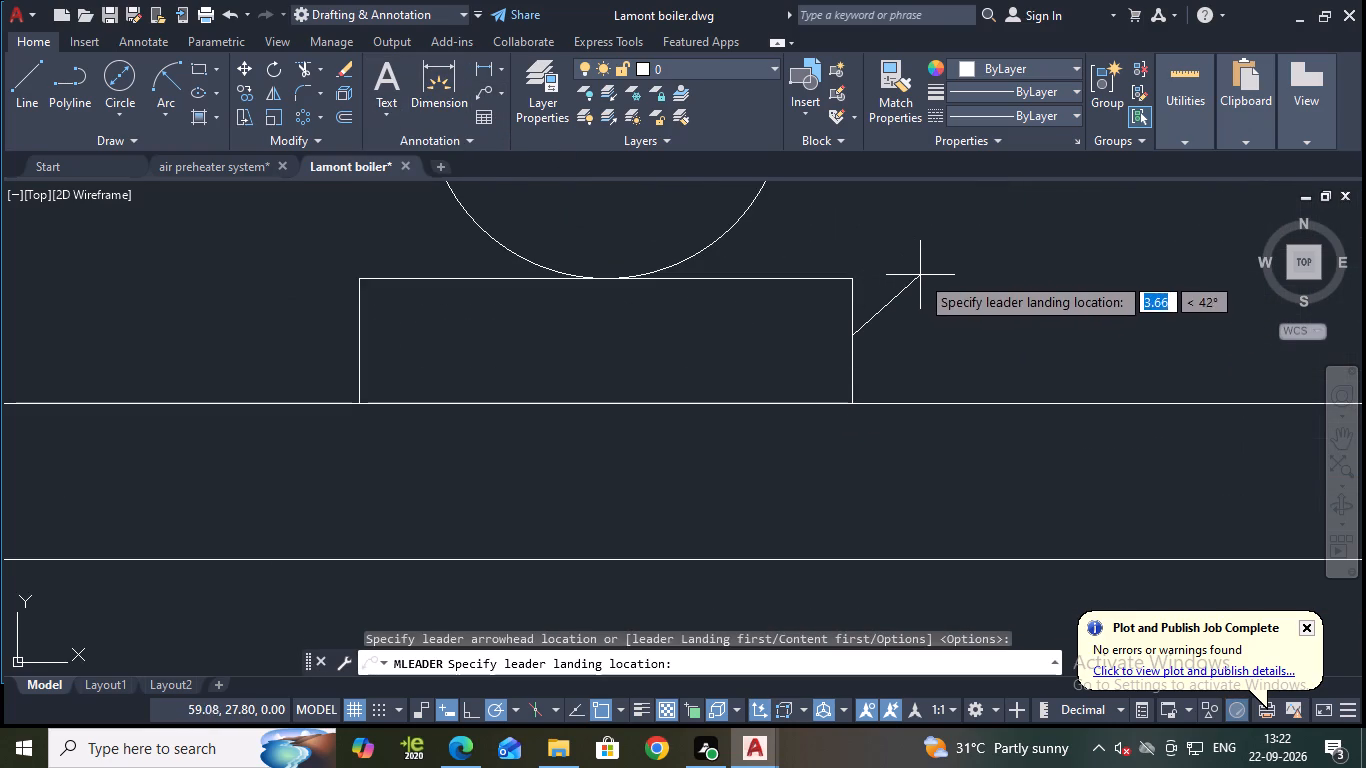
left_click(920, 275)
scroll(906, 269, "down", 2)
middle_click_drag(984, 286, 975, 300)
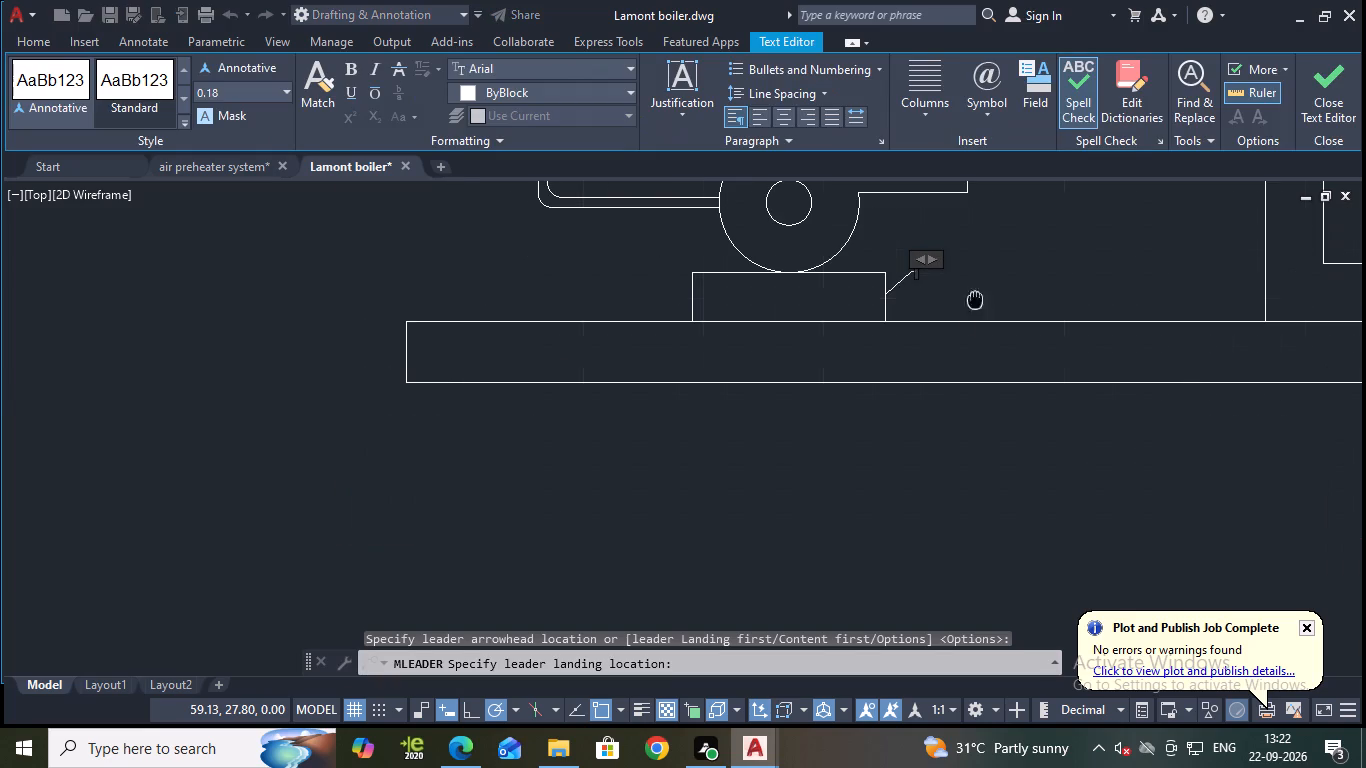
middle_click_drag(975, 300, 929, 345)
Set the leader's text height to 4.00 and enter the label "Circulating pump".
left_click(282, 92)
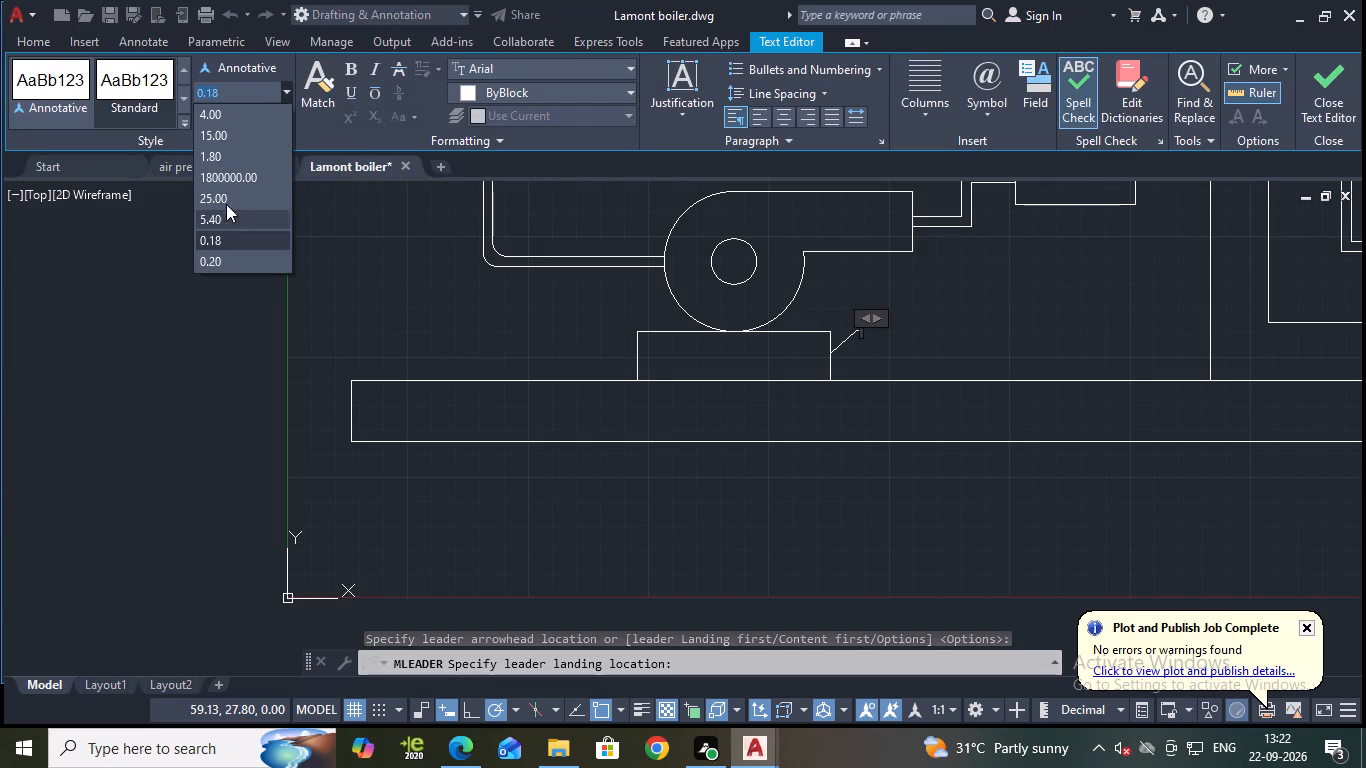
left_click(217, 113)
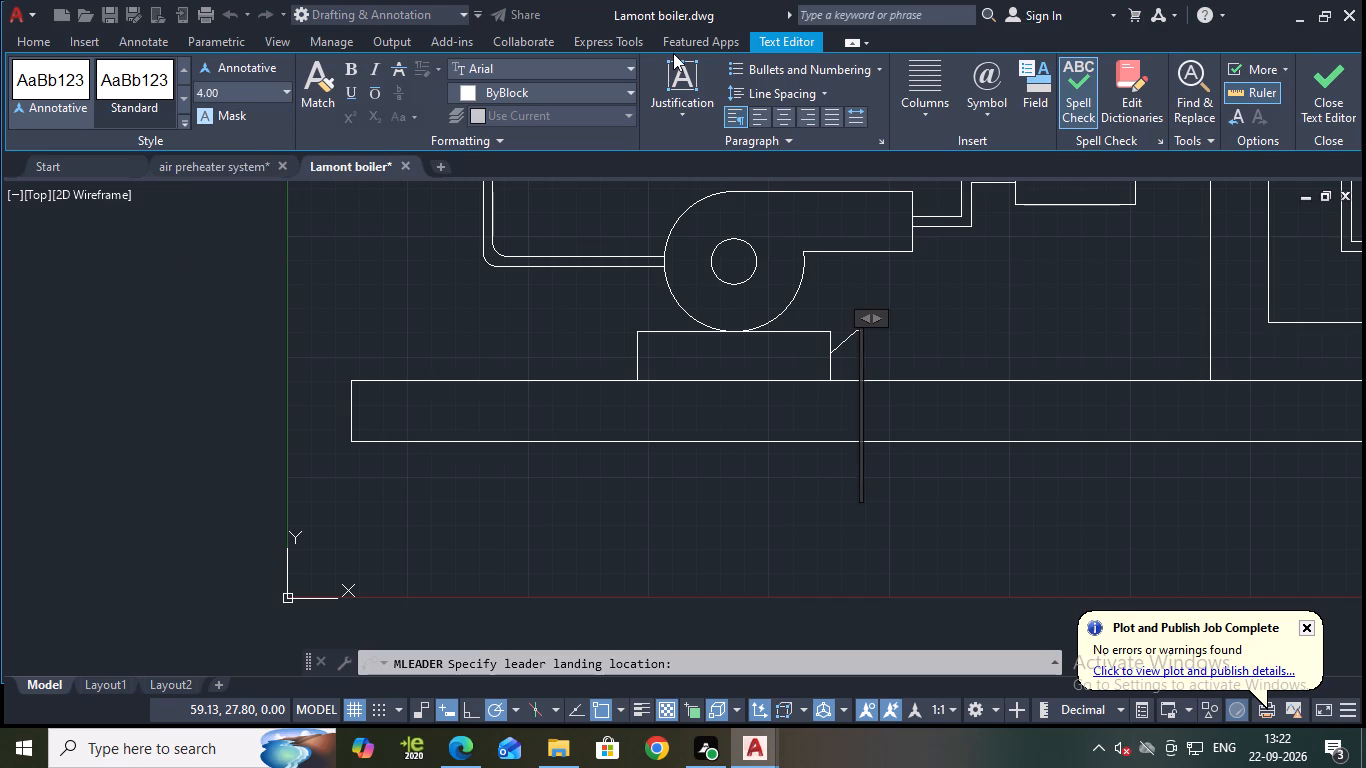
key("c")
type("IR")
key("BackSpace")
key("BackSpace")
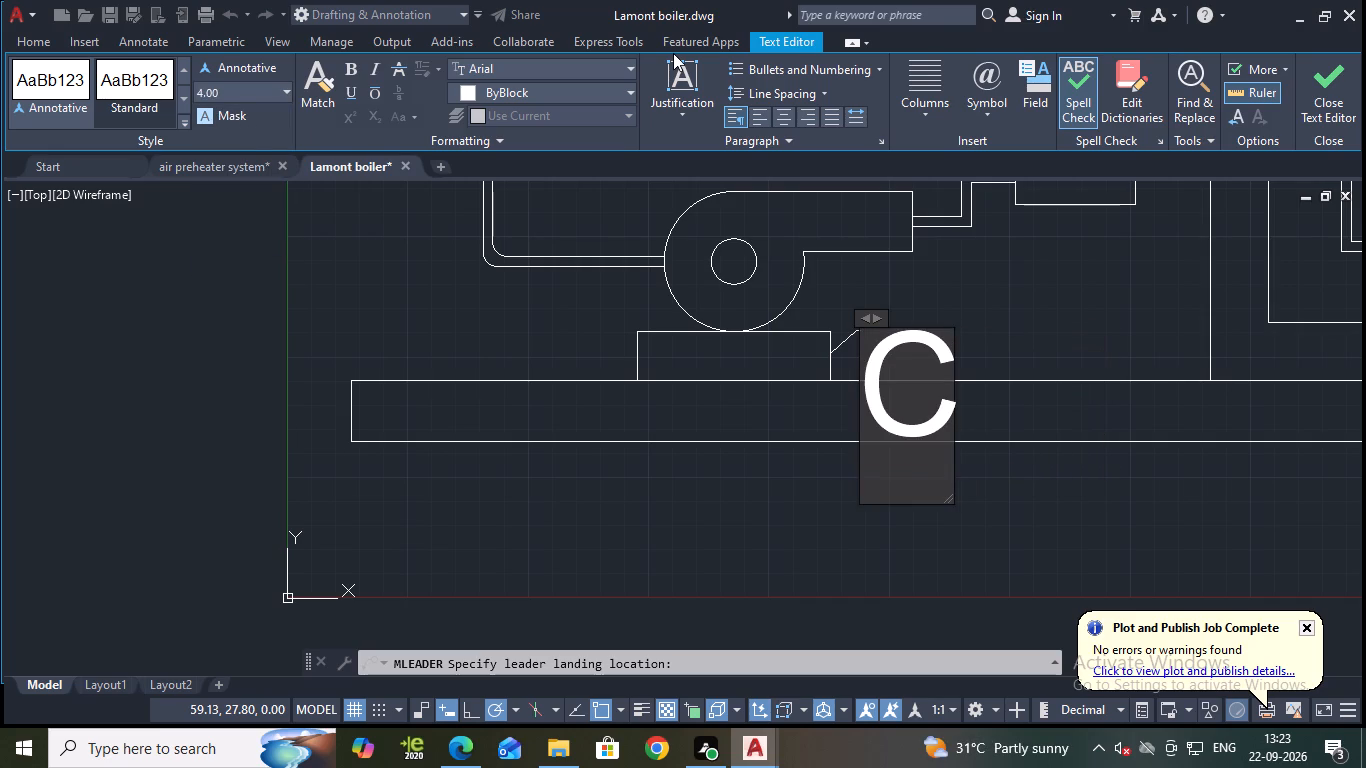
type("ir")
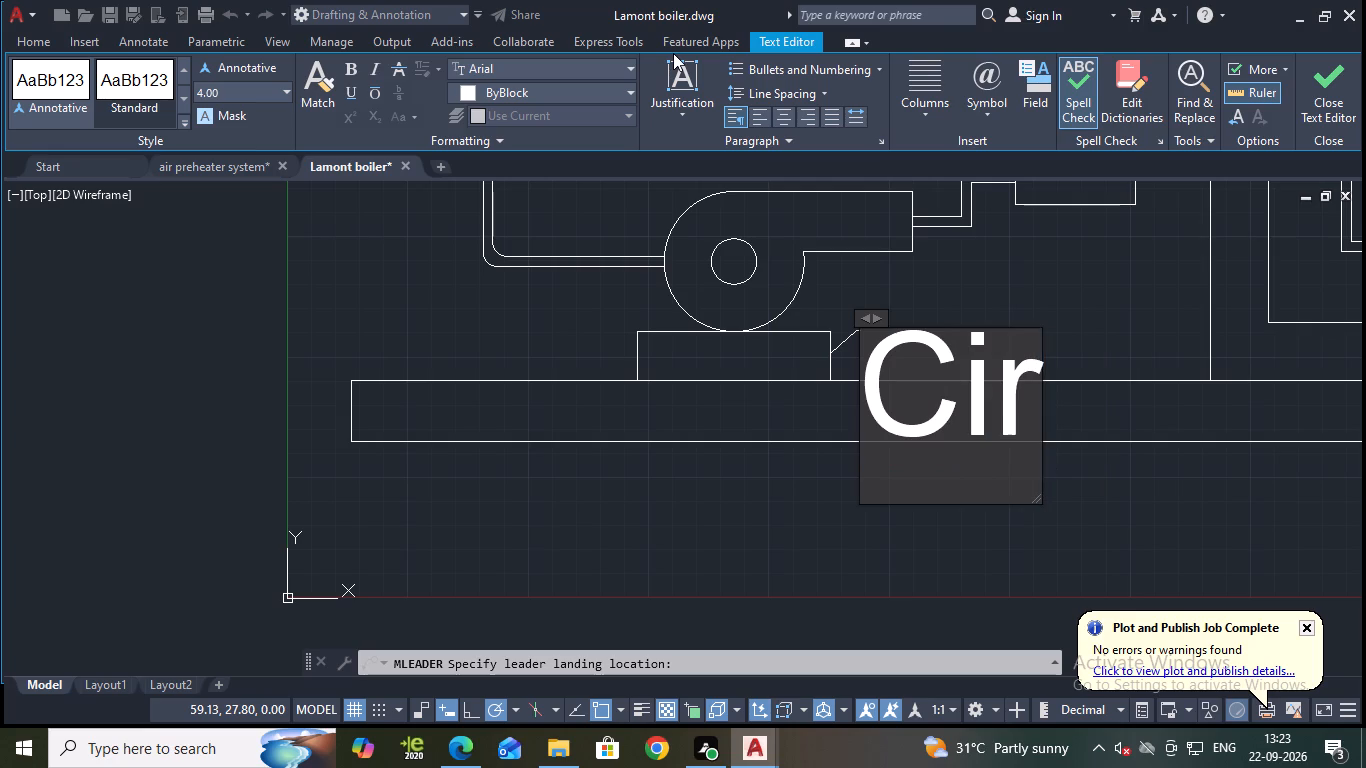
type("culating")
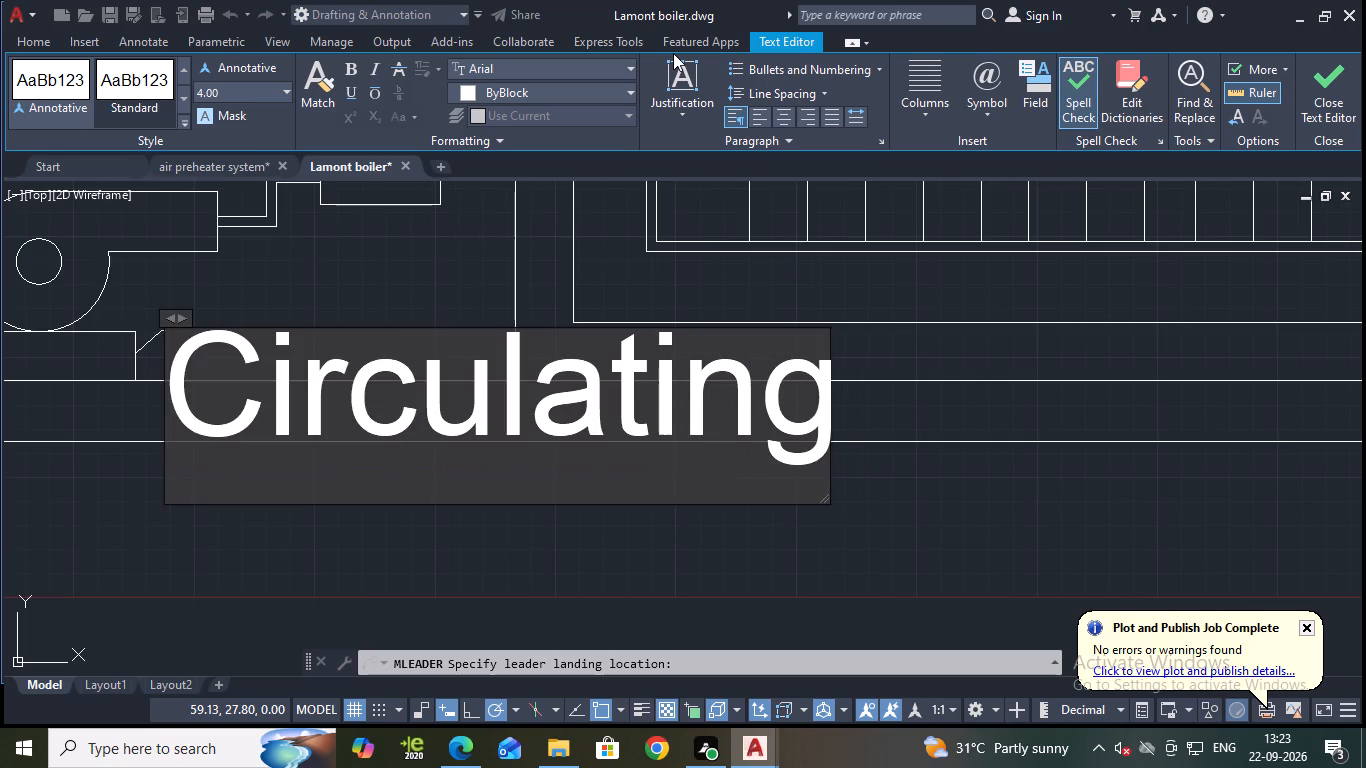
key("space")
type("pump")
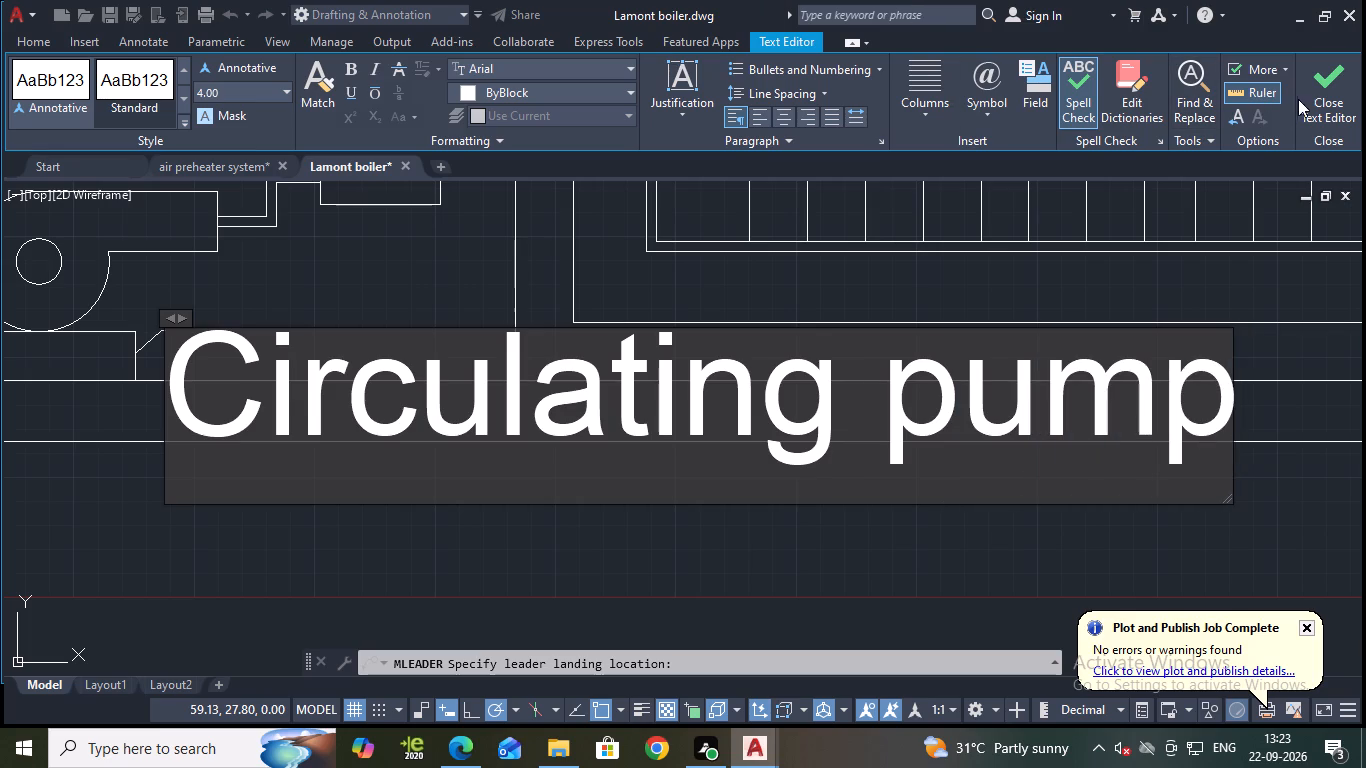
left_click(1319, 98)
Lengthen the horizontal landing of the "Circulating pump" leader, shifting its text farther from the pump base.
scroll(679, 353, "down", 2)
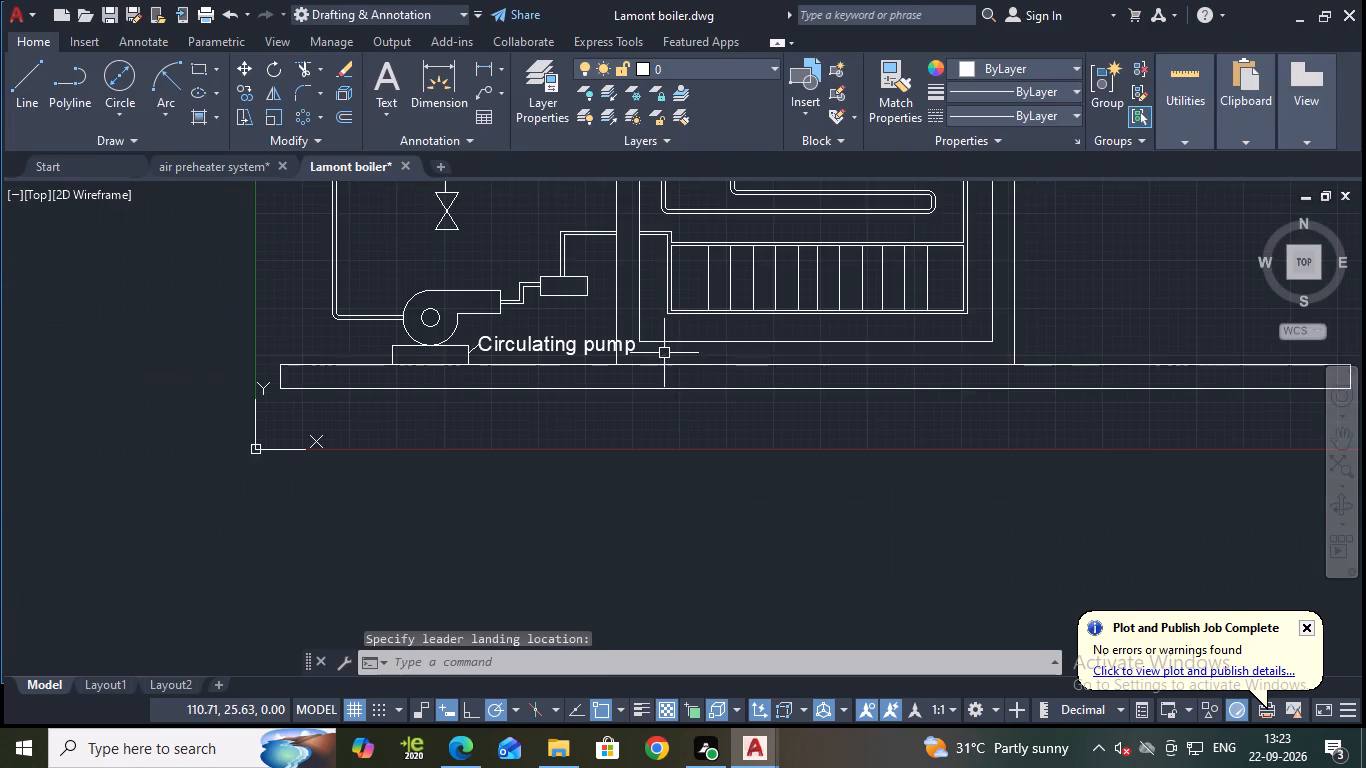
scroll(651, 349, "up", 2)
left_click(546, 330)
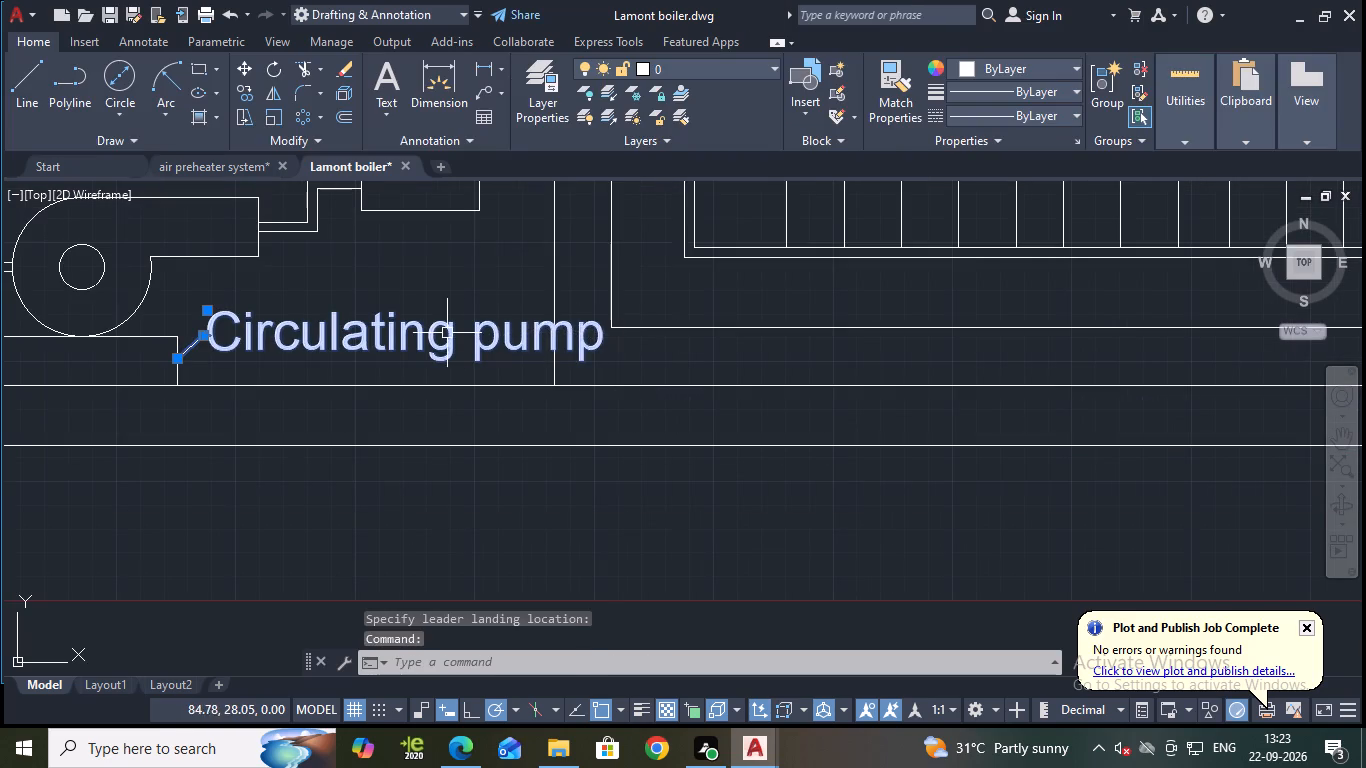
scroll(447, 333, "down", 2)
middle_click_drag(485, 335, 721, 425)
middle_click(728, 425)
scroll(711, 425, "up", 1)
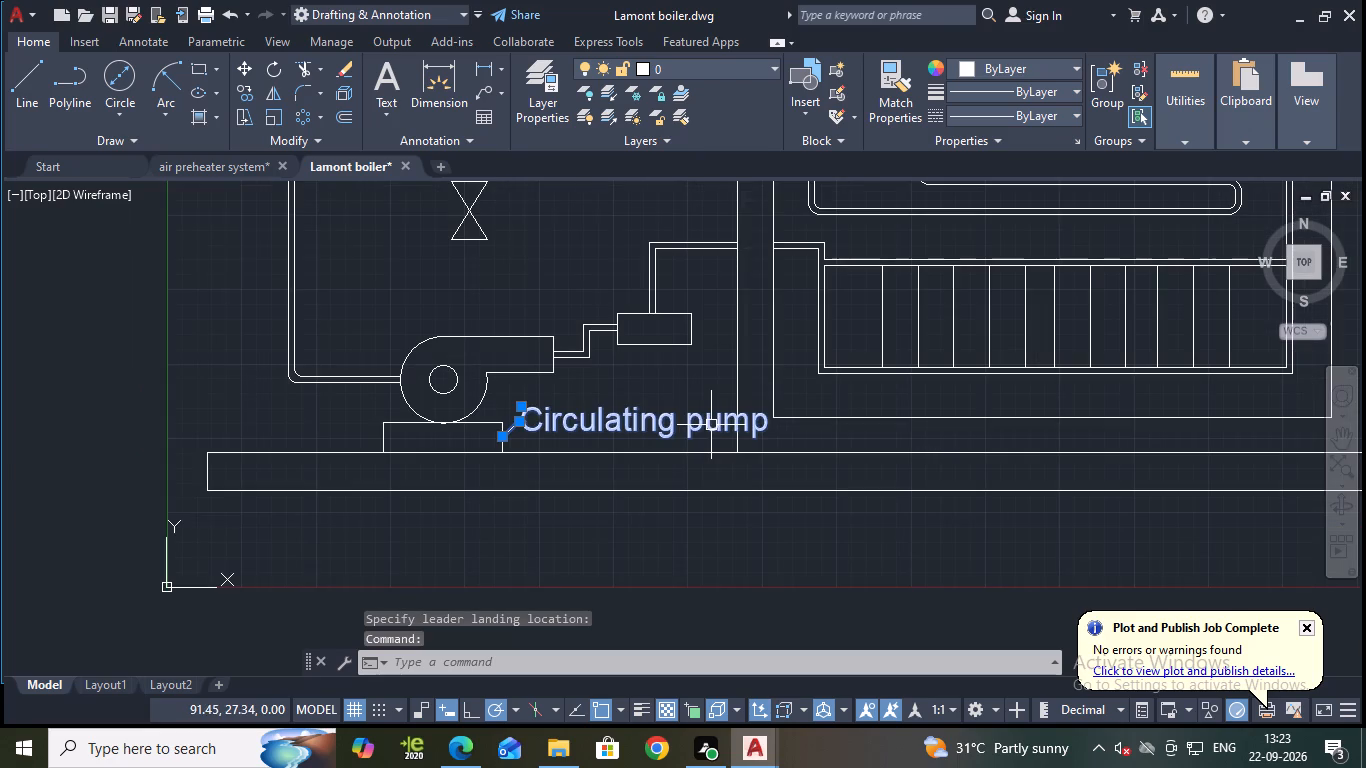
left_click(523, 424)
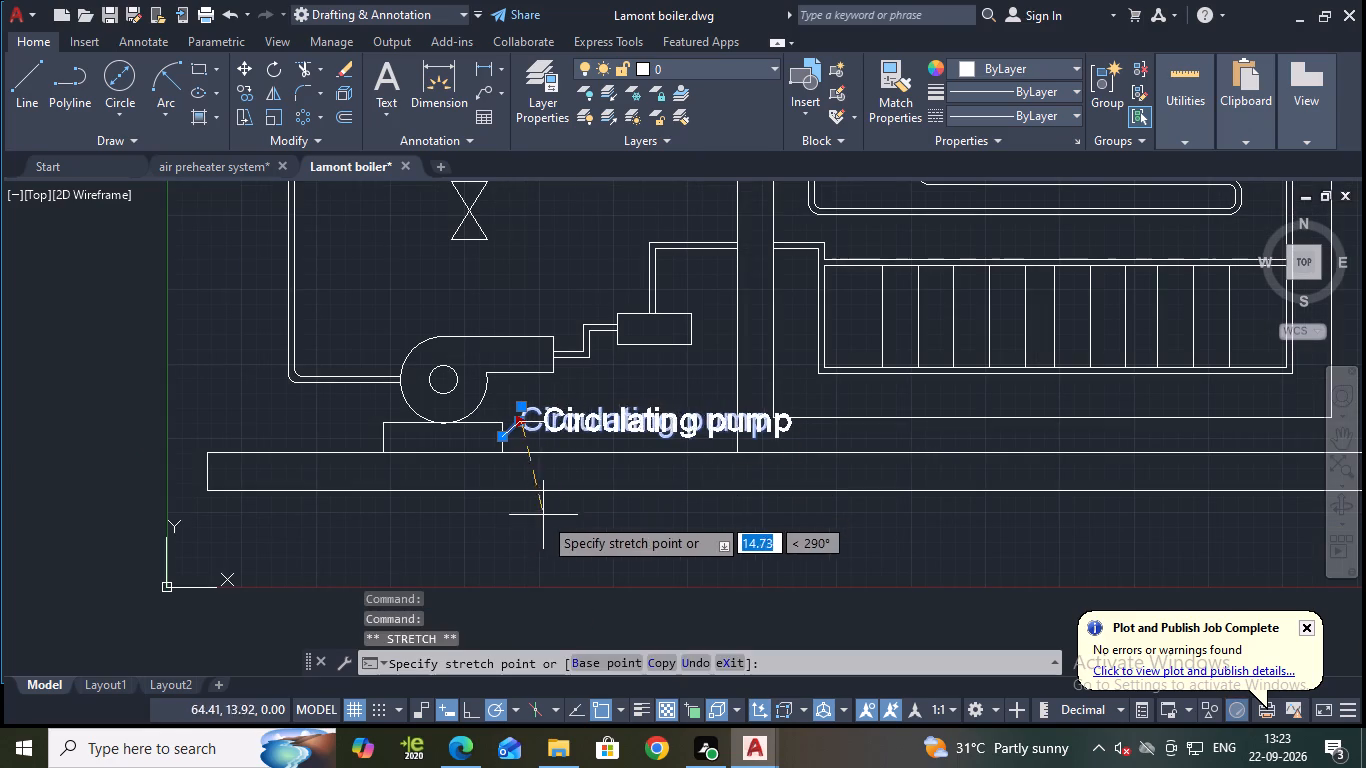
left_click(571, 538)
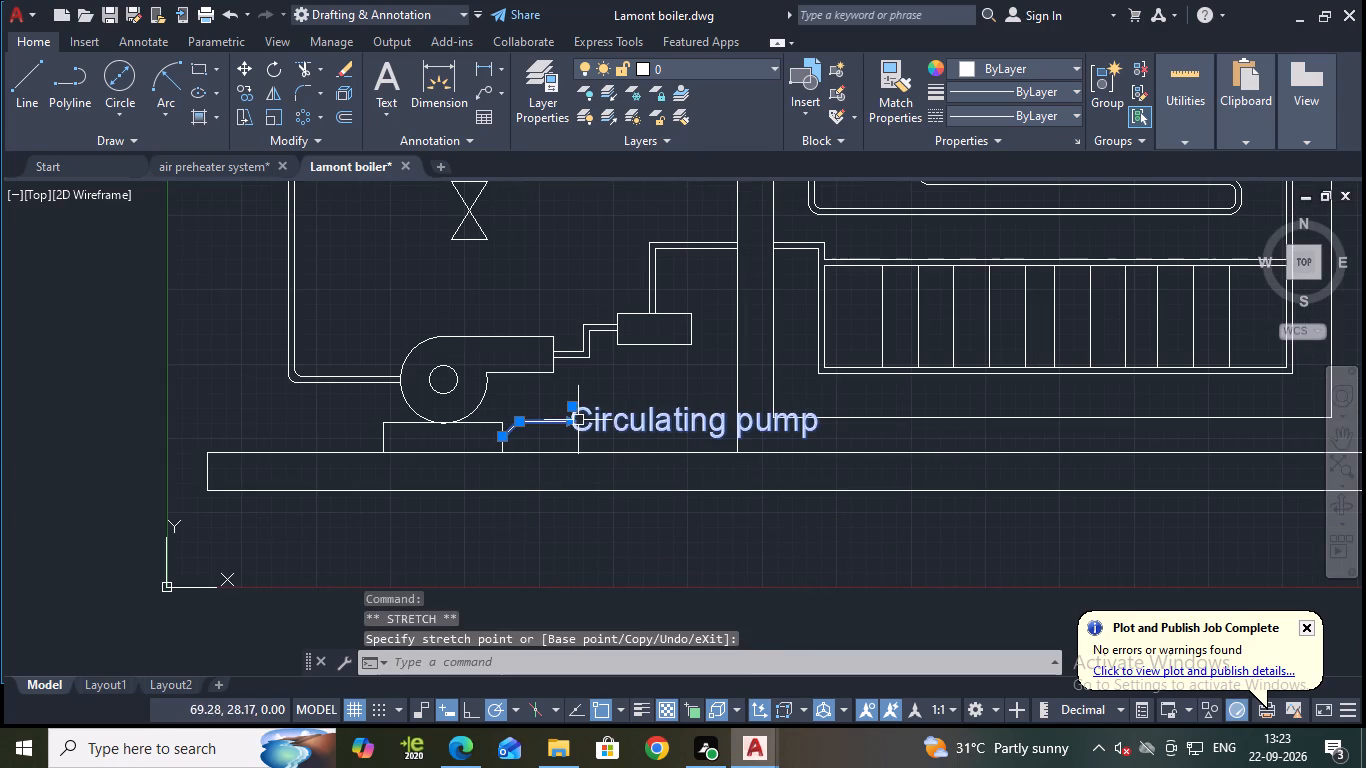
left_click(575, 425)
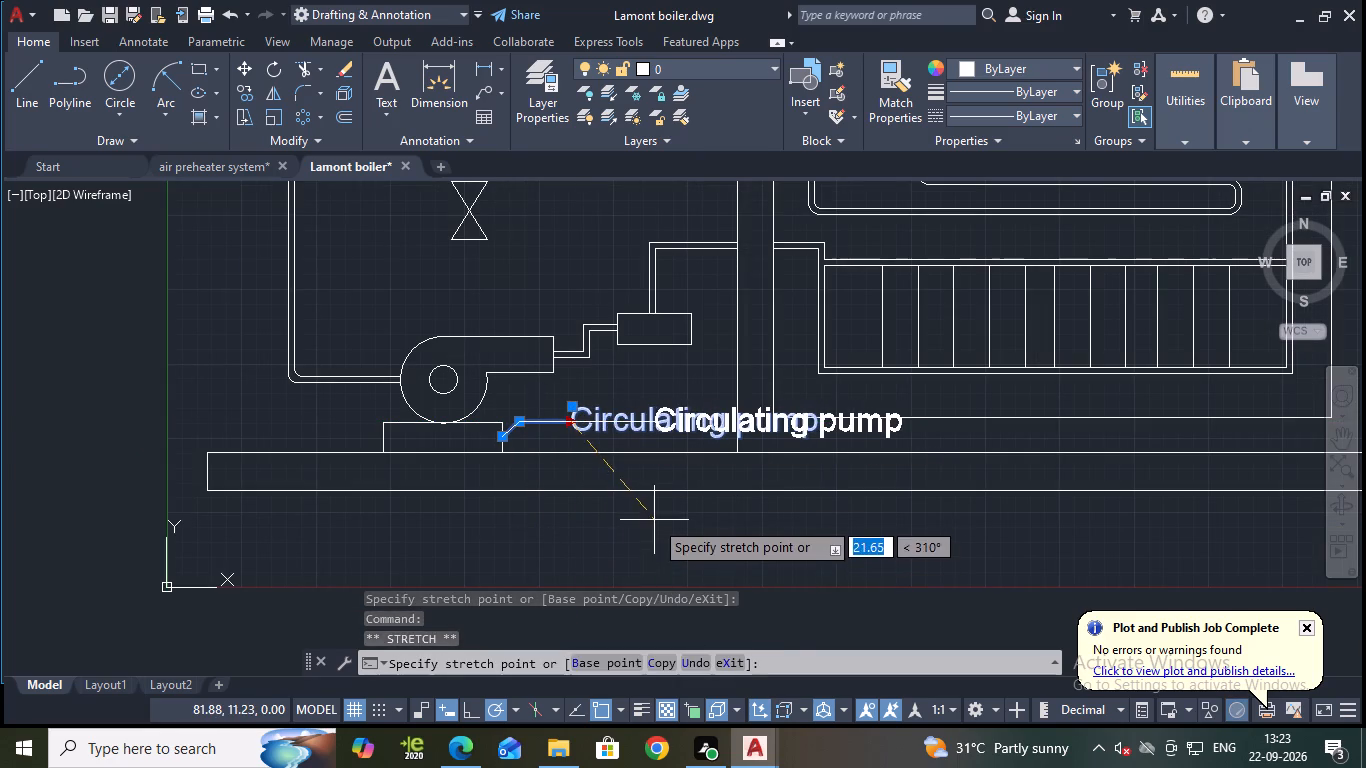
key("Escape")
Move the "Circulating pump" label and landing down below the ground slab, keeping the arrowhead on the pump base, and save.
left_click(517, 420)
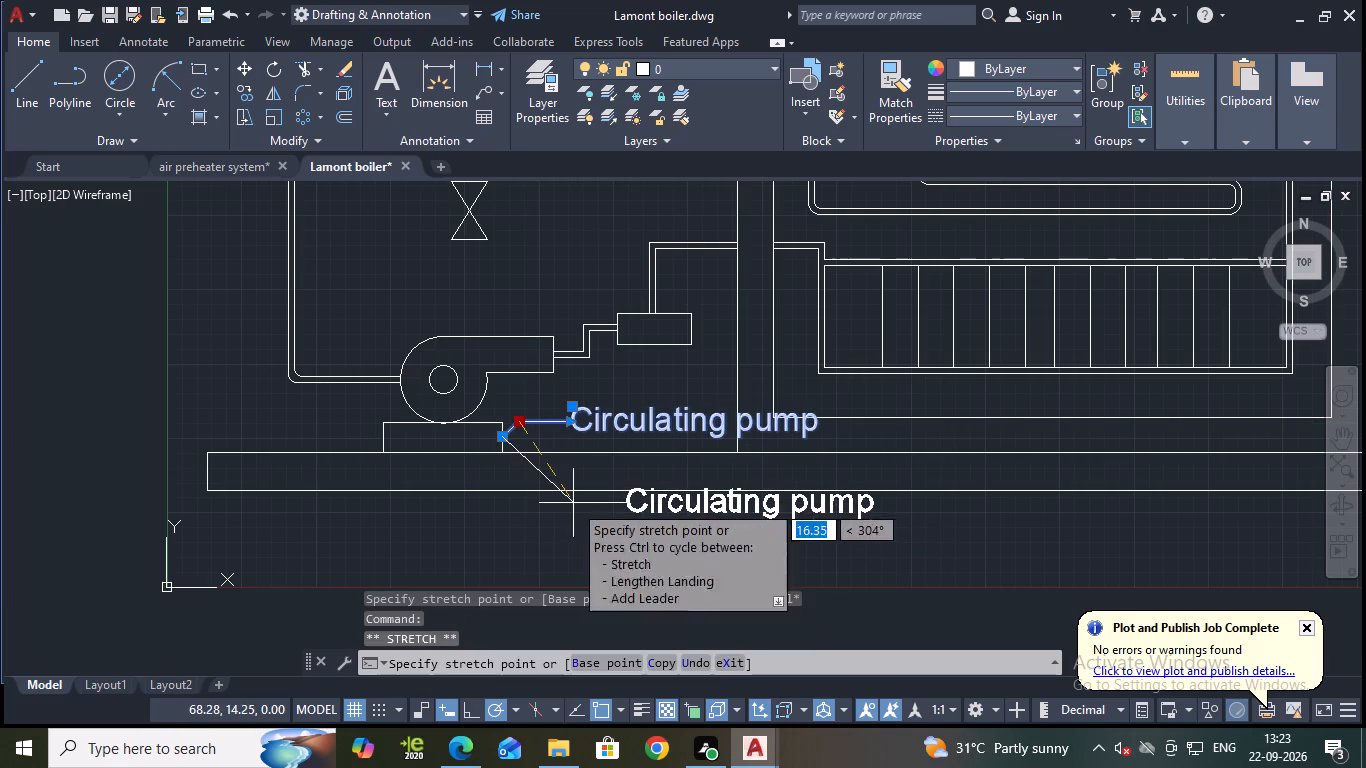
left_click(559, 517)
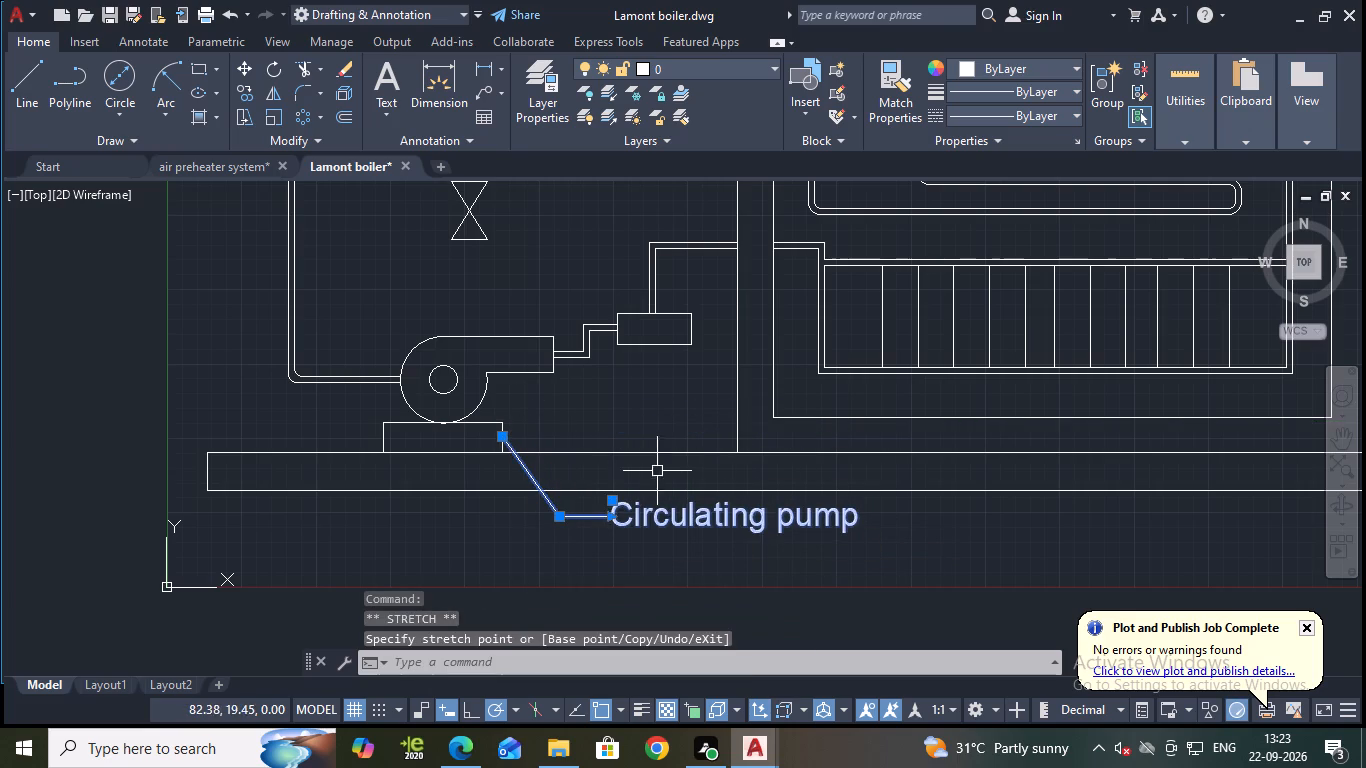
key("Escape")
scroll(696, 430, "down", 1)
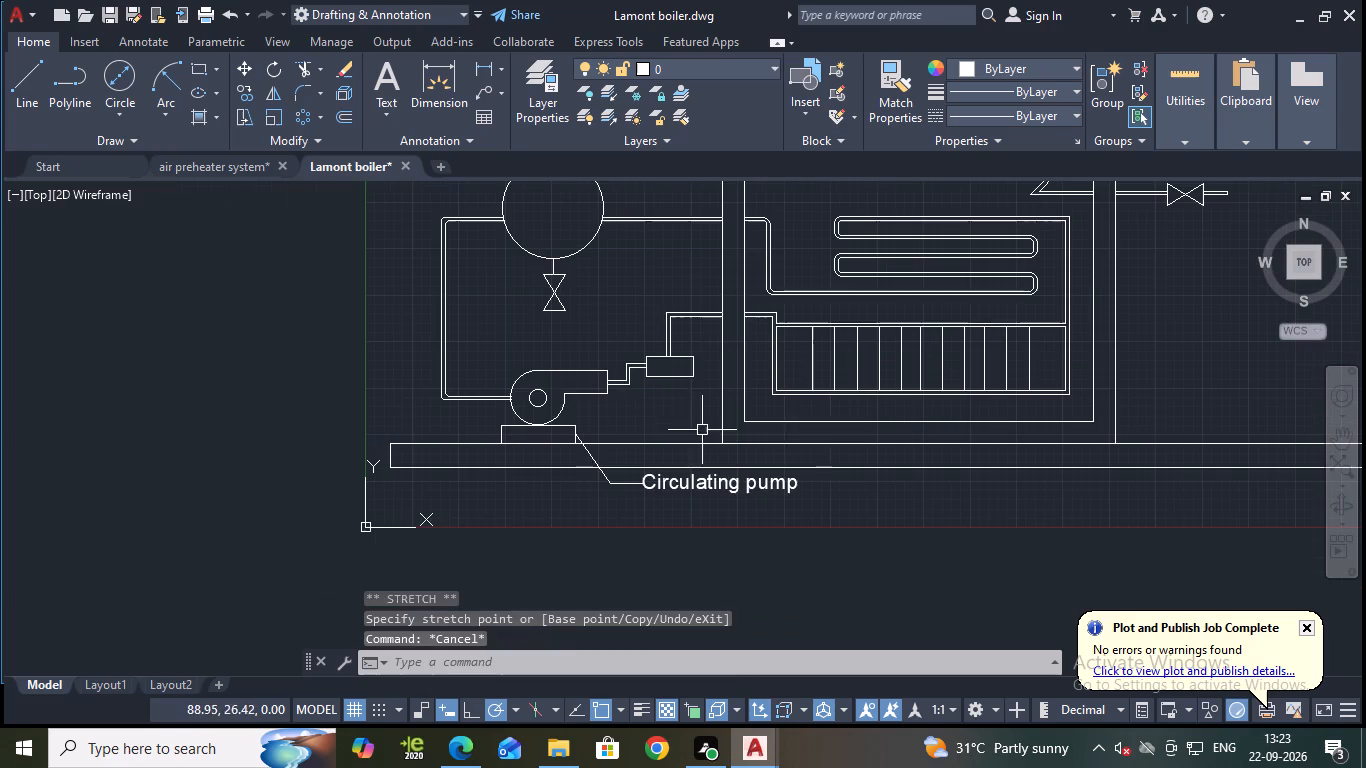
key("ctrl+s")
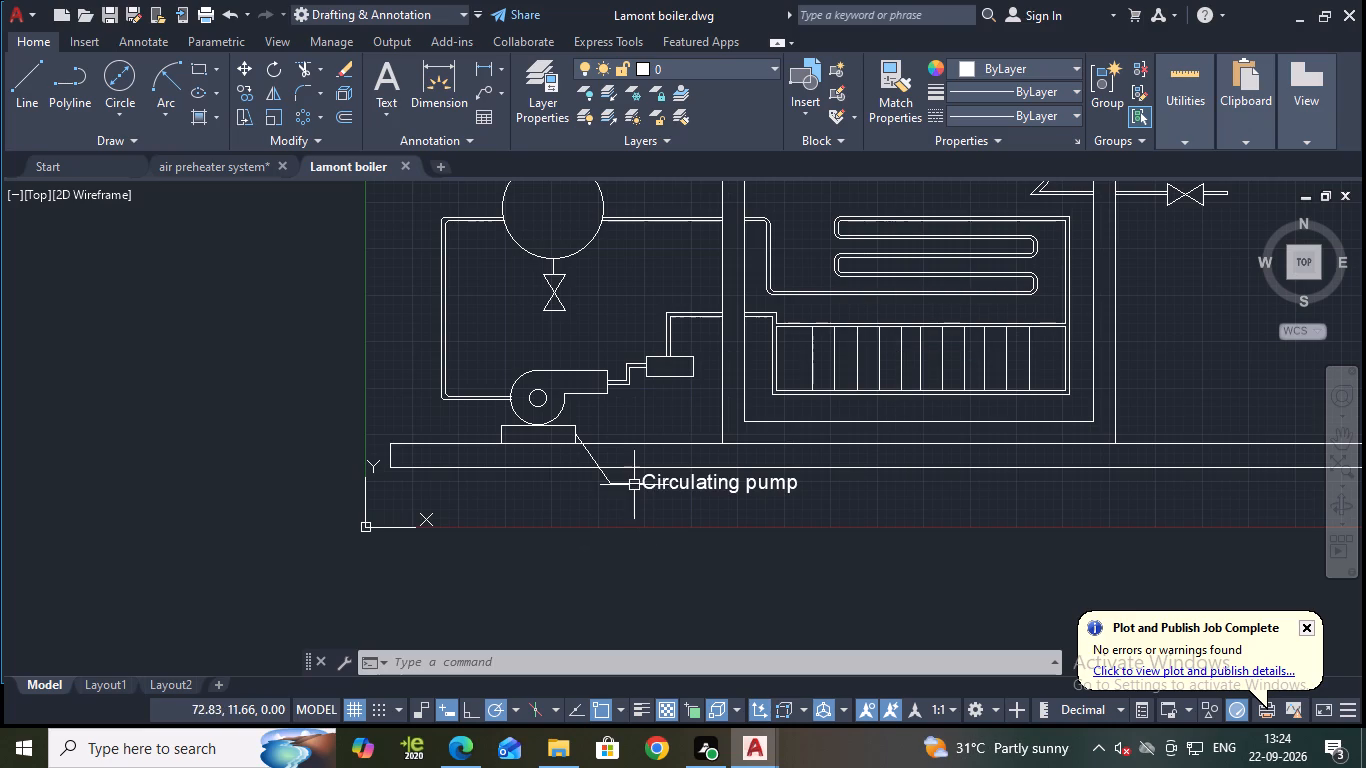
Lower the "Circulating pump" leader's landing and text slightly for more clearance beneath the ground slab.
left_click(633, 485)
scroll(626, 489, "up", 2)
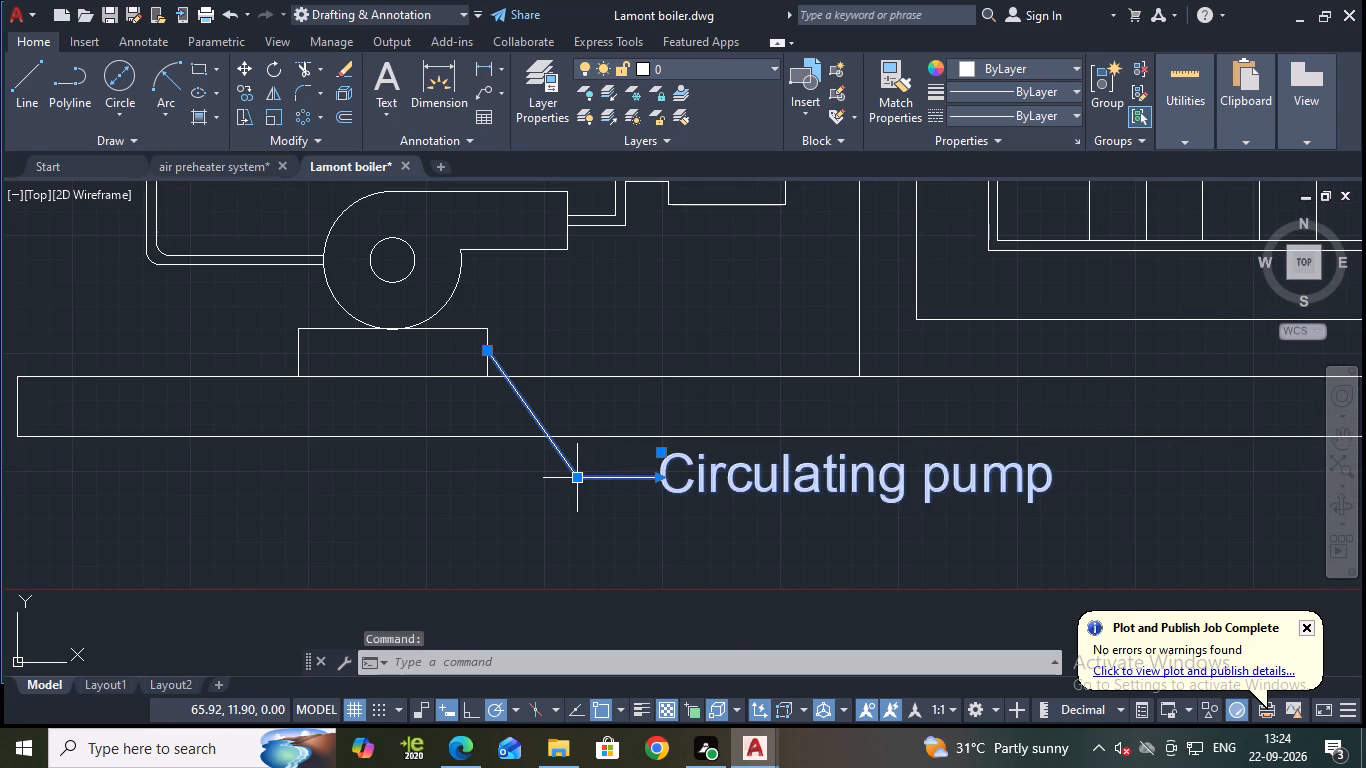
left_click(575, 477)
left_click(575, 500)
scroll(745, 417, "down", 1)
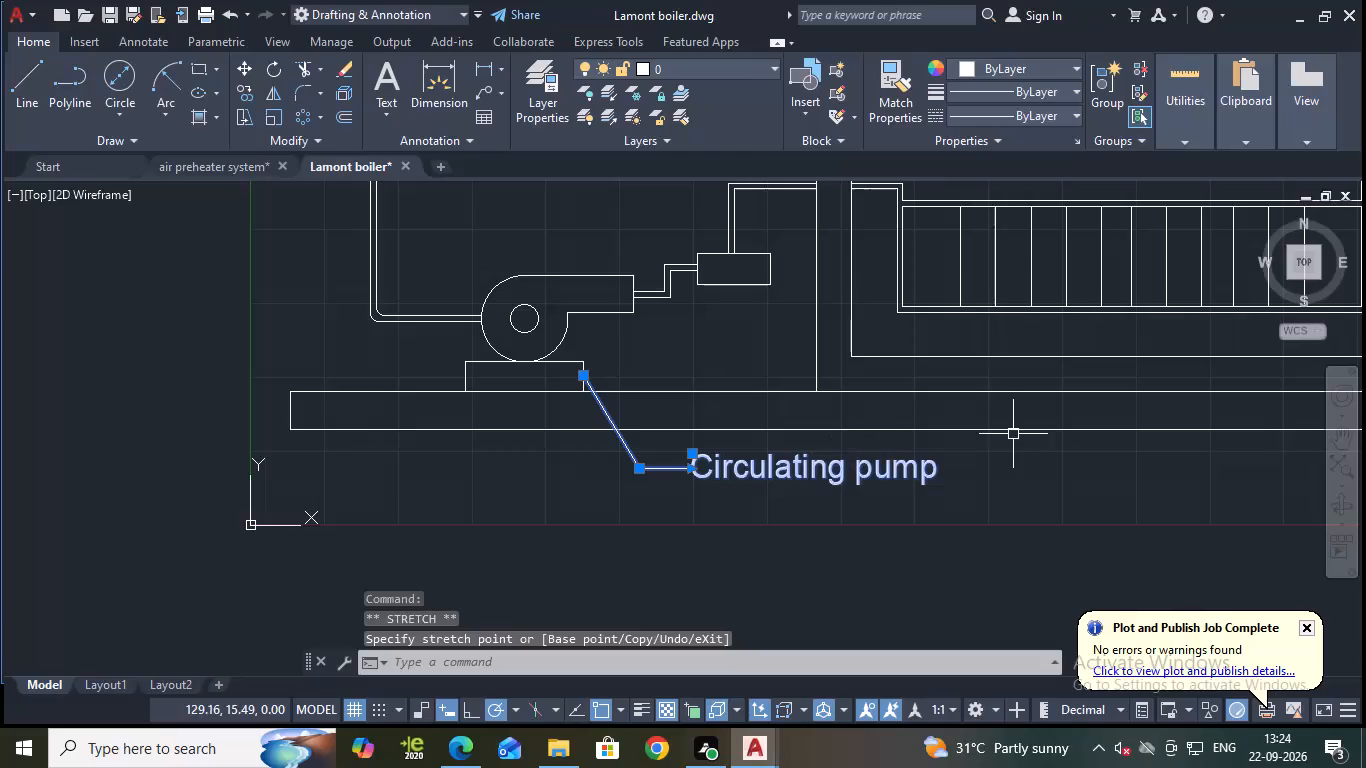
scroll(997, 410, "down", 1)
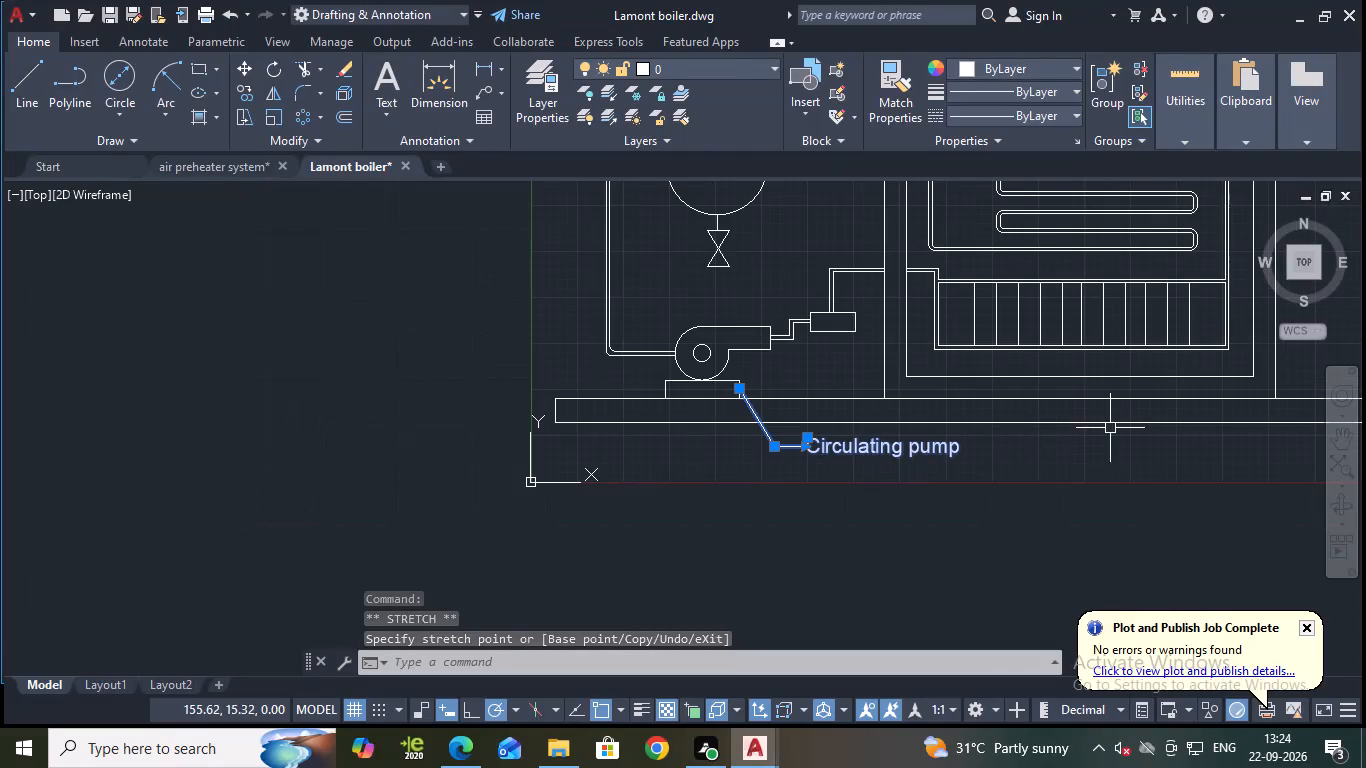
key("Escape")
Place a multileader with its arrowhead on the vertical pipe beside the lower coil and a level landing outside the furnace wall.
middle_click_drag(1110, 446, 945, 548)
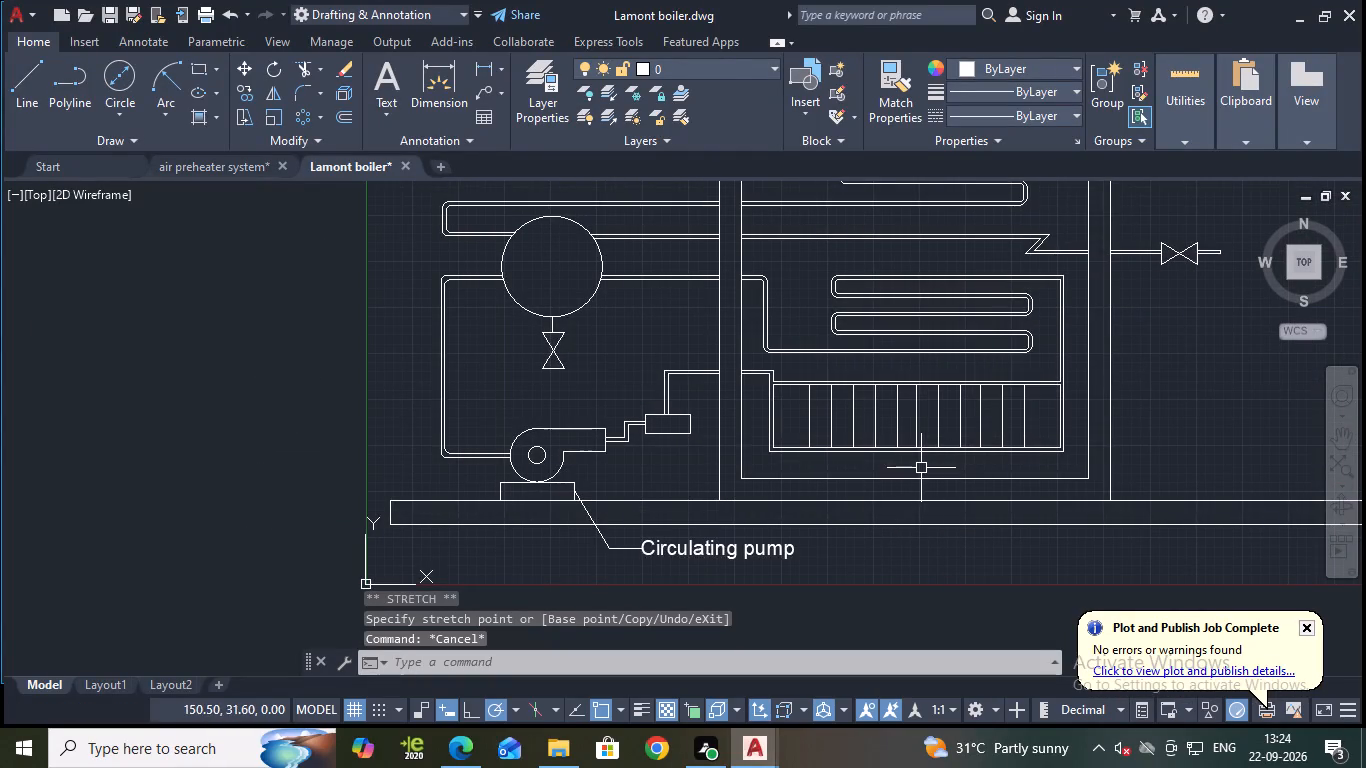
scroll(999, 418, "down", 1)
middle_click_drag(1148, 358, 1082, 477)
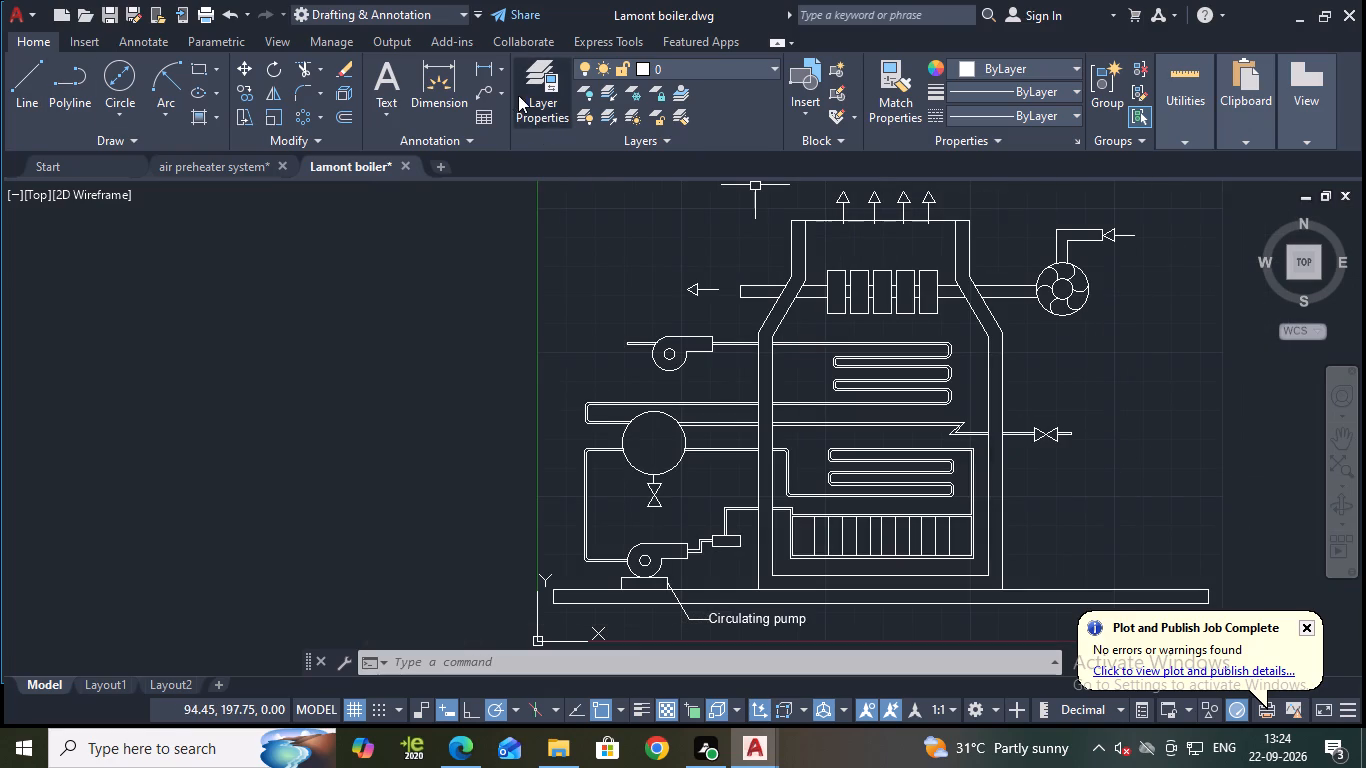
left_click(477, 92)
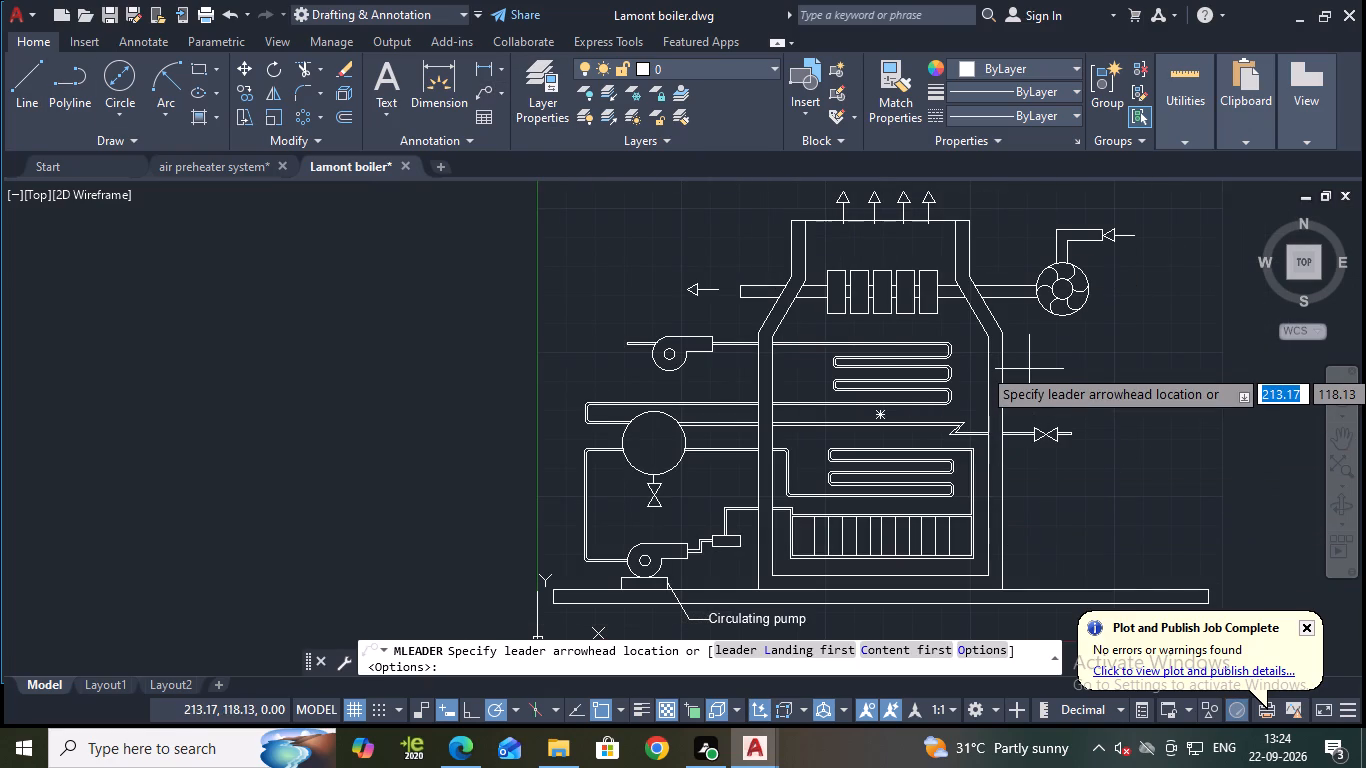
scroll(1050, 541, "up", 1)
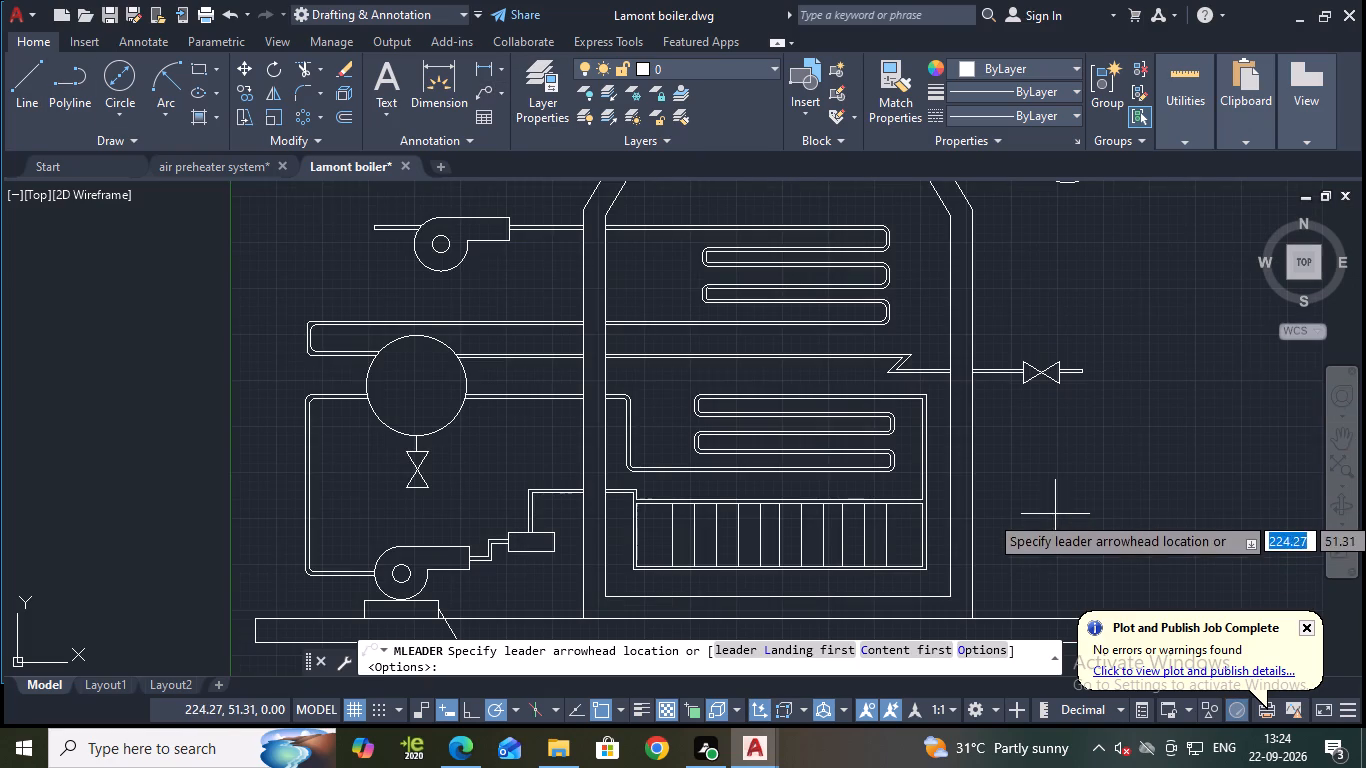
middle_click_drag(1055, 513, 1078, 470)
scroll(1066, 465, "up", 2)
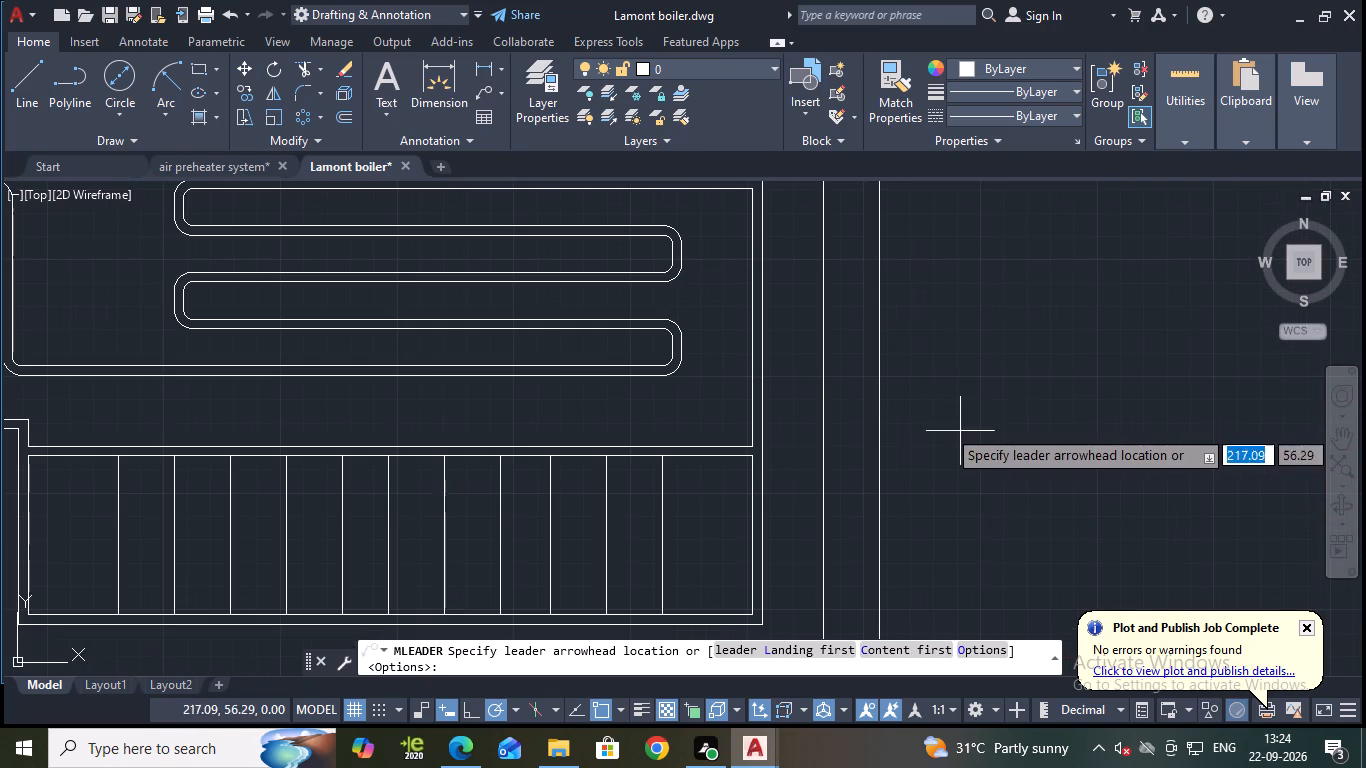
left_click(763, 364)
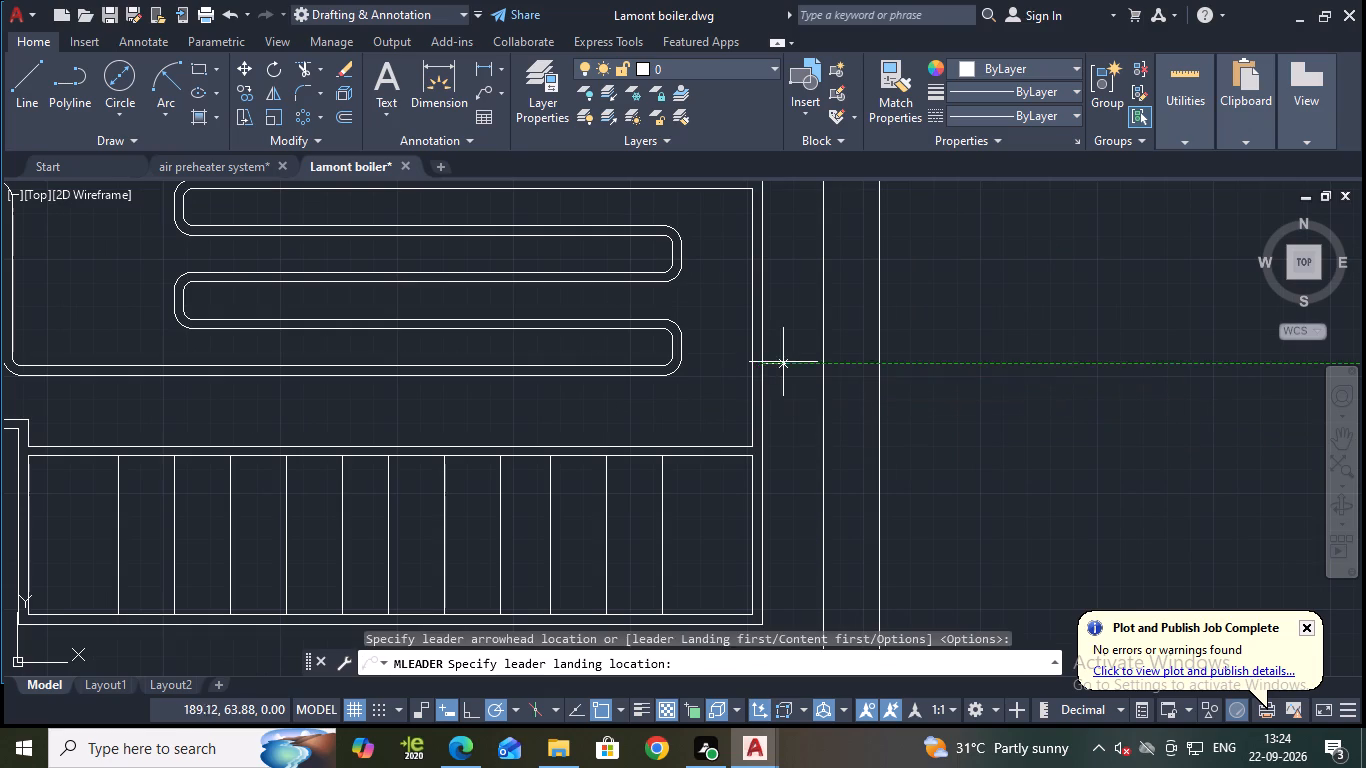
left_click(1007, 360)
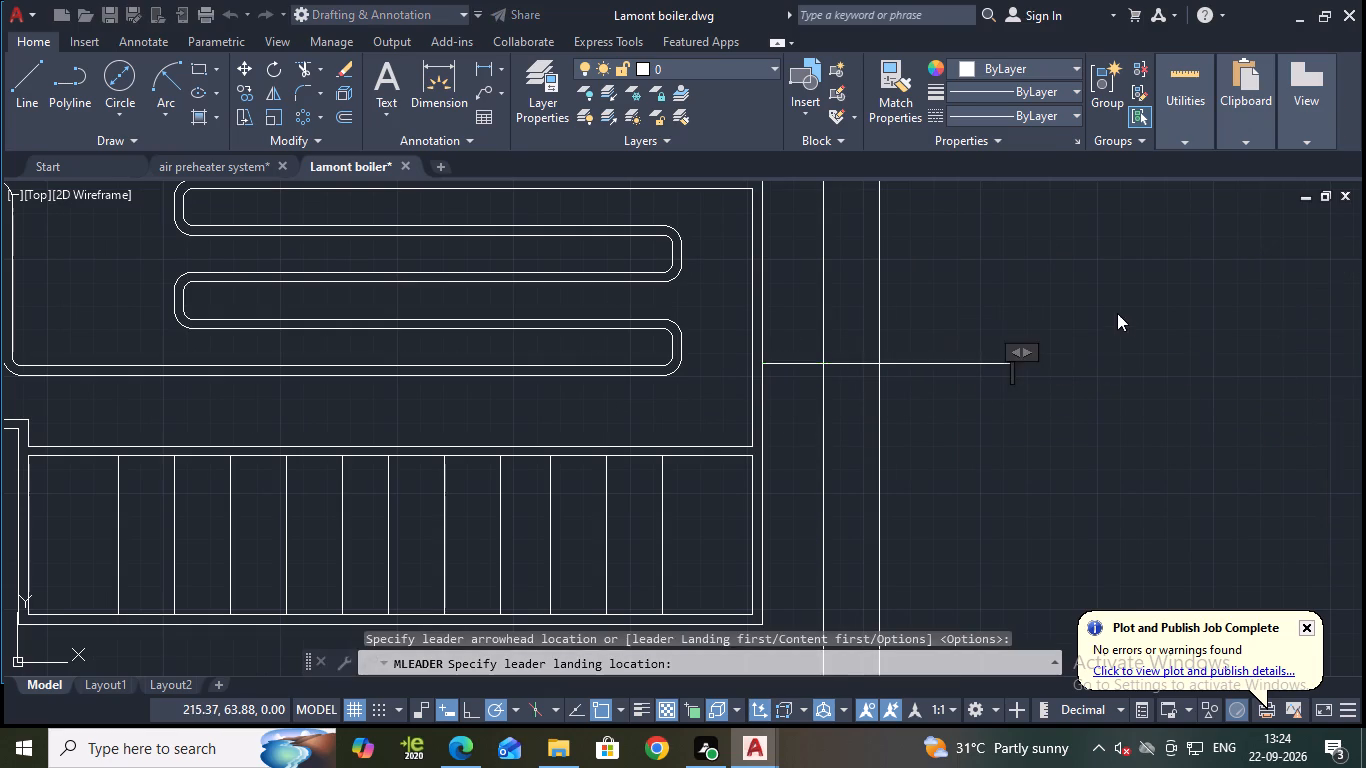
Set the new leader's text height to 3.00 and enter the label "combustion chamber".
scroll(1117, 313, "down", 2)
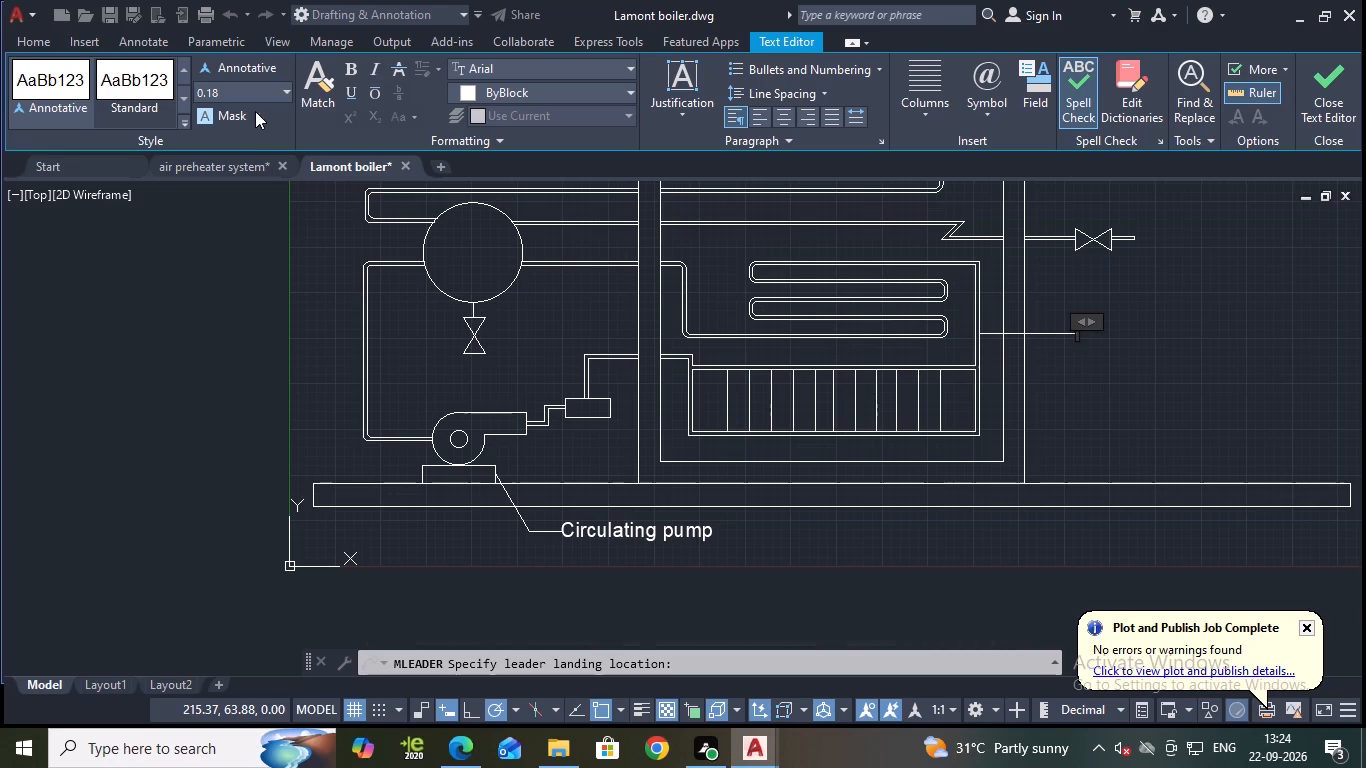
left_click(285, 85)
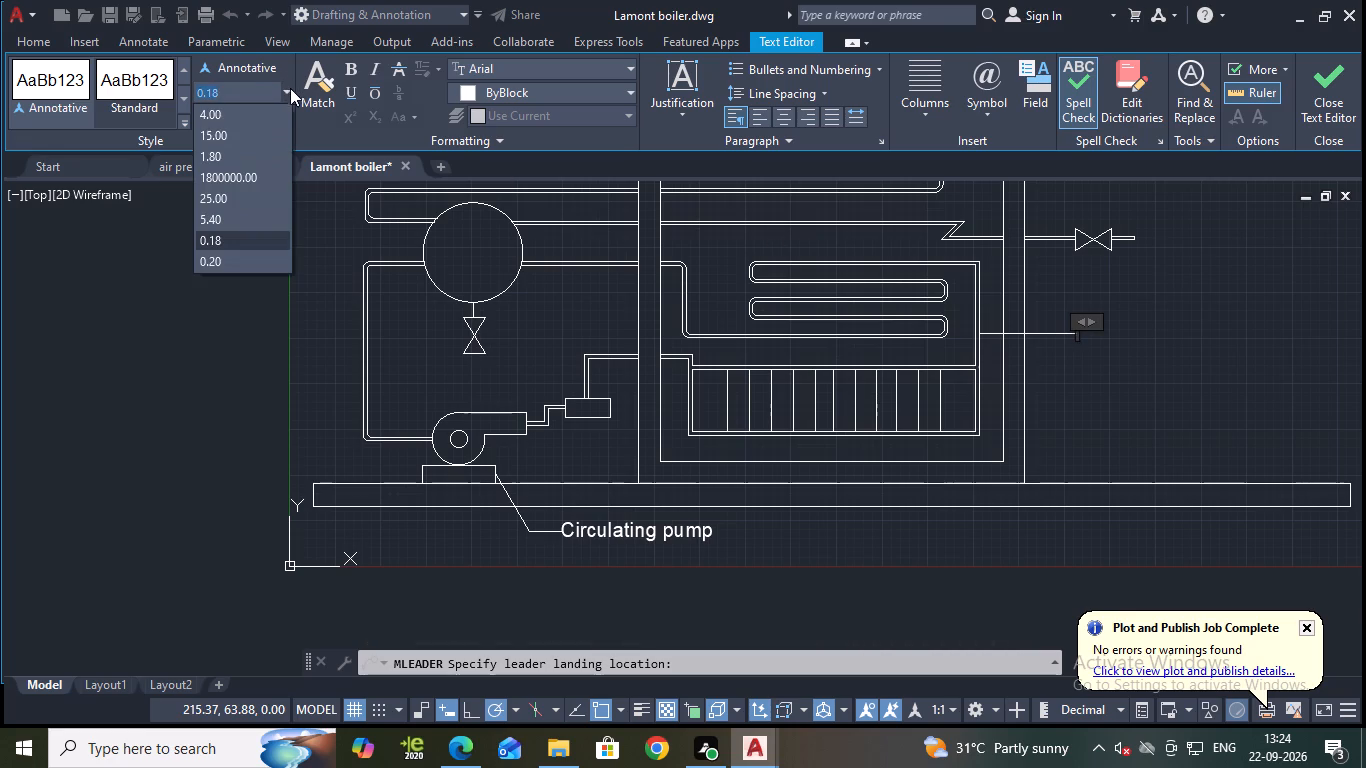
left_click(248, 89)
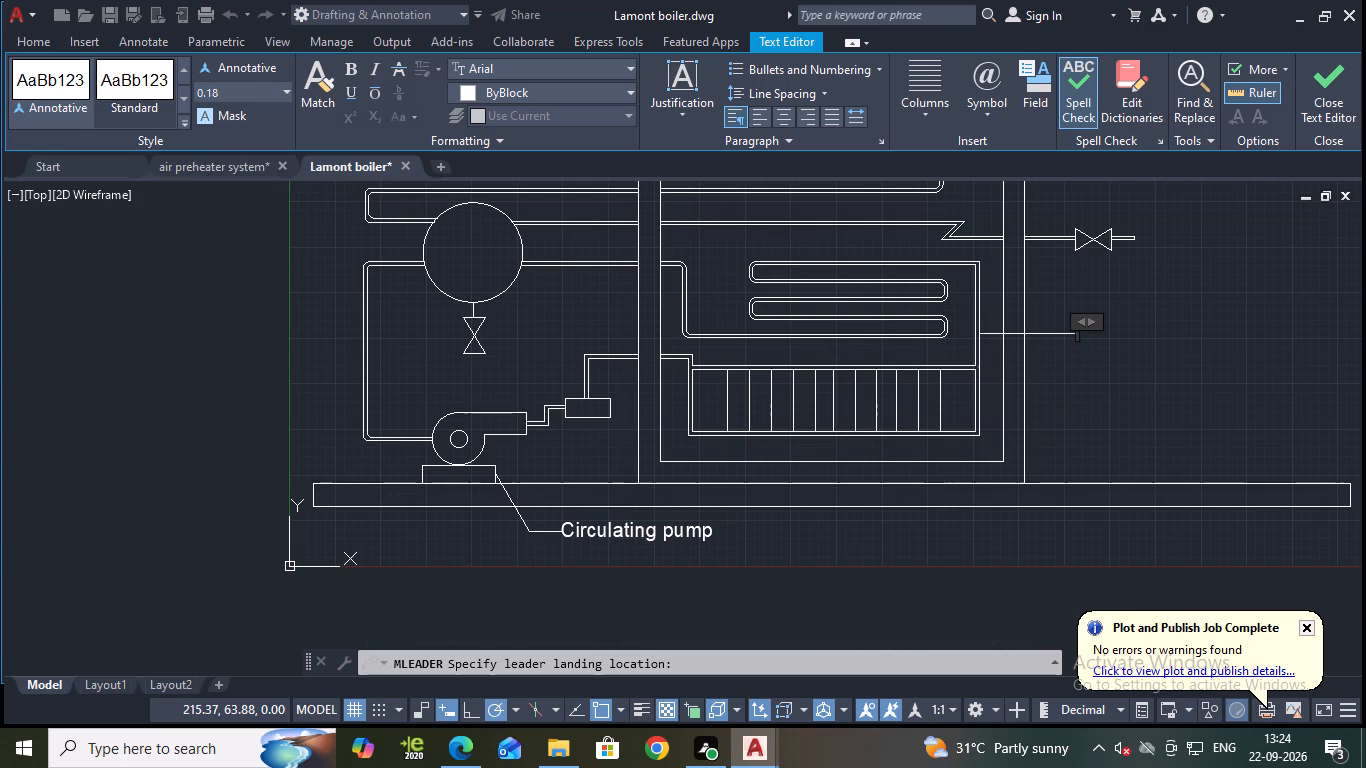
key("BackSpace")
key("BackSpace")
key("BackSpace")
key("BackSpace")
key("3")
key("Return")
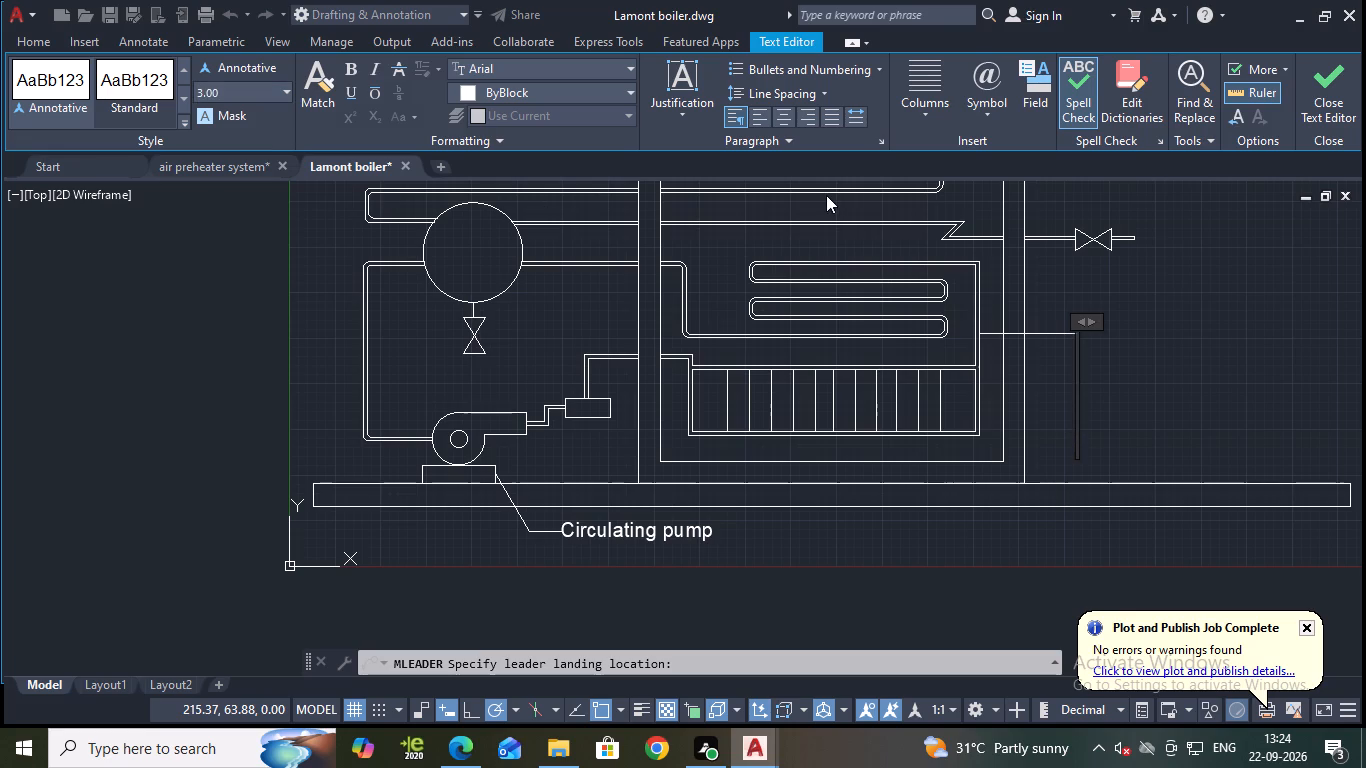
type("com")
type("bustion chamber")
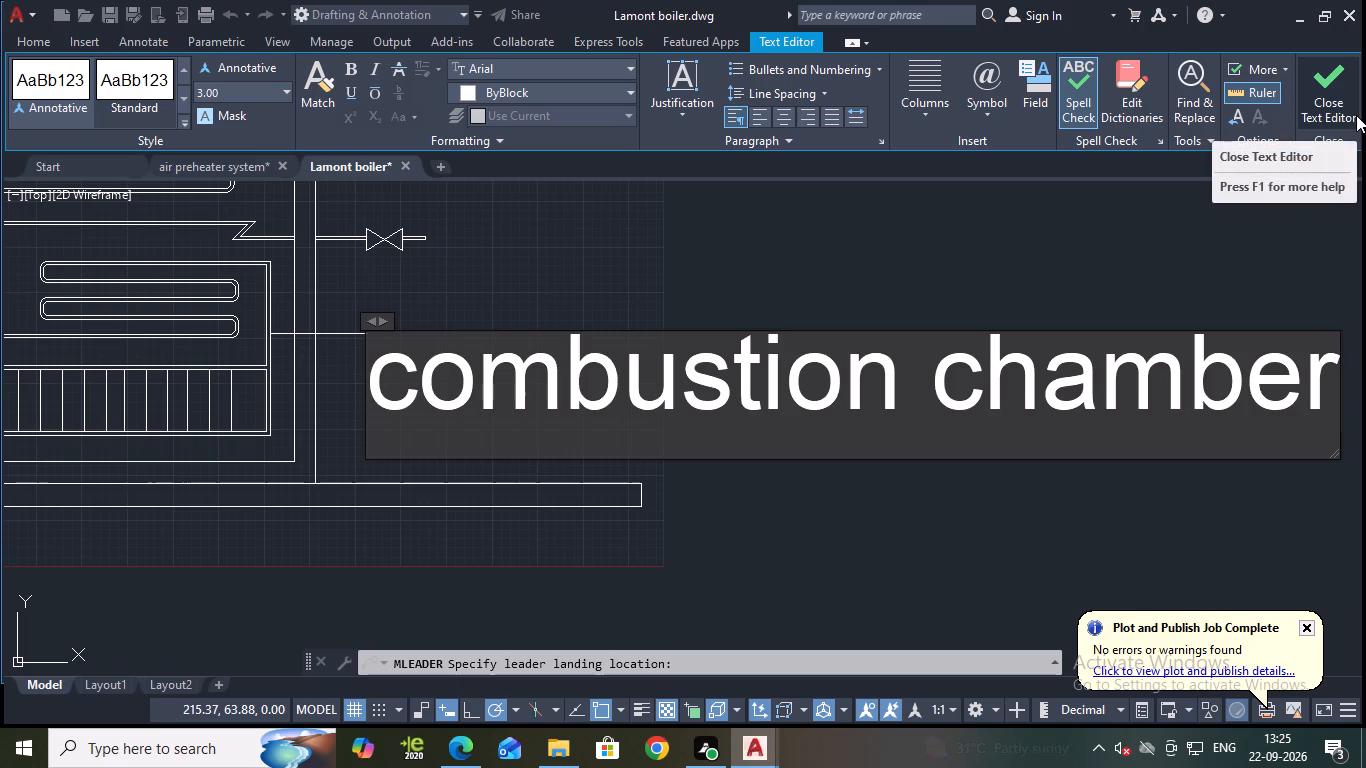
left_click(1344, 81)
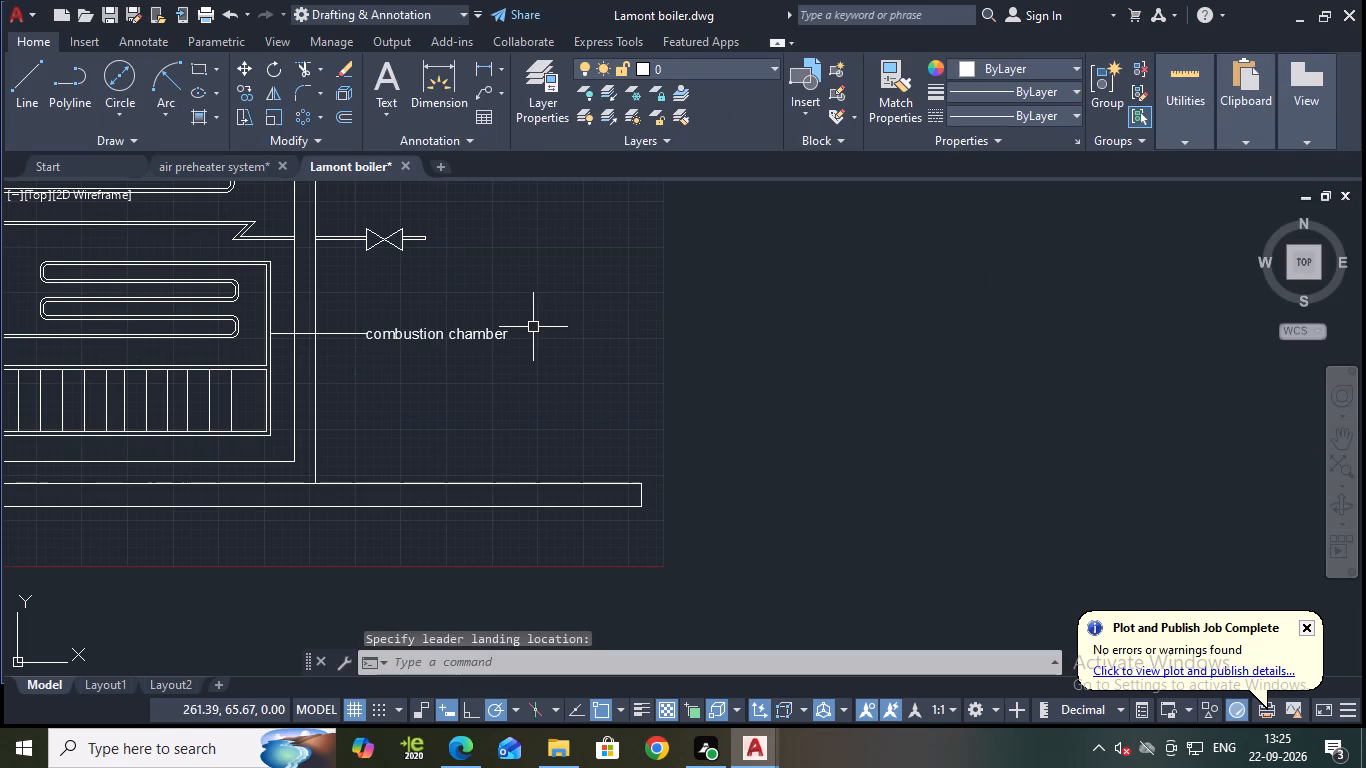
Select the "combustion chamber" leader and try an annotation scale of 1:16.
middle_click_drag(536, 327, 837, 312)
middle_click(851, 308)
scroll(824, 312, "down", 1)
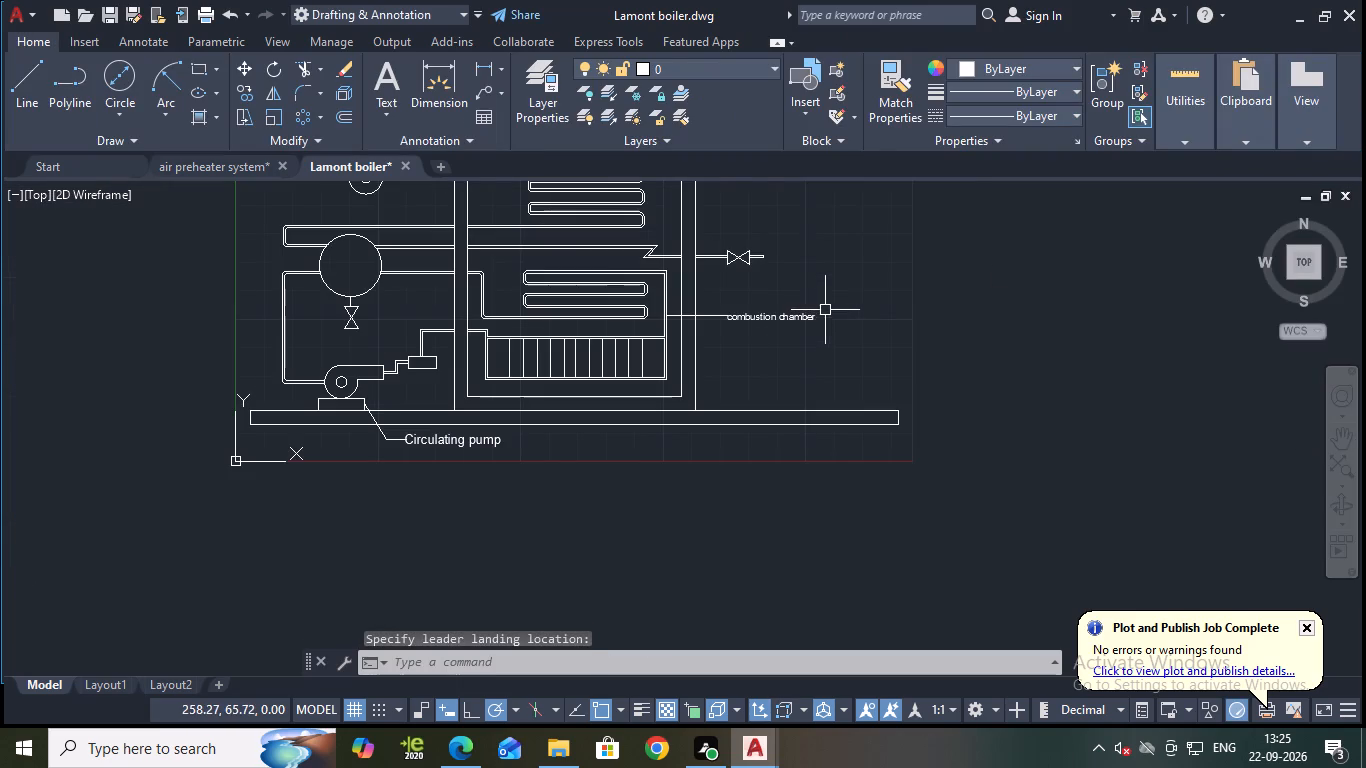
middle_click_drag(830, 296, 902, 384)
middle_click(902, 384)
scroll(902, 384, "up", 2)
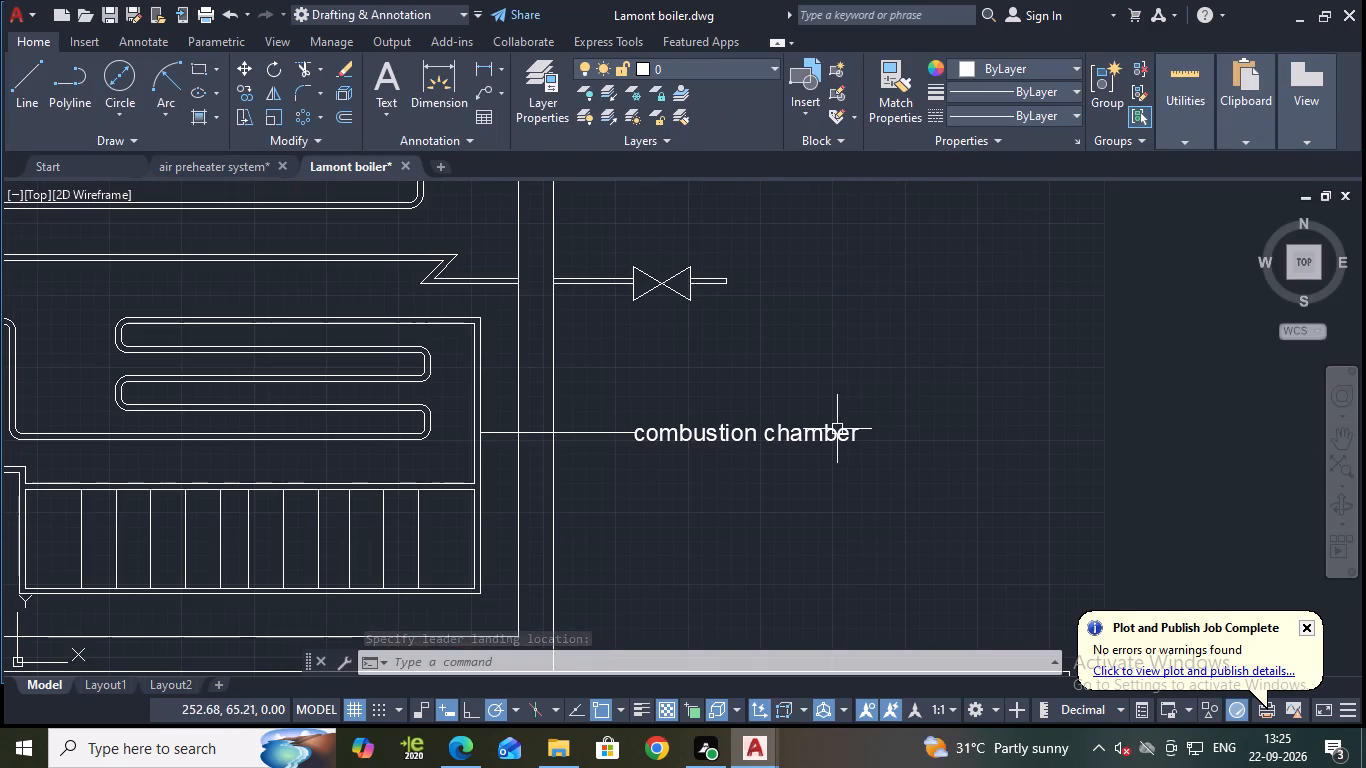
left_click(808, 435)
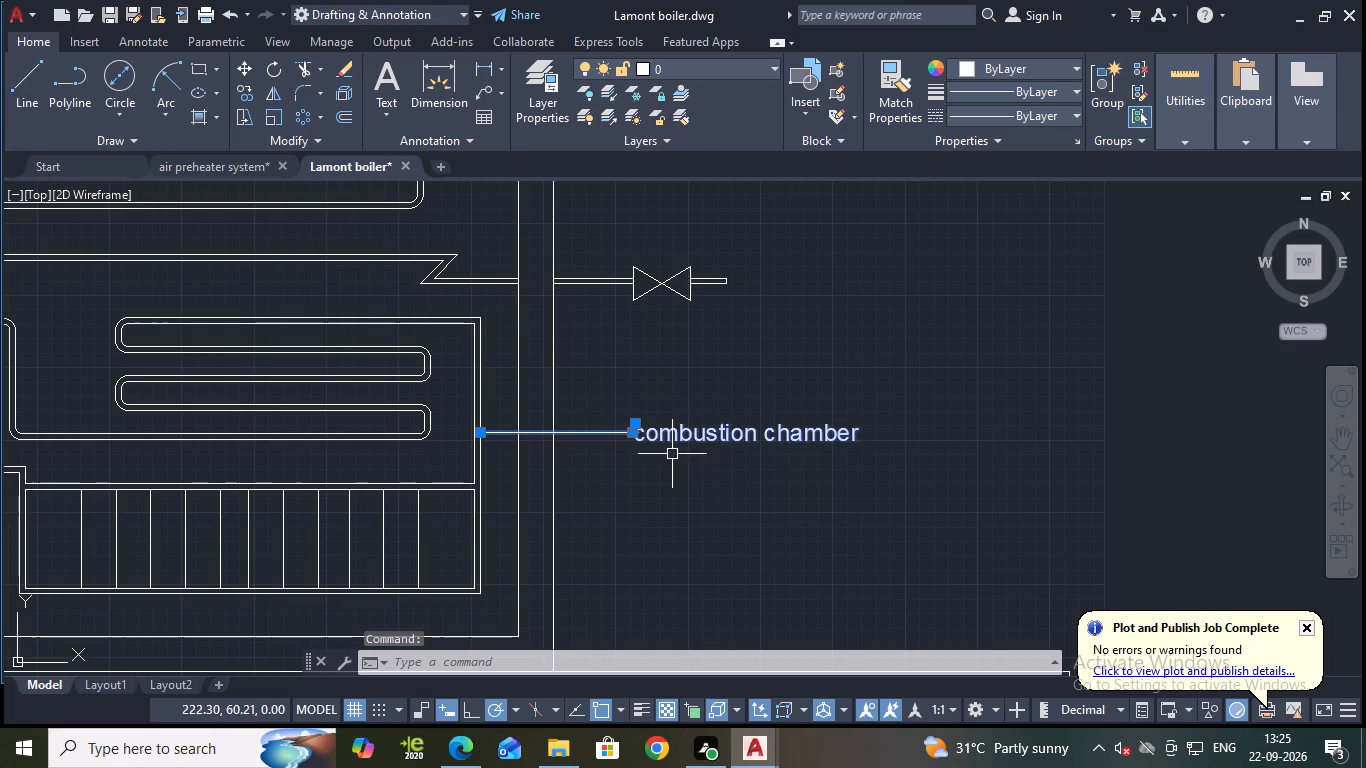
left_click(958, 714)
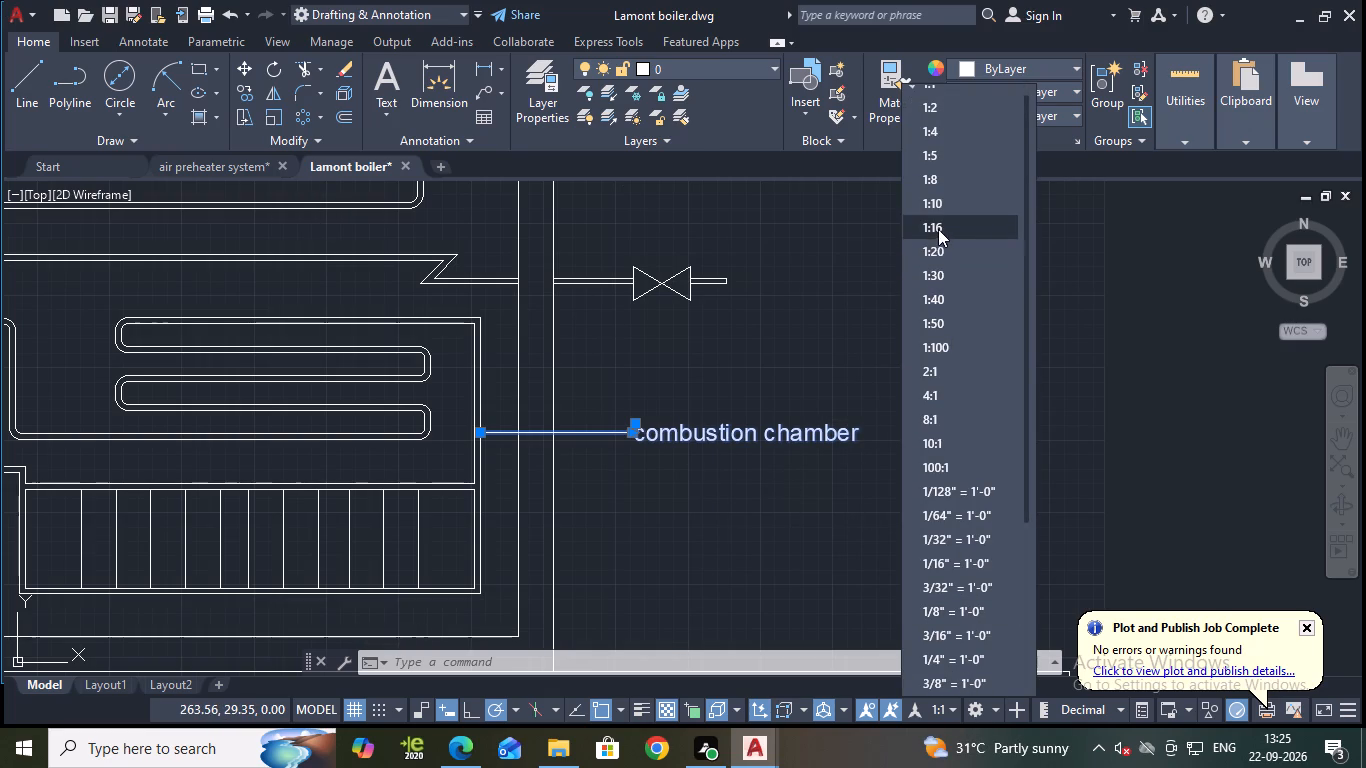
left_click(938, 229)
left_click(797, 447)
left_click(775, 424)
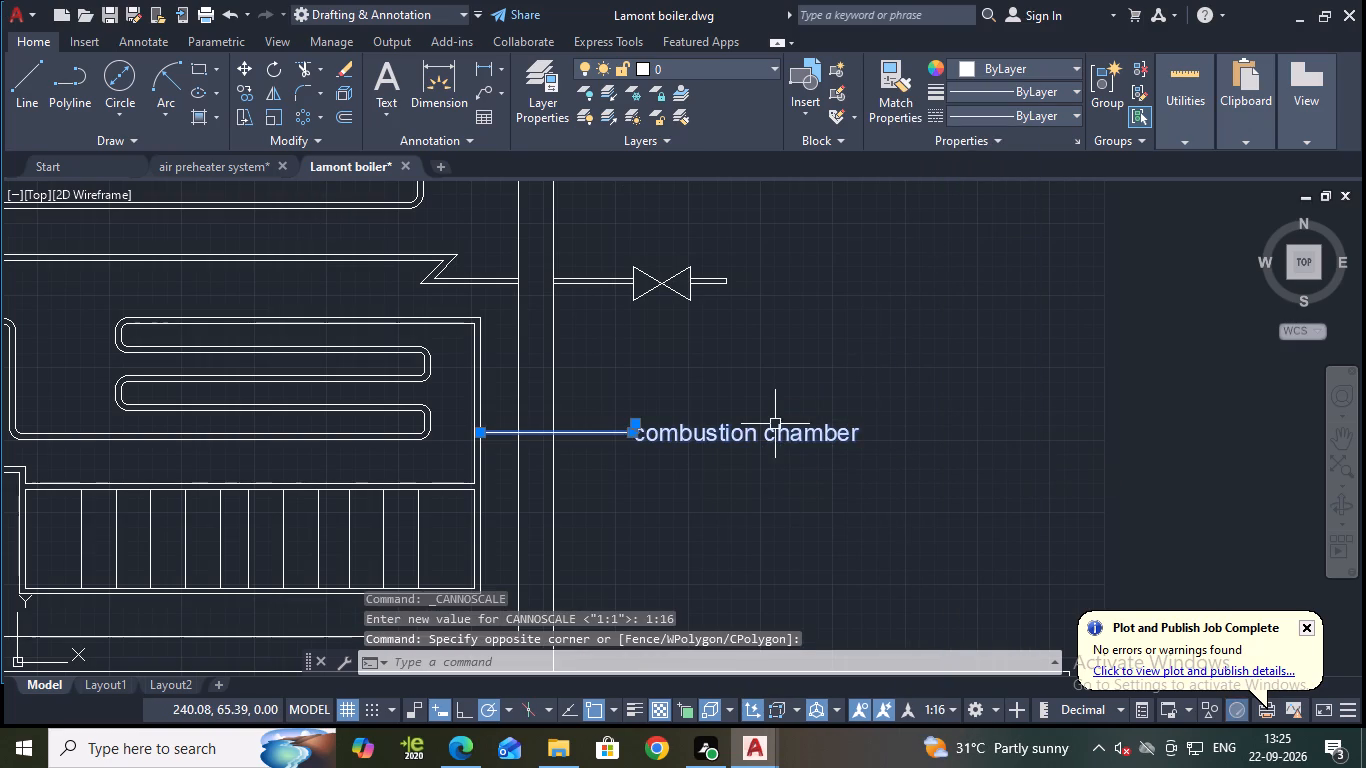
Set the annotation scale to 1:2.
left_click(951, 708)
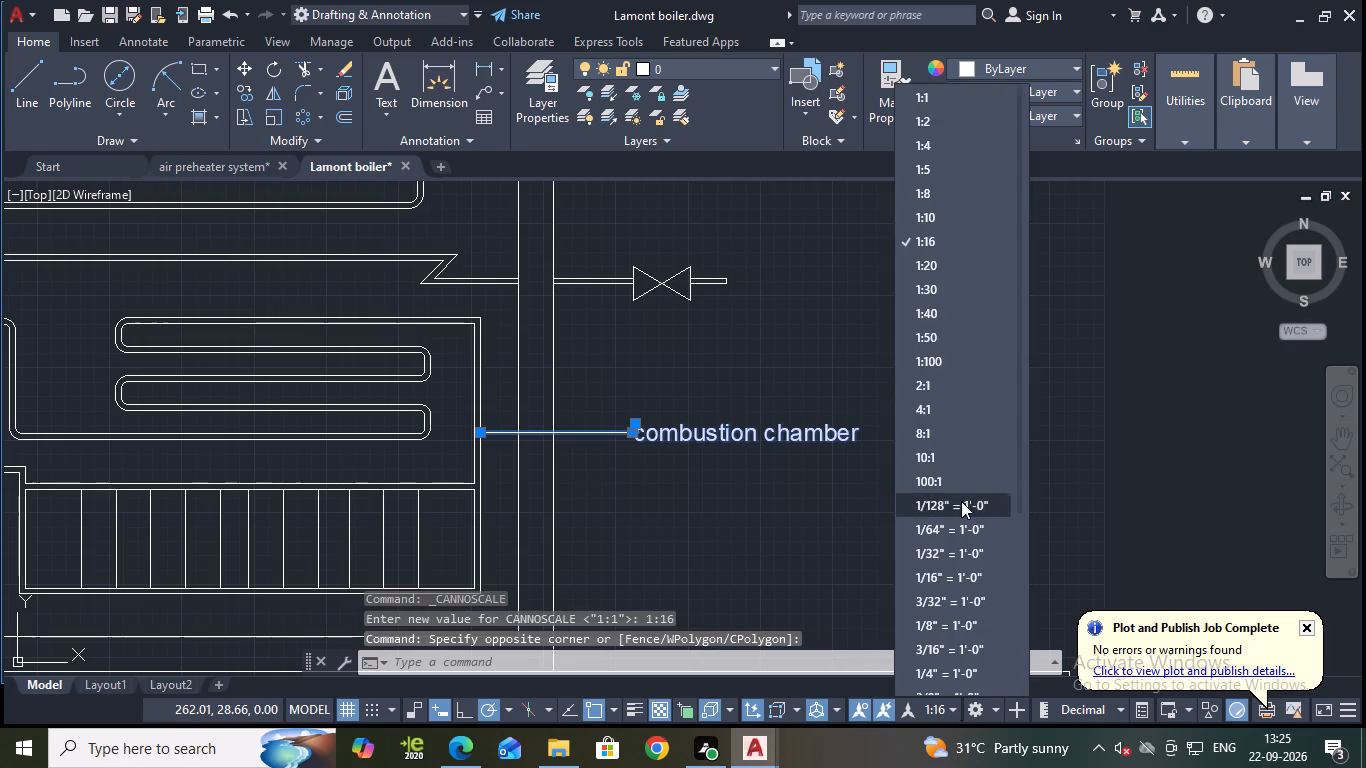
left_click(922, 125)
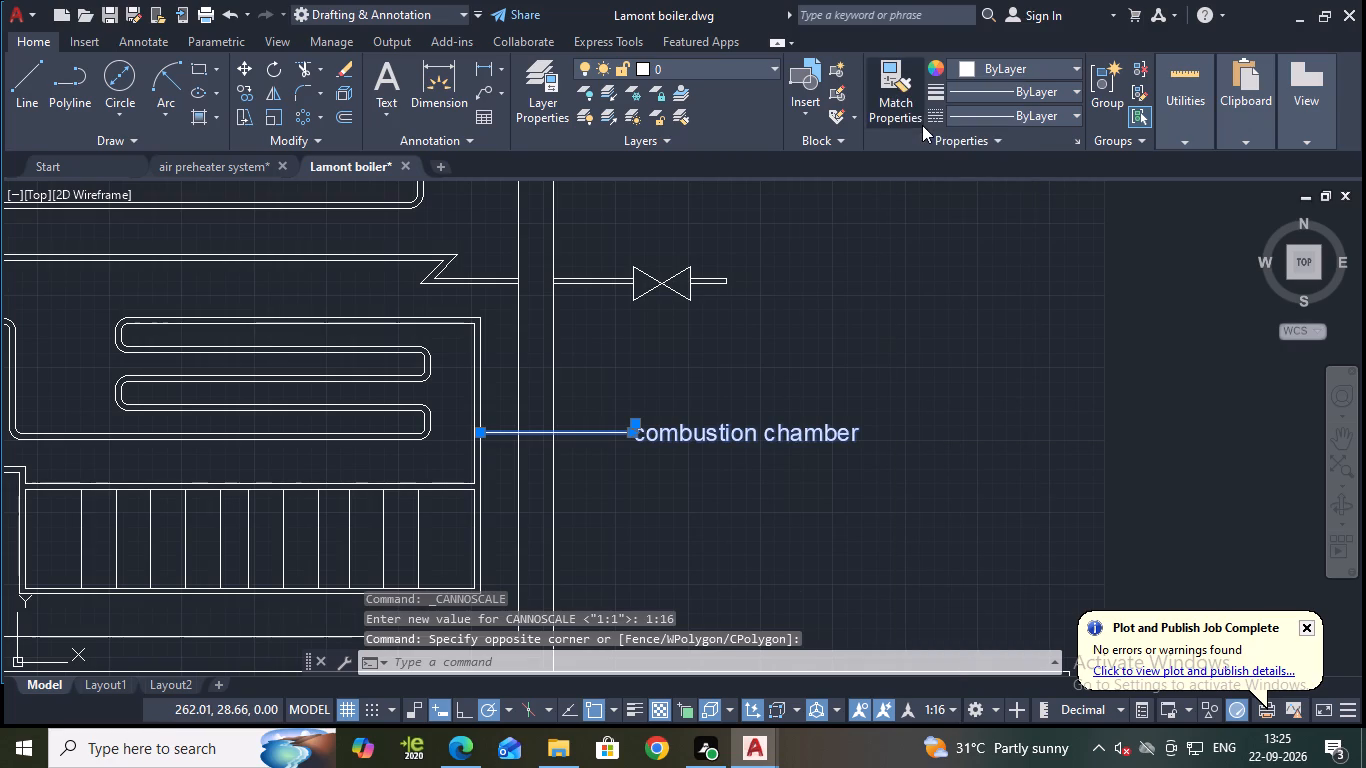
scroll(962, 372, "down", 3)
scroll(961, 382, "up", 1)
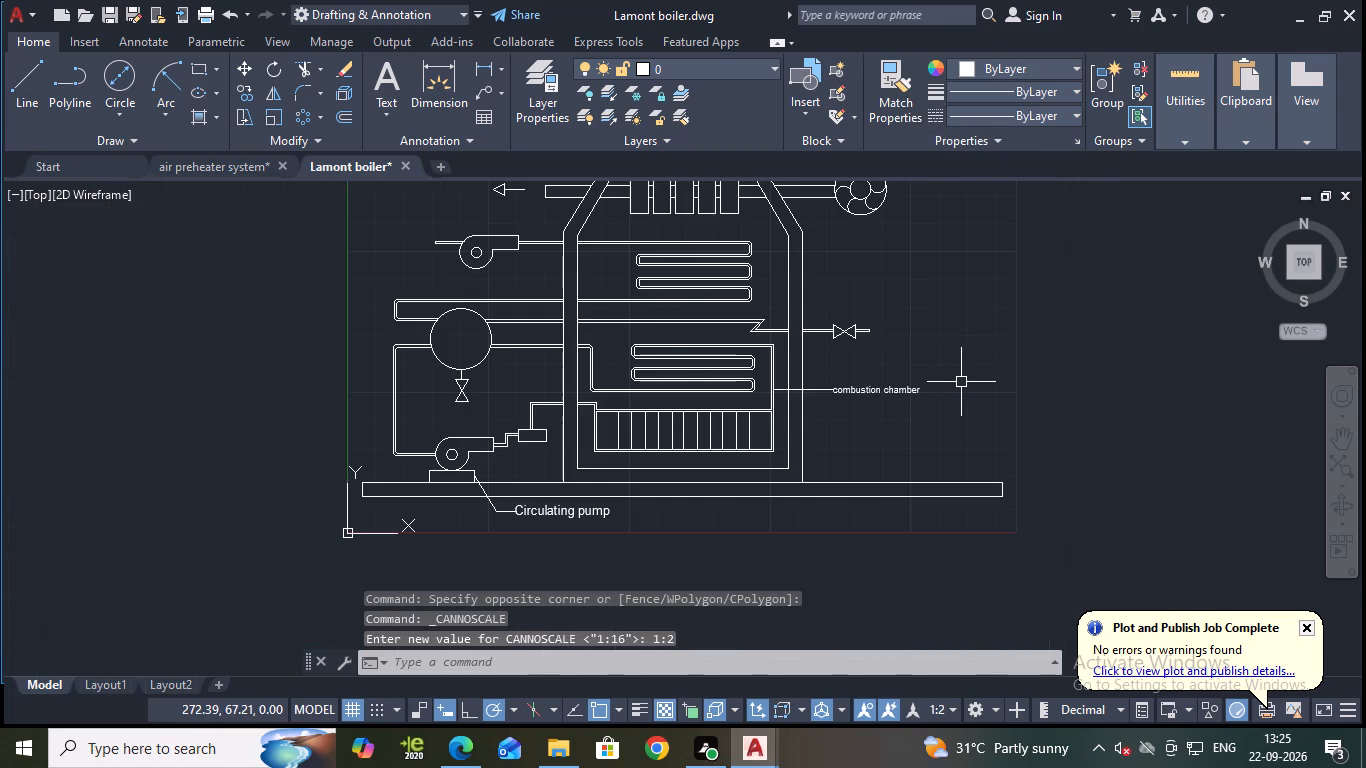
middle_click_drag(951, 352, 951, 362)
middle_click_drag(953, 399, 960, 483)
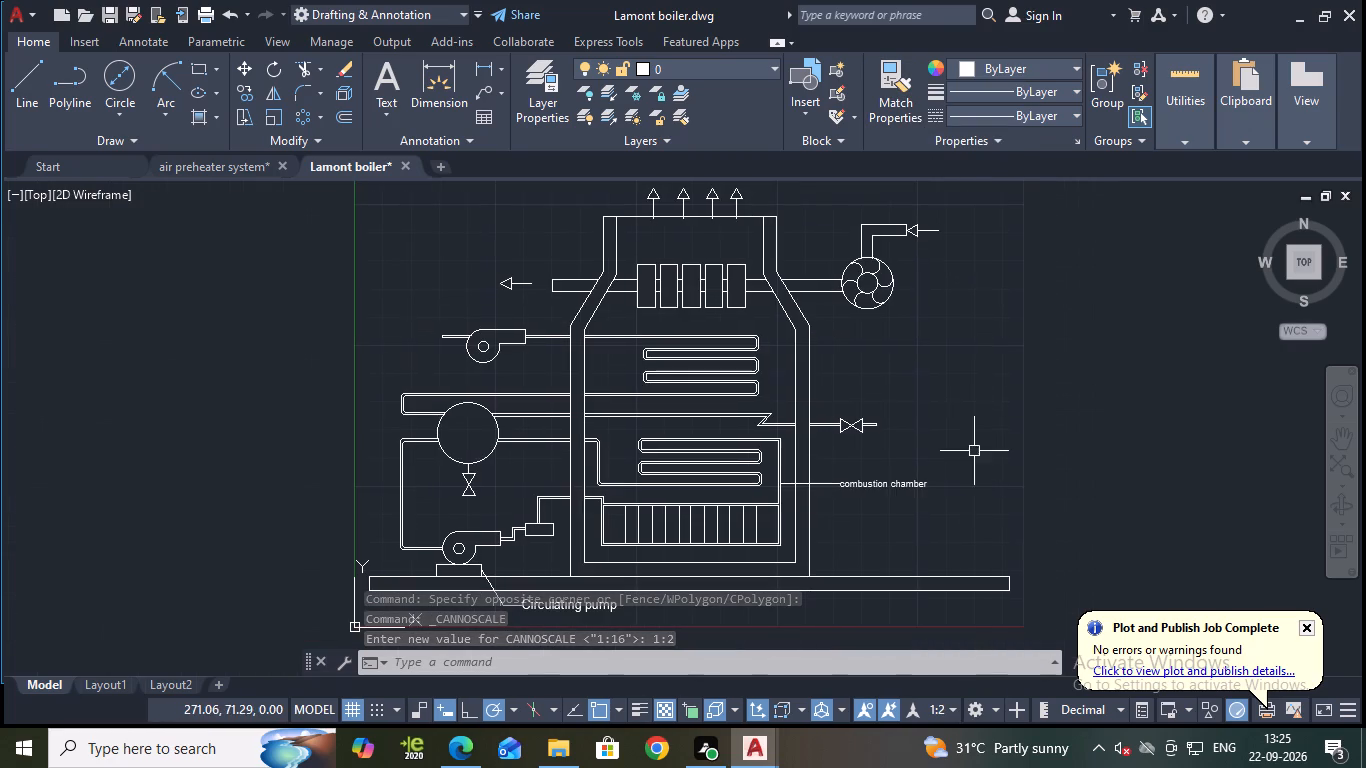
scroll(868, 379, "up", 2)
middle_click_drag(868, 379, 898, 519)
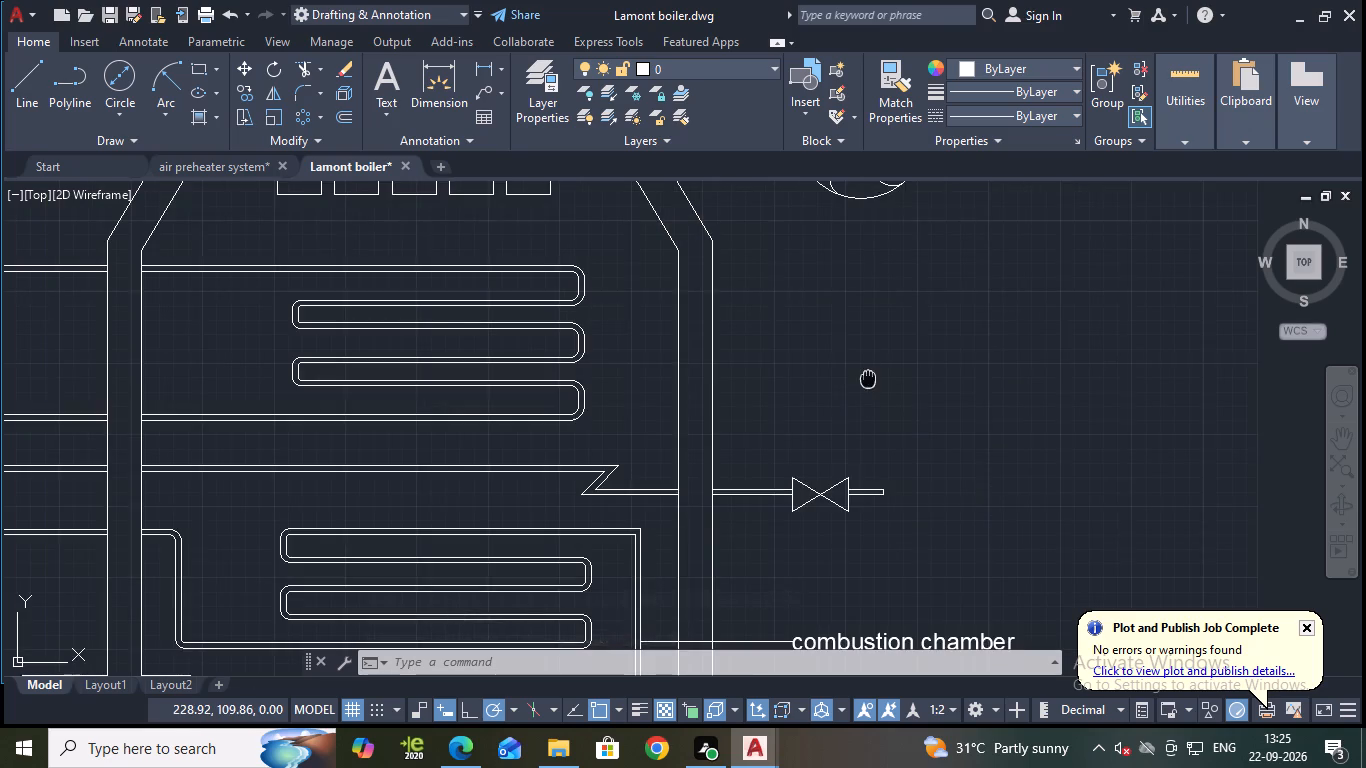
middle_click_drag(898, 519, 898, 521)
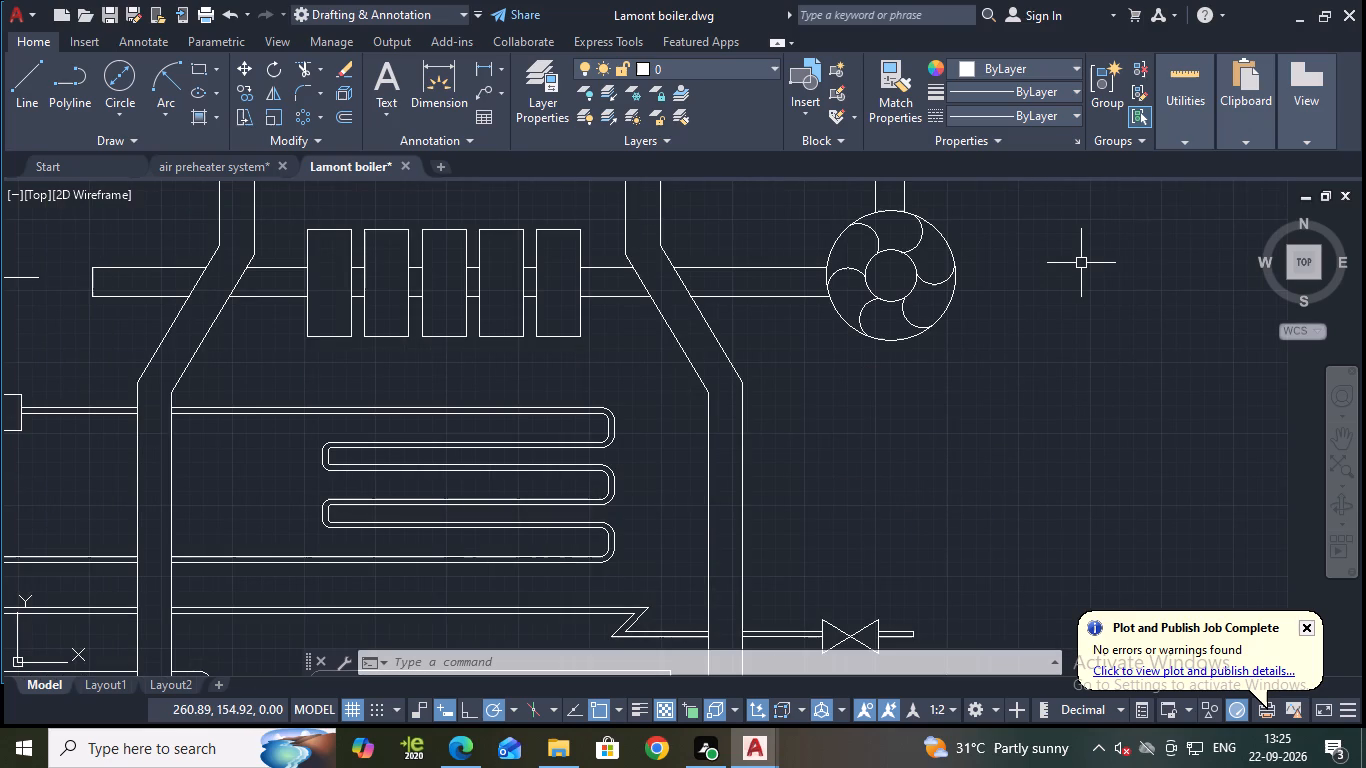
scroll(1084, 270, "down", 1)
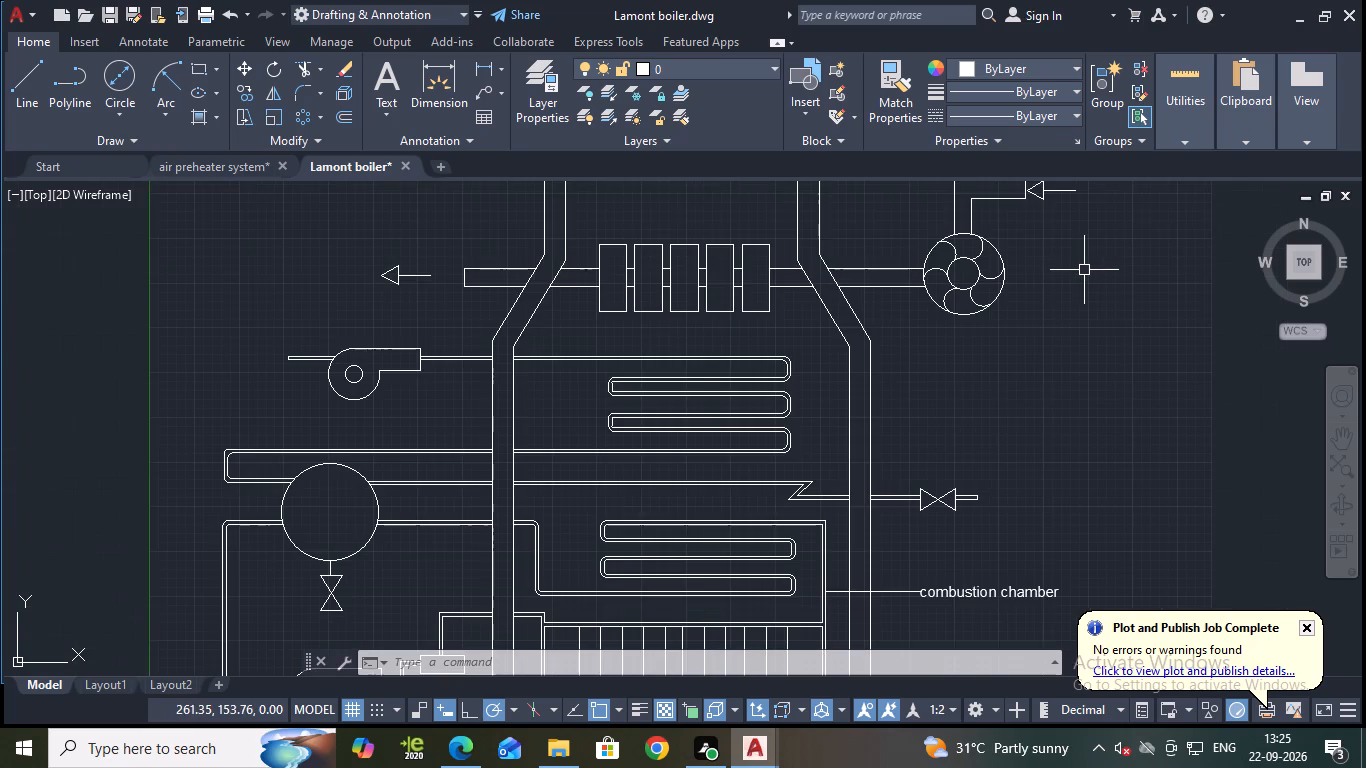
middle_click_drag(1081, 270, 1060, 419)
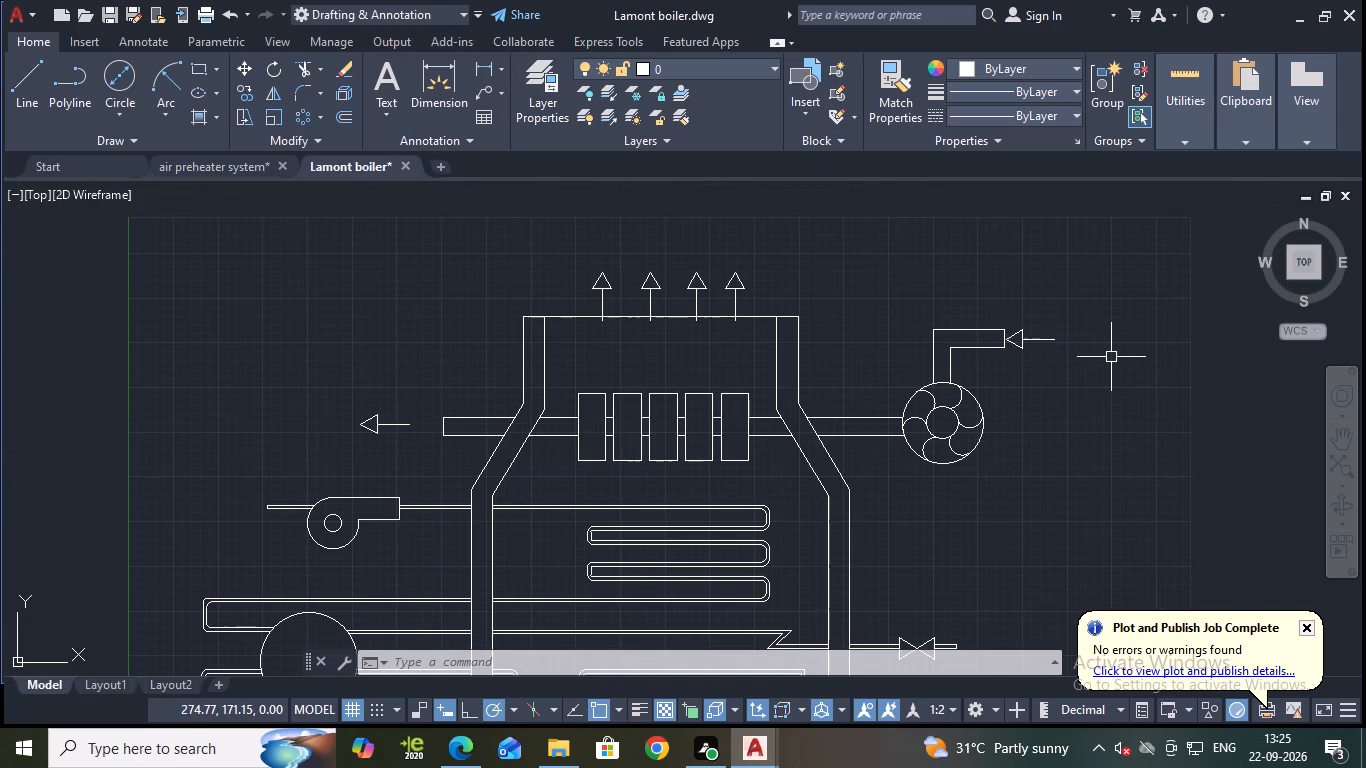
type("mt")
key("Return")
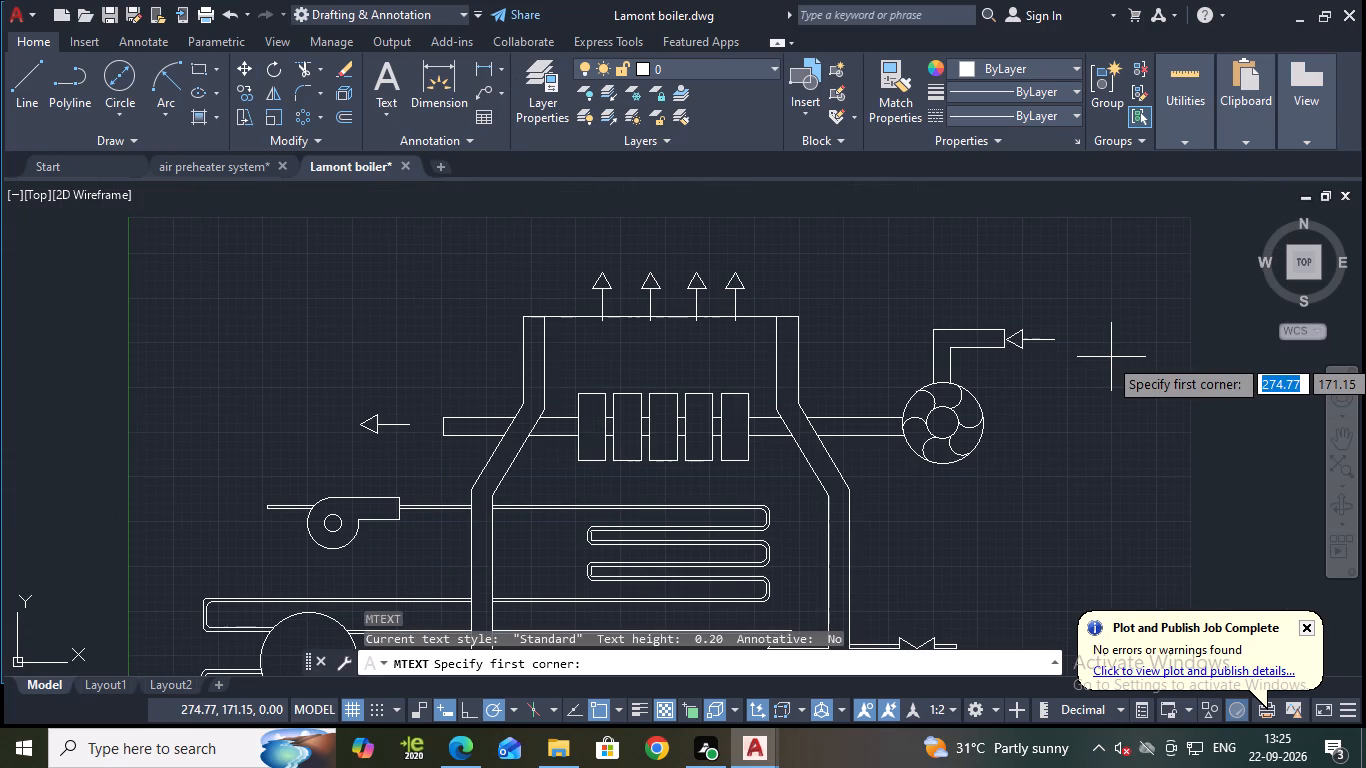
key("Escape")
Add the multiline text "cold air in" at height 4.00 beside the tail of the fan's inlet arrow.
type("mt")
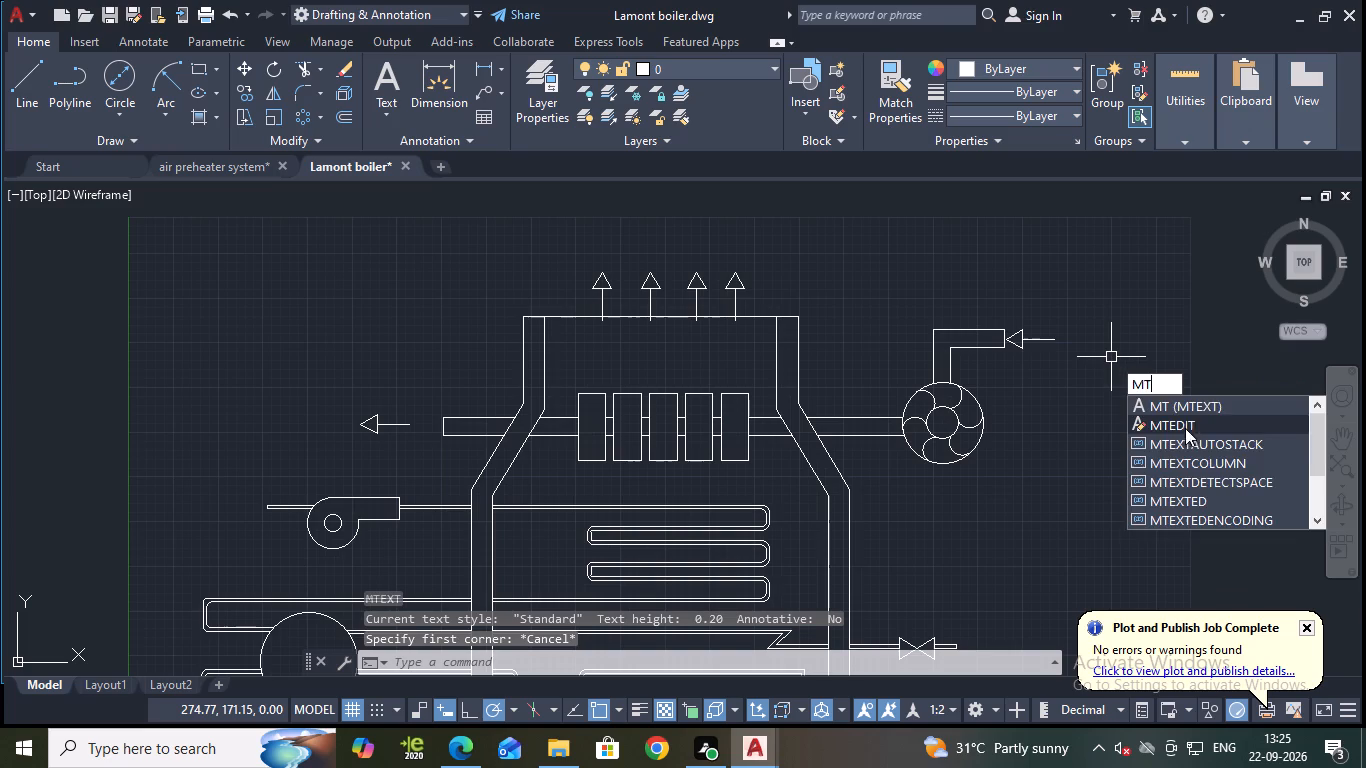
left_click(1185, 411)
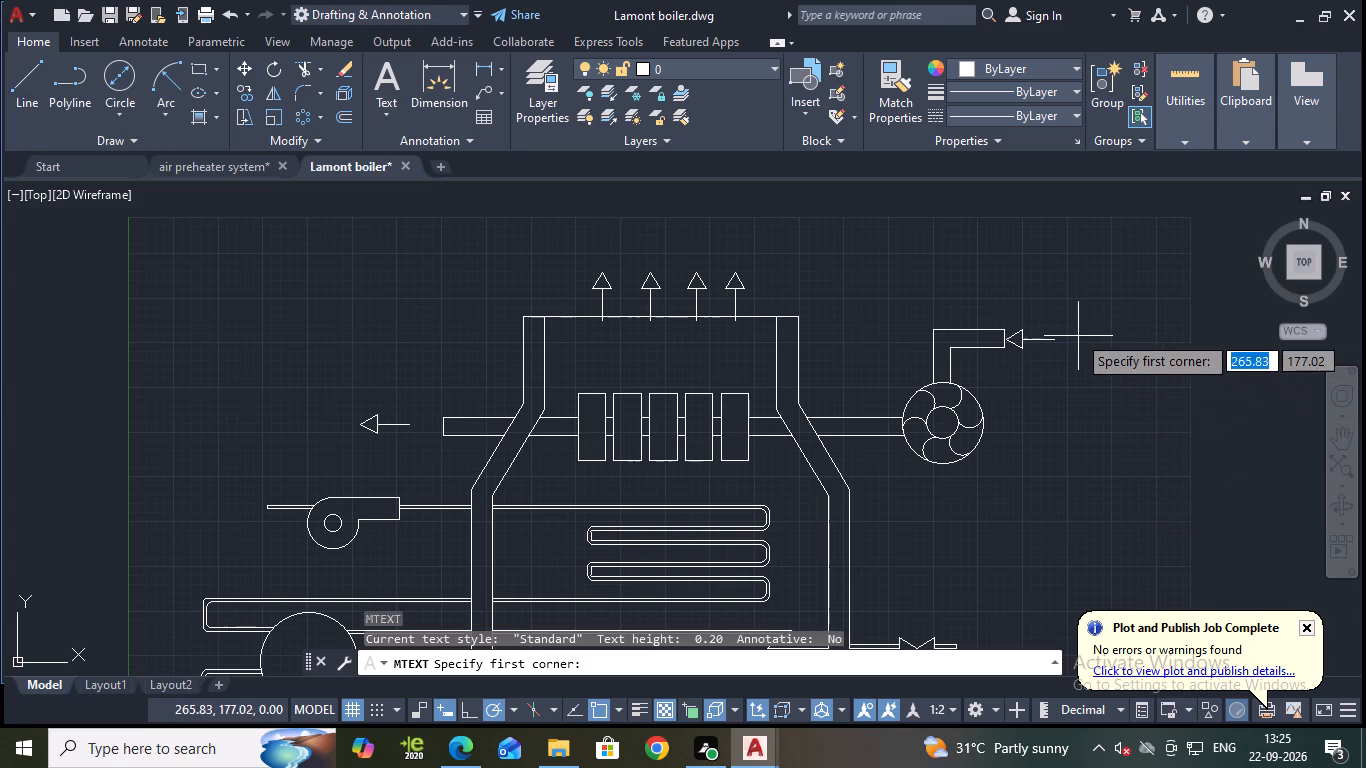
left_click(1069, 324)
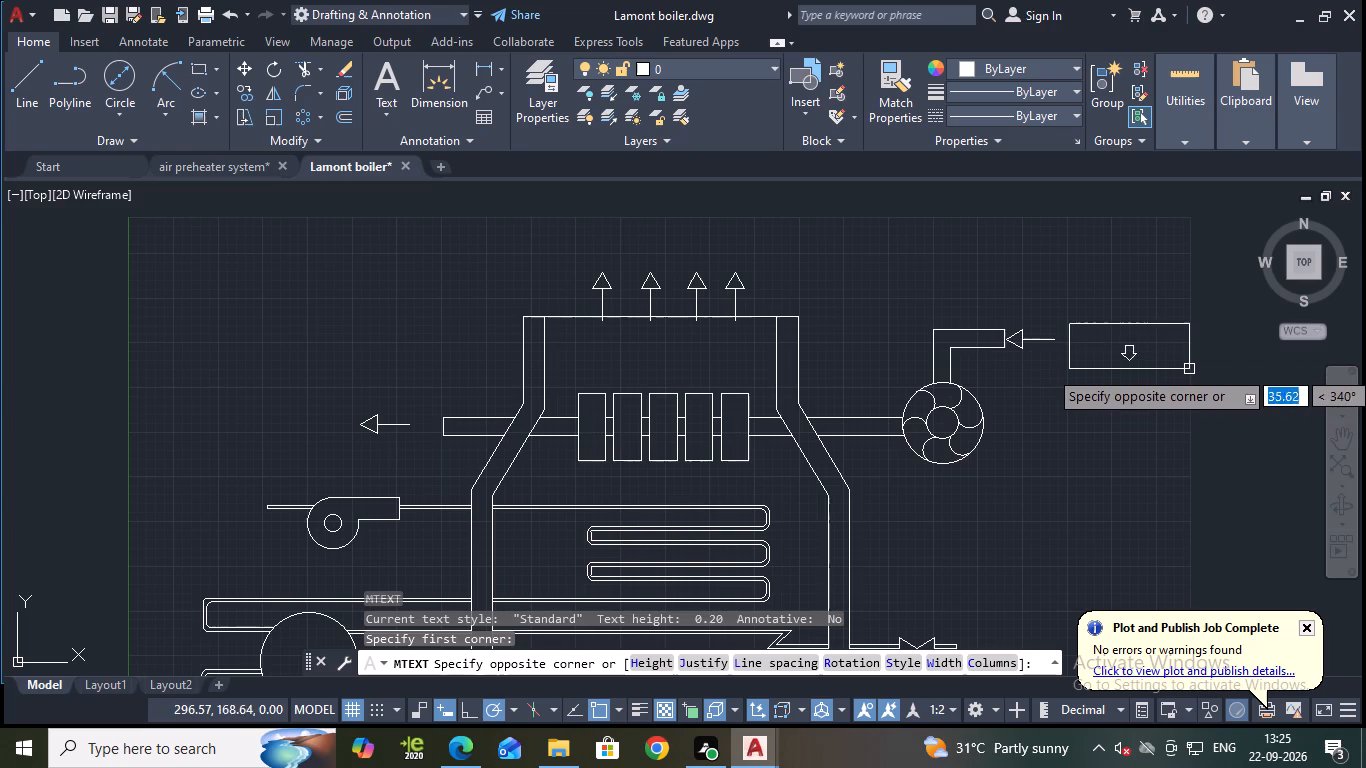
left_click(1189, 428)
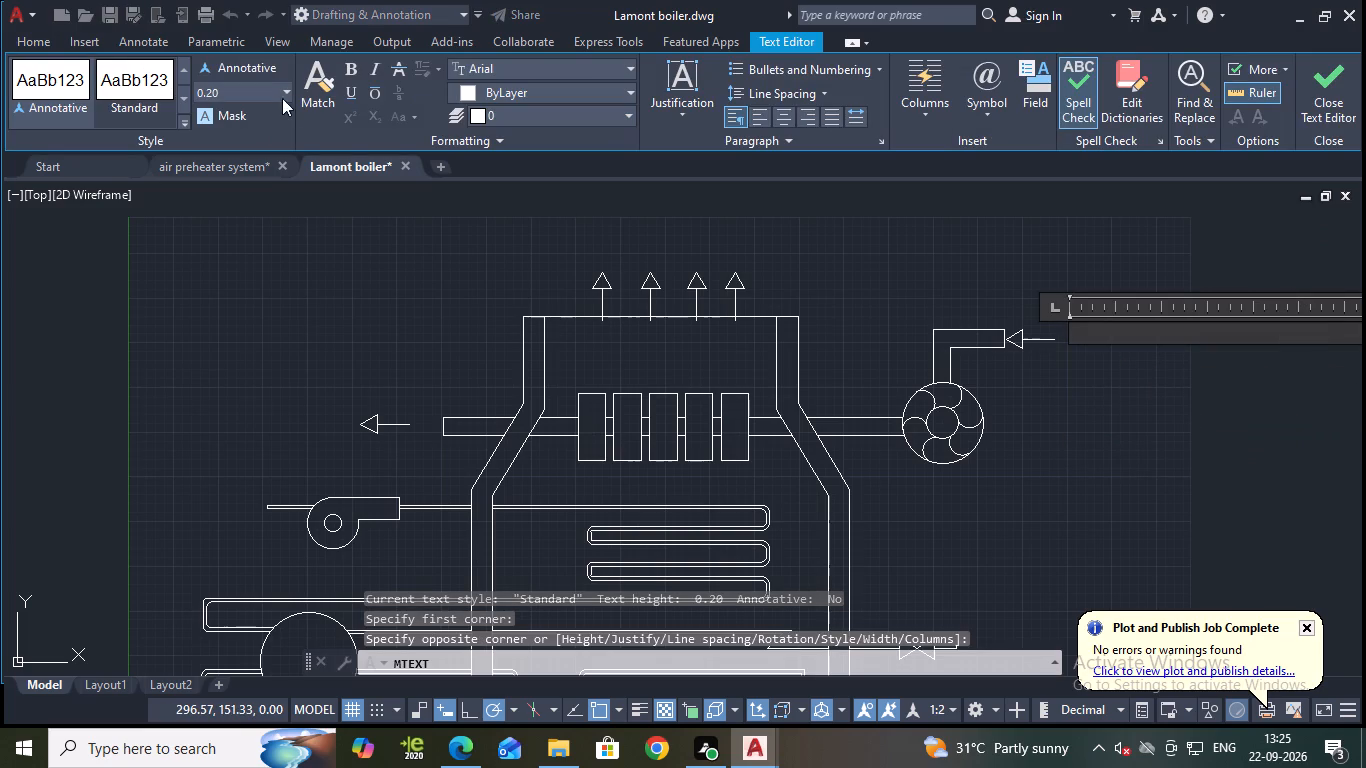
left_click(288, 99)
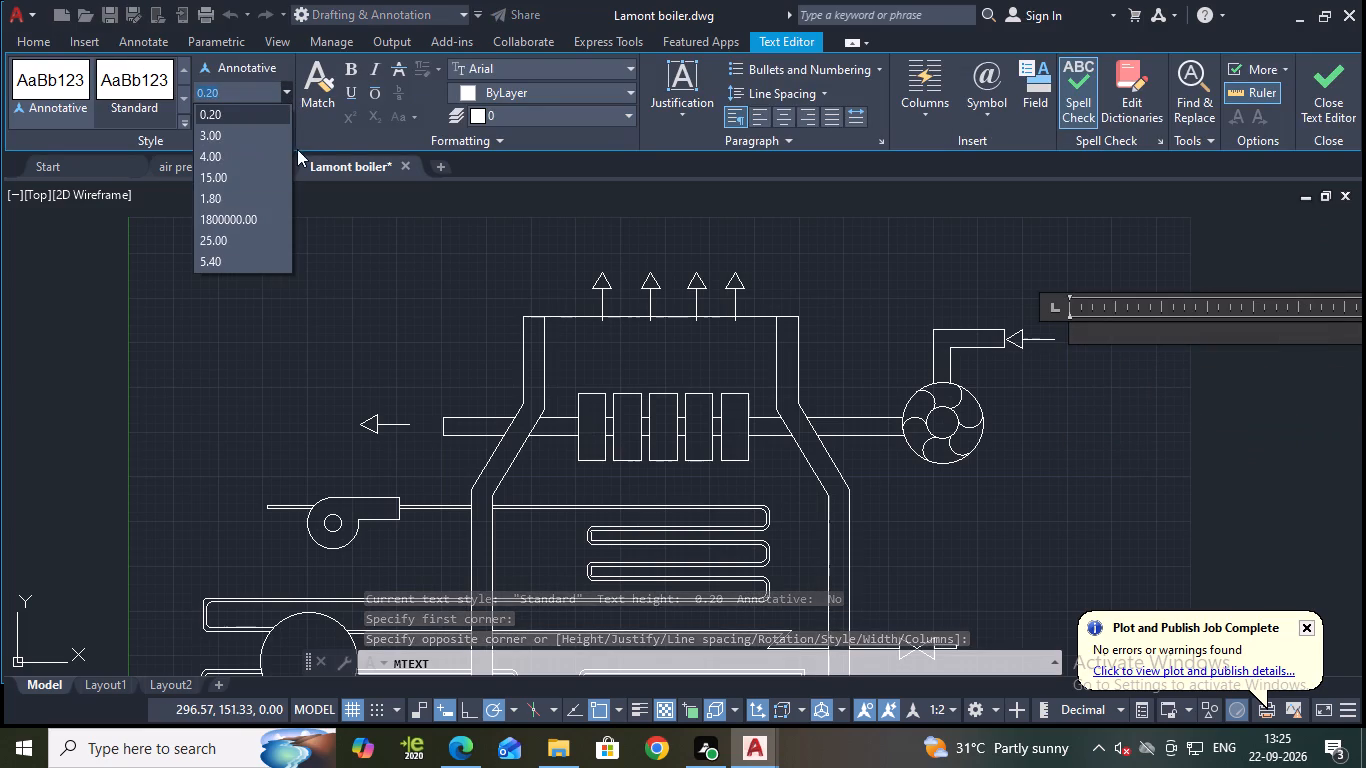
left_click(234, 161)
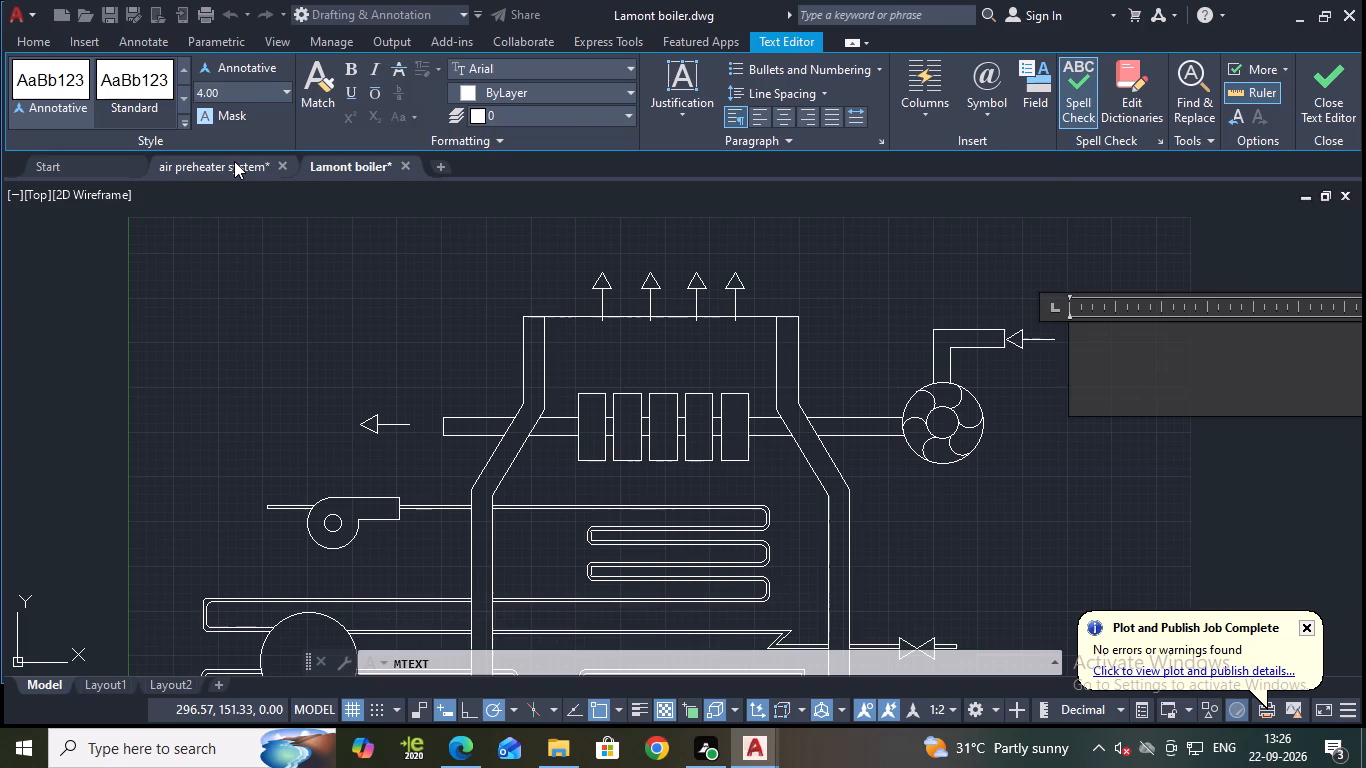
type("cold")
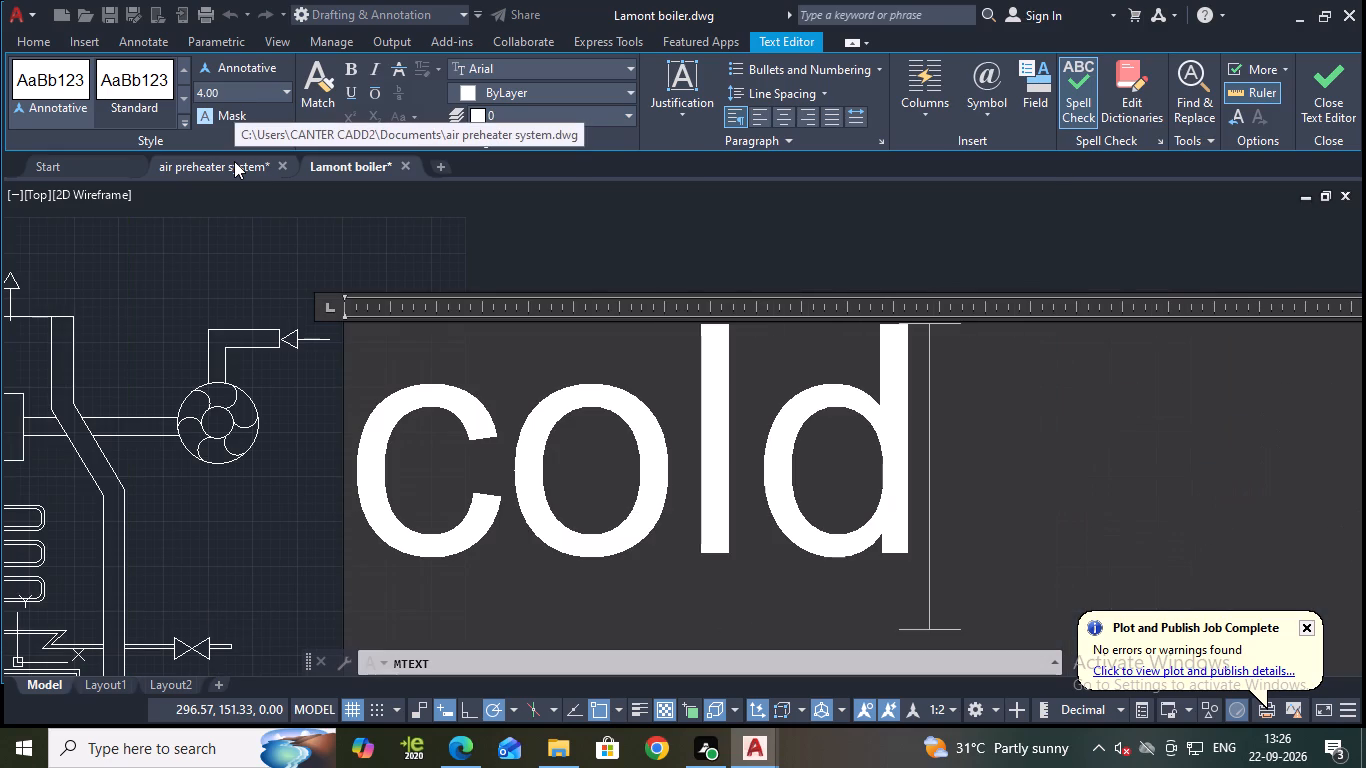
key("space")
type("air")
key("space")
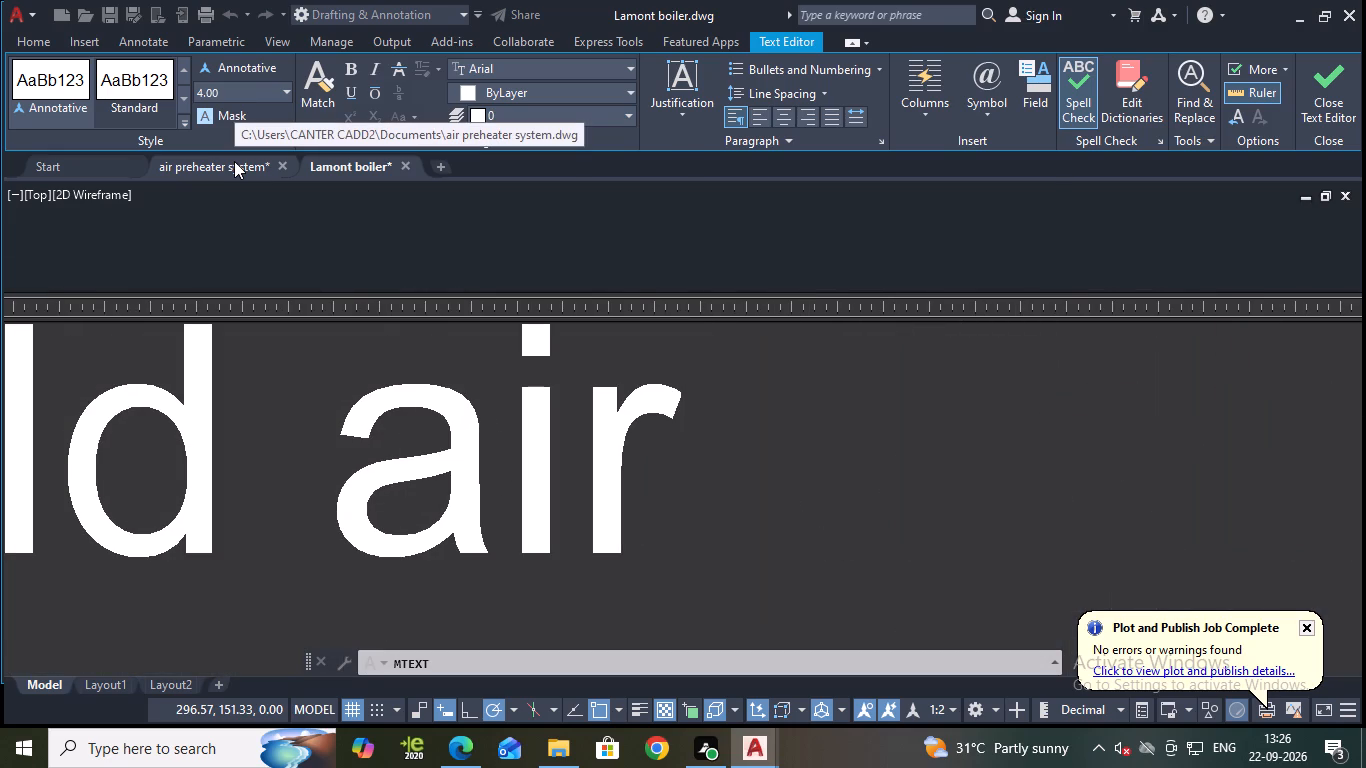
type("in")
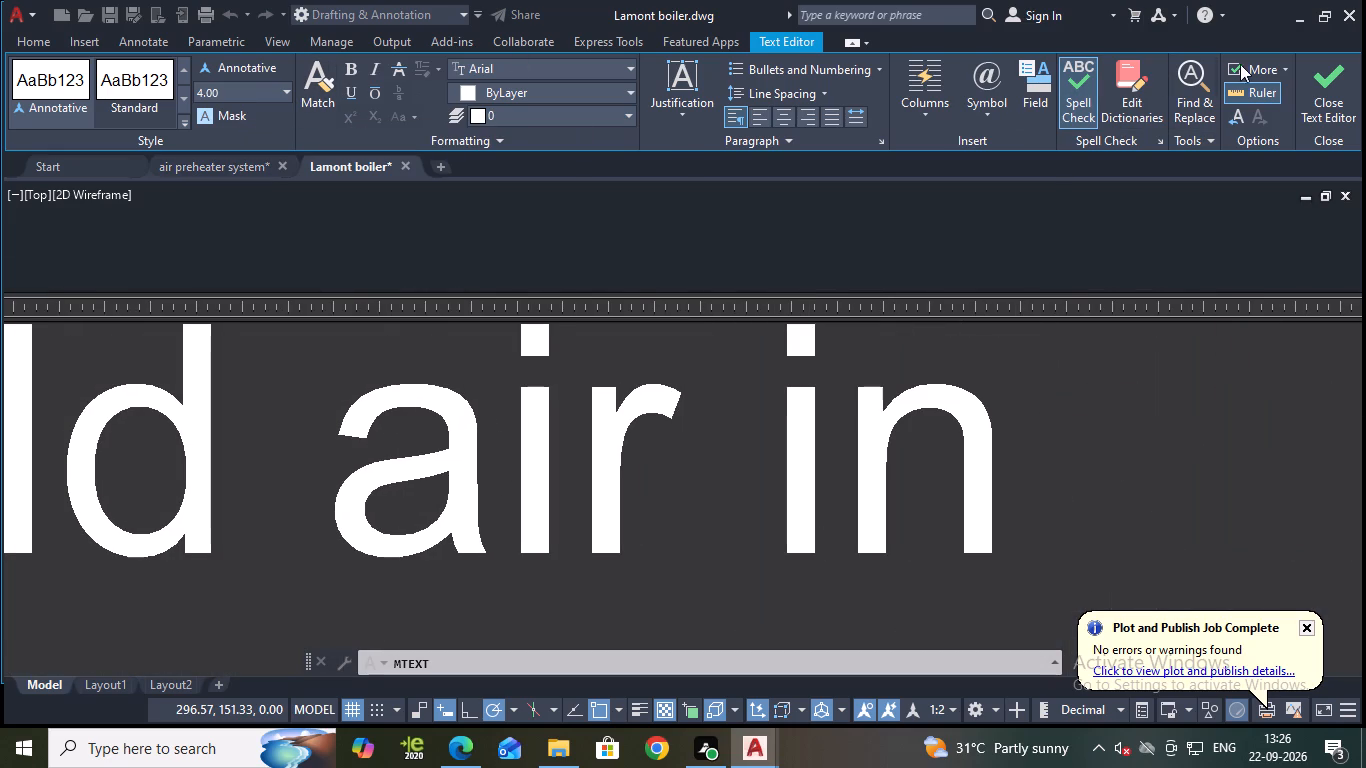
left_click(1351, 92)
Move the "cold air in" label down so that it lines up with the fan's inlet arrow.
scroll(885, 233, "down", 4)
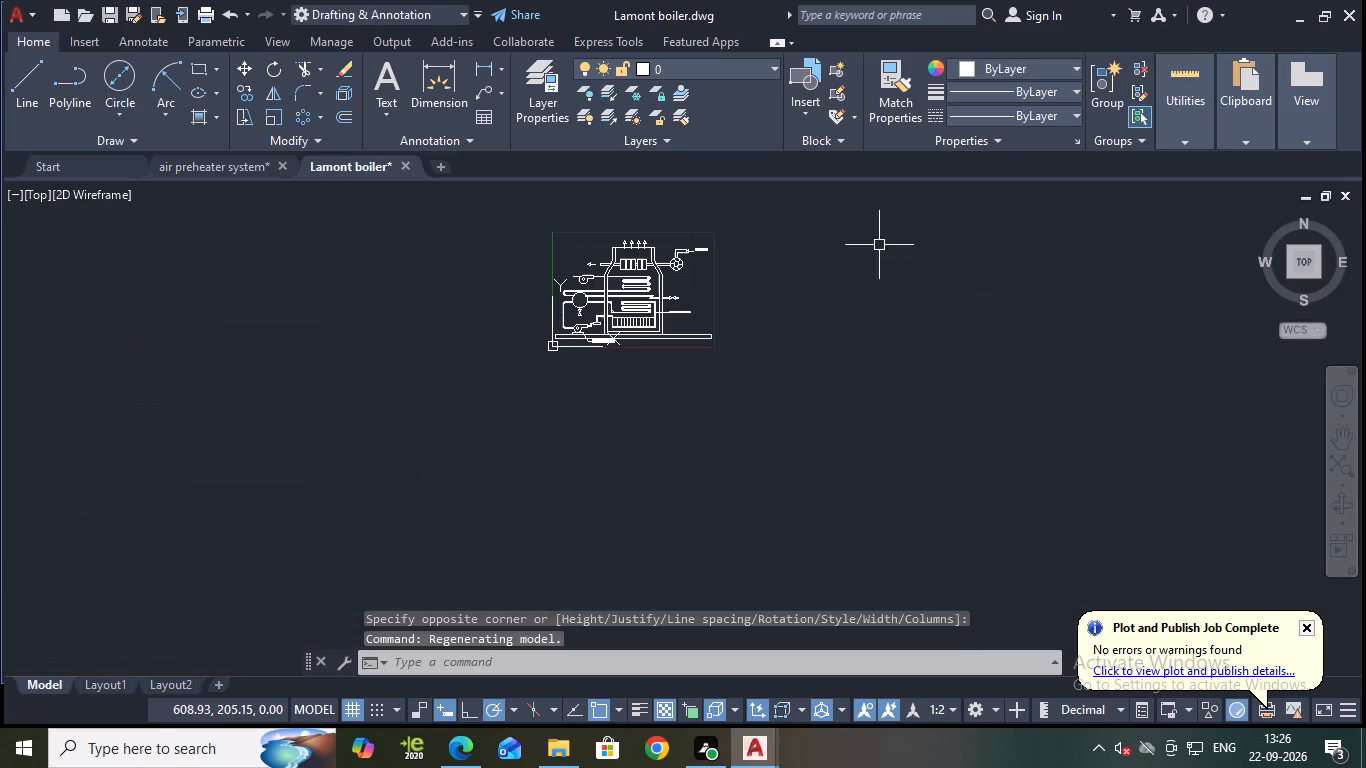
scroll(682, 273, "up", 3)
middle_click_drag(704, 253, 717, 368)
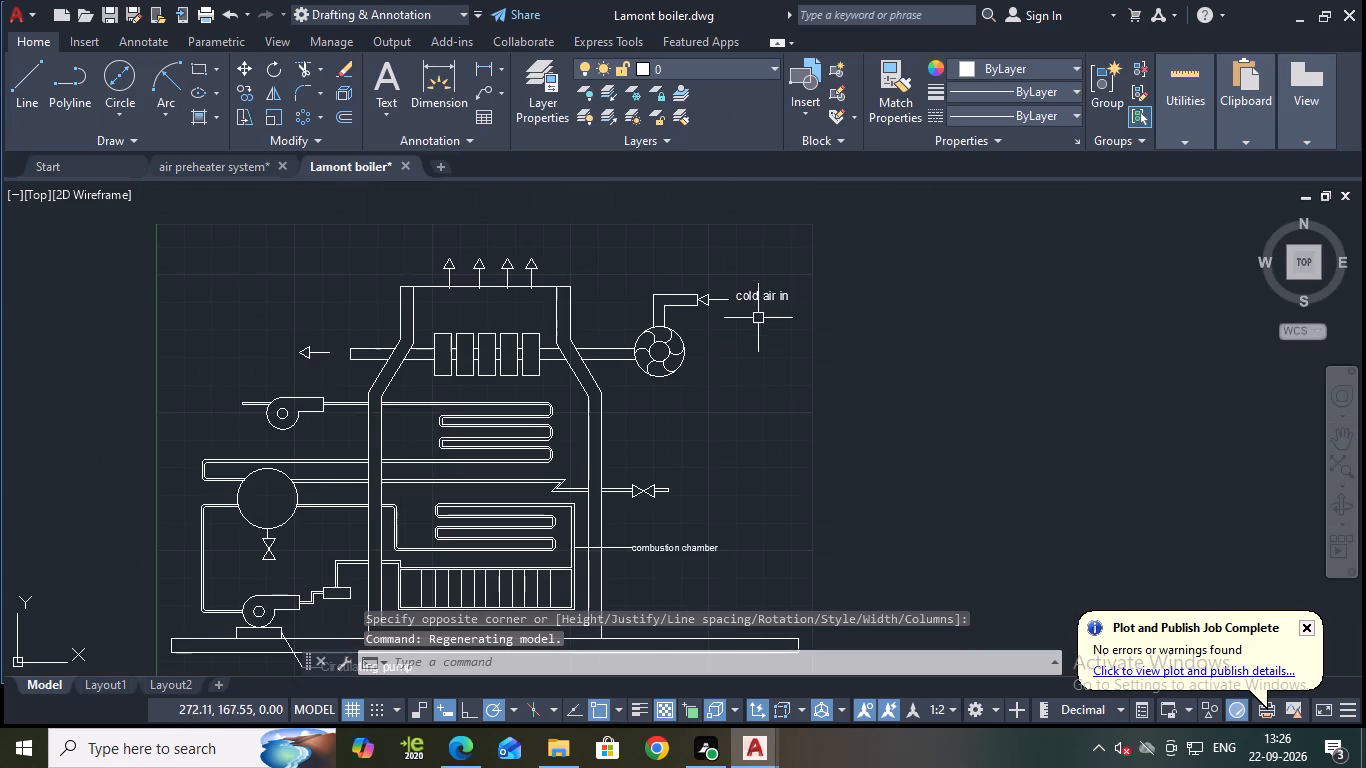
scroll(764, 299, "up", 1)
left_click(766, 295)
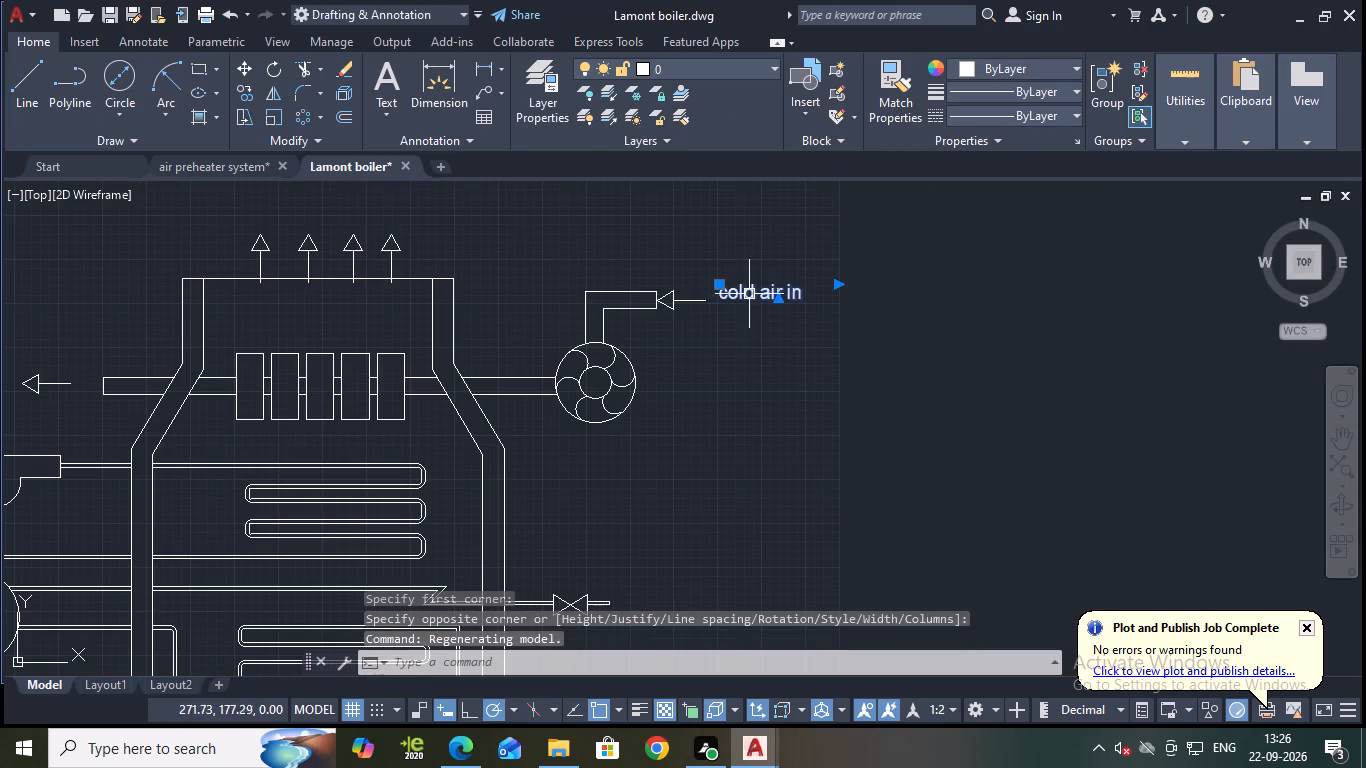
left_click(725, 285)
left_click(722, 288)
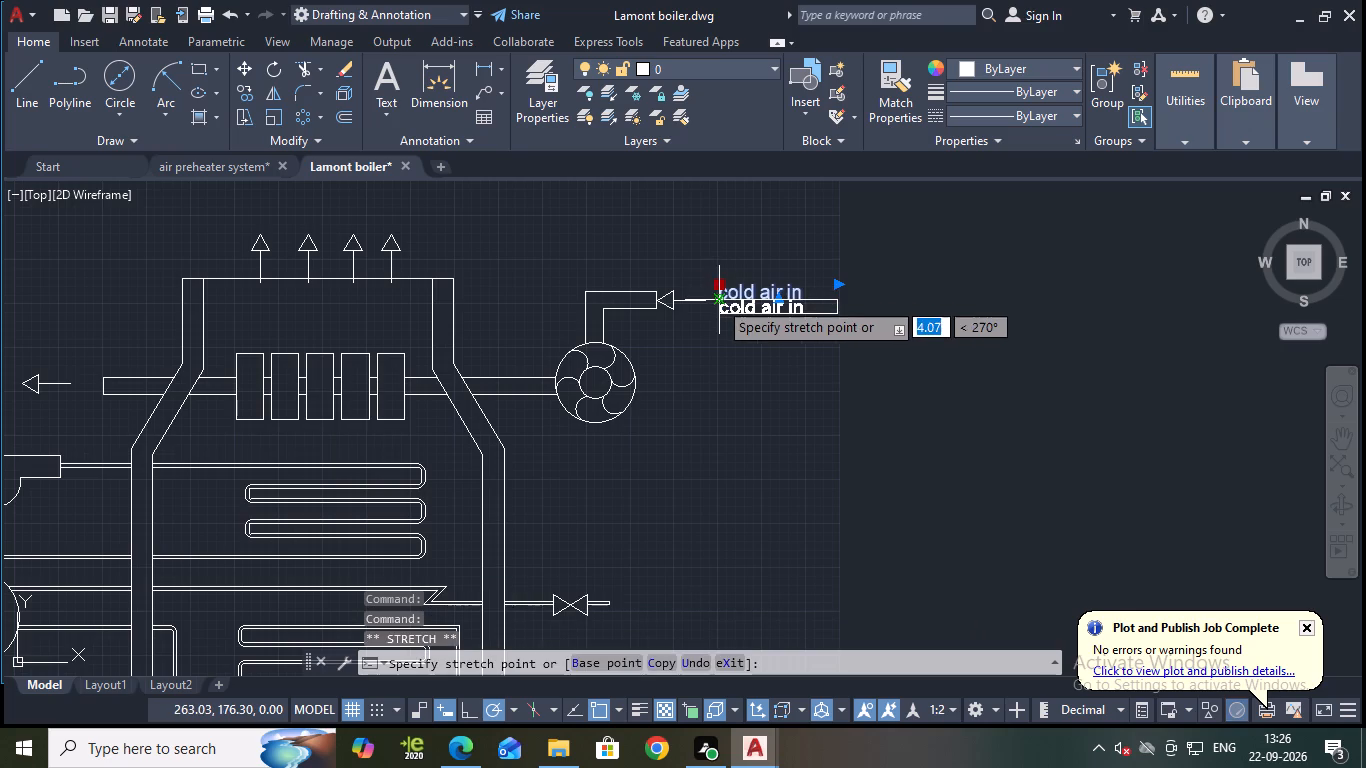
left_click(714, 296)
scroll(742, 304, "up", 2)
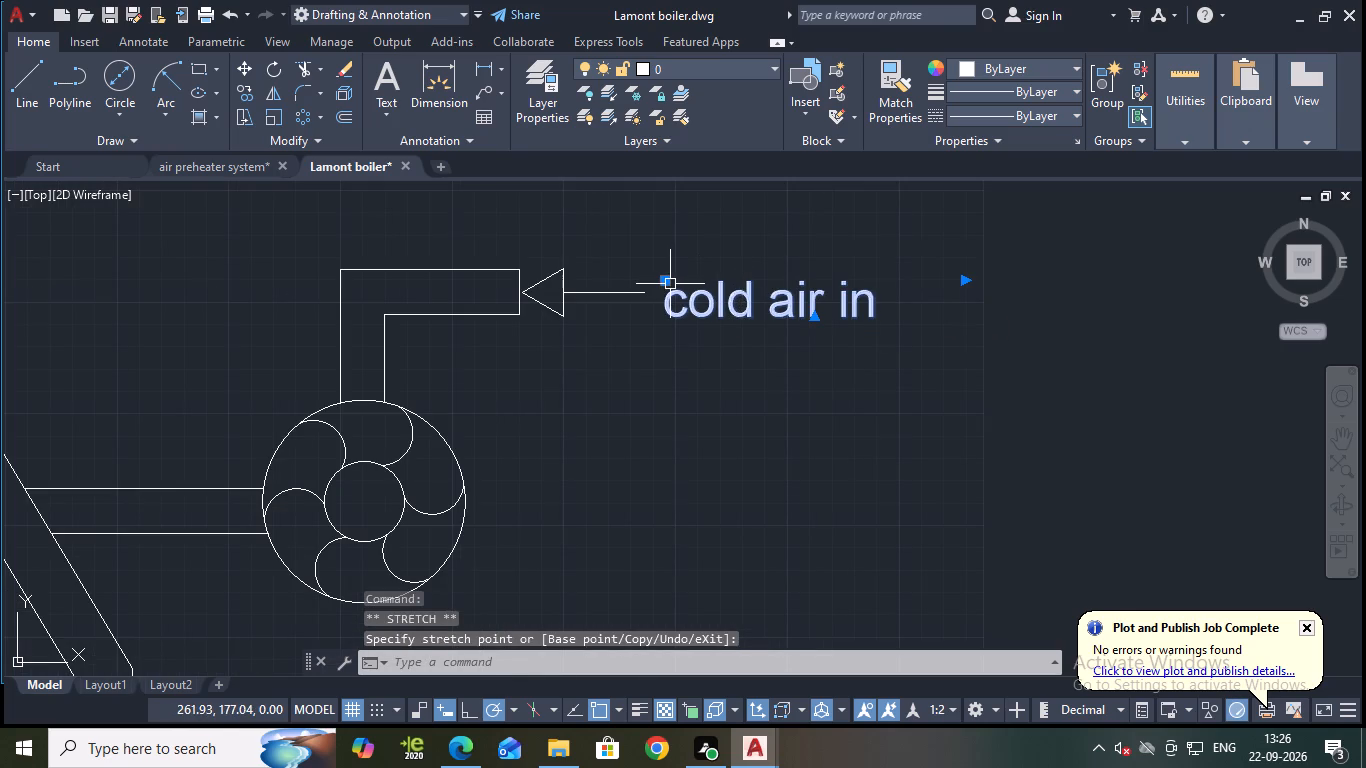
left_click(666, 284)
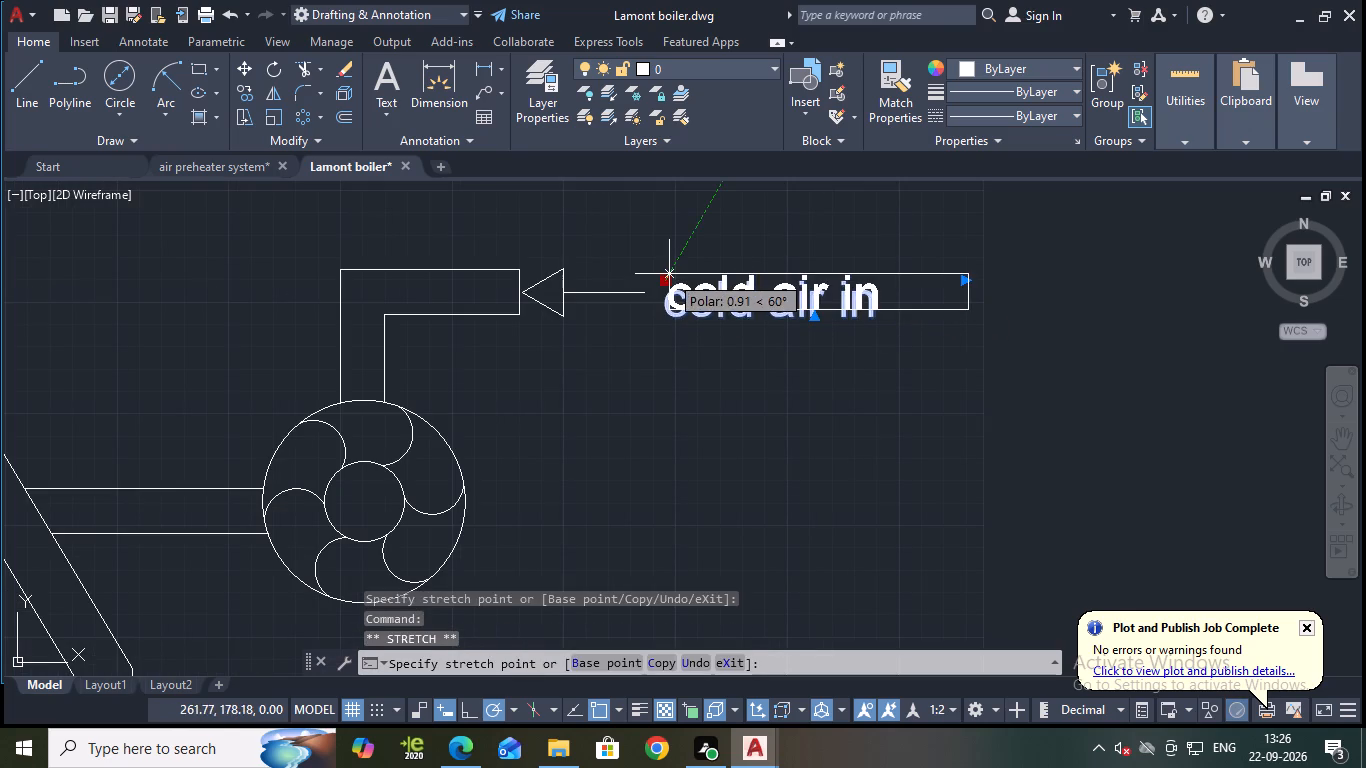
left_click(669, 273)
scroll(1137, 324, "down", 1)
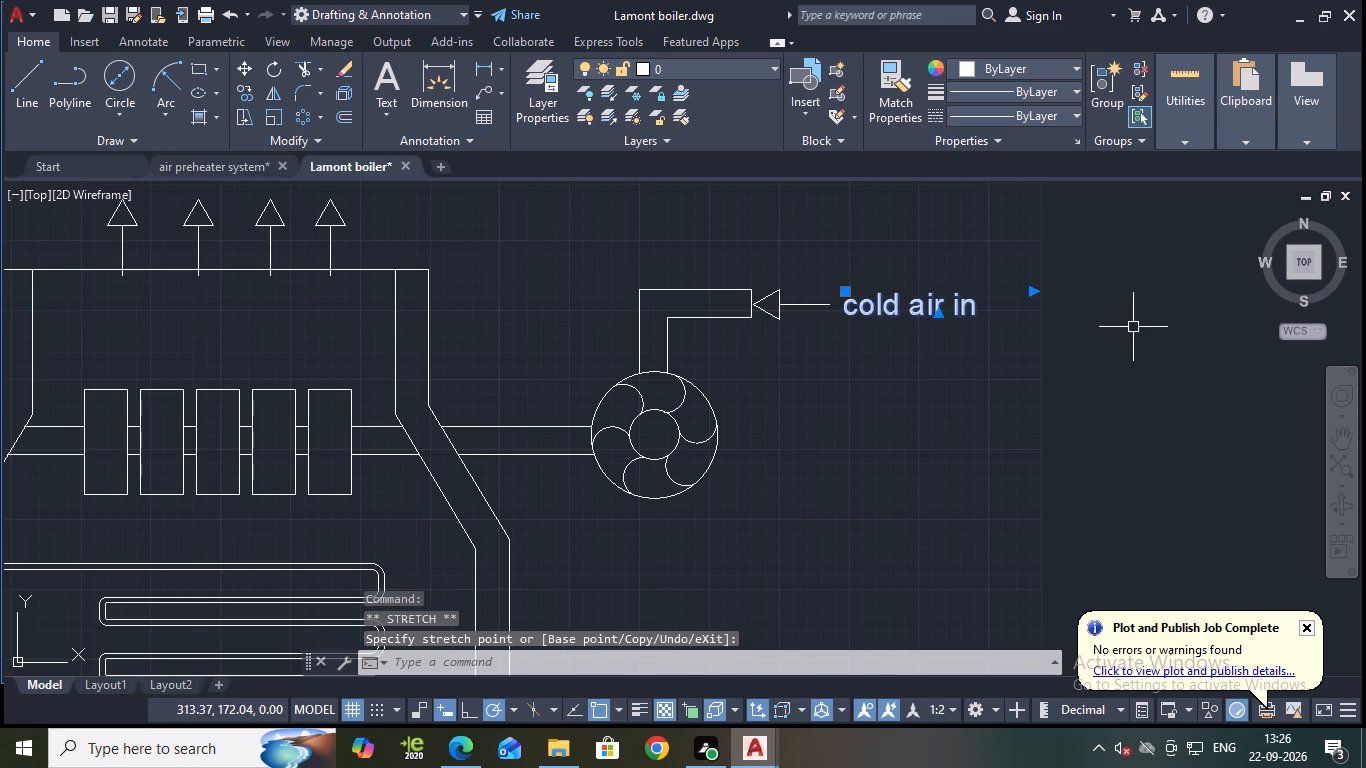
key("Escape")
Place a multiline text frame just beyond the open end of the valve pipe outside the furnace wall.
scroll(1126, 327, "down", 2)
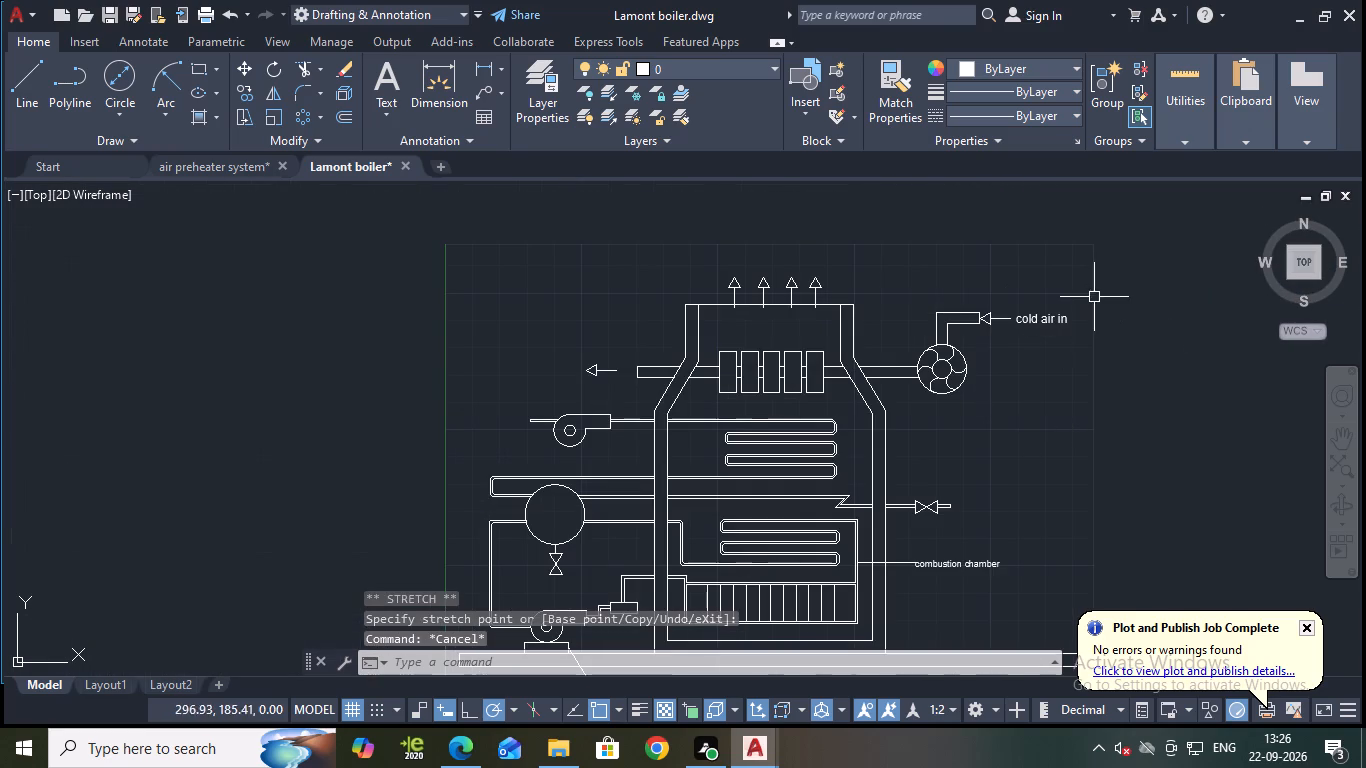
scroll(1026, 363, "down", 1)
scroll(1019, 387, "up", 1)
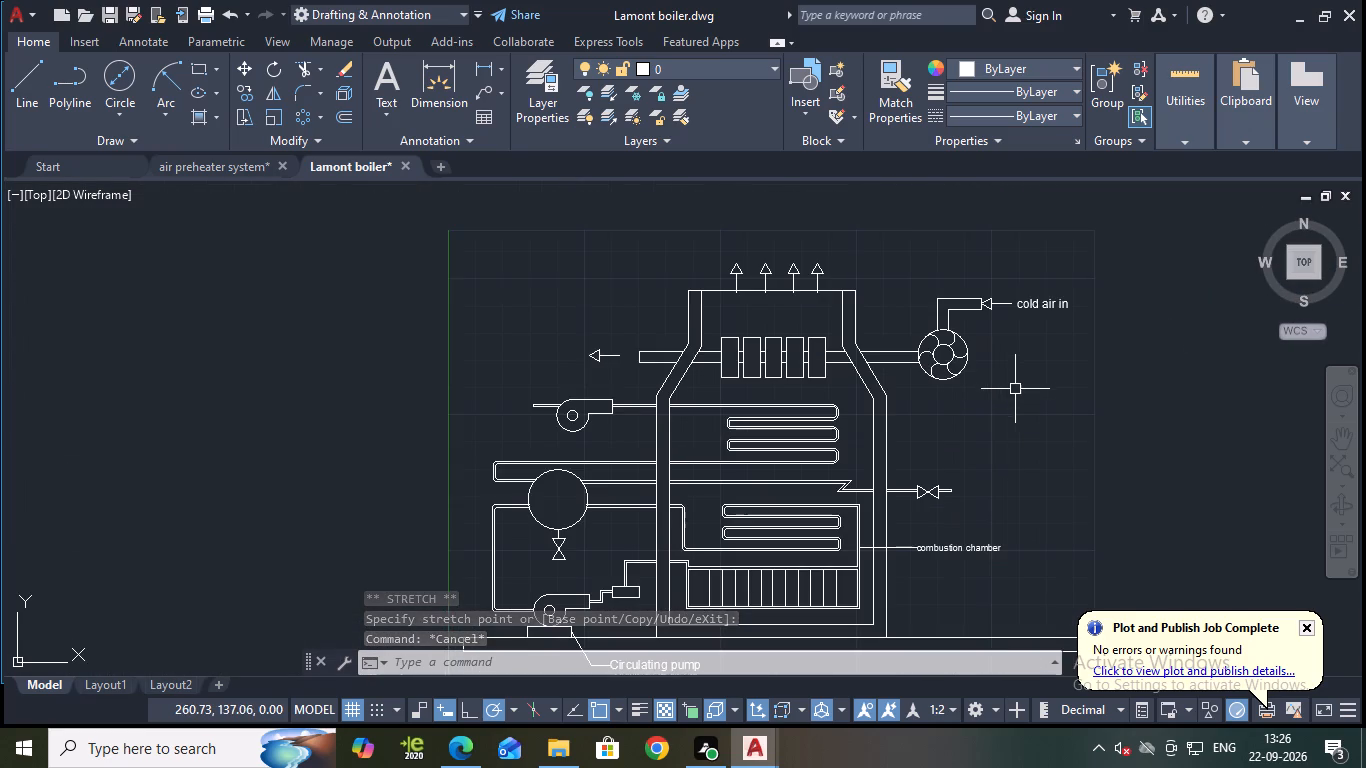
middle_click(1015, 388)
middle_click(1016, 387)
scroll(976, 392, "down", 1)
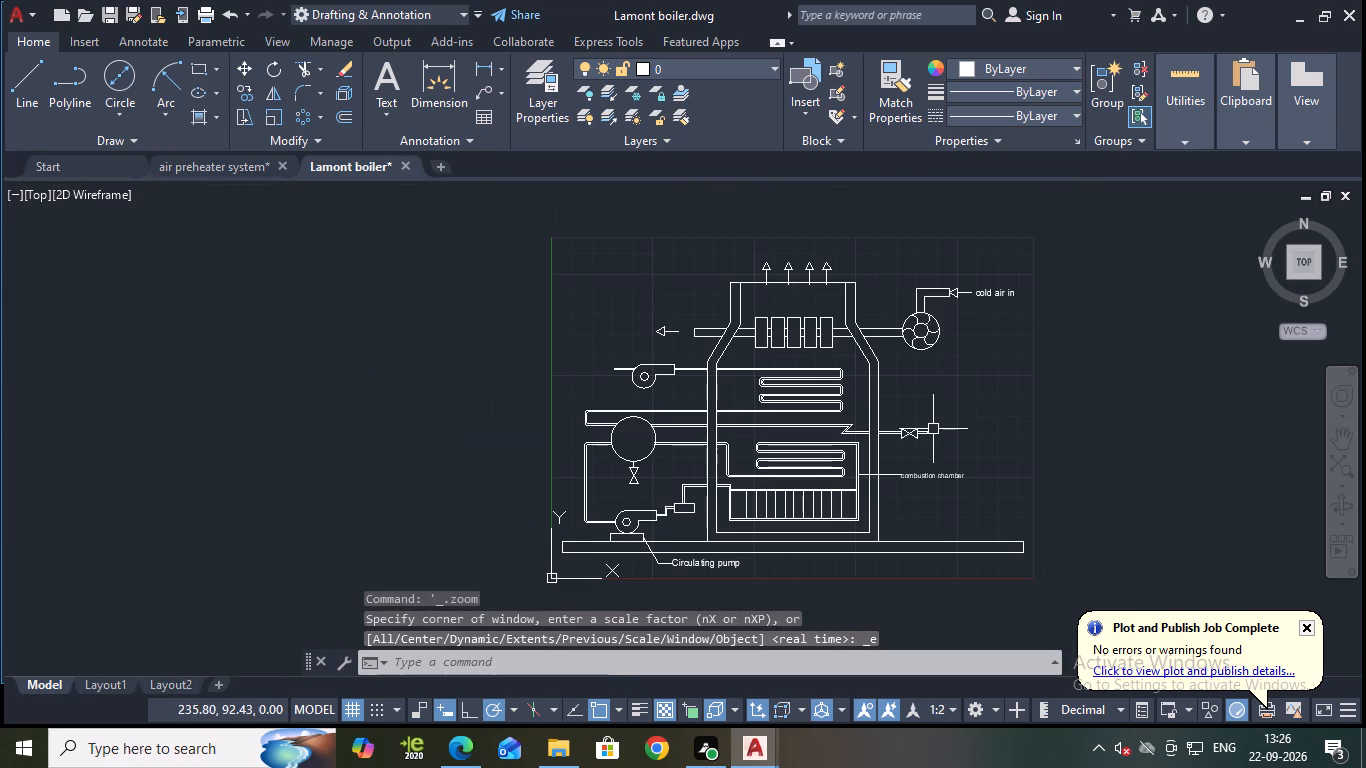
scroll(938, 432, "up", 1)
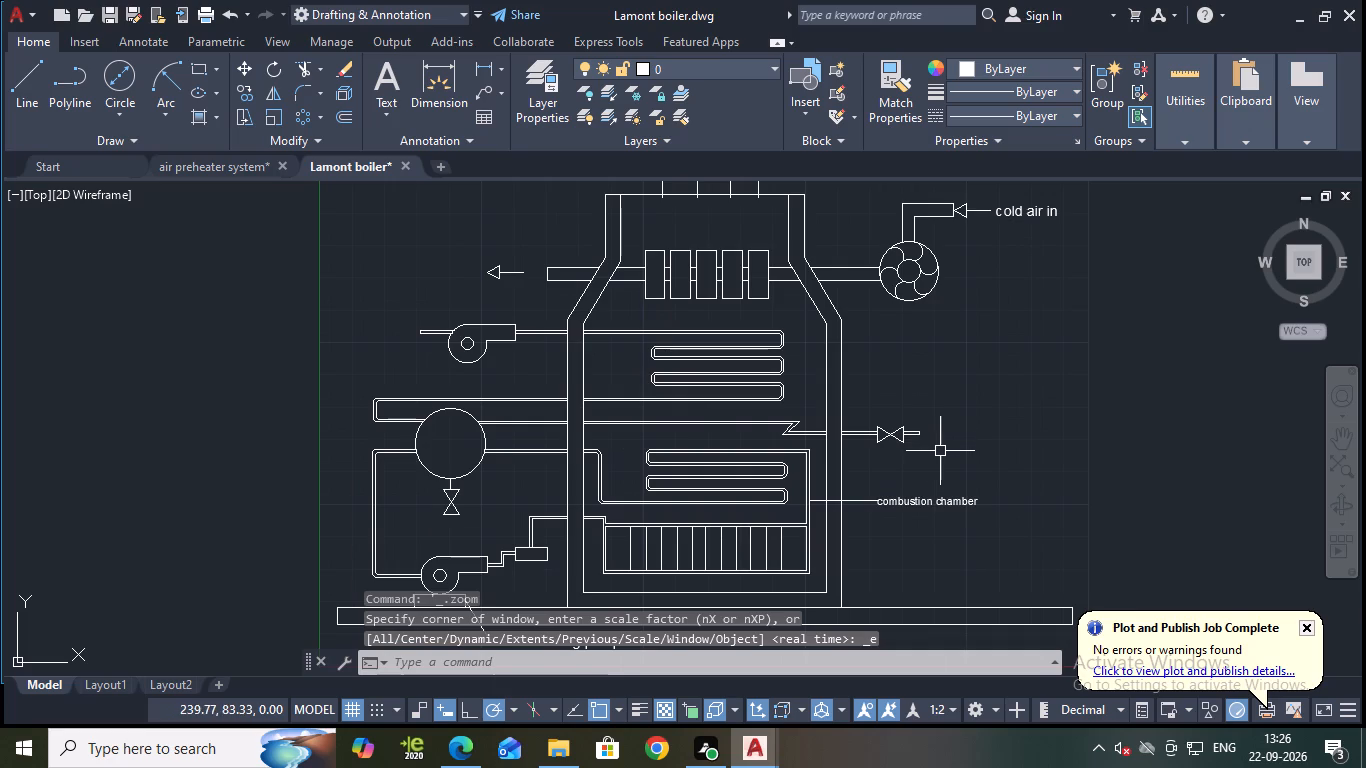
scroll(936, 449, "up", 2)
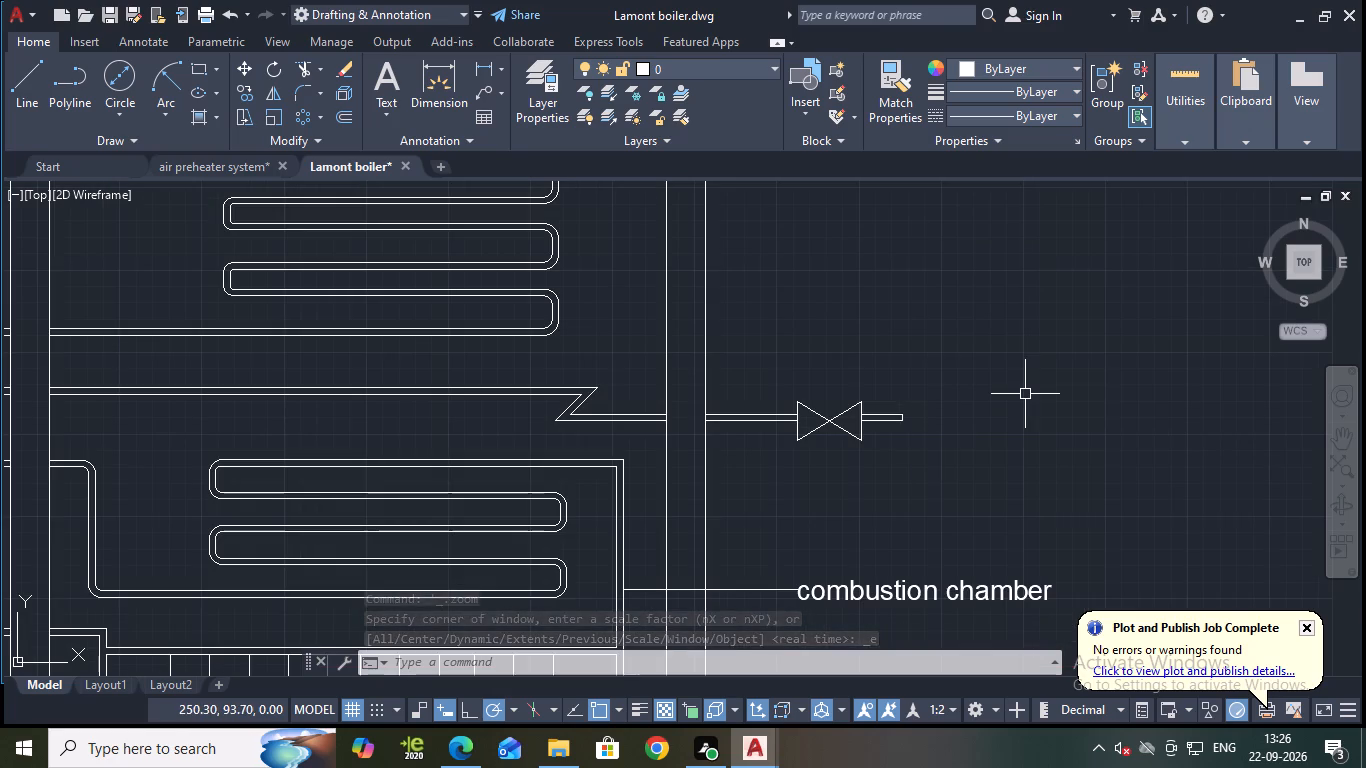
type("mt")
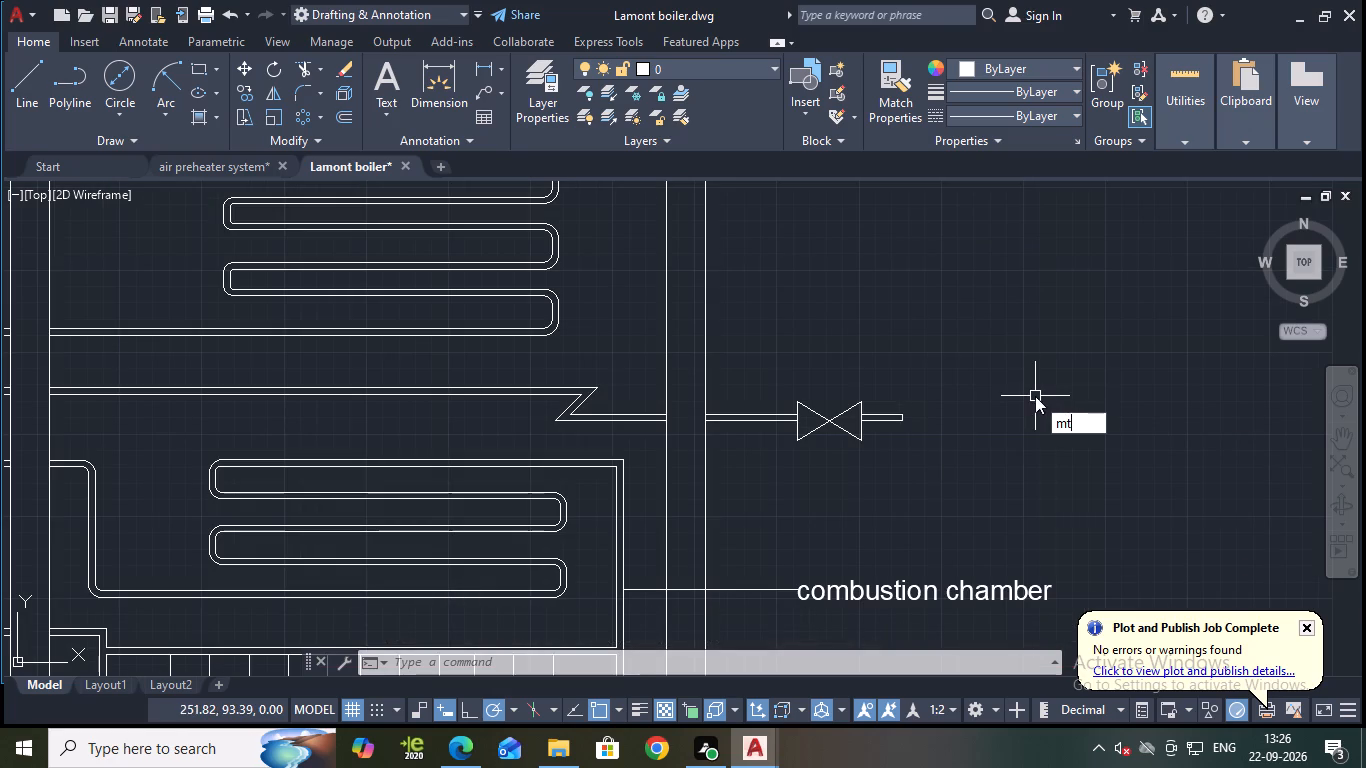
left_click(1081, 437)
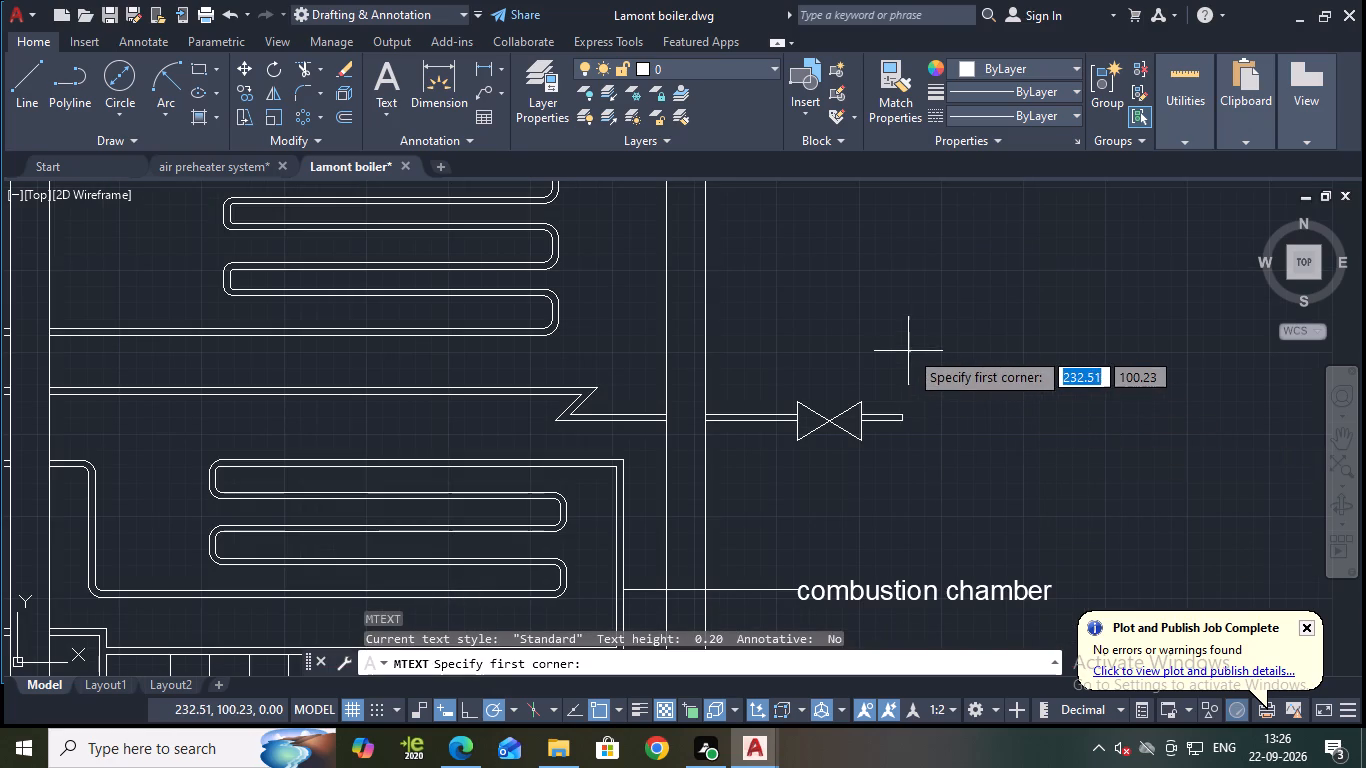
scroll(910, 347, "down", 1)
left_click(908, 337)
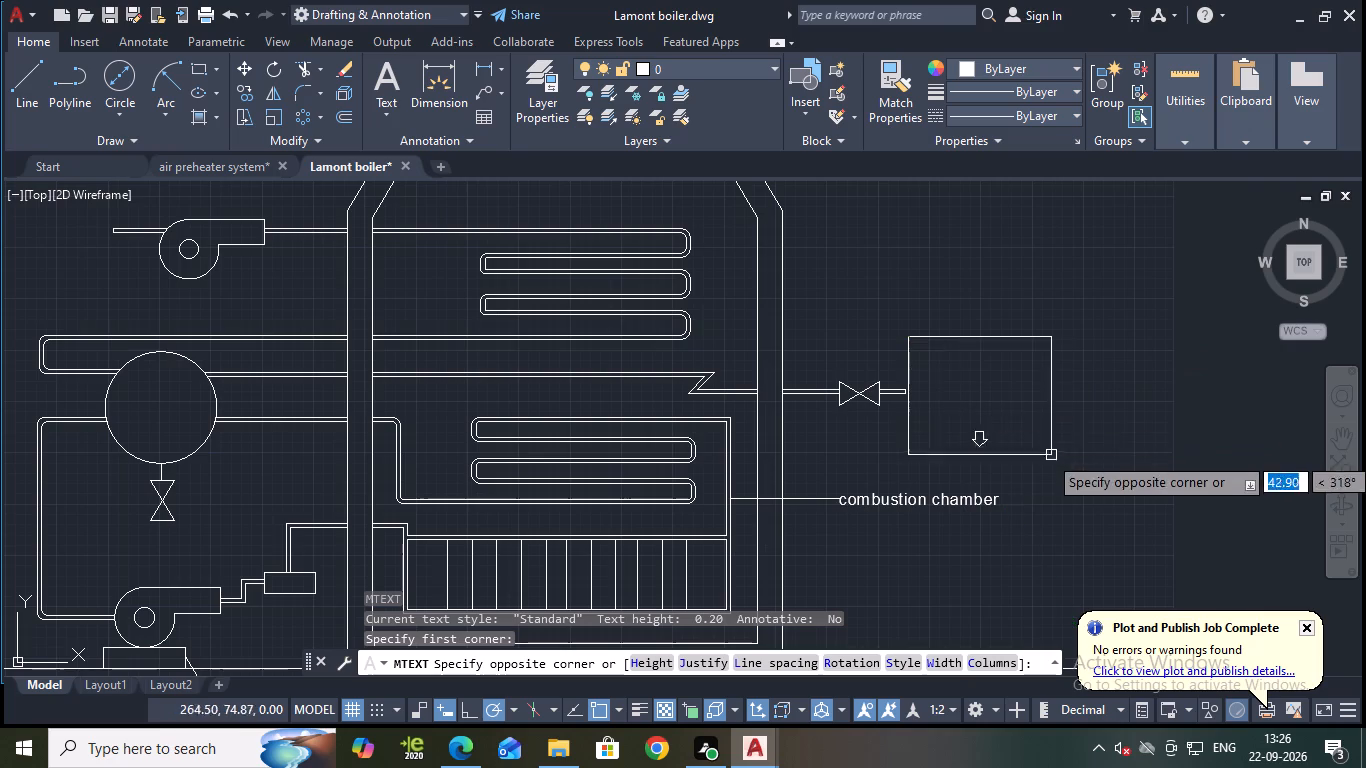
left_click(1169, 458)
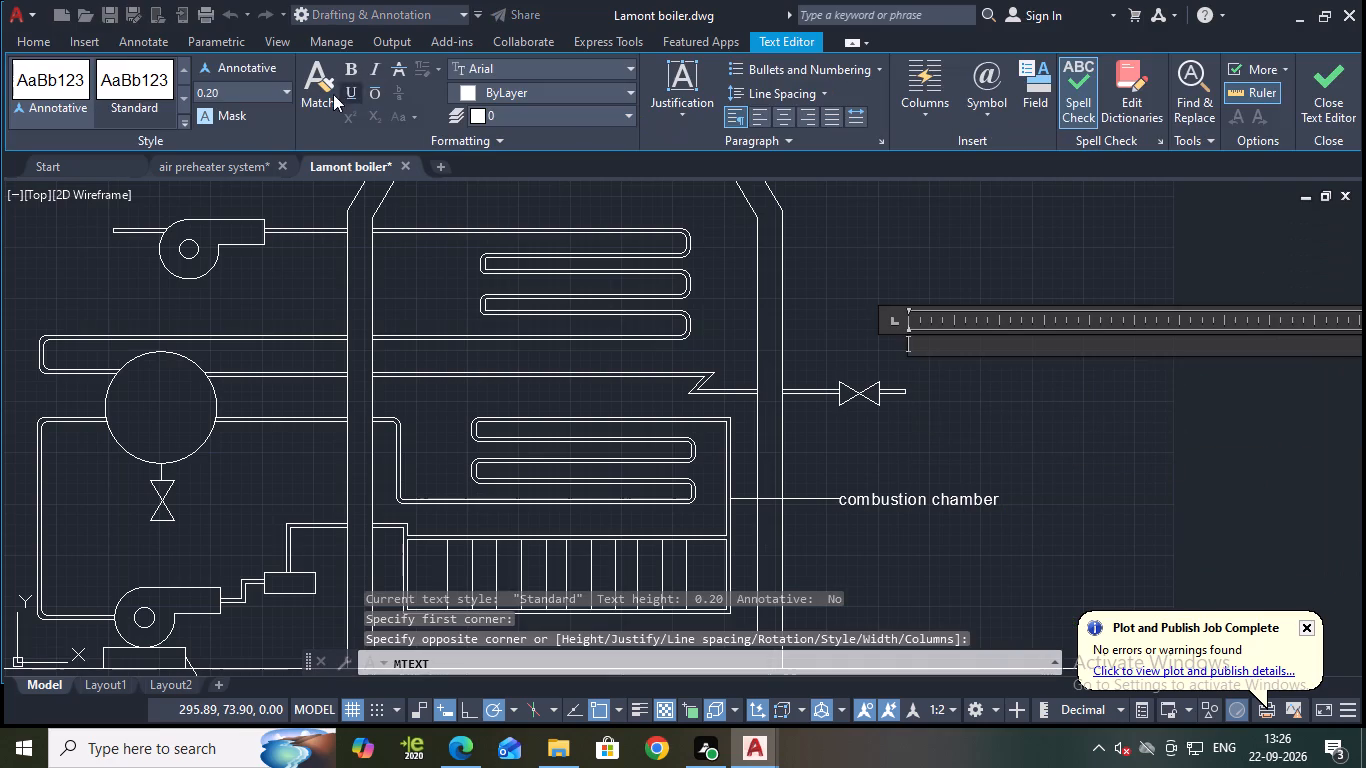
Enter the multiline text "superheated steam to prime movers" at height 5.40 beside the valve pipe's open end.
left_click(278, 82)
left_click(286, 90)
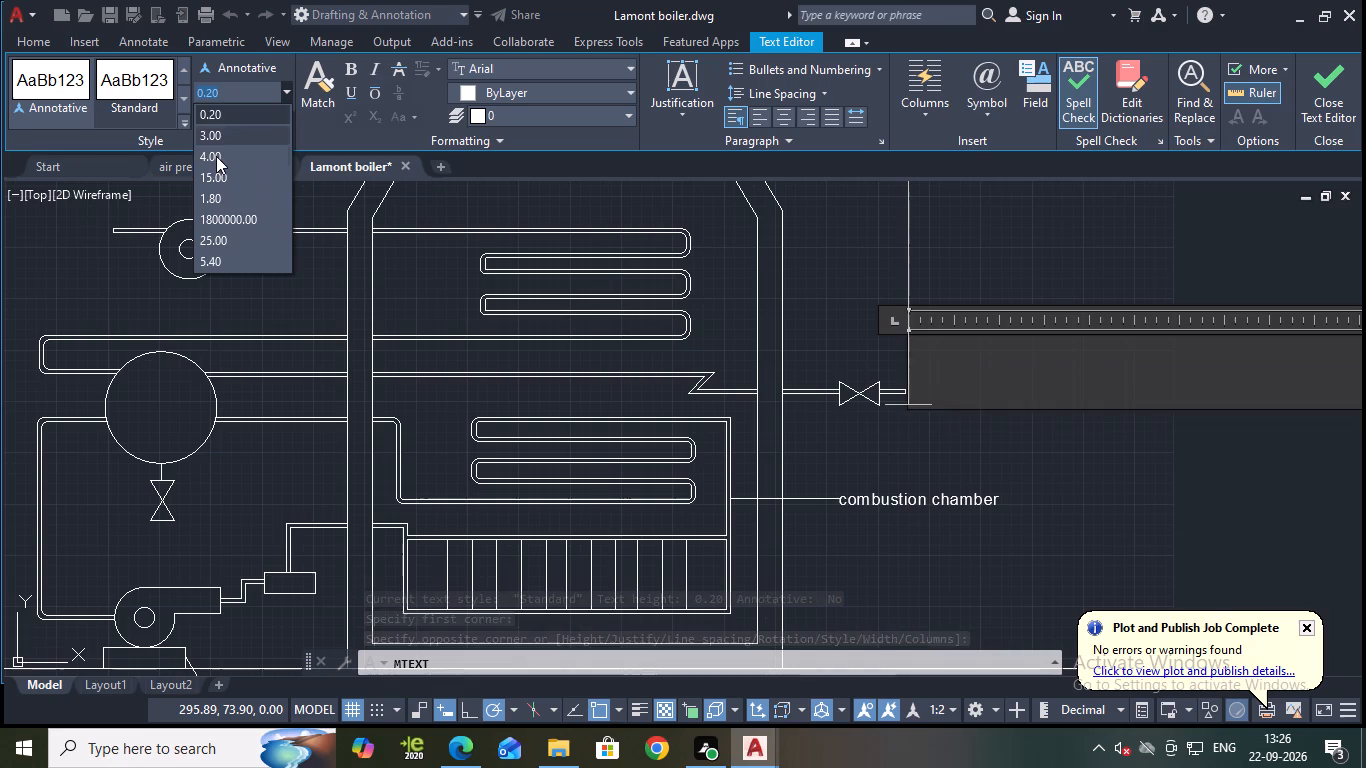
left_click(223, 259)
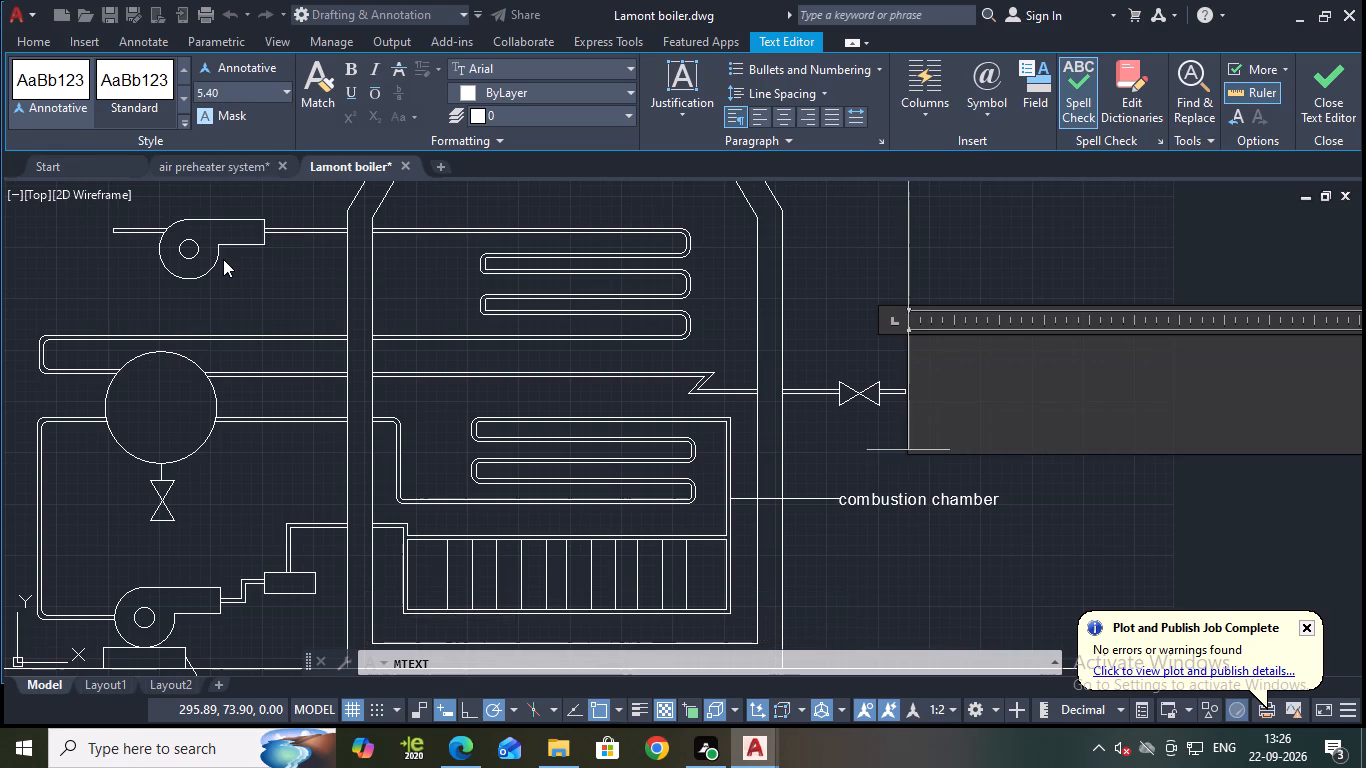
type("super he")
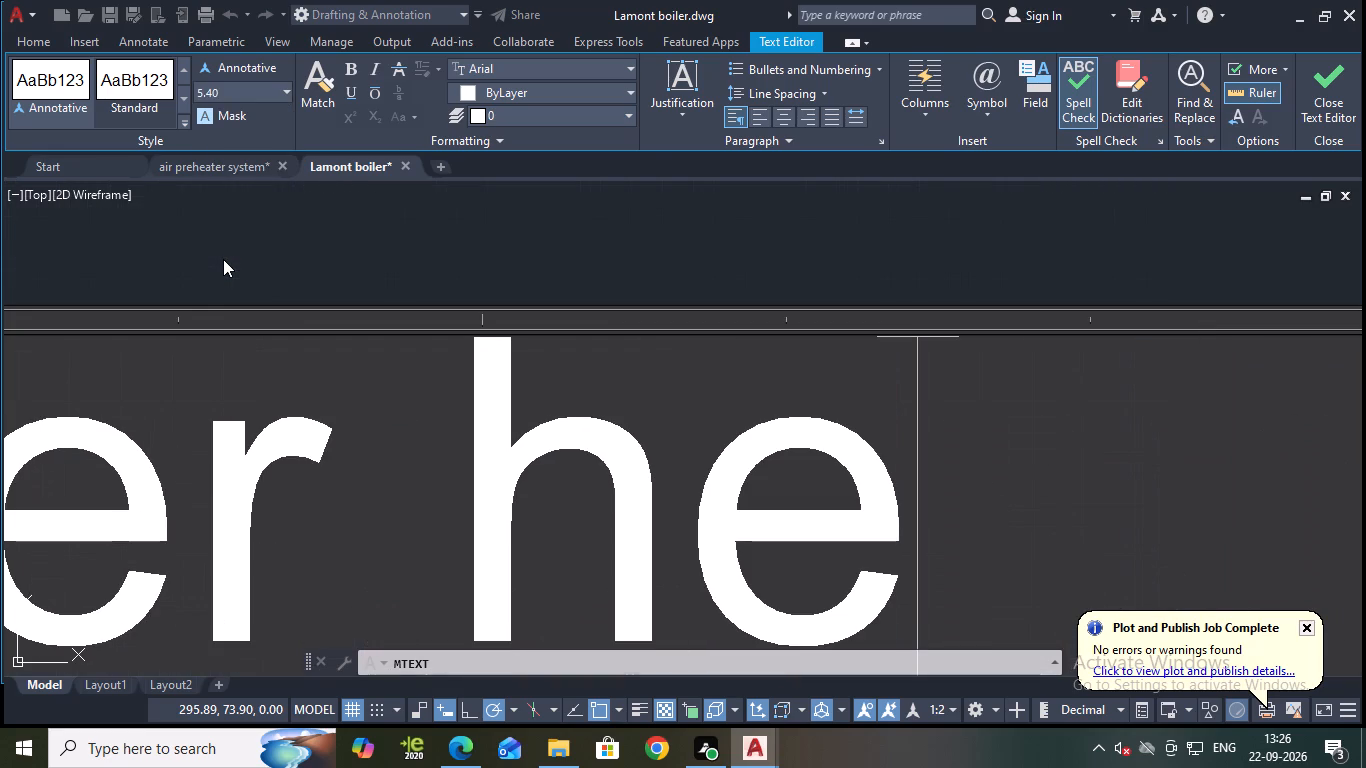
key("BackSpace")
key("BackSpace")
key("BackSpace")
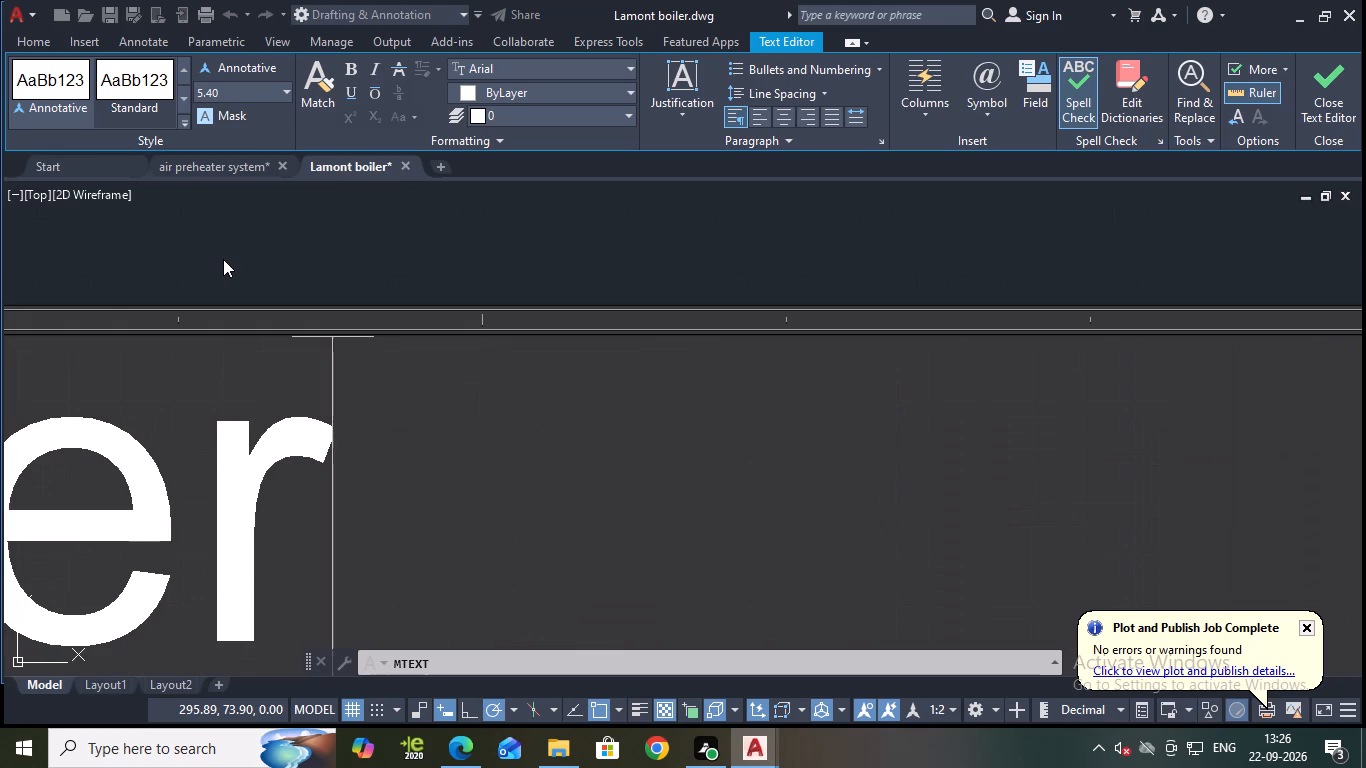
type("heated")
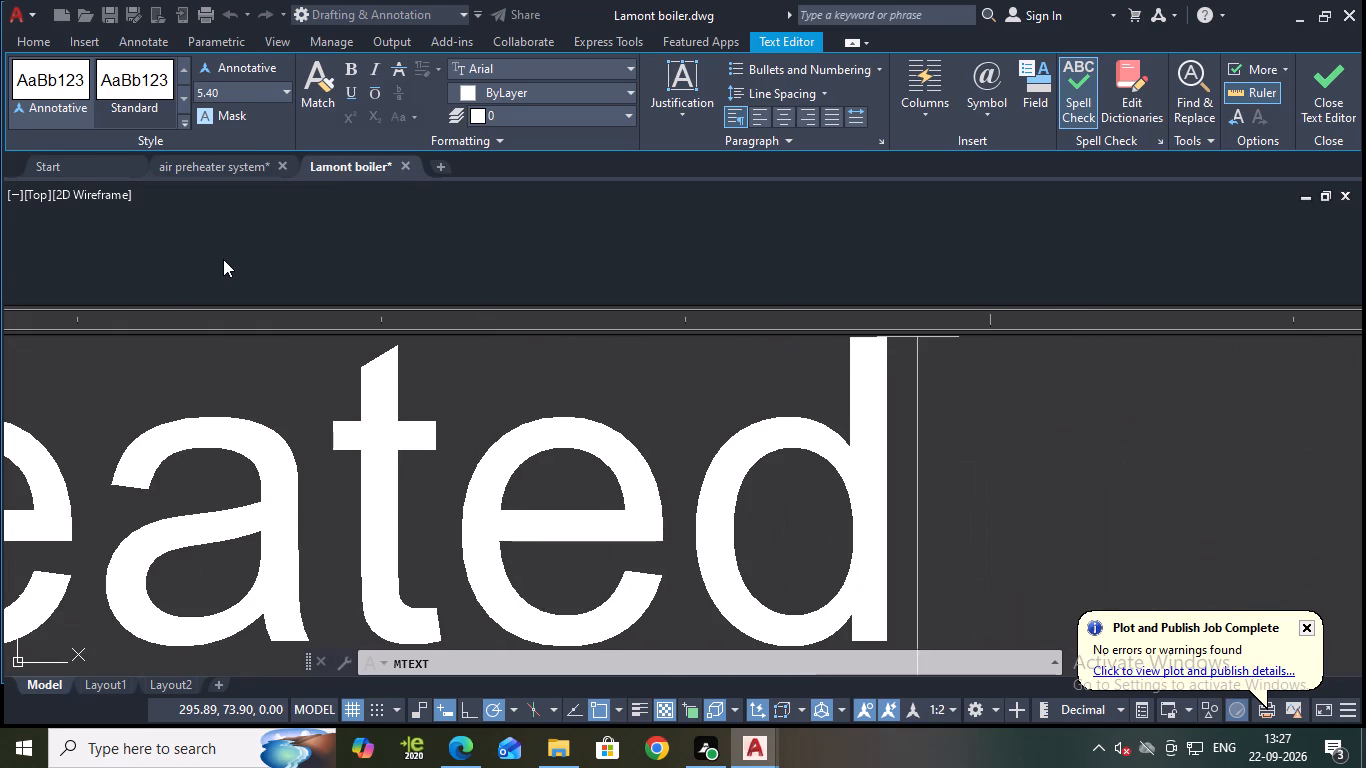
key("space")
key("s")
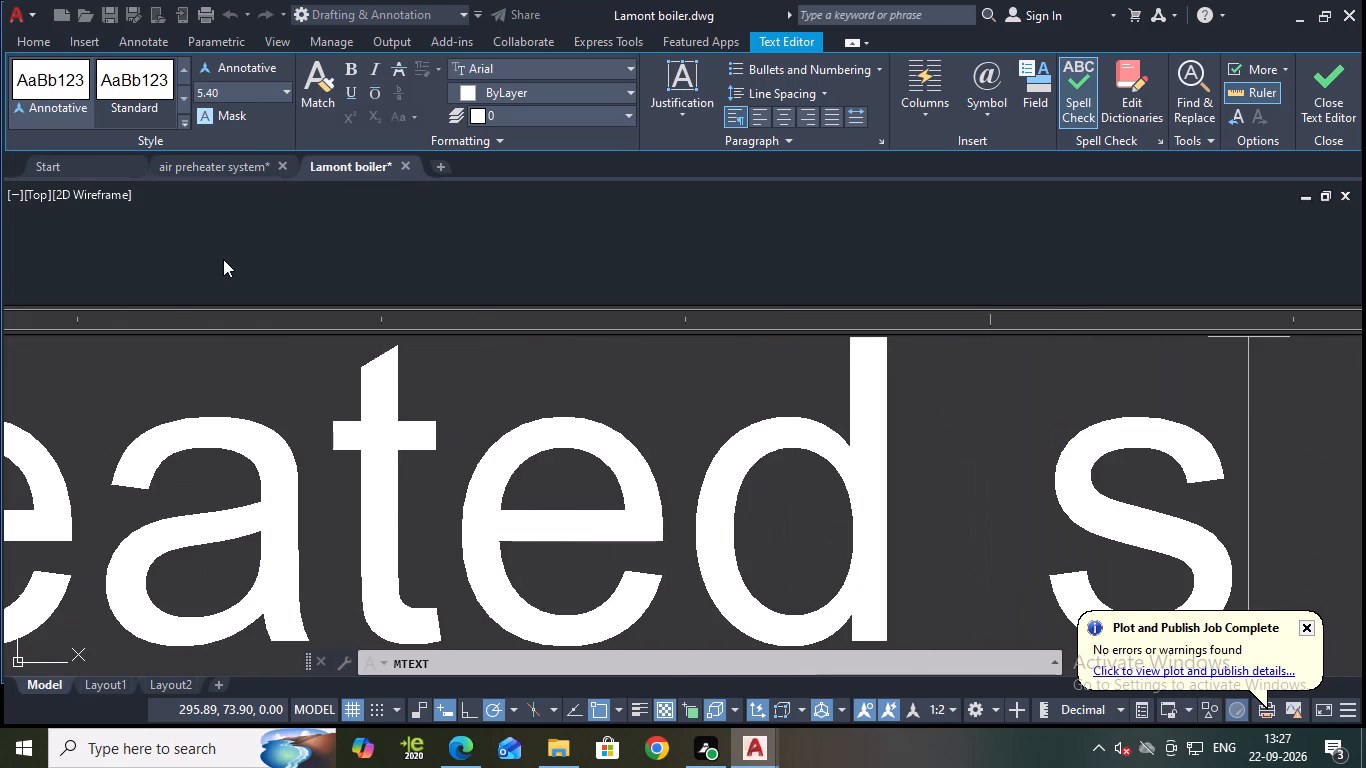
type("team")
key("space")
type("to")
key("space")
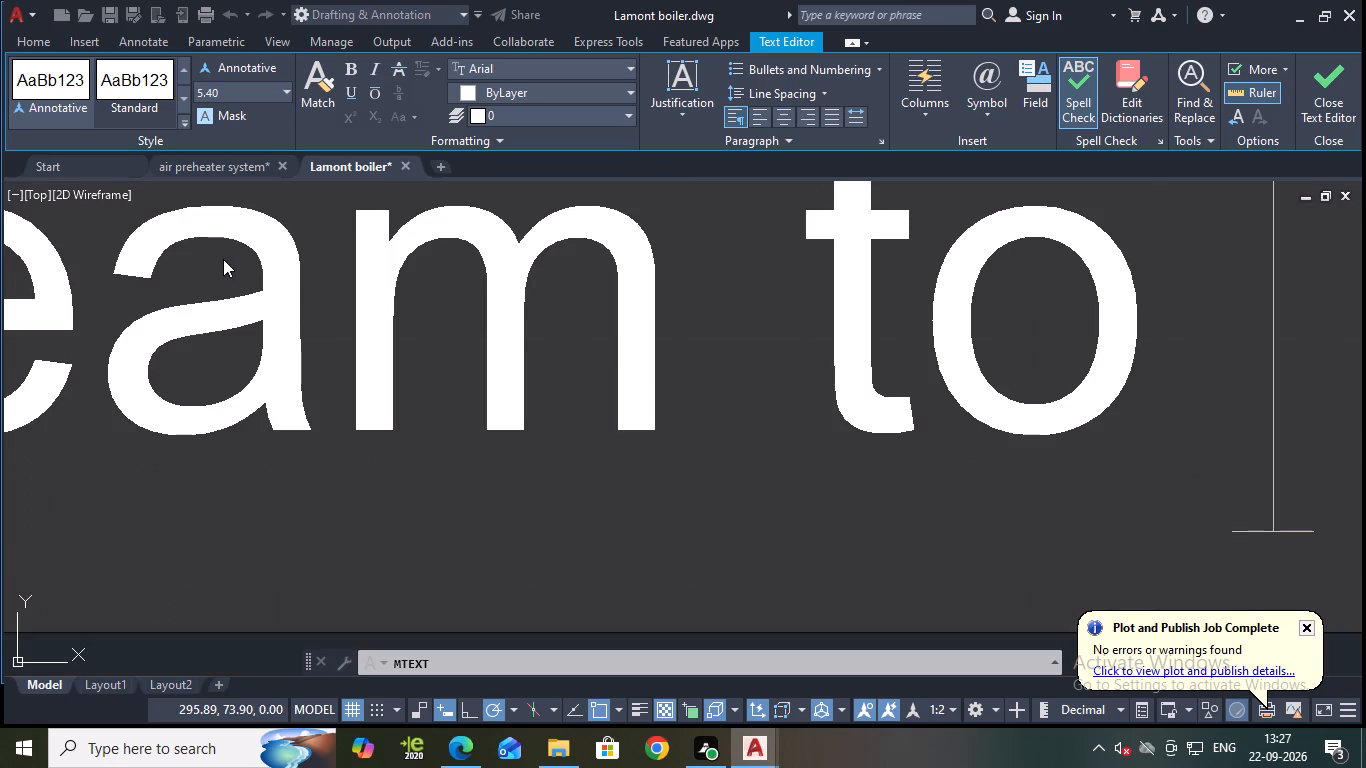
type("prime")
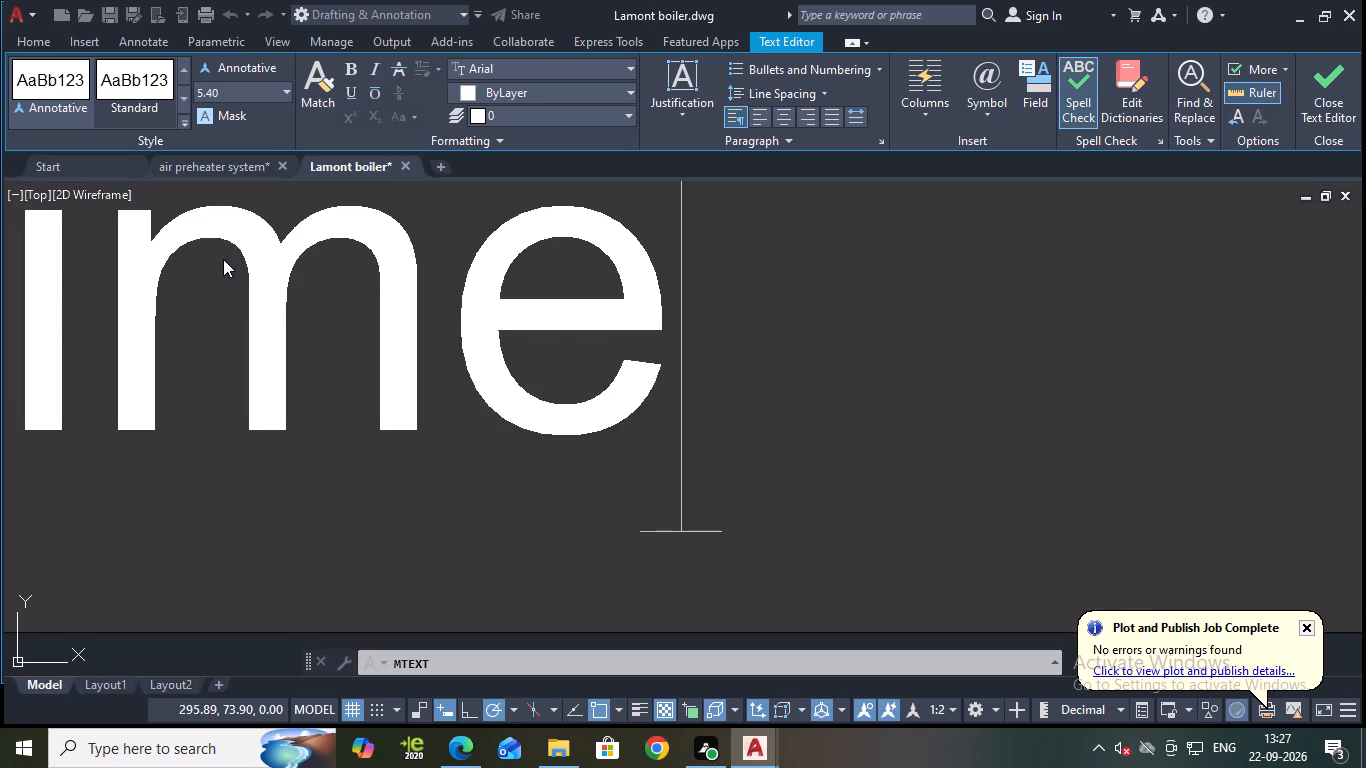
key("space")
type("movers")
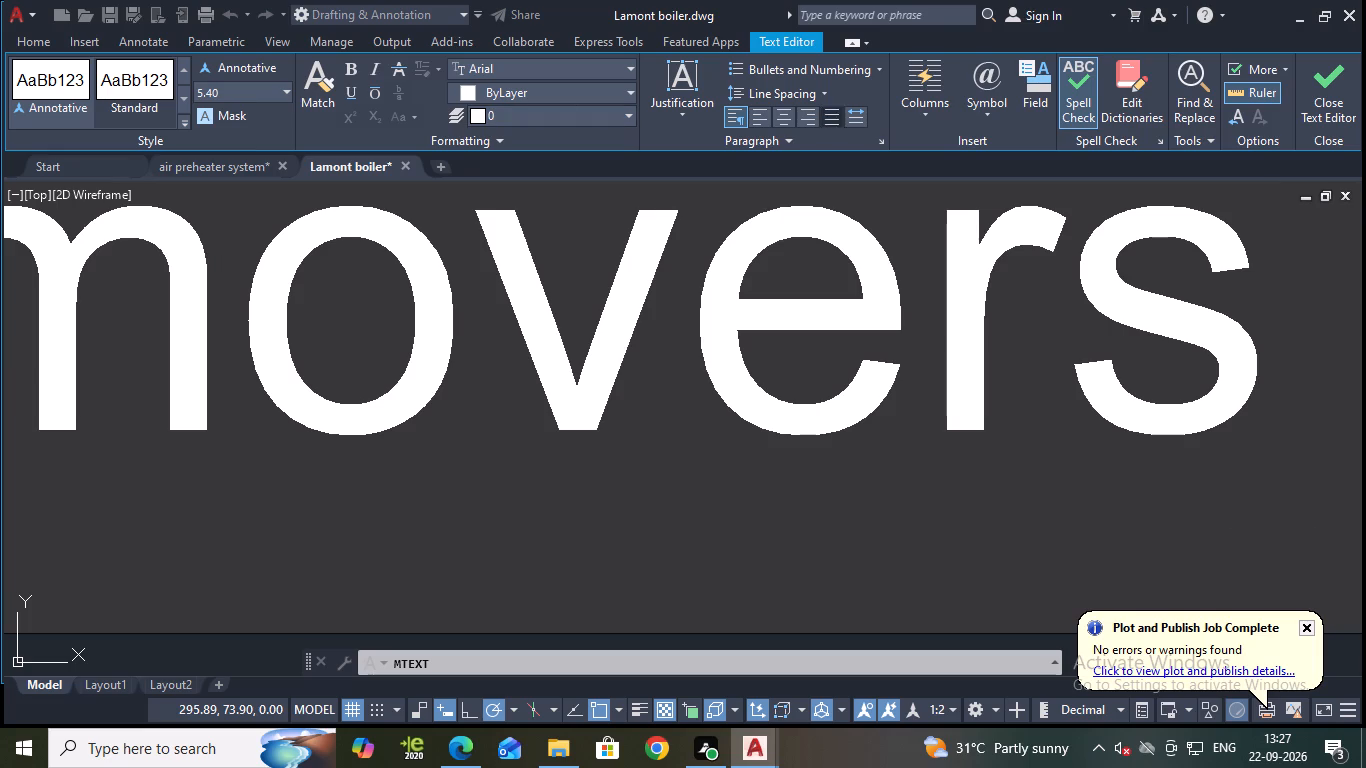
scroll(978, 348, "down", 4)
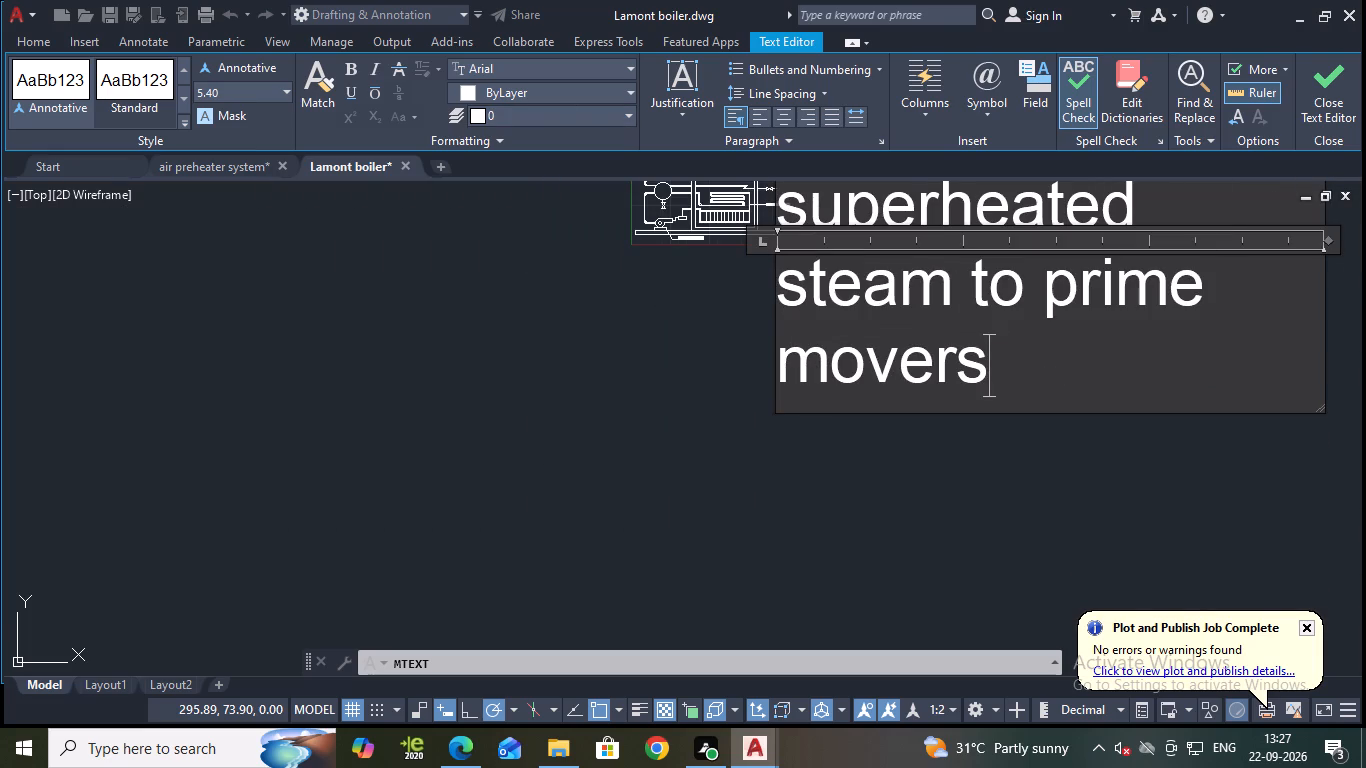
left_click(1319, 106)
Move the "superheated steam to prime movers" label horizontally to leave a small gap from the end of the valve pipe.
scroll(832, 257, "up", 2)
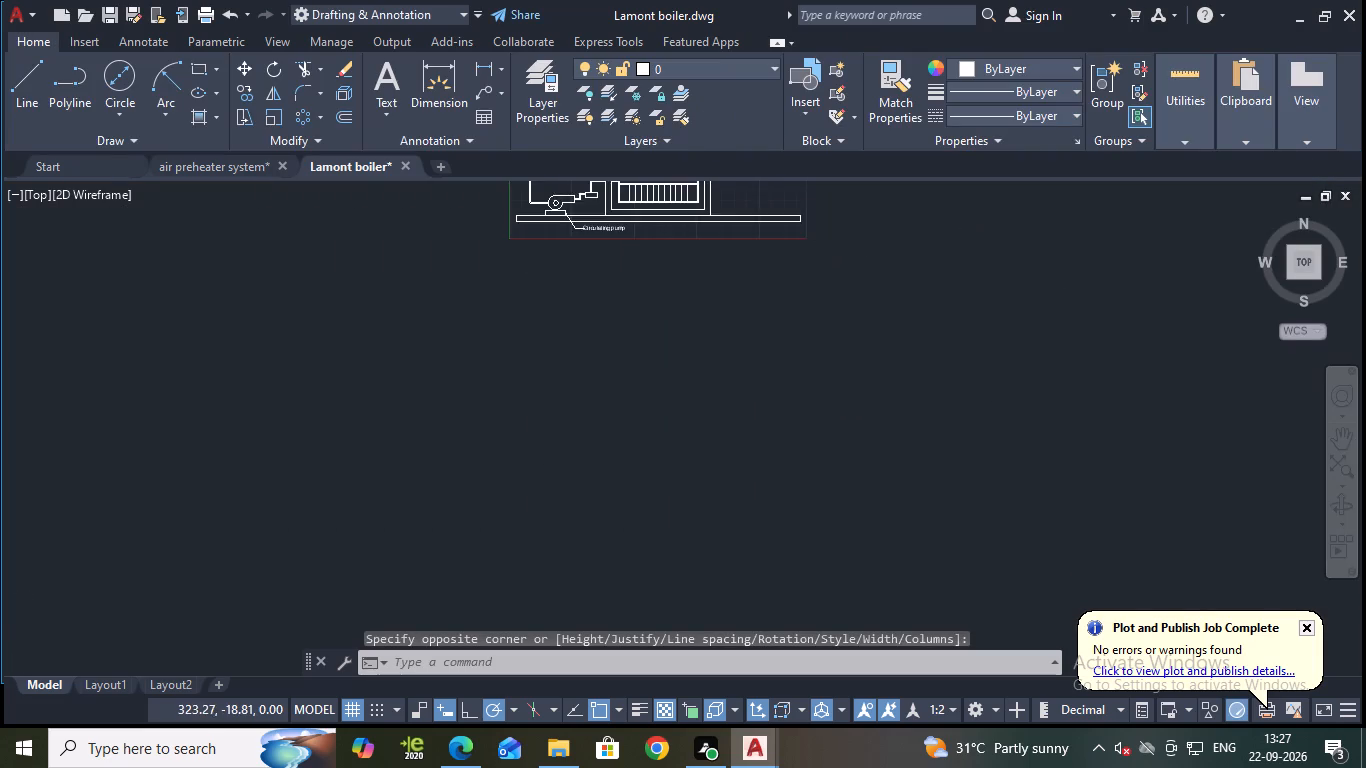
middle_click_drag(814, 241, 912, 471)
scroll(841, 362, "up", 1)
middle_click_drag(841, 362, 841, 420)
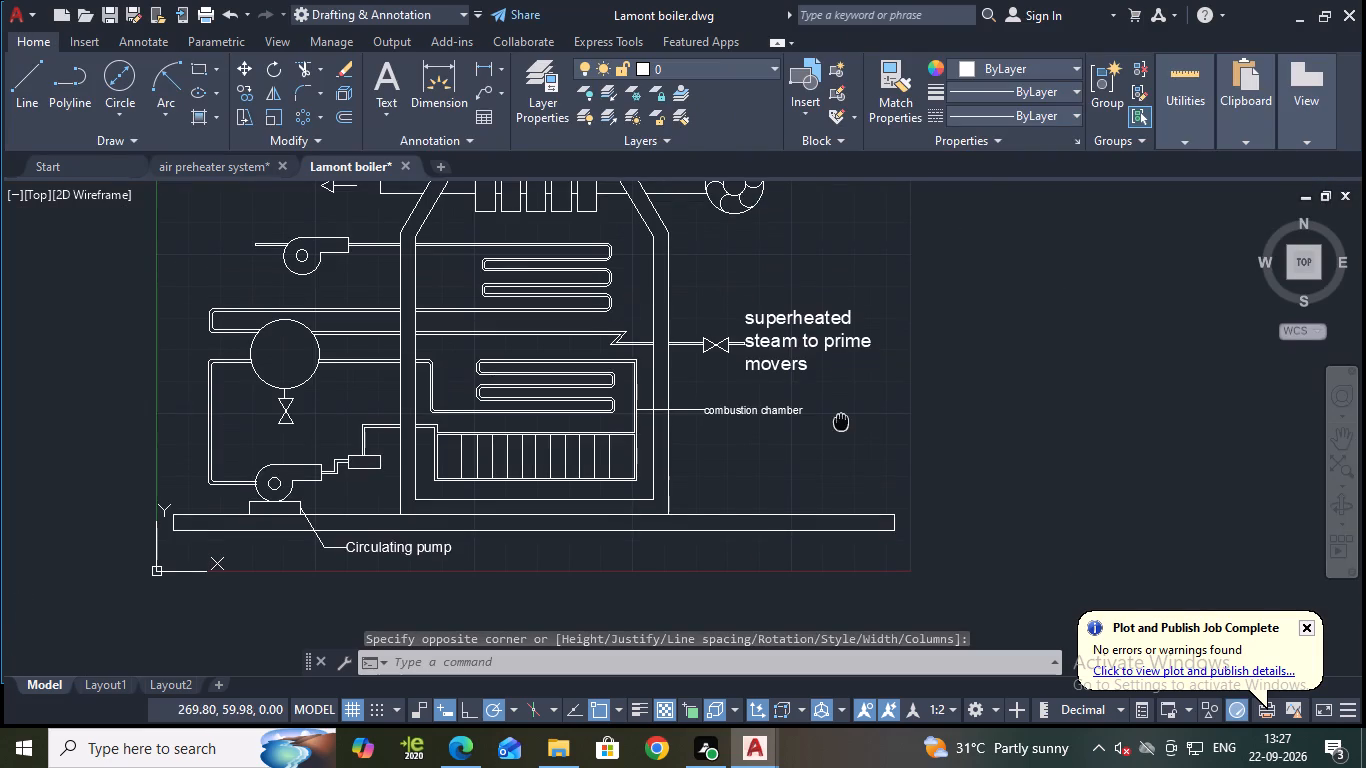
scroll(761, 351, "up", 1)
left_click(774, 324)
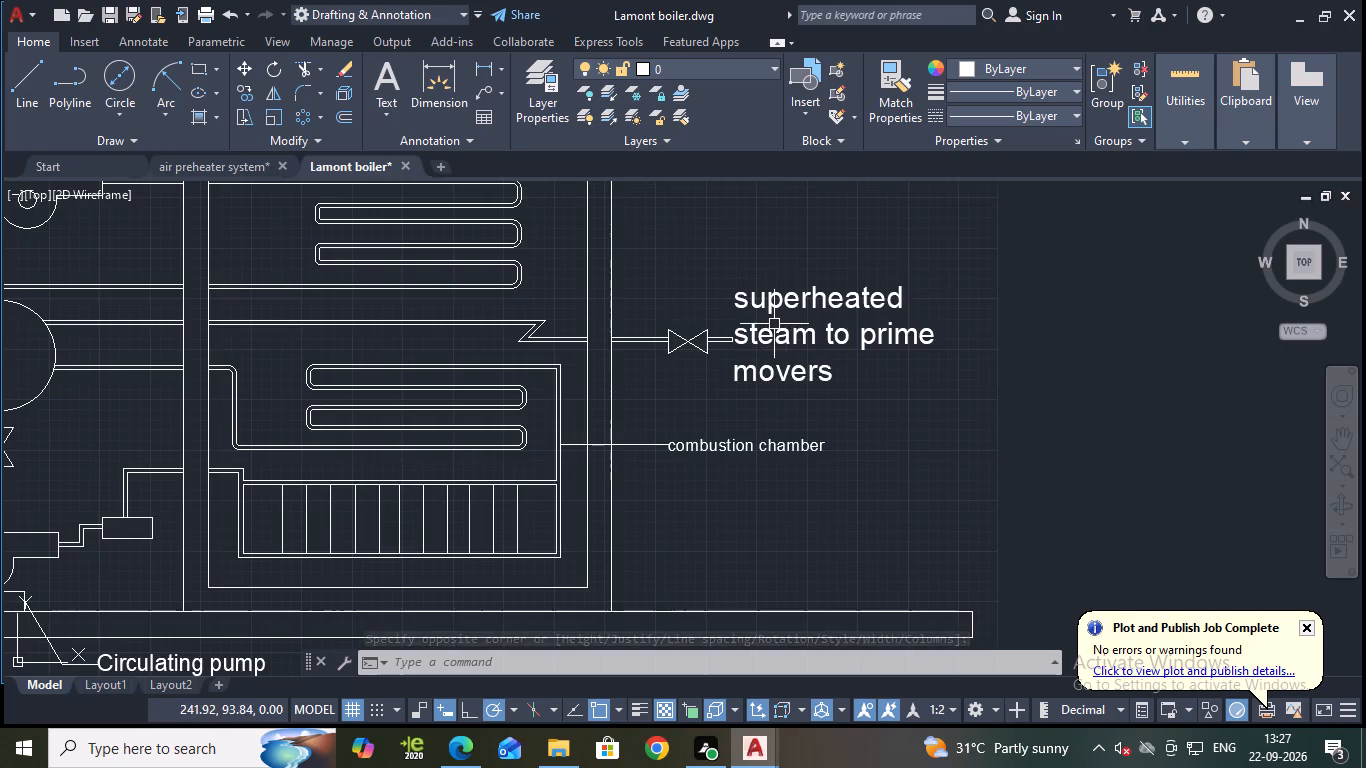
left_click(737, 287)
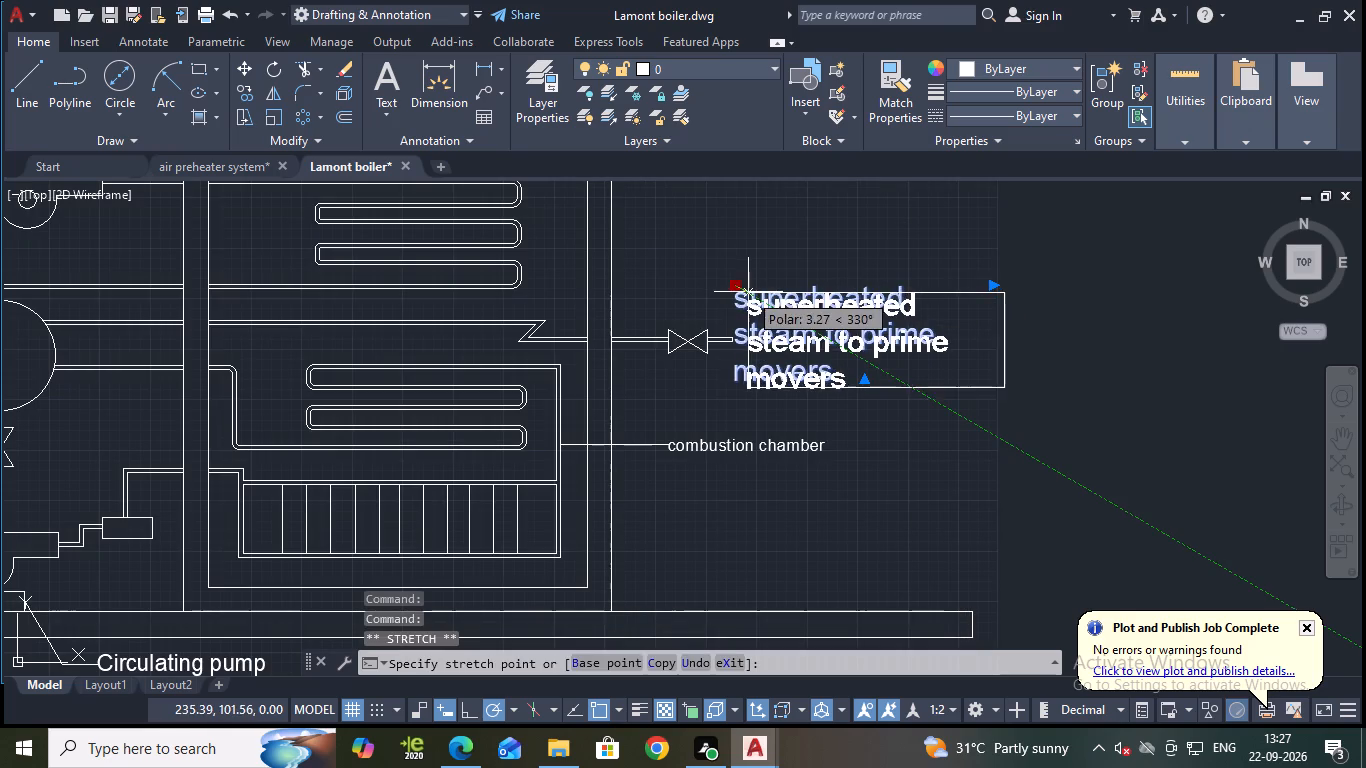
left_click(758, 287)
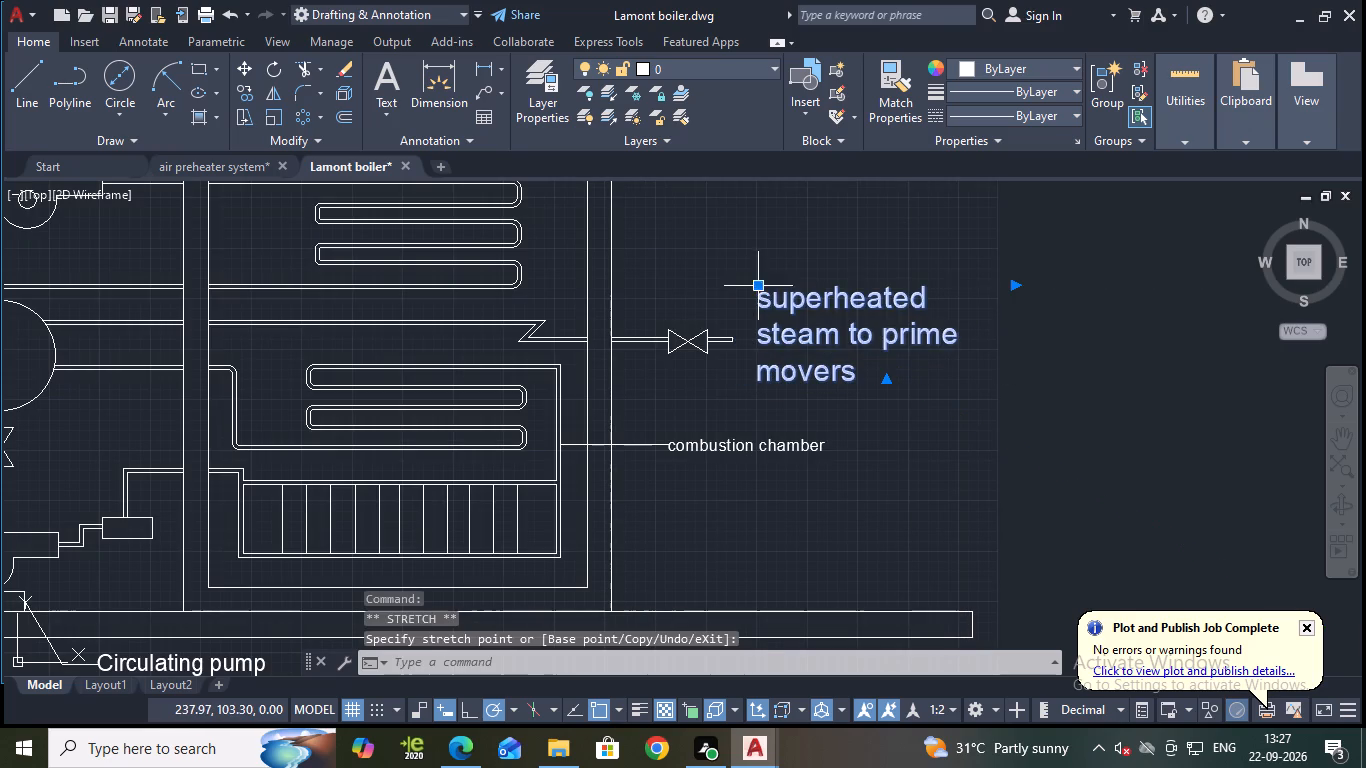
key("Escape")
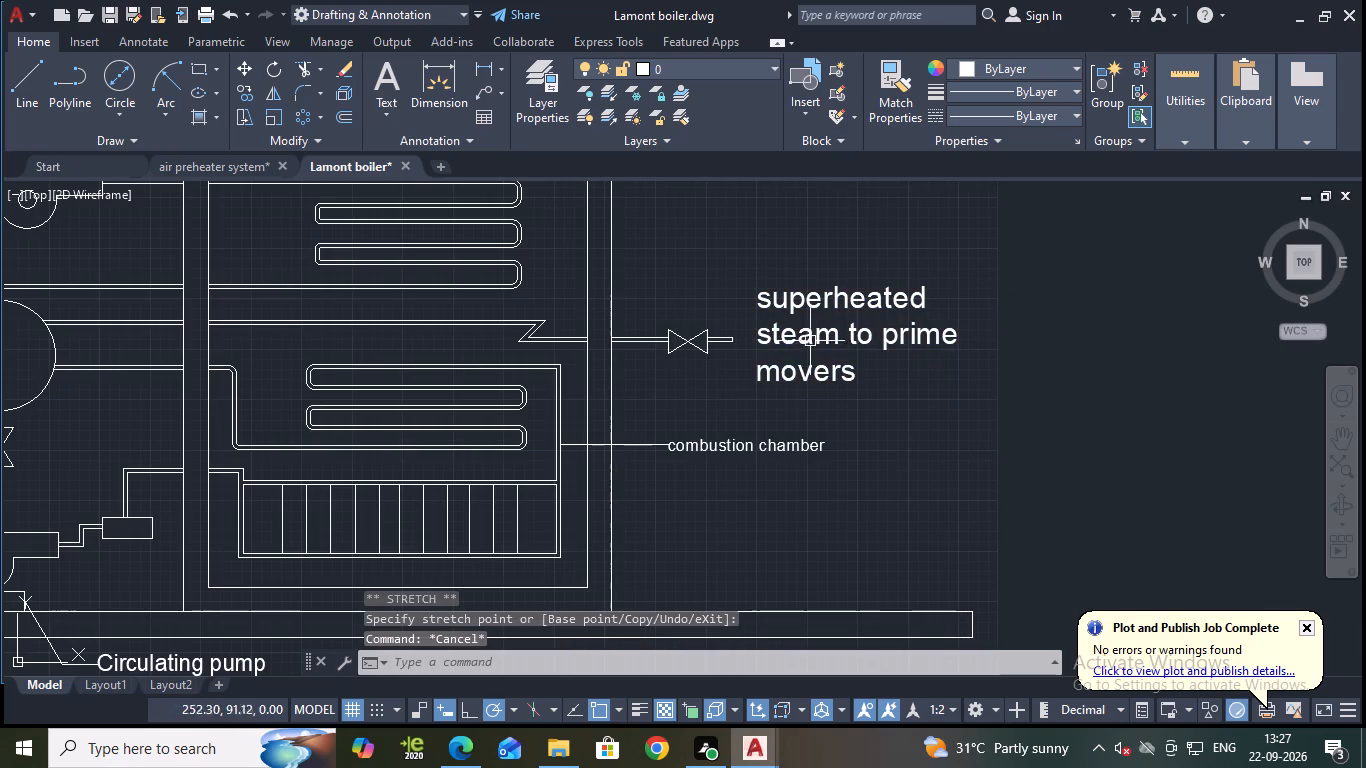
Lengthen the shaft of the outlet arrow toward the air duct's open end by about 5.7, to about 14.7 long.
scroll(711, 458, "down", 1)
middle_click_drag(711, 457, 952, 373)
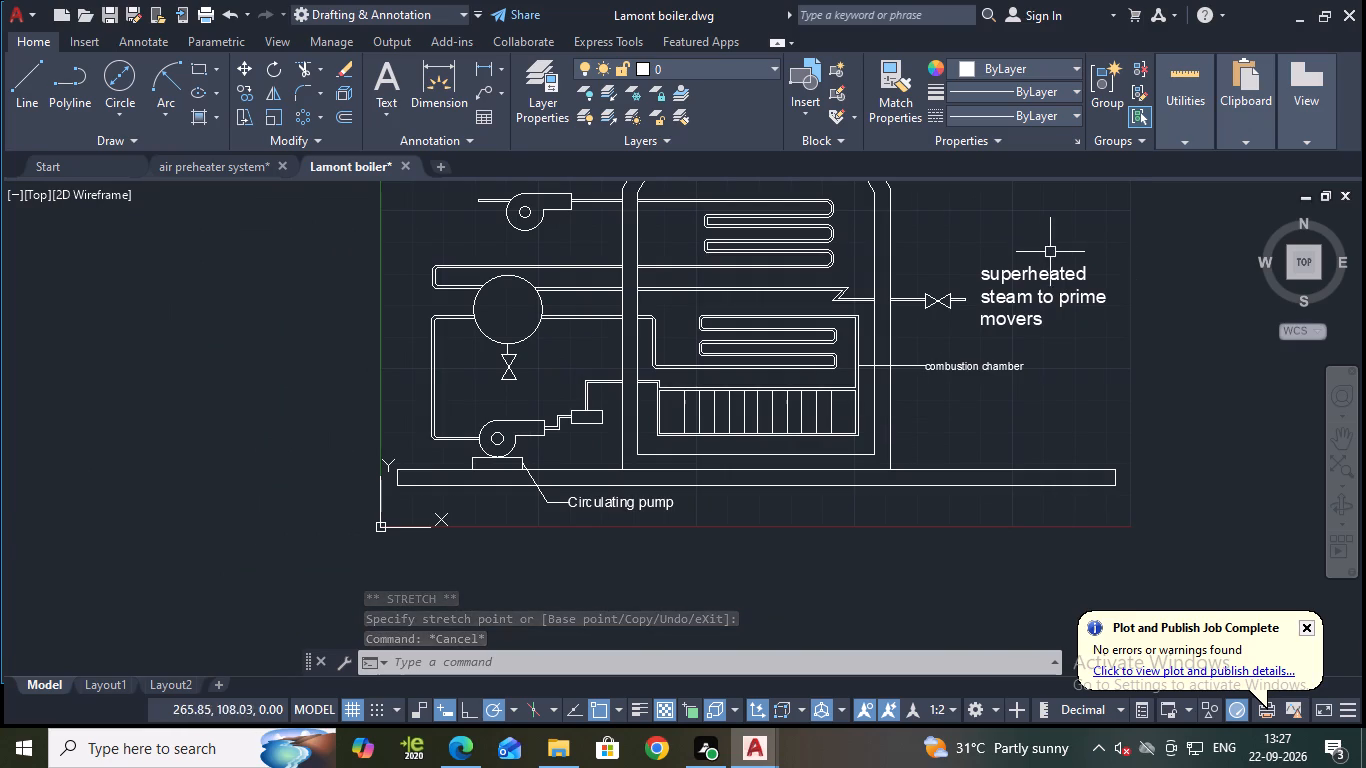
scroll(1014, 245, "up", 1)
scroll(1016, 247, "down", 1)
middle_click_drag(1013, 243, 1029, 268)
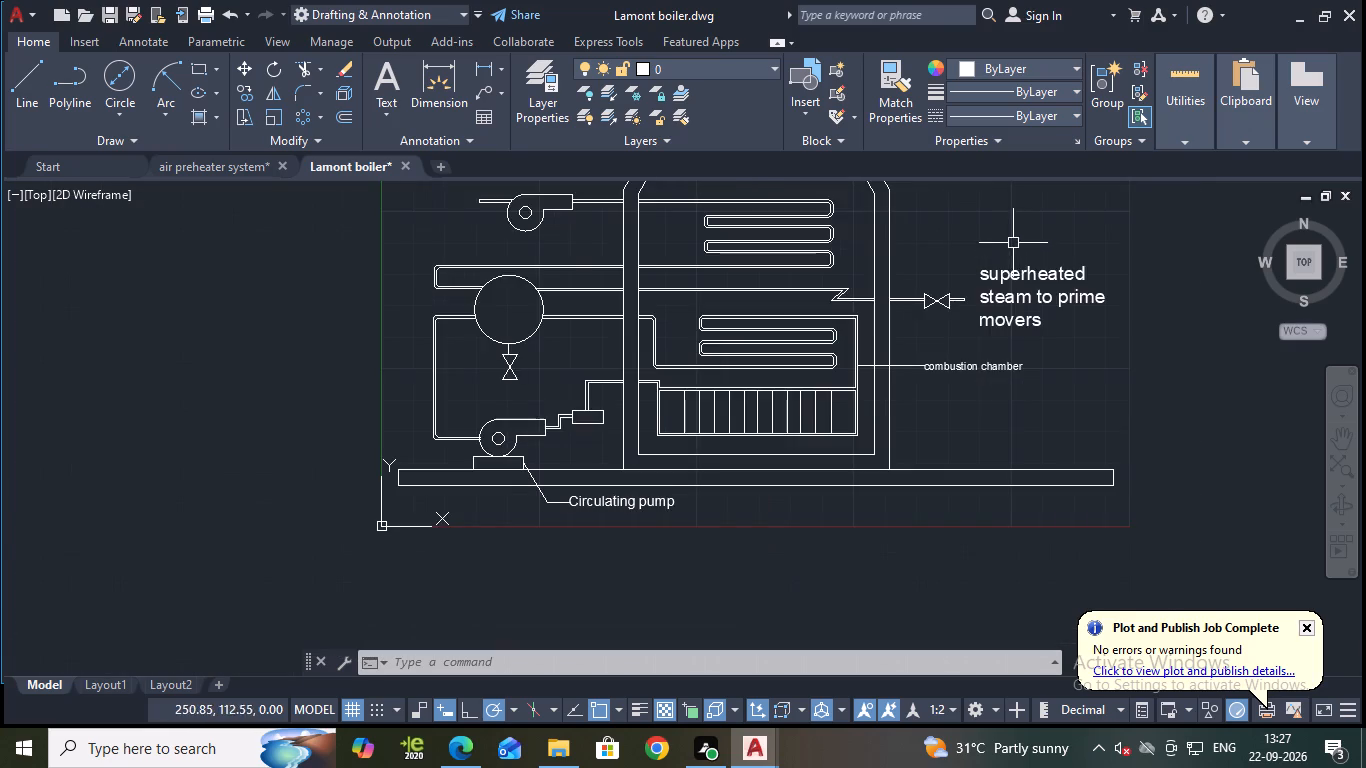
middle_click_drag(1029, 268, 1024, 259)
middle_click_drag(1040, 290, 1048, 307)
middle_click_drag(1053, 332, 1063, 352)
scroll(531, 327, "up", 2)
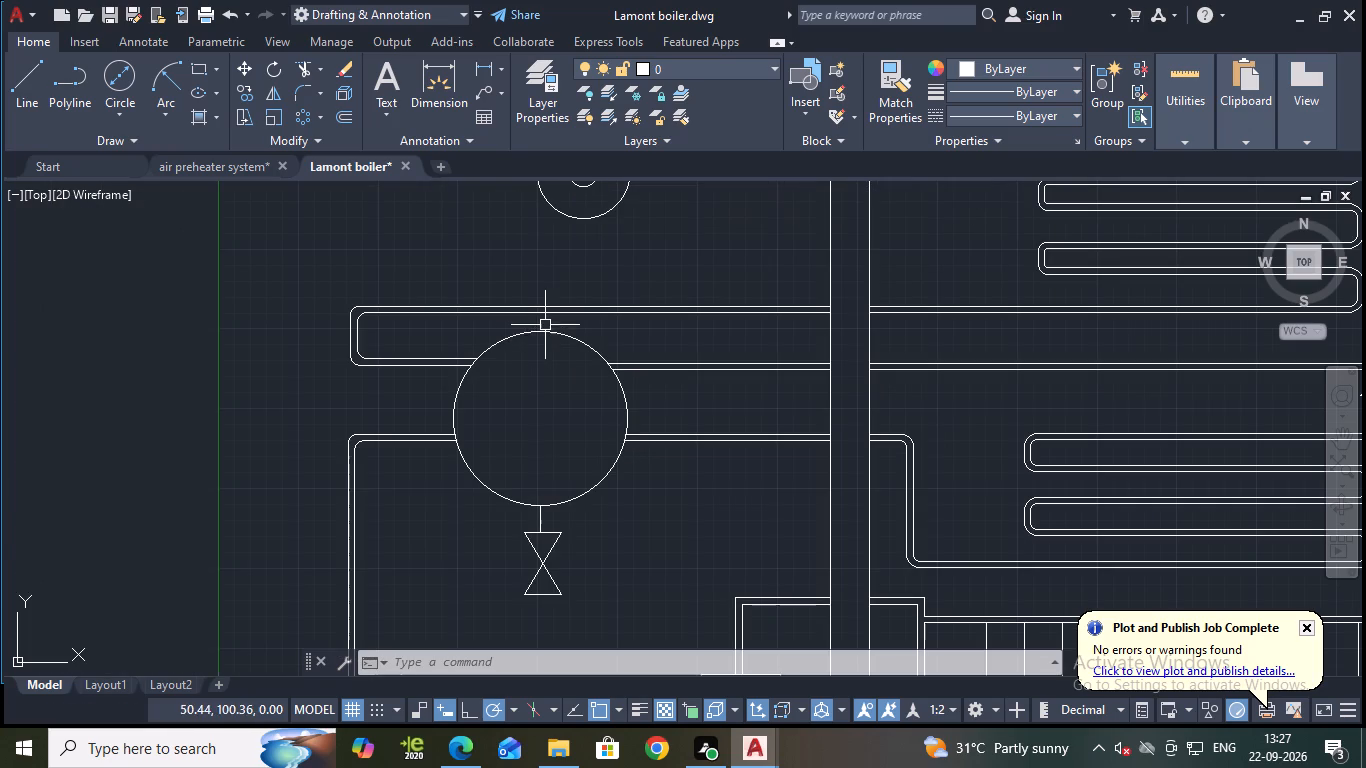
scroll(630, 230, "down", 1)
middle_click_drag(630, 230, 597, 396)
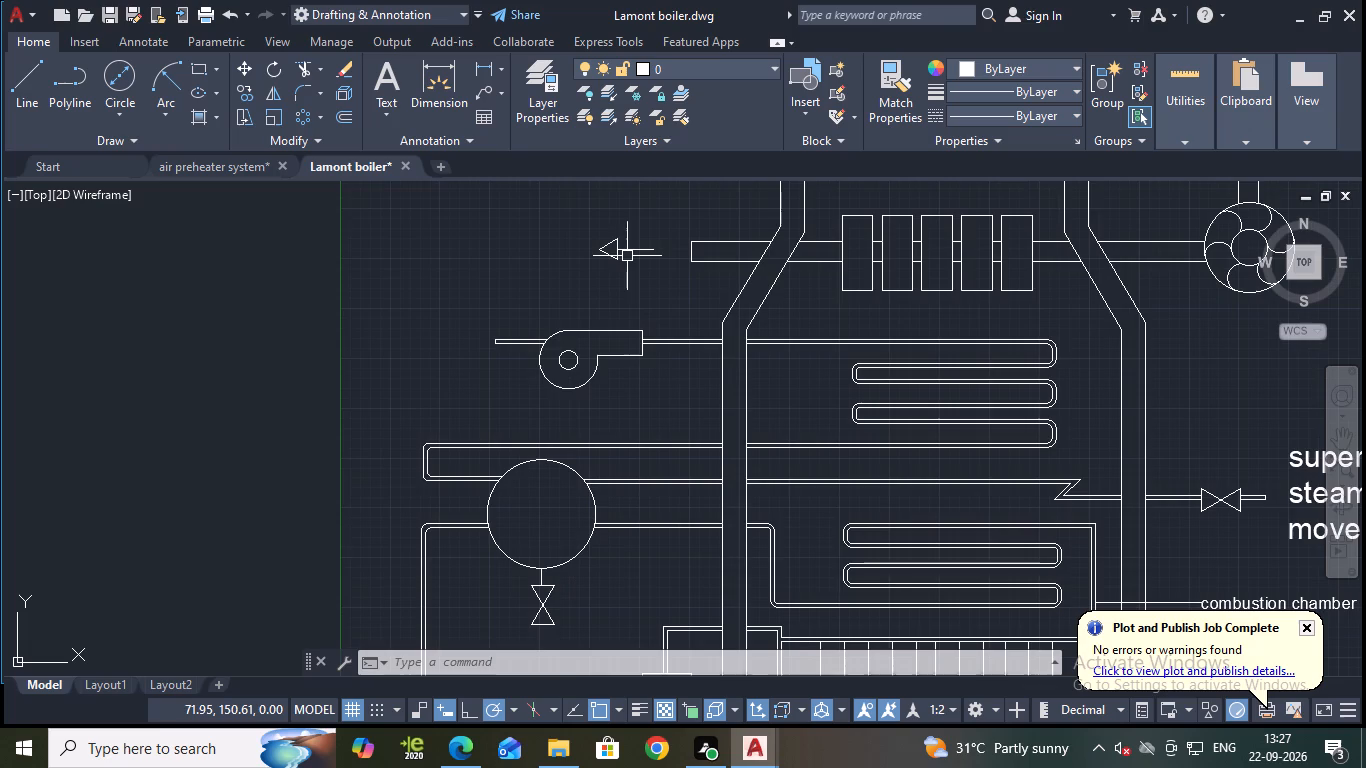
scroll(627, 255, "up", 1)
left_click(630, 249)
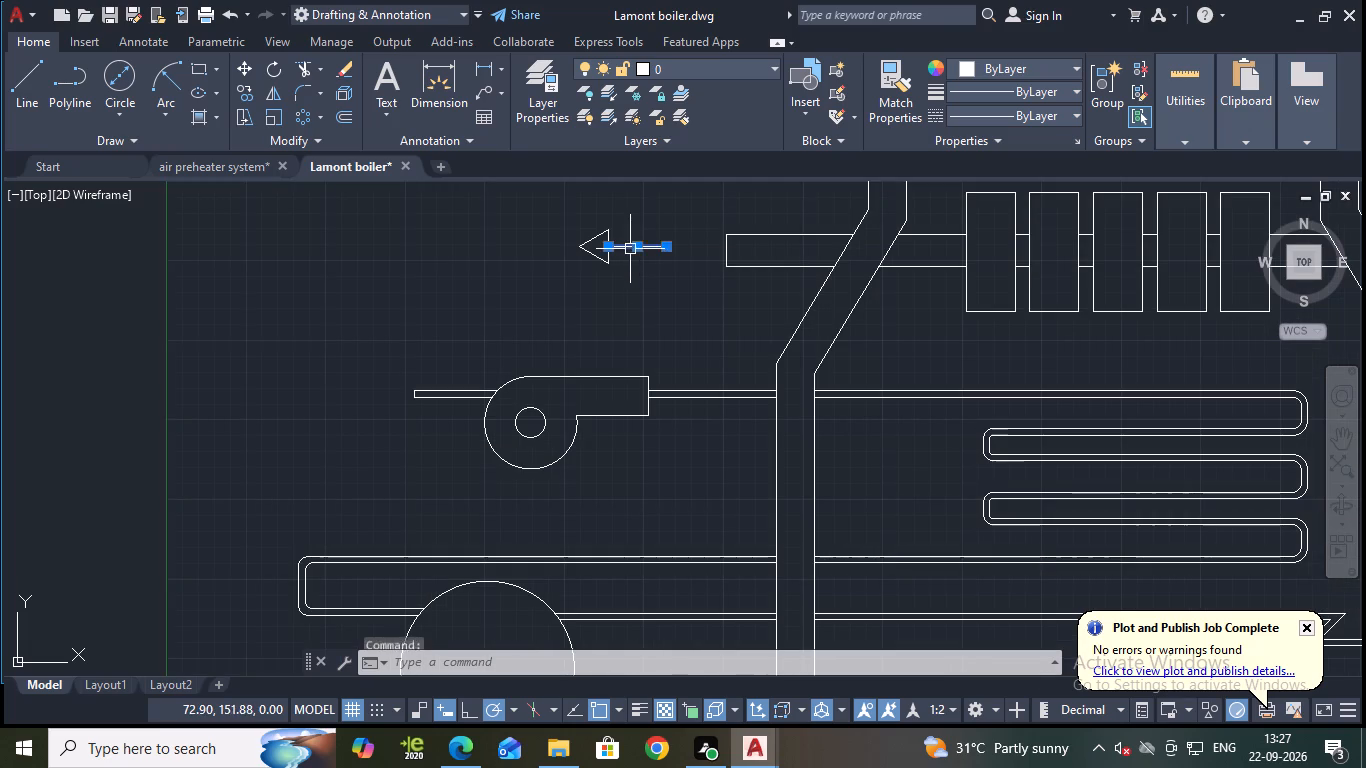
left_click(663, 243)
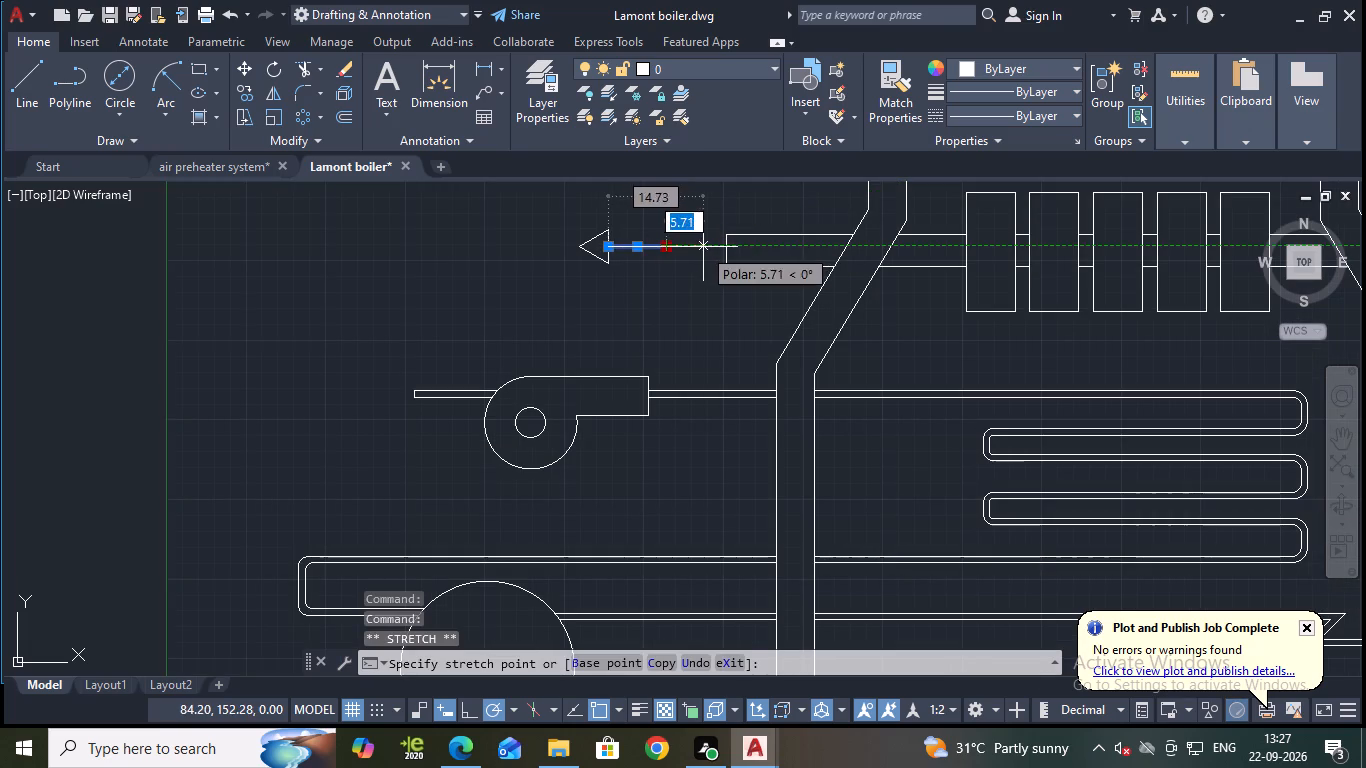
left_click(703, 247)
key("Escape")
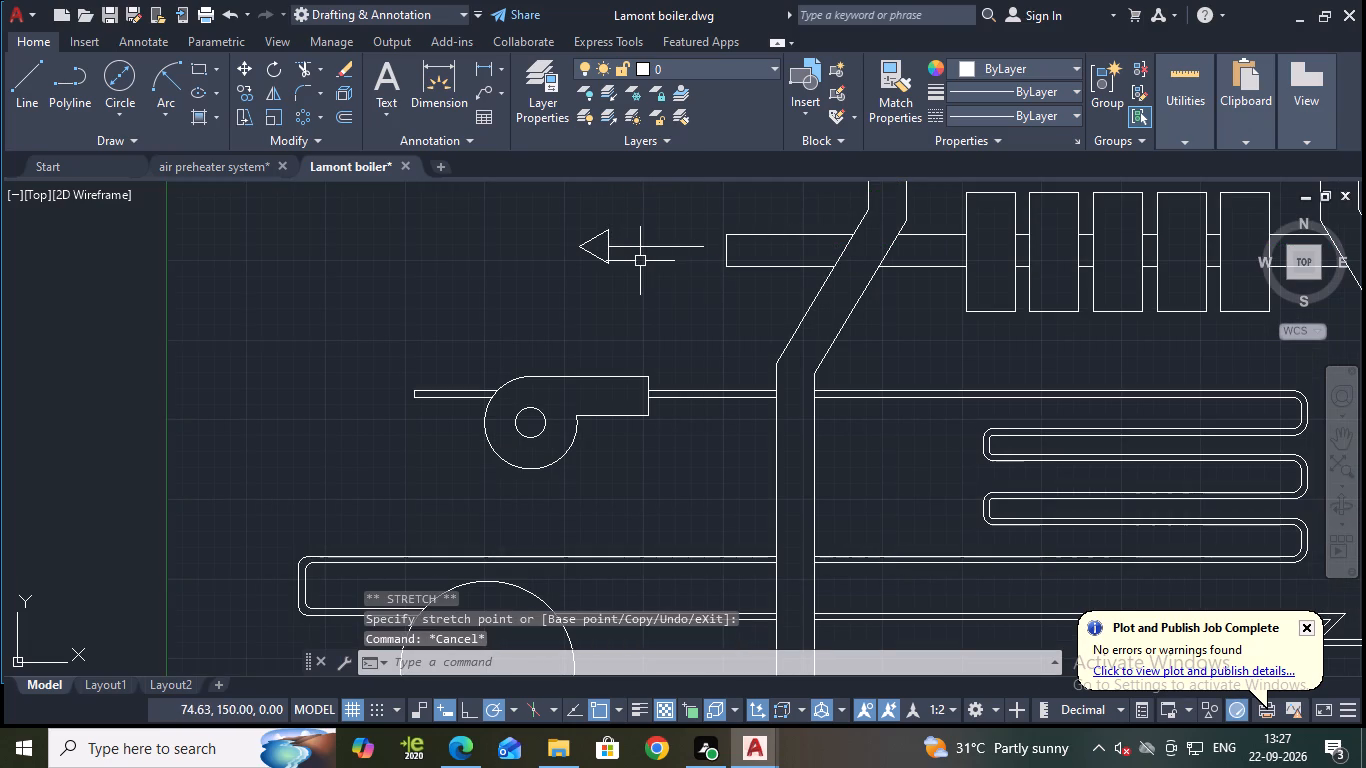
Add the multiline text "Hot air to combustion chamber" at height 4.00 ahead of the air duct's outlet arrowhead.
type("mt")
key("Return")
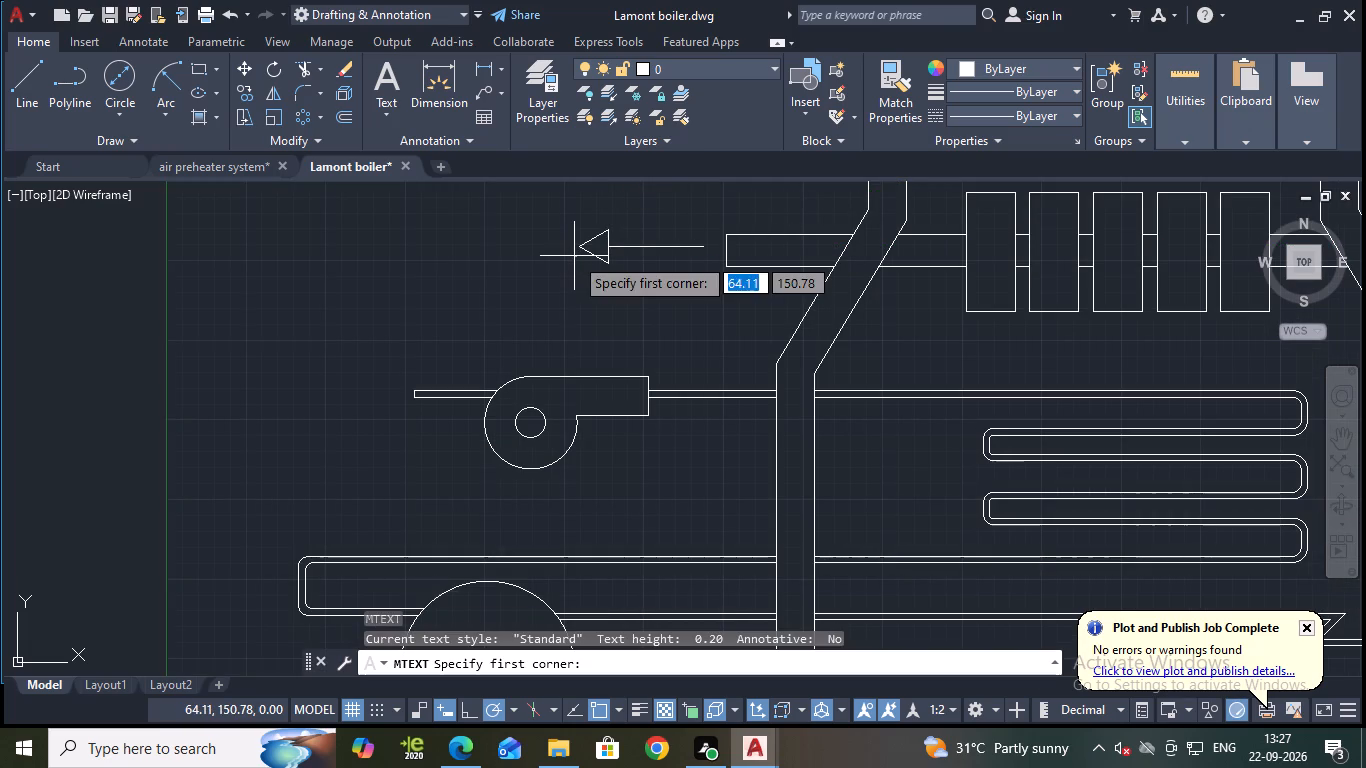
left_click(208, 224)
left_click(574, 315)
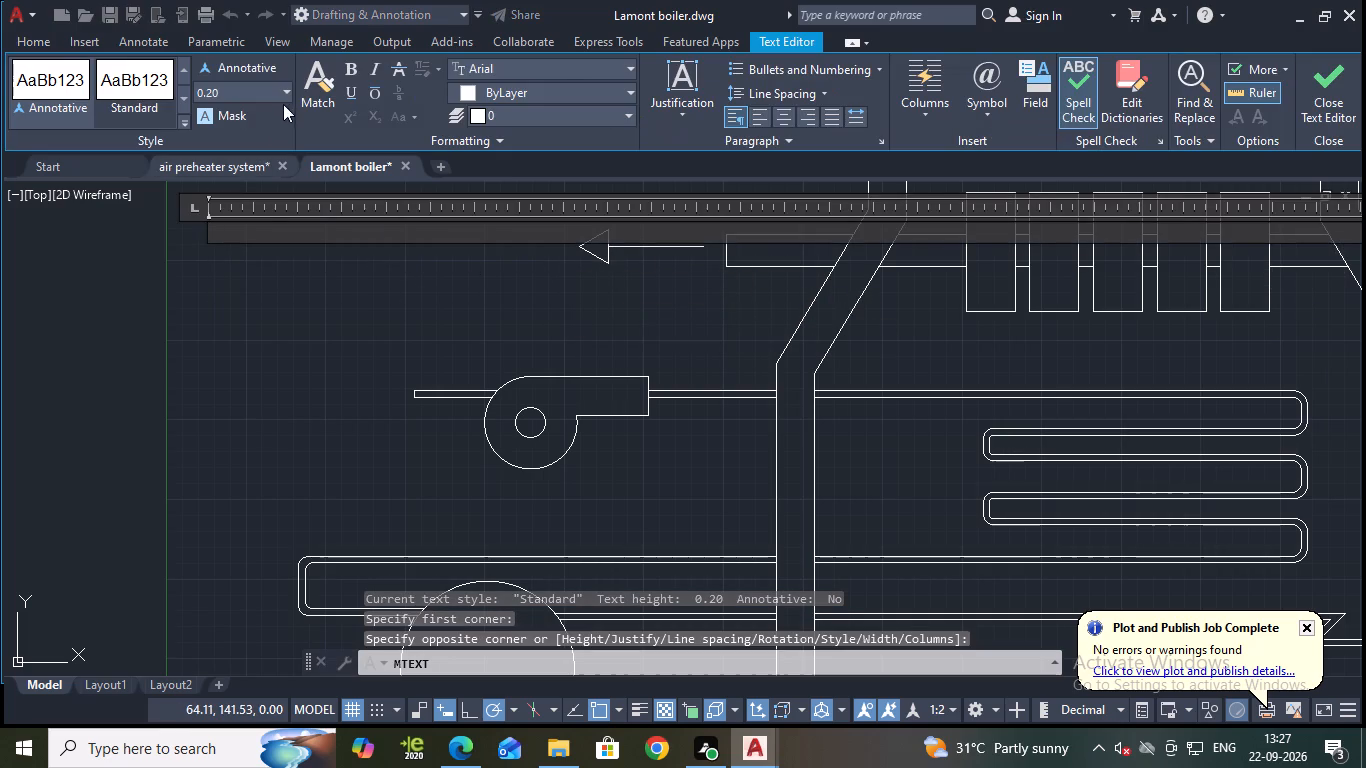
left_click(286, 91)
left_click(253, 150)
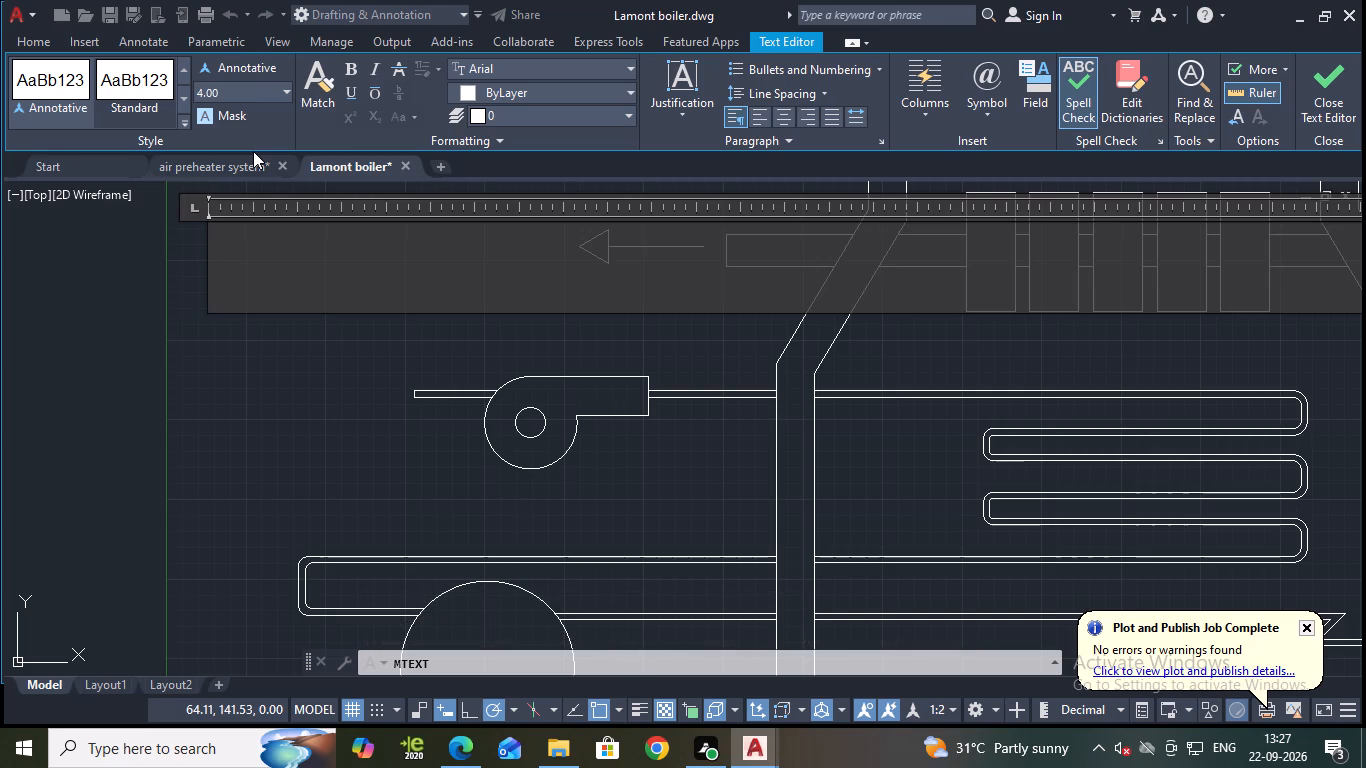
type("ot")
key("space")
key("a")
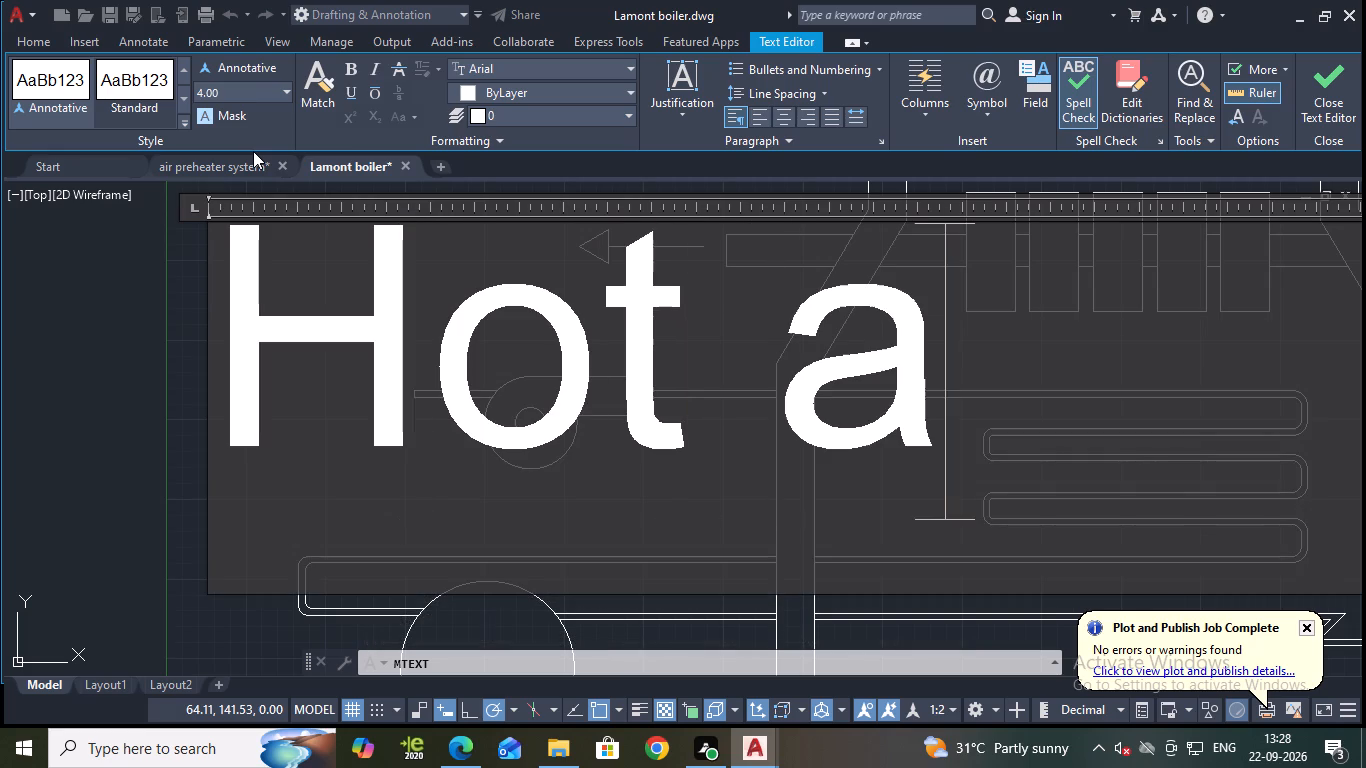
type("ir to")
key("space")
type("combustion")
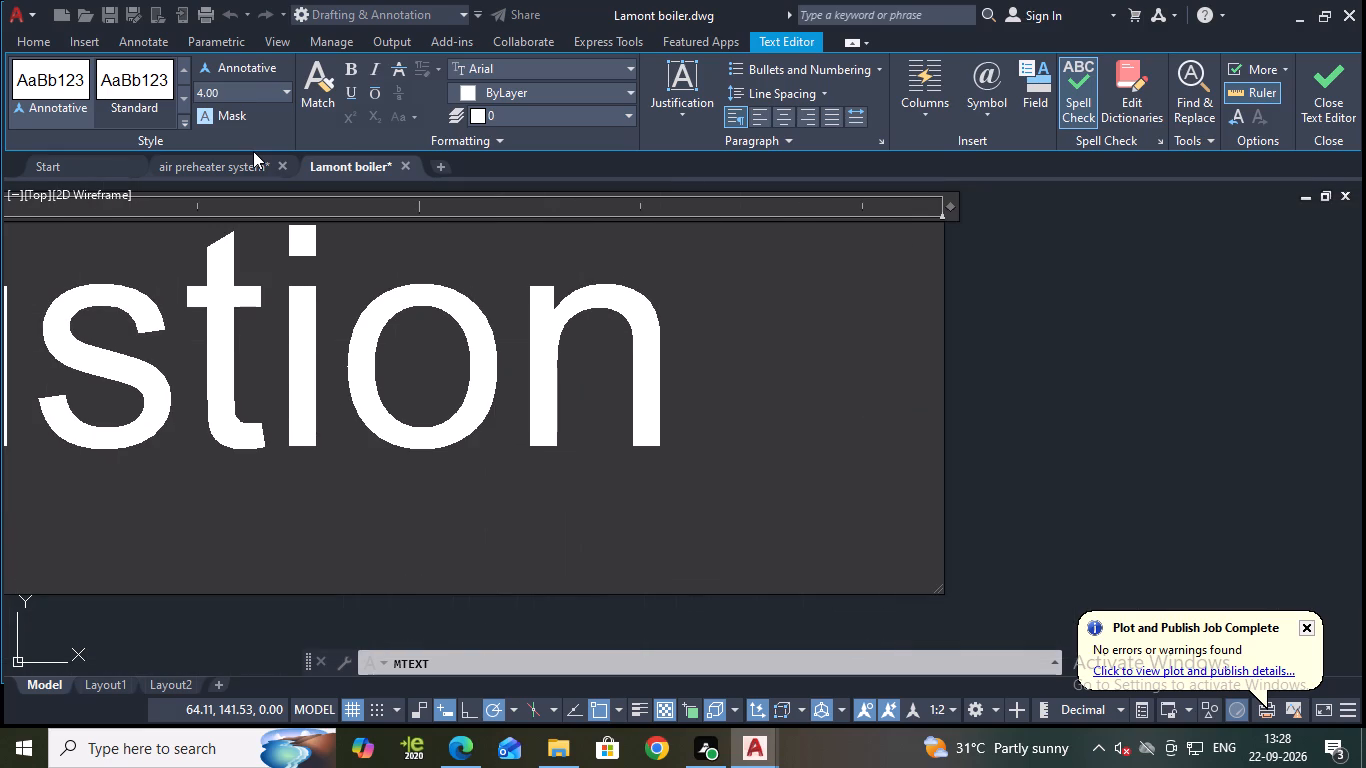
key("space")
type("cham")
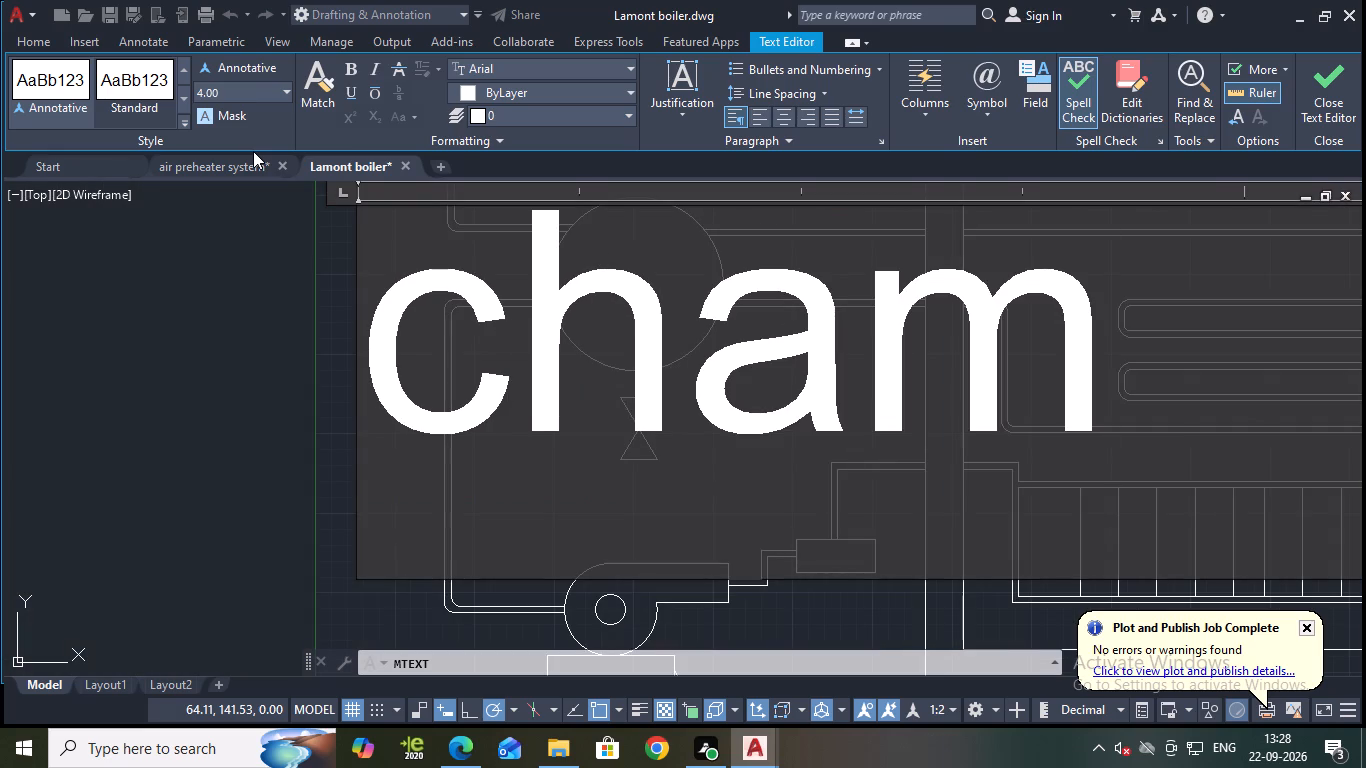
type("ber")
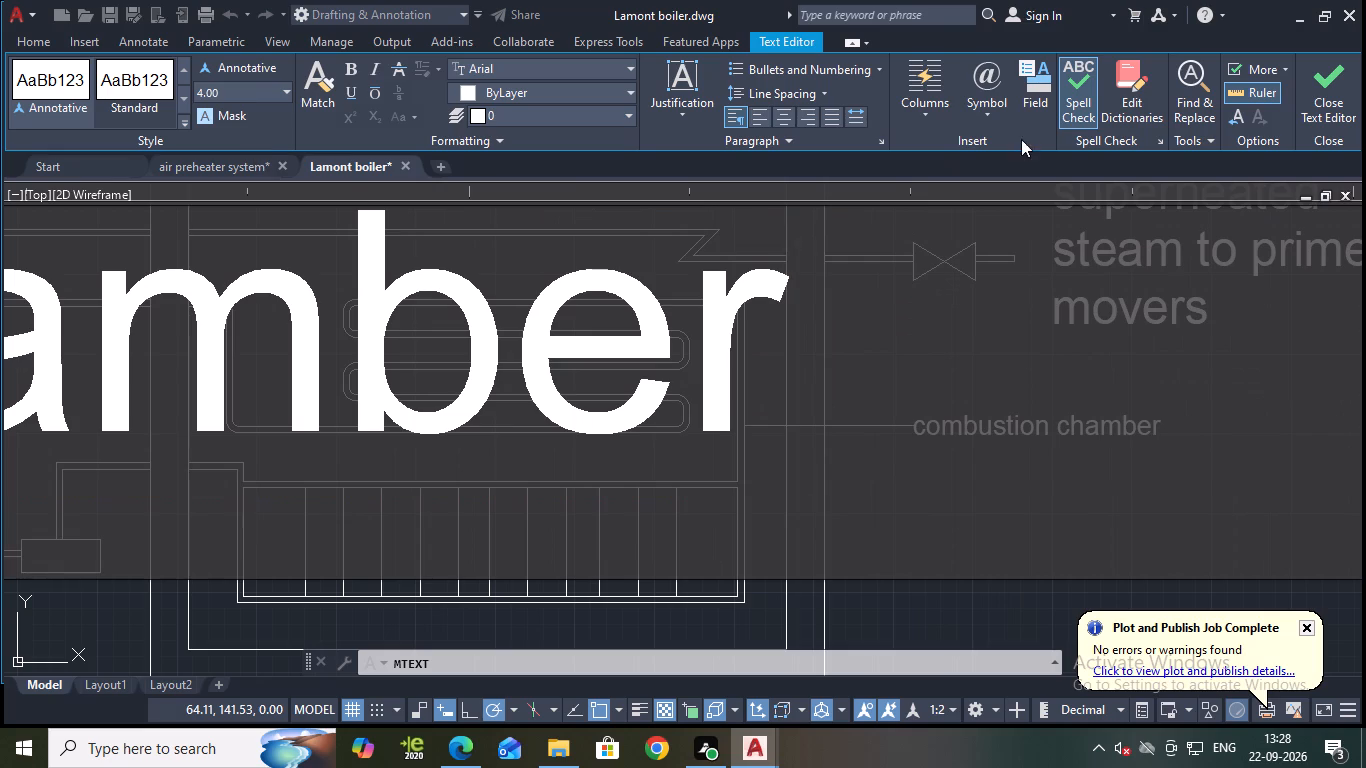
left_click(1330, 104)
Move the "Hot air to combustion chamber" label horizontally so that it sits close to the outlet arrowhead.
scroll(948, 292, "down", 2)
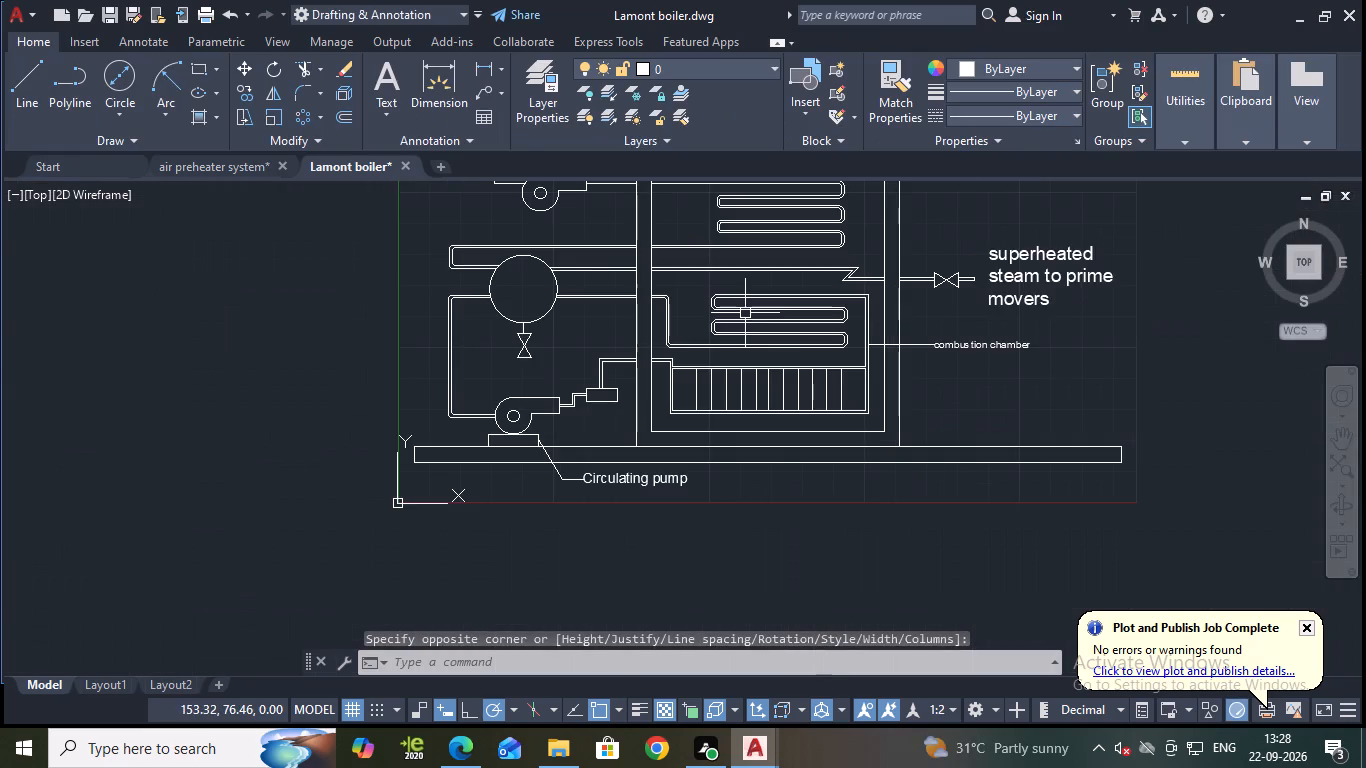
scroll(618, 264, "up", 1)
middle_click_drag(626, 272, 690, 424)
middle_click_drag(564, 312, 601, 413)
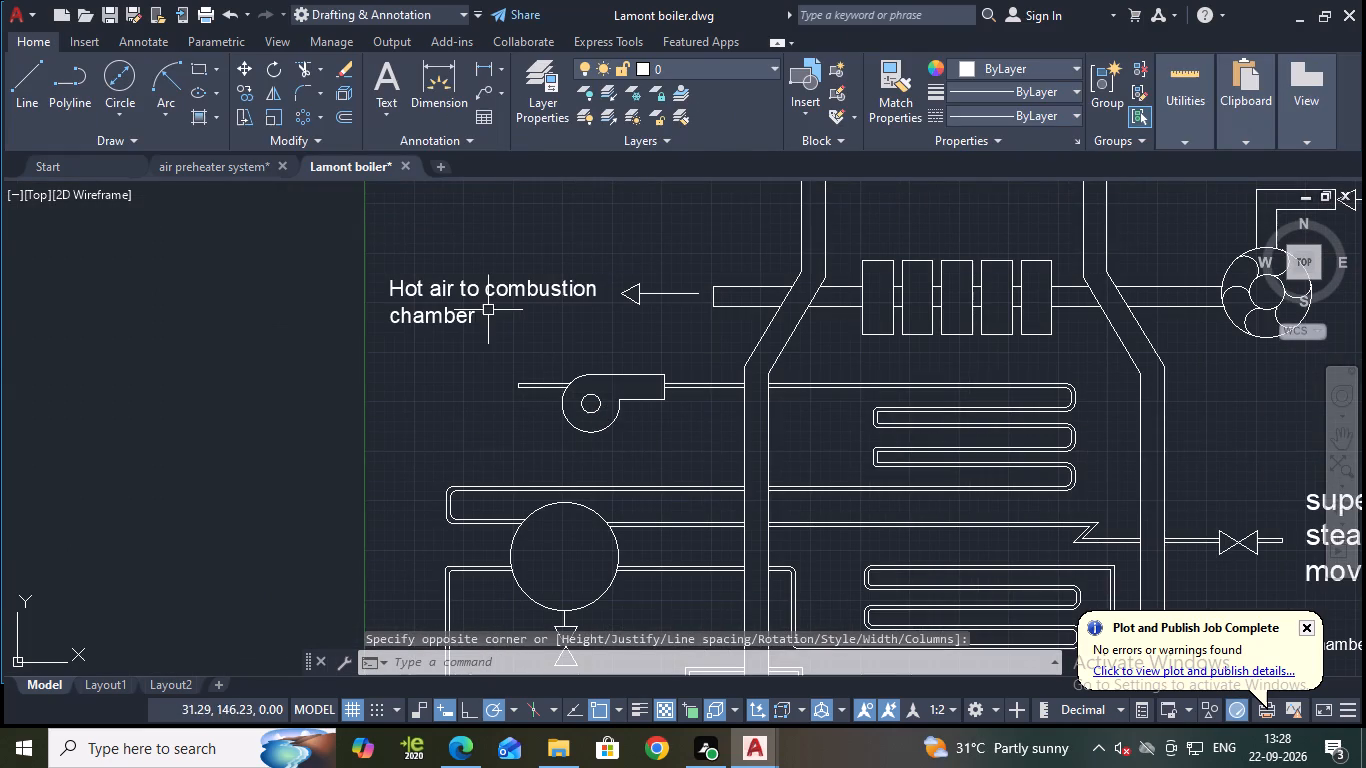
left_click(475, 294)
left_click(392, 284)
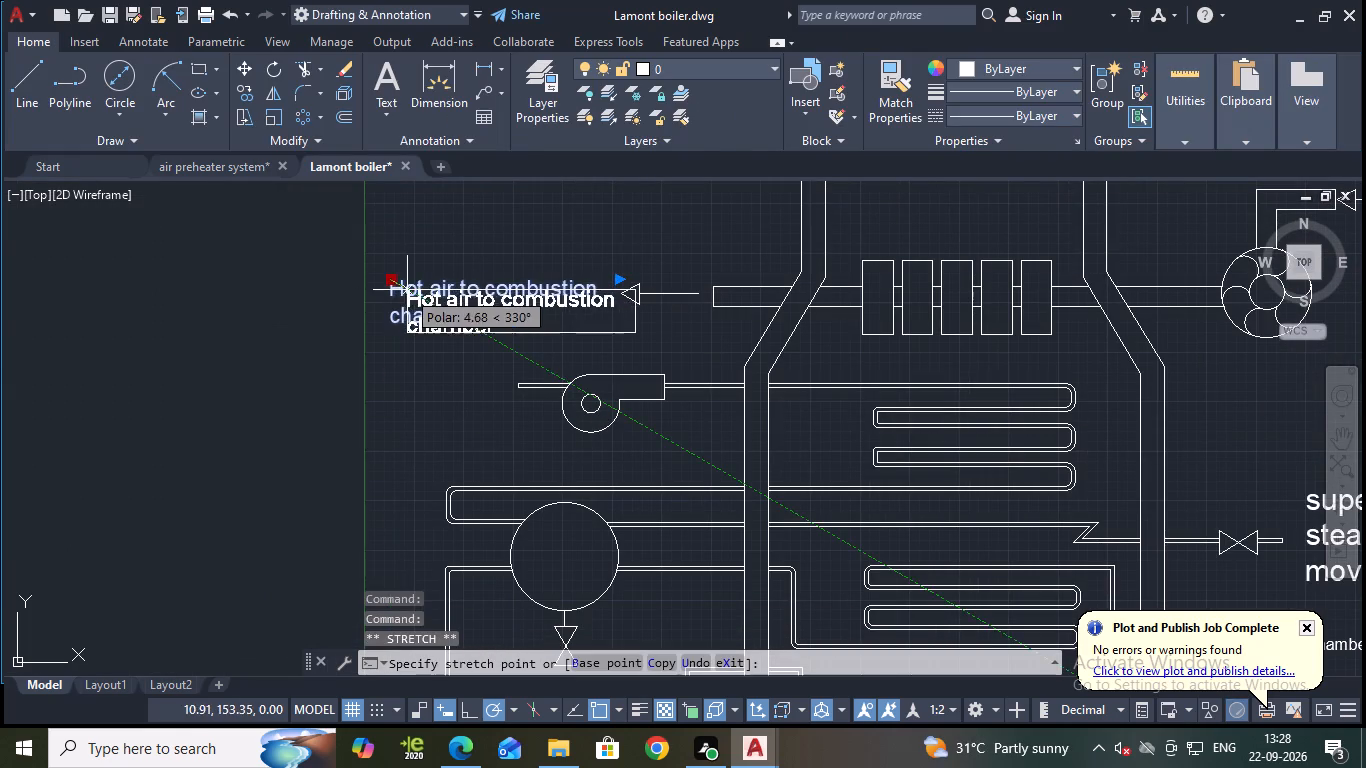
left_click(410, 284)
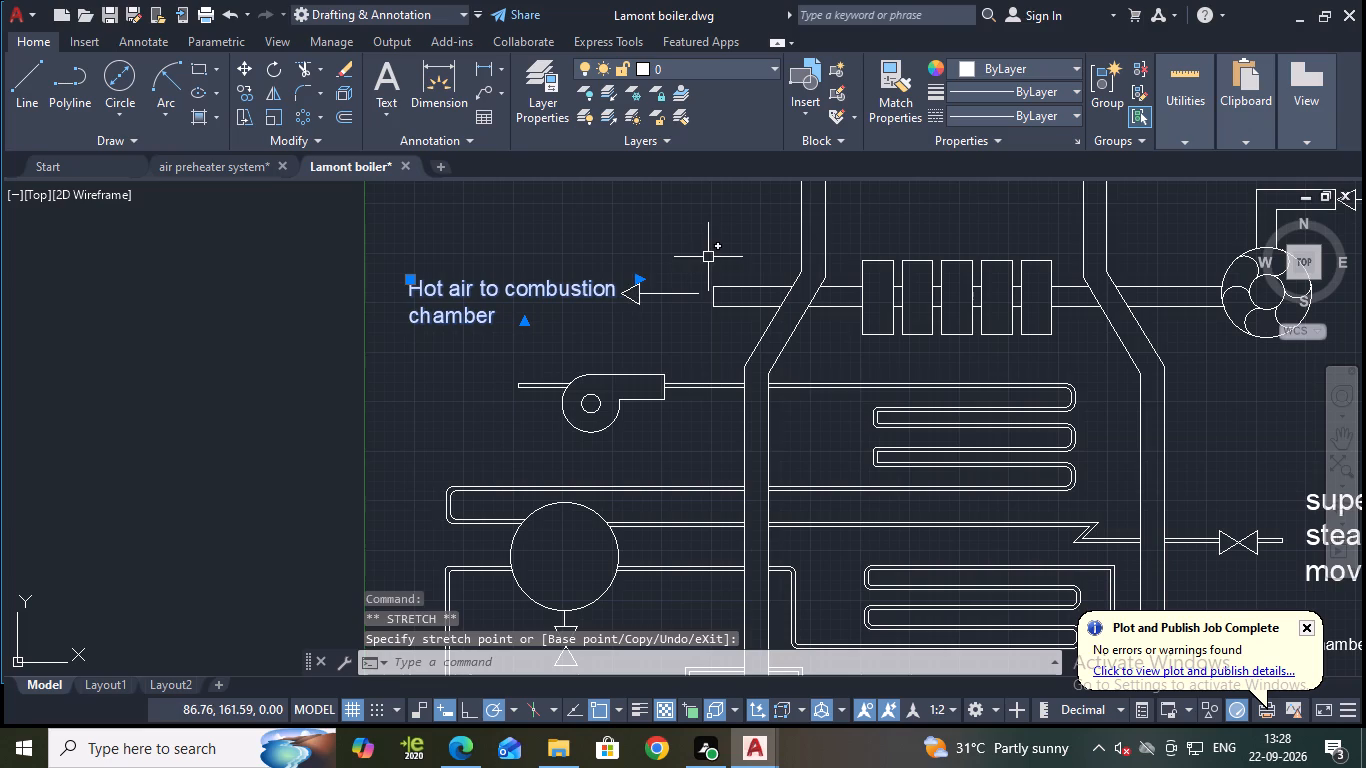
key("Escape")
Save the Lamont boiler drawing.
key("ctrl+s")
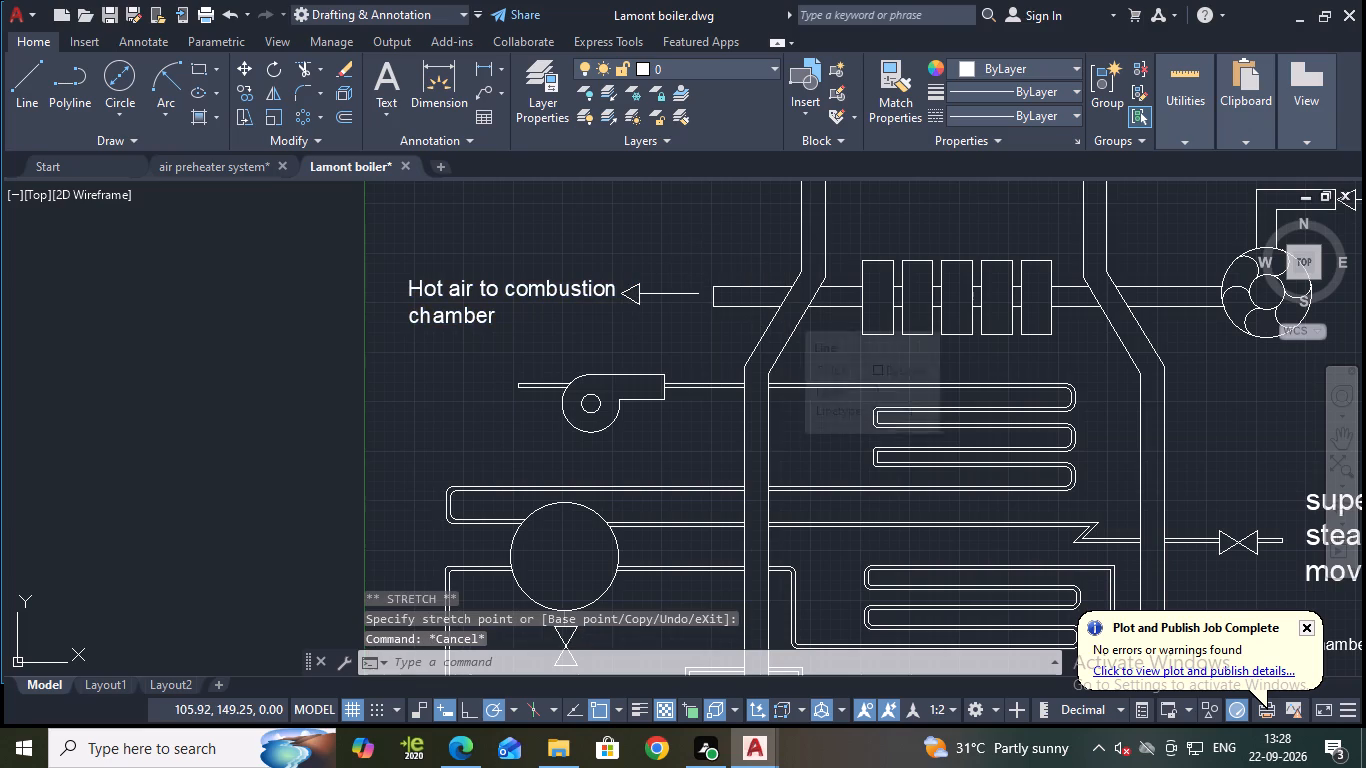
Add the multiline text "Exhaust gasses" at height 4.00 above the four upward arrows at the boiler's top outlet.
middle_click_drag(960, 291, 904, 443)
scroll(904, 443, "down", 1)
scroll(899, 248, "up", 2)
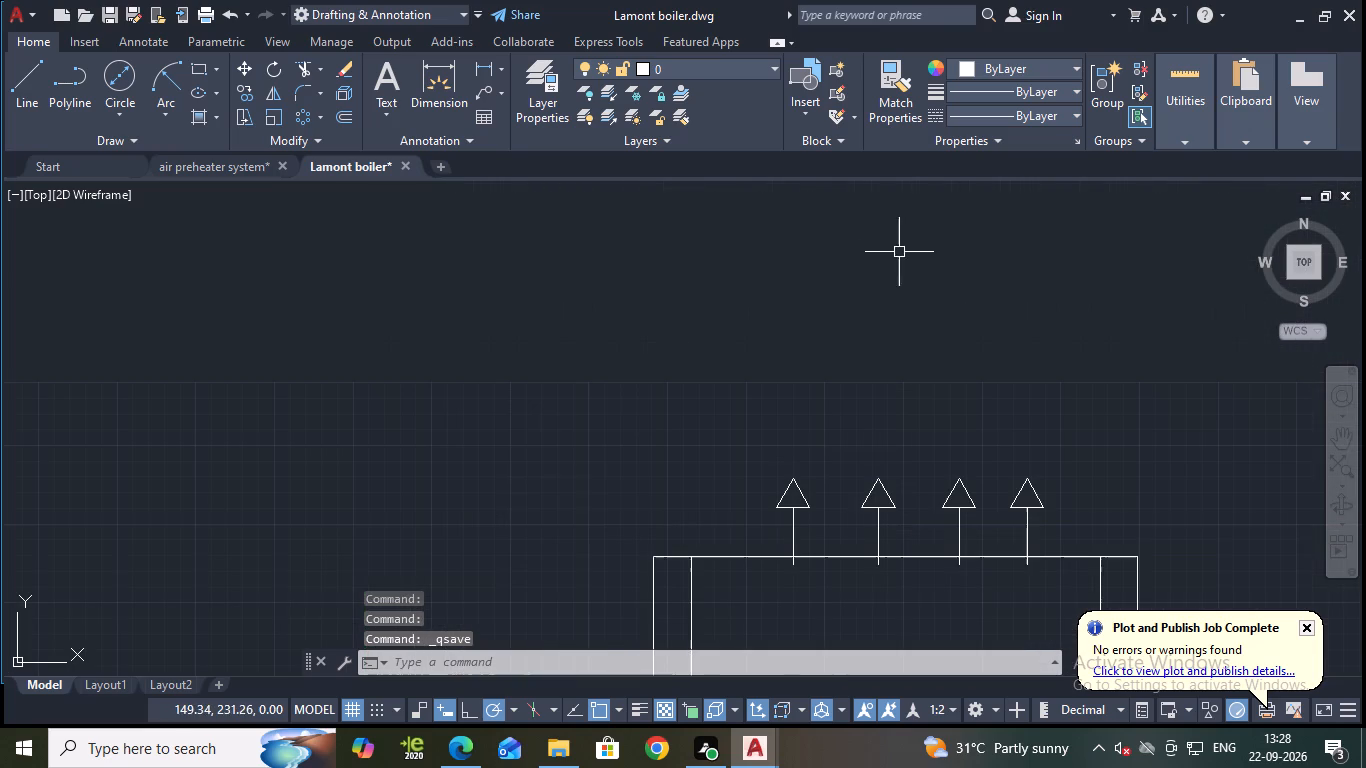
type("mt")
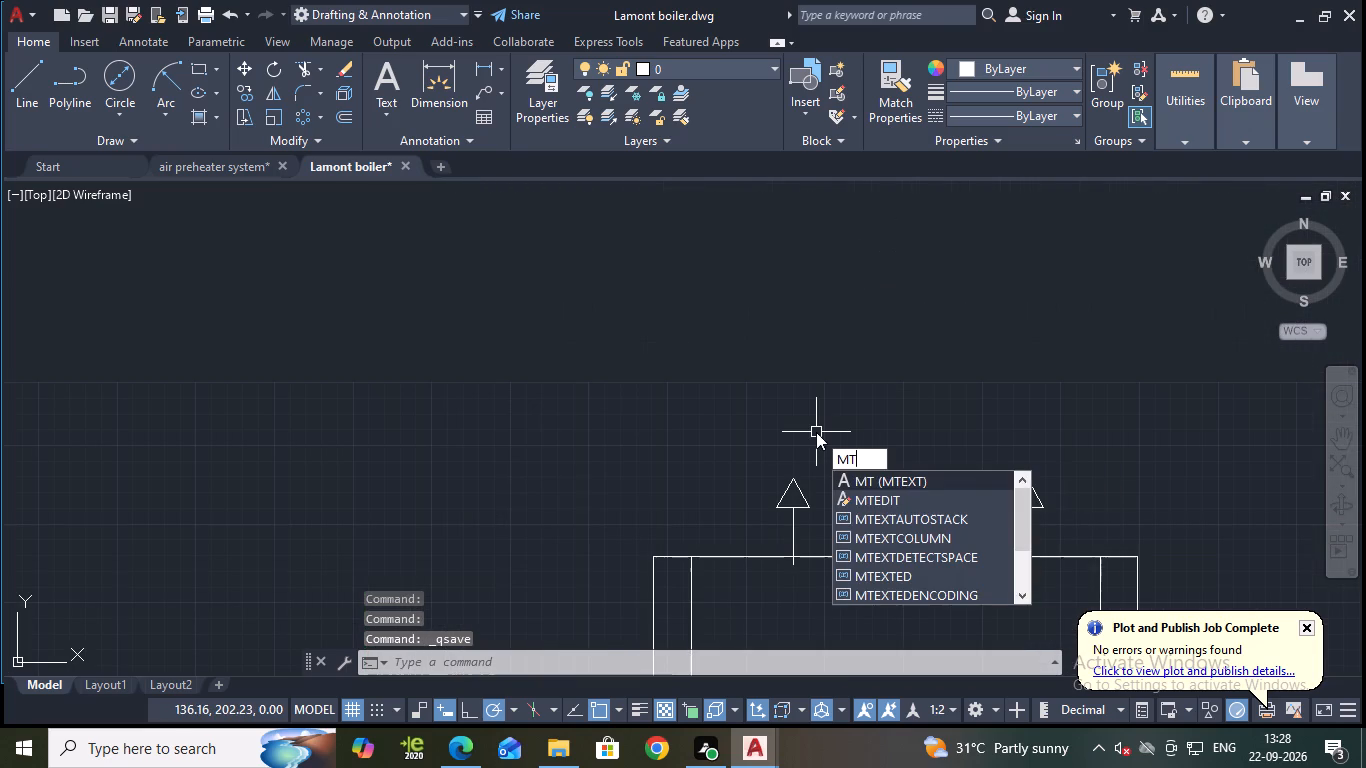
left_click(875, 475)
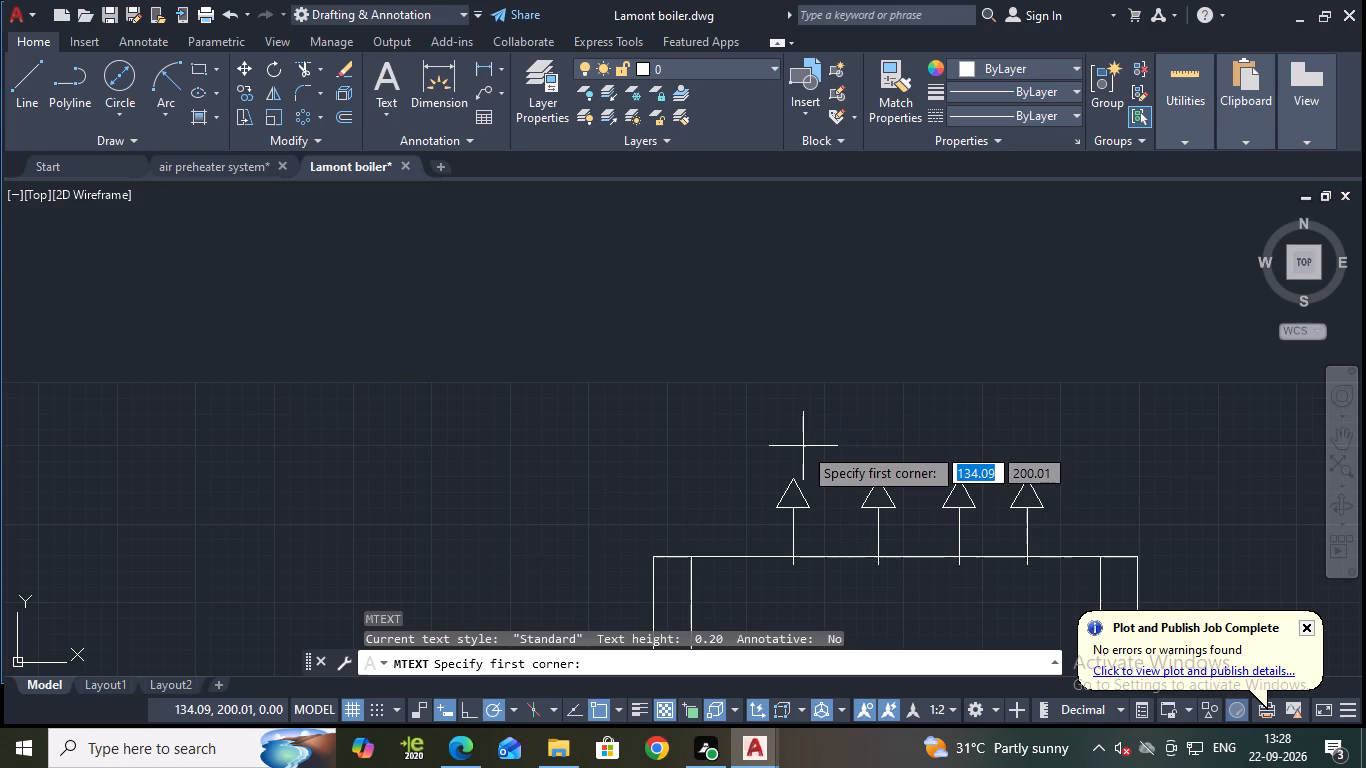
left_click(773, 435)
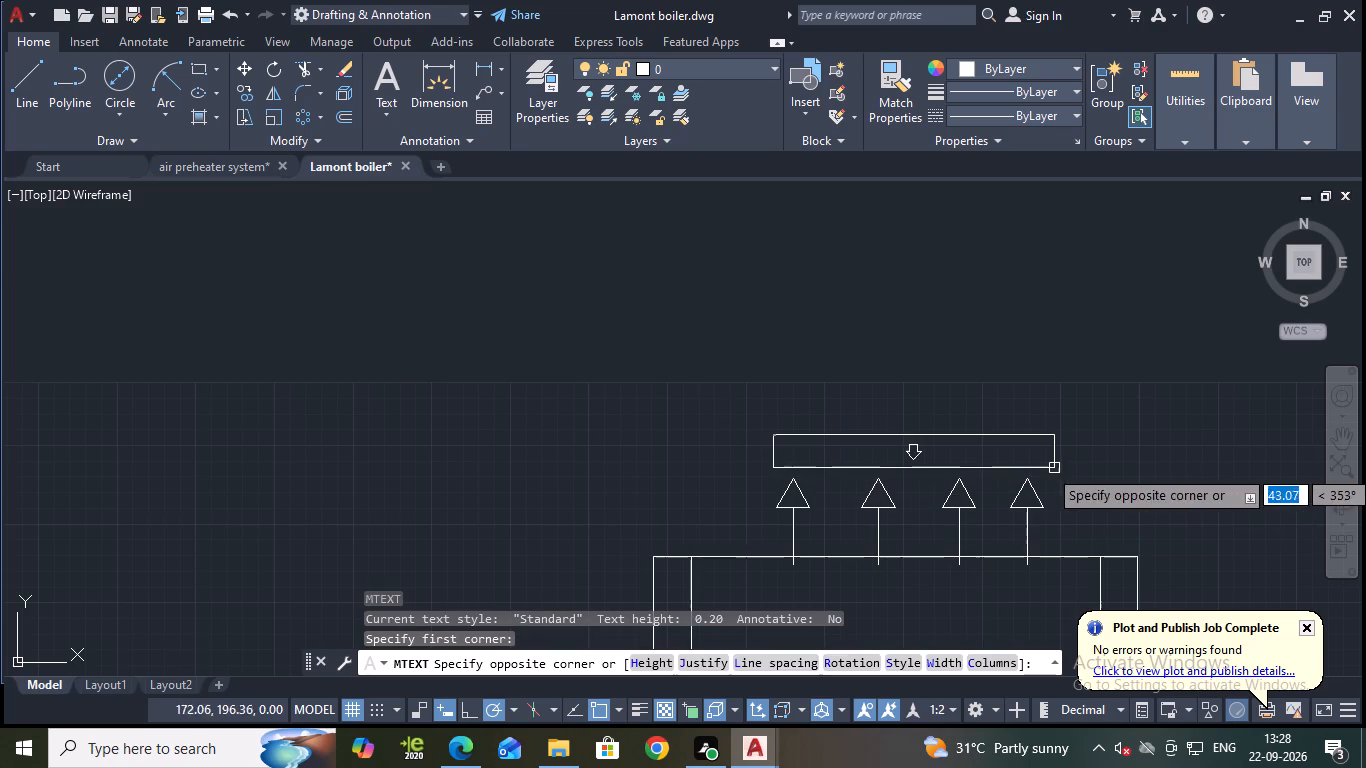
left_click(1109, 470)
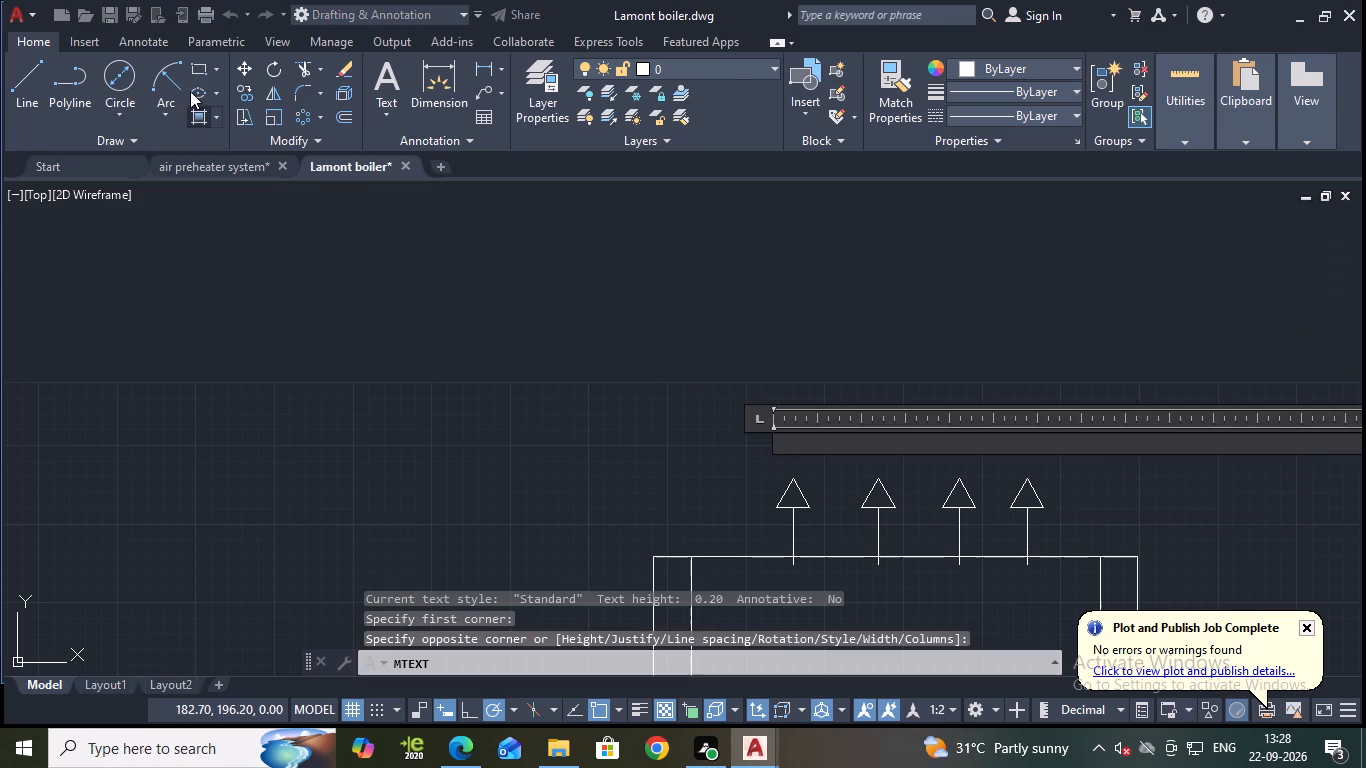
left_click(287, 92)
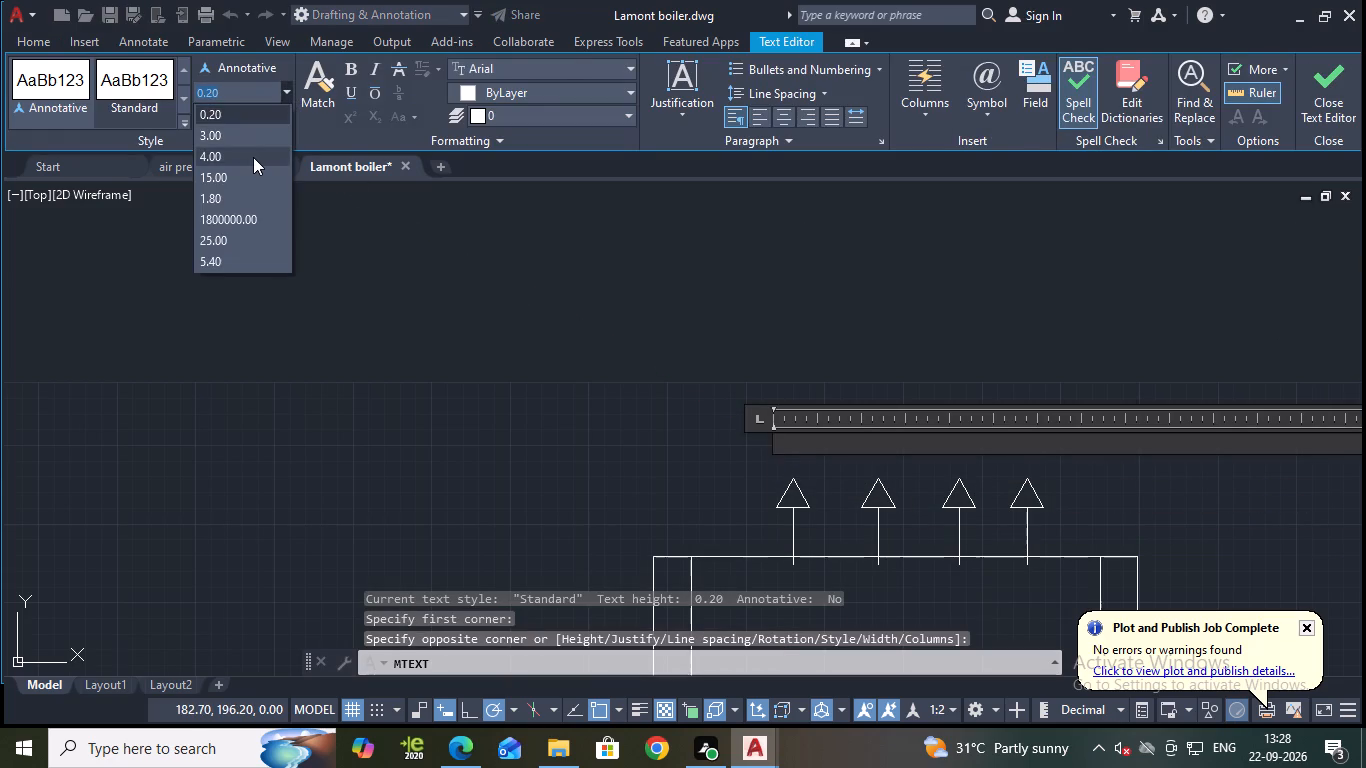
left_click(253, 157)
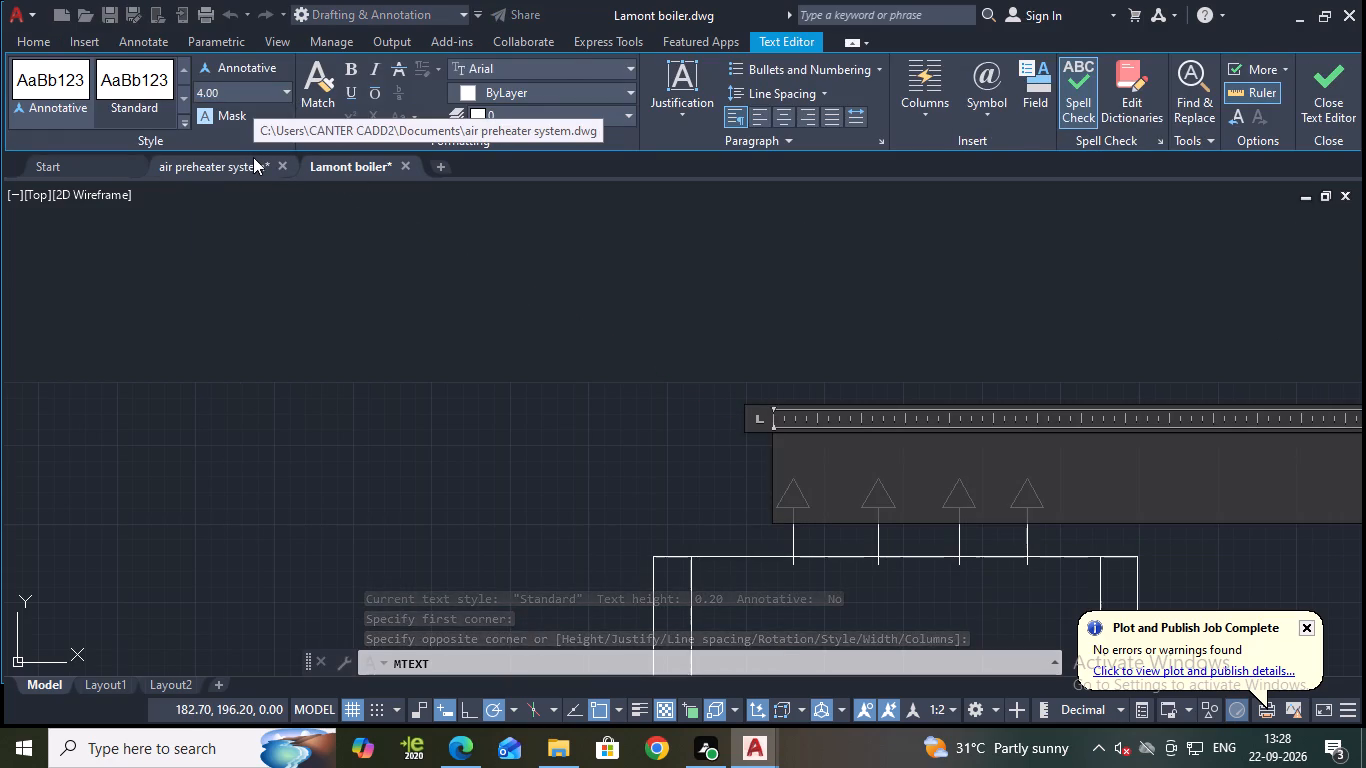
key("e")
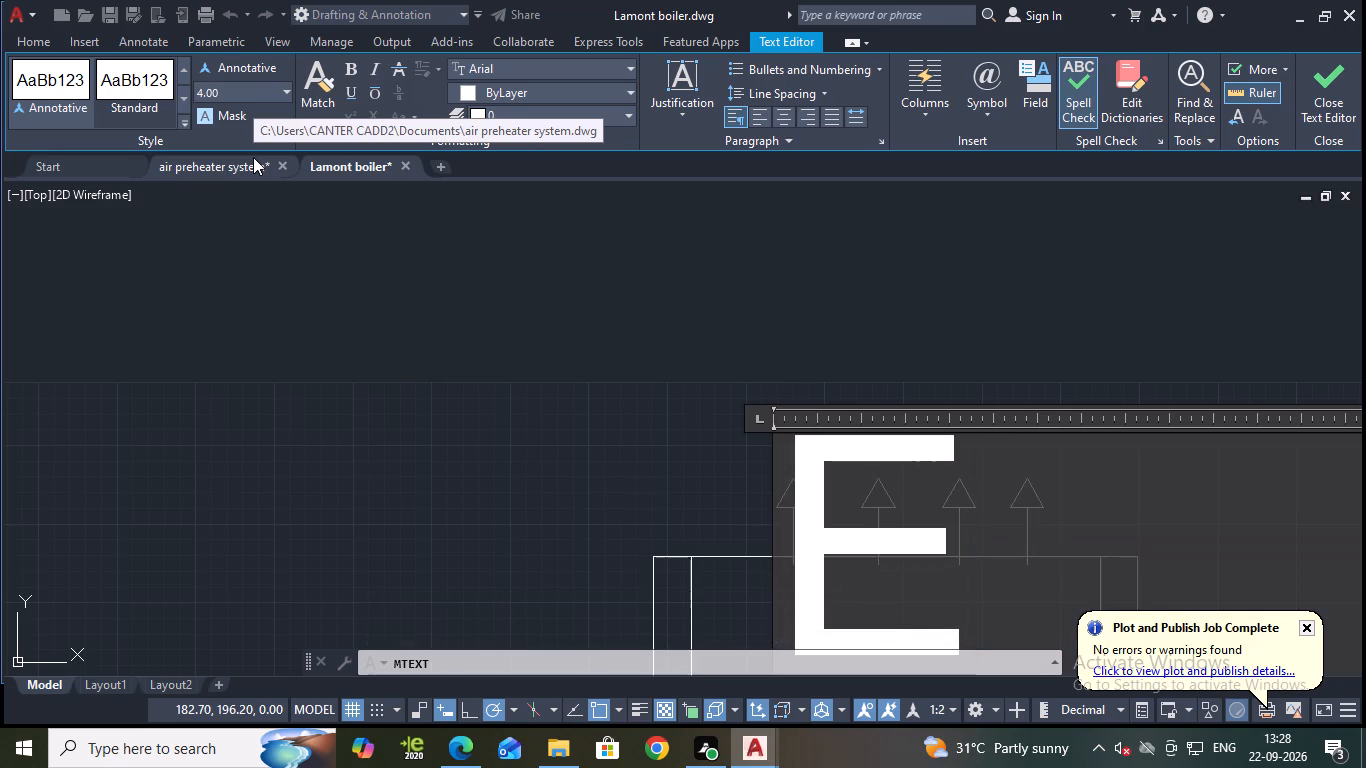
type("xhaust")
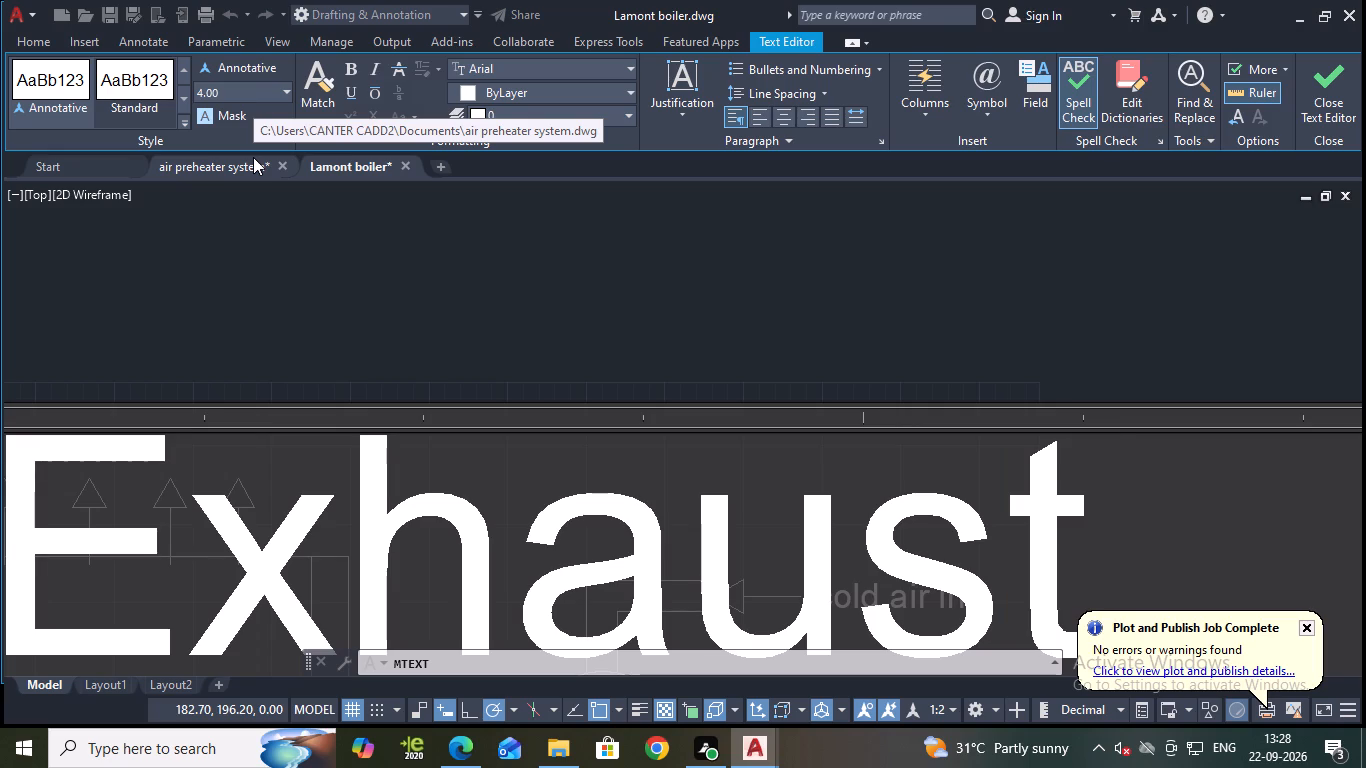
key("space")
type("gas")
type("ses")
key("Return")
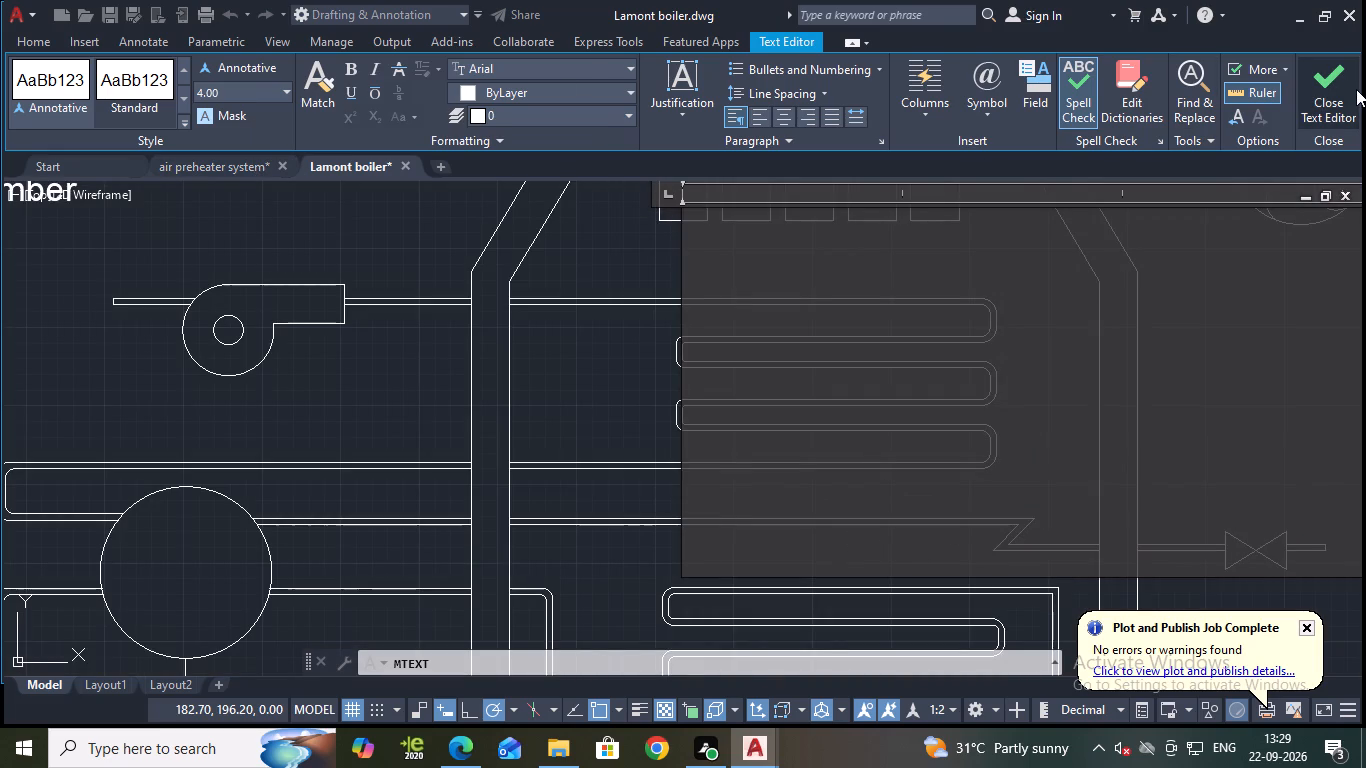
left_click(1329, 101)
Shift the "Exhaust gasses" label slightly horizontally so that it sits more centrally over the four arrows.
scroll(1026, 267, "down", 3)
middle_click_drag(1000, 264, 1001, 267)
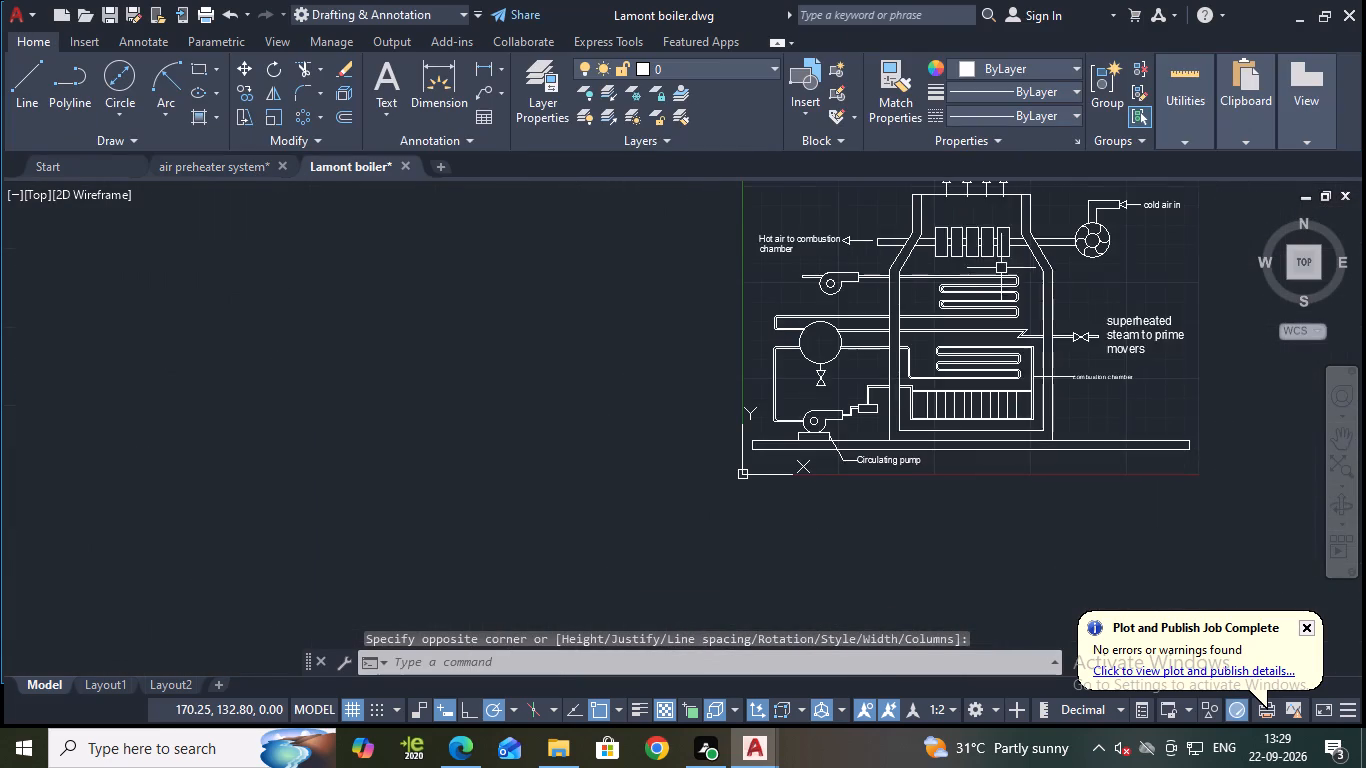
middle_click_drag(1001, 267, 931, 329)
scroll(920, 219, "up", 2)
left_click(885, 265)
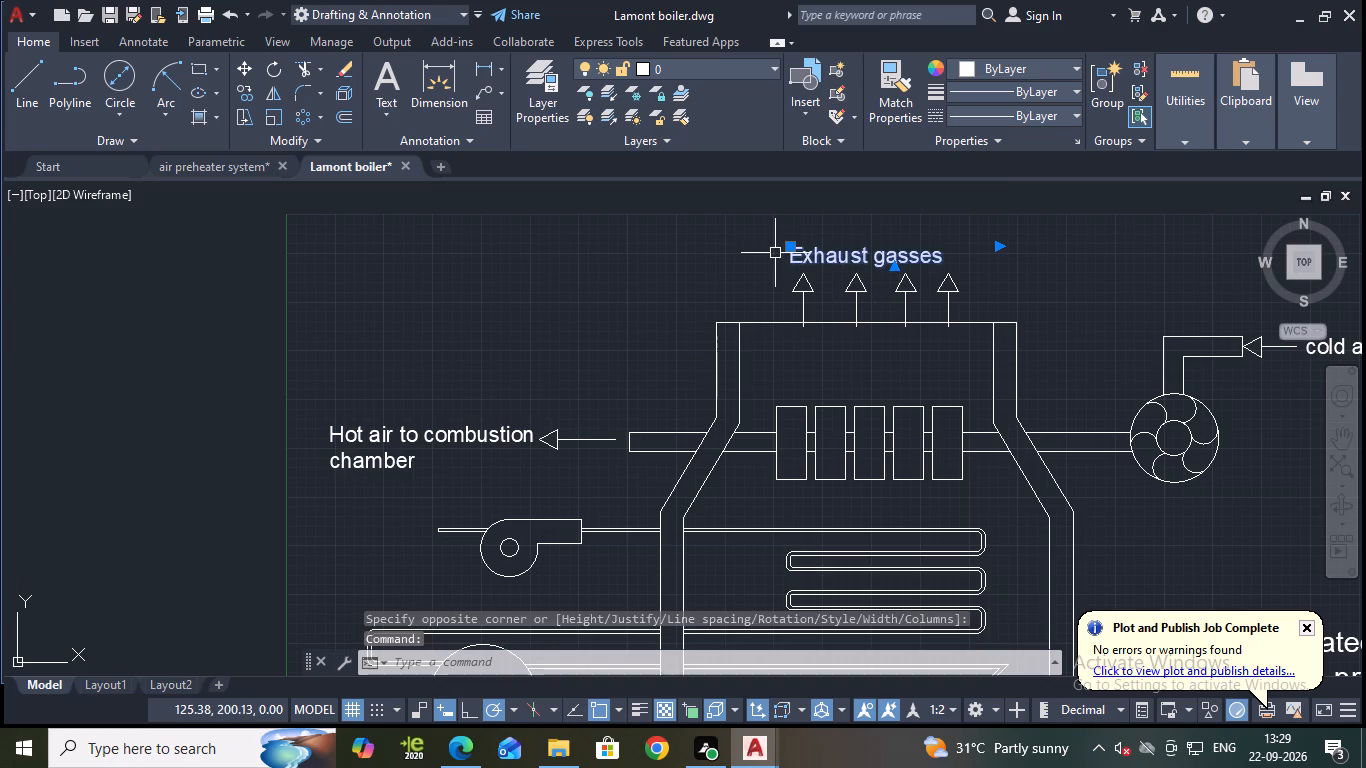
left_click(787, 246)
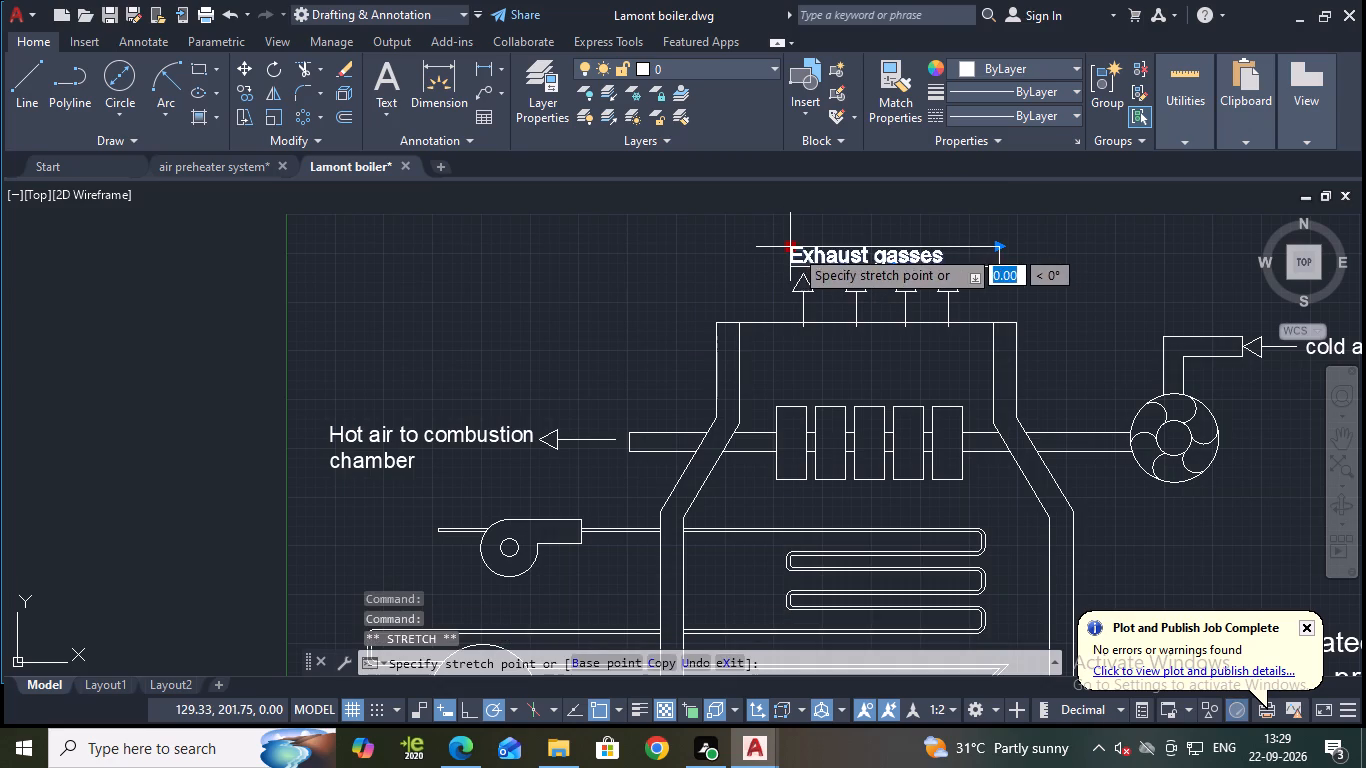
left_click(800, 249)
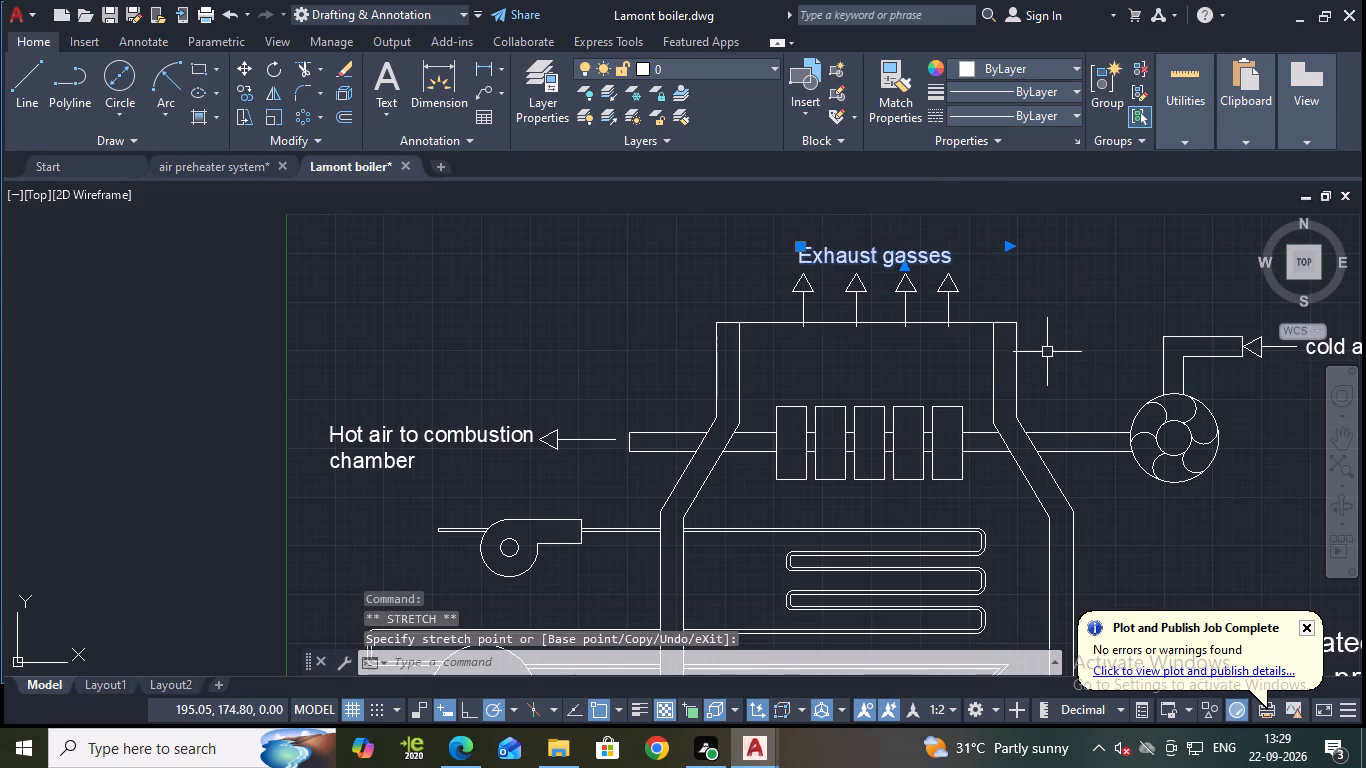
key("Escape")
Move the whole boiler drawing with all its labels a short distance straight down, closer to the X axis.
scroll(1055, 364, "down", 2)
middle_click_drag(1088, 412, 1050, 352)
scroll(1036, 479, "up", 1)
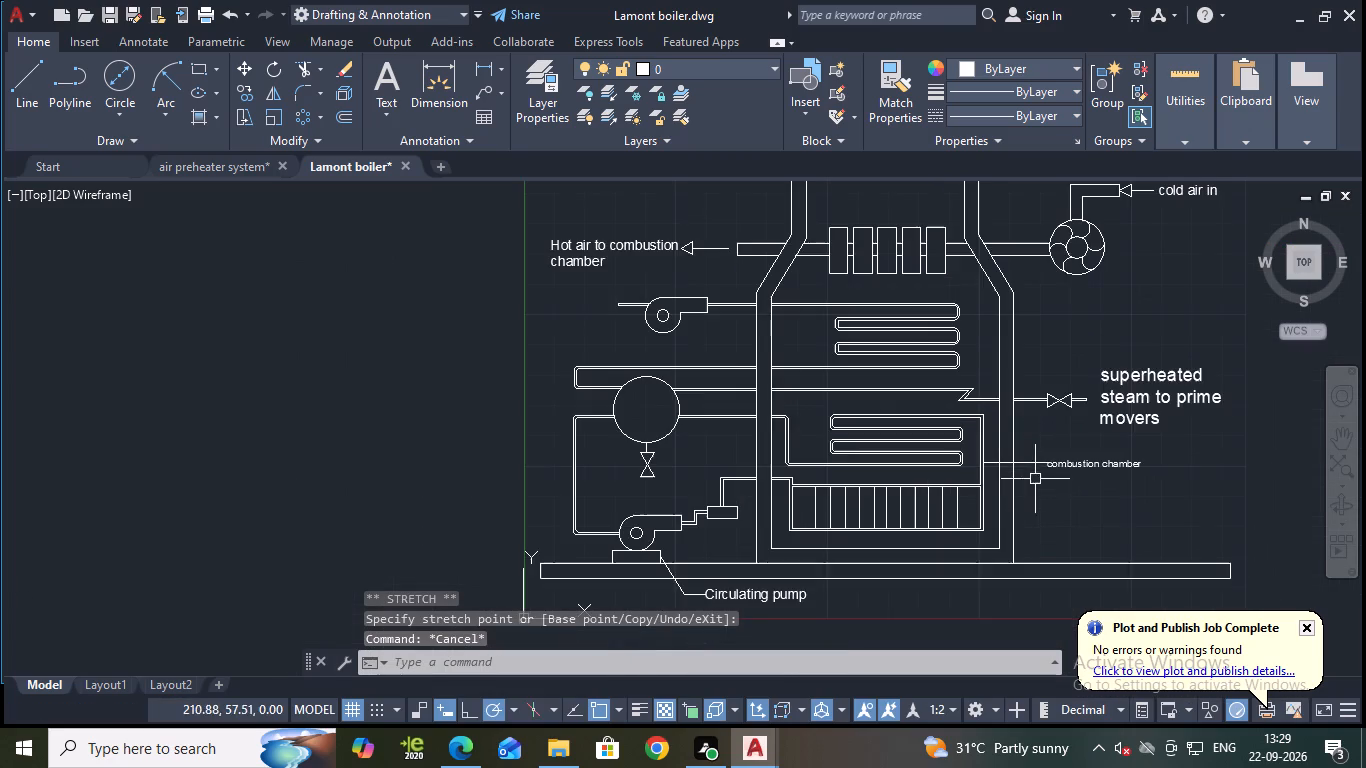
middle_click_drag(1038, 476, 965, 360)
scroll(971, 355, "down", 1)
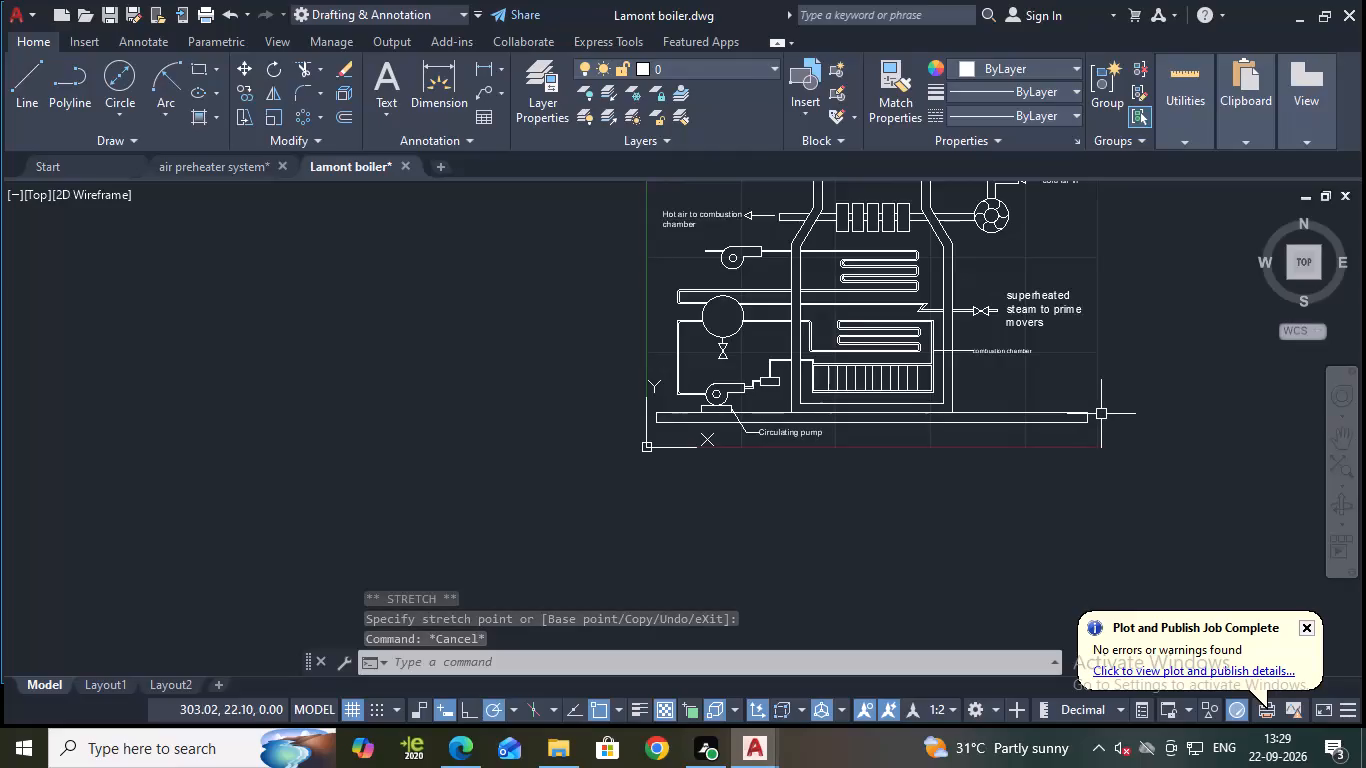
key("ctrl+a")
key("m")
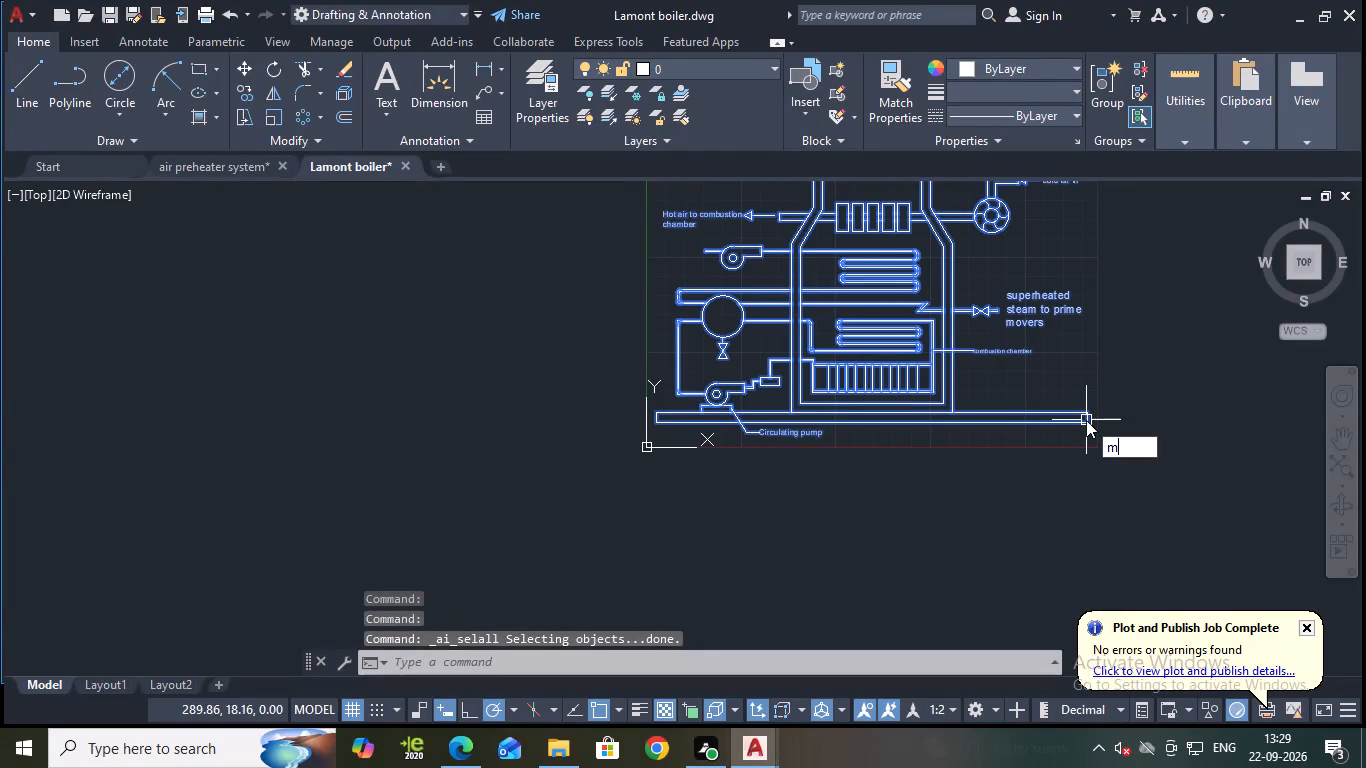
key("Return")
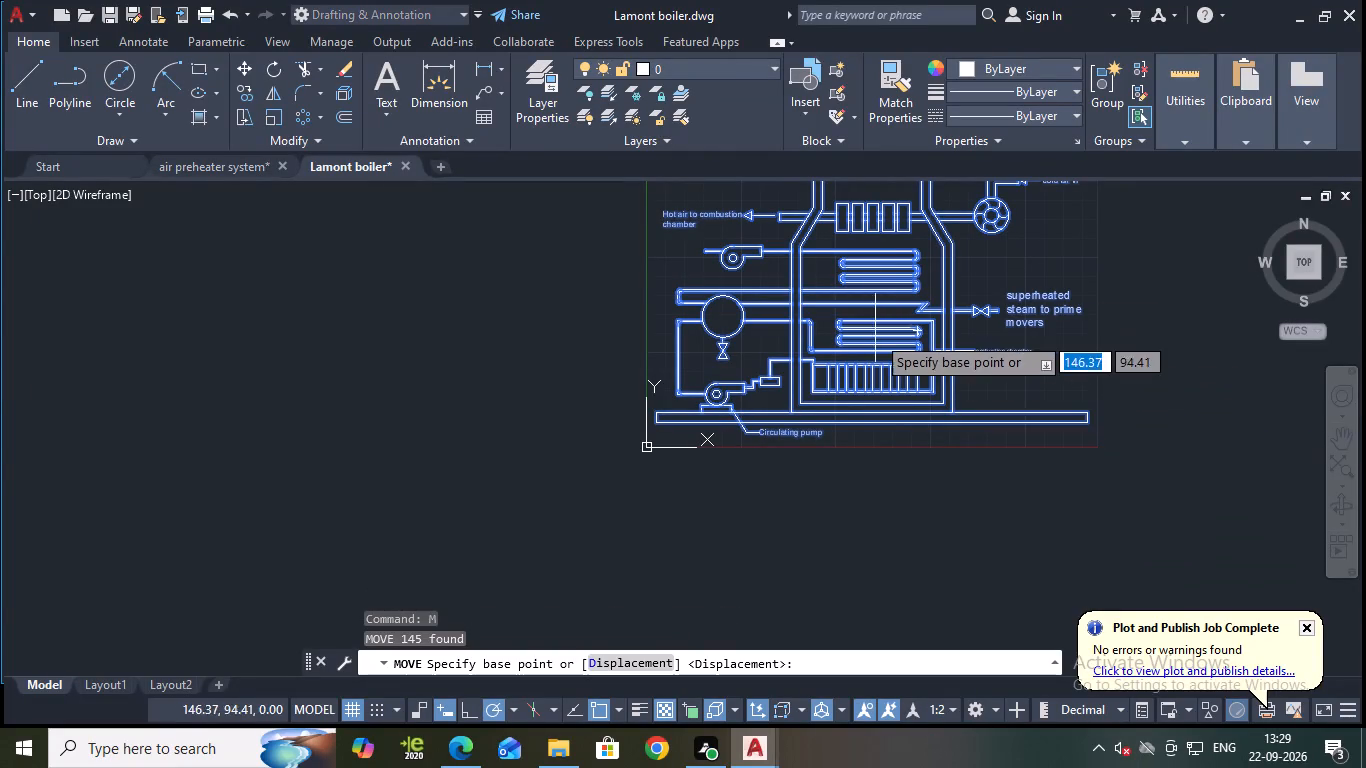
left_click(867, 421)
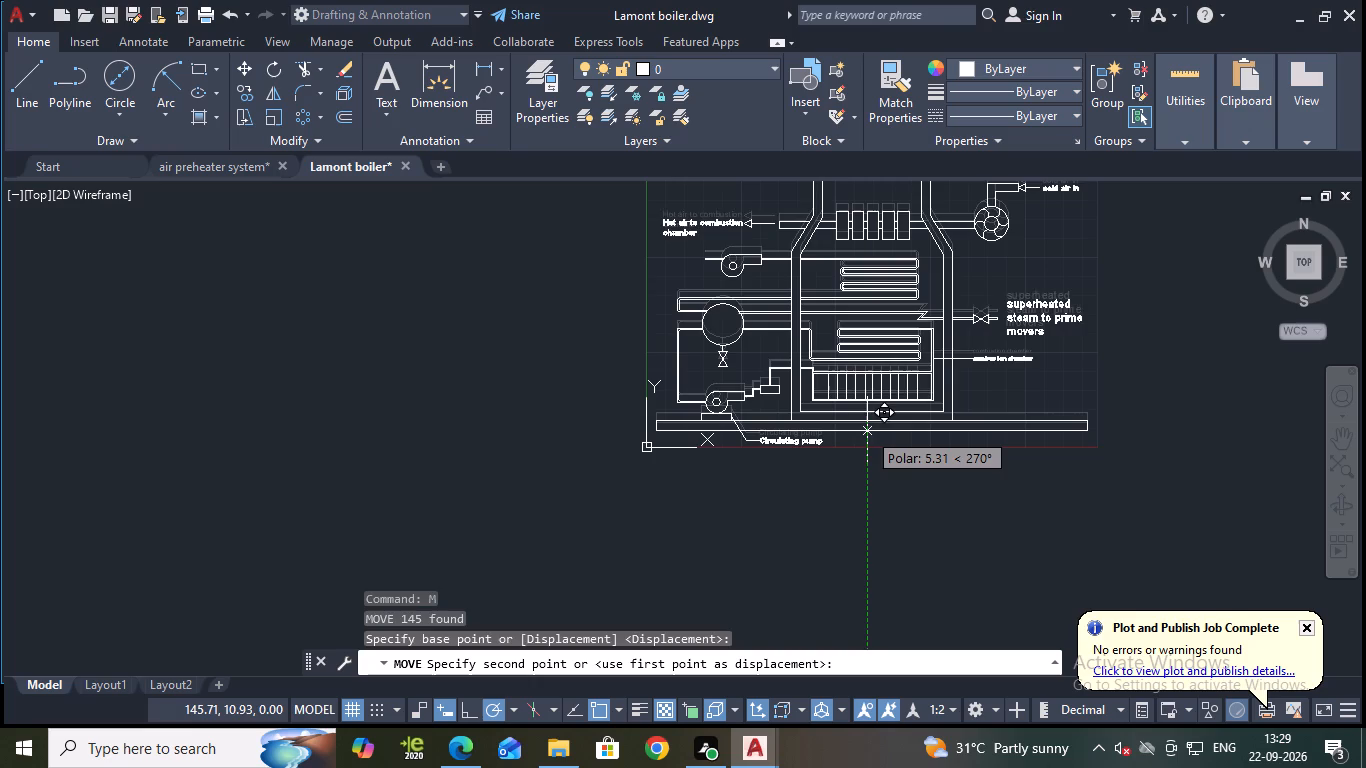
left_click(867, 432)
Save the Lamont boiler drawing.
middle_click_drag(1108, 391, 1089, 459)
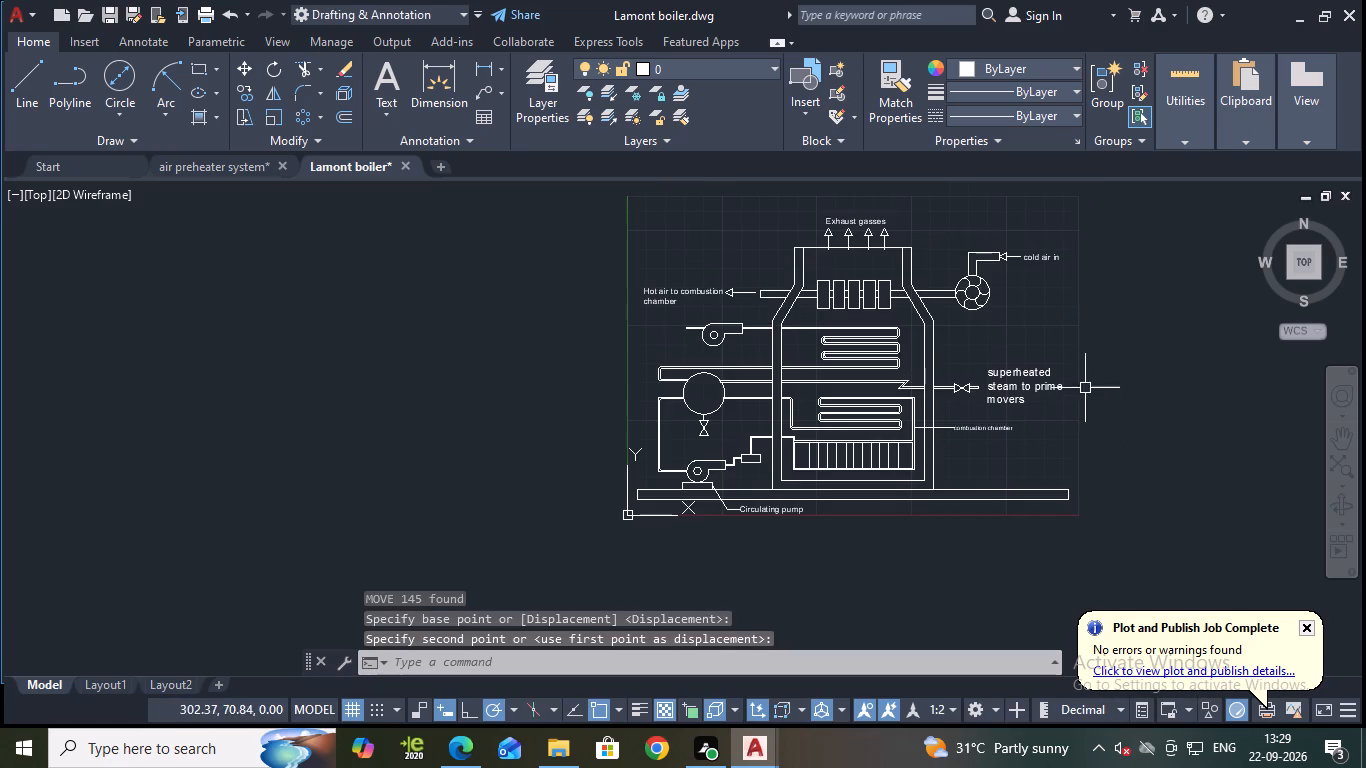
scroll(886, 375, "up", 1)
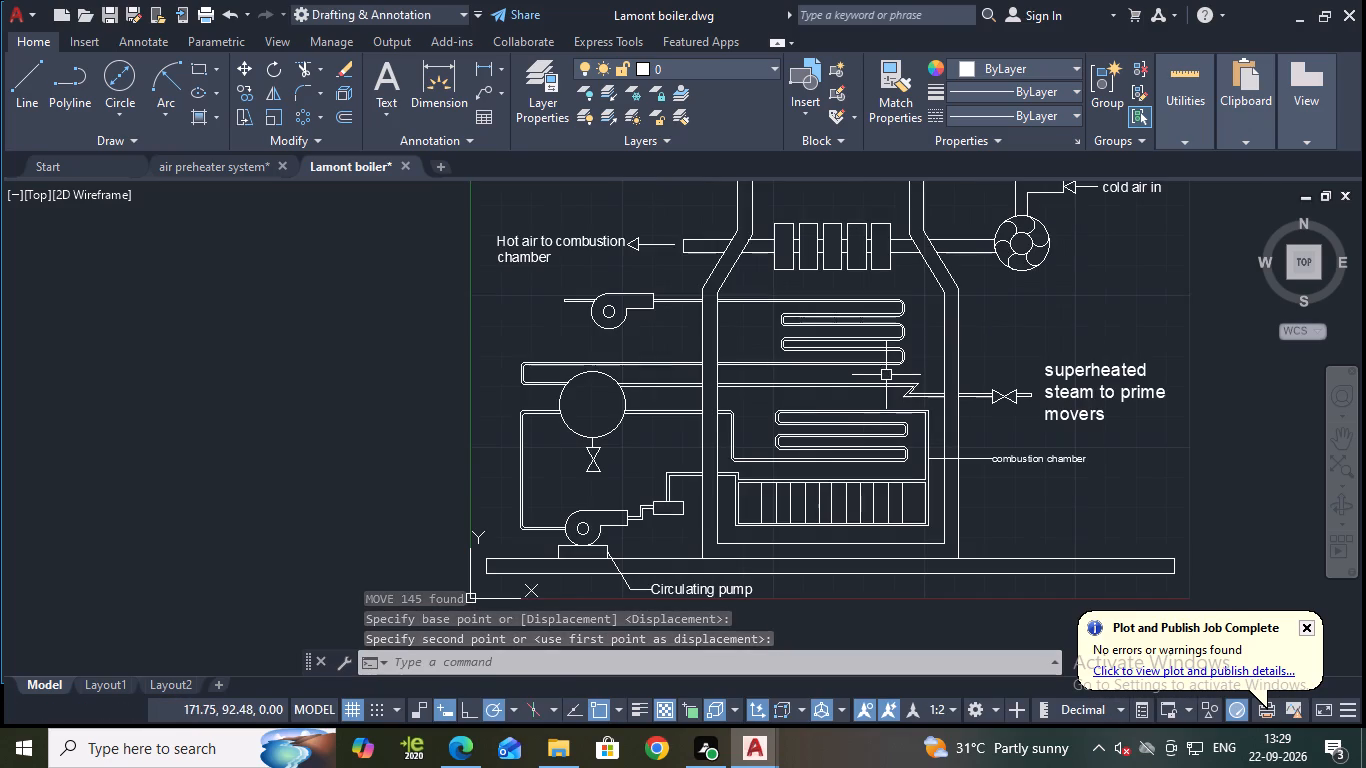
scroll(681, 330, "up", 1)
key("Escape")
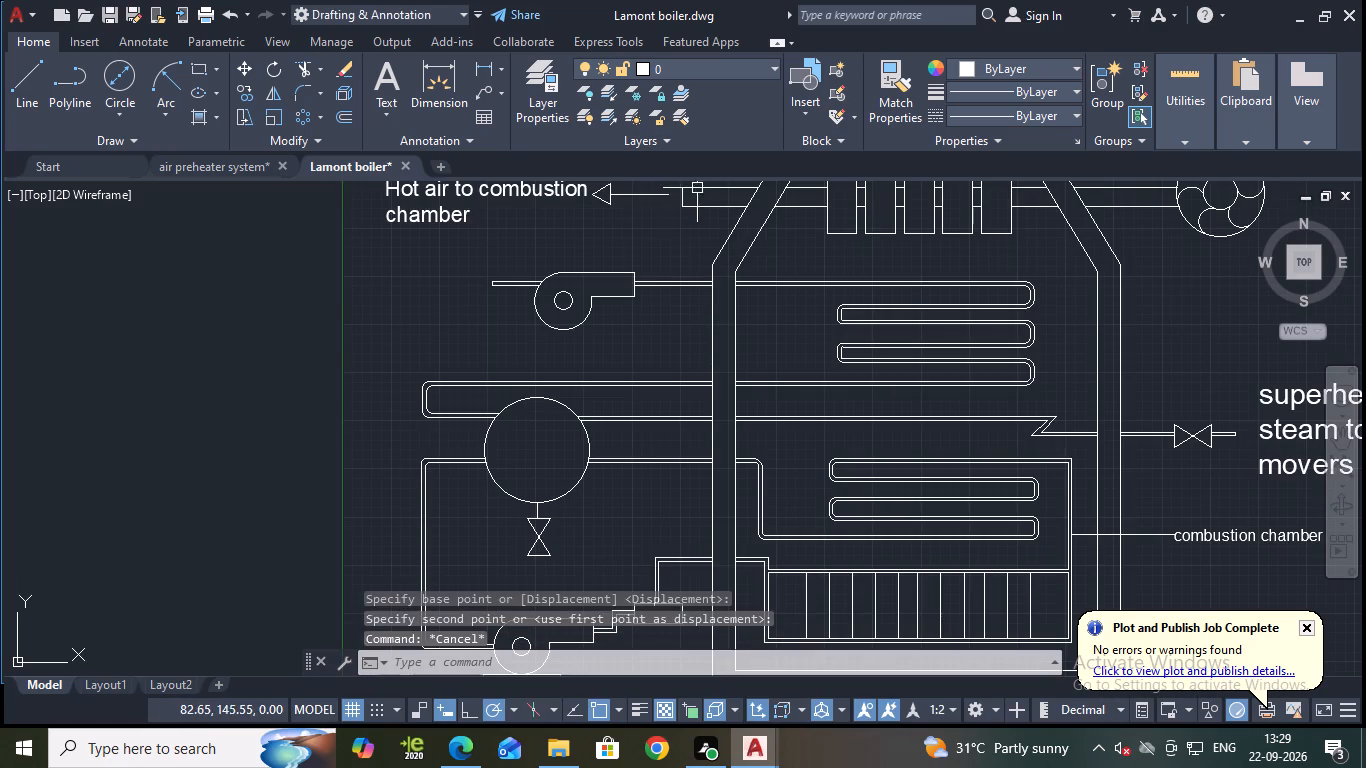
middle_click_drag(604, 430, 686, 340)
middle_click_drag(631, 496, 650, 448)
scroll(650, 448, "up", 1)
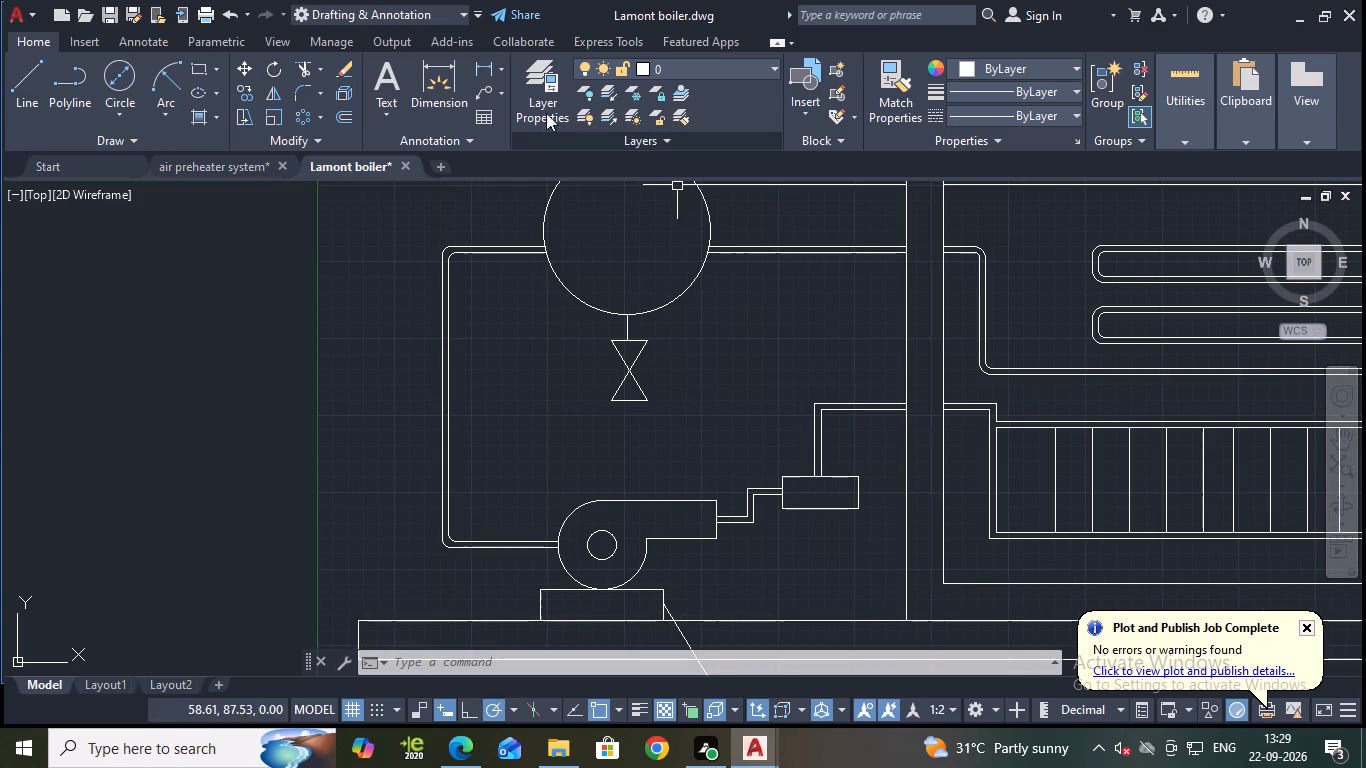
key("ctrl+s")
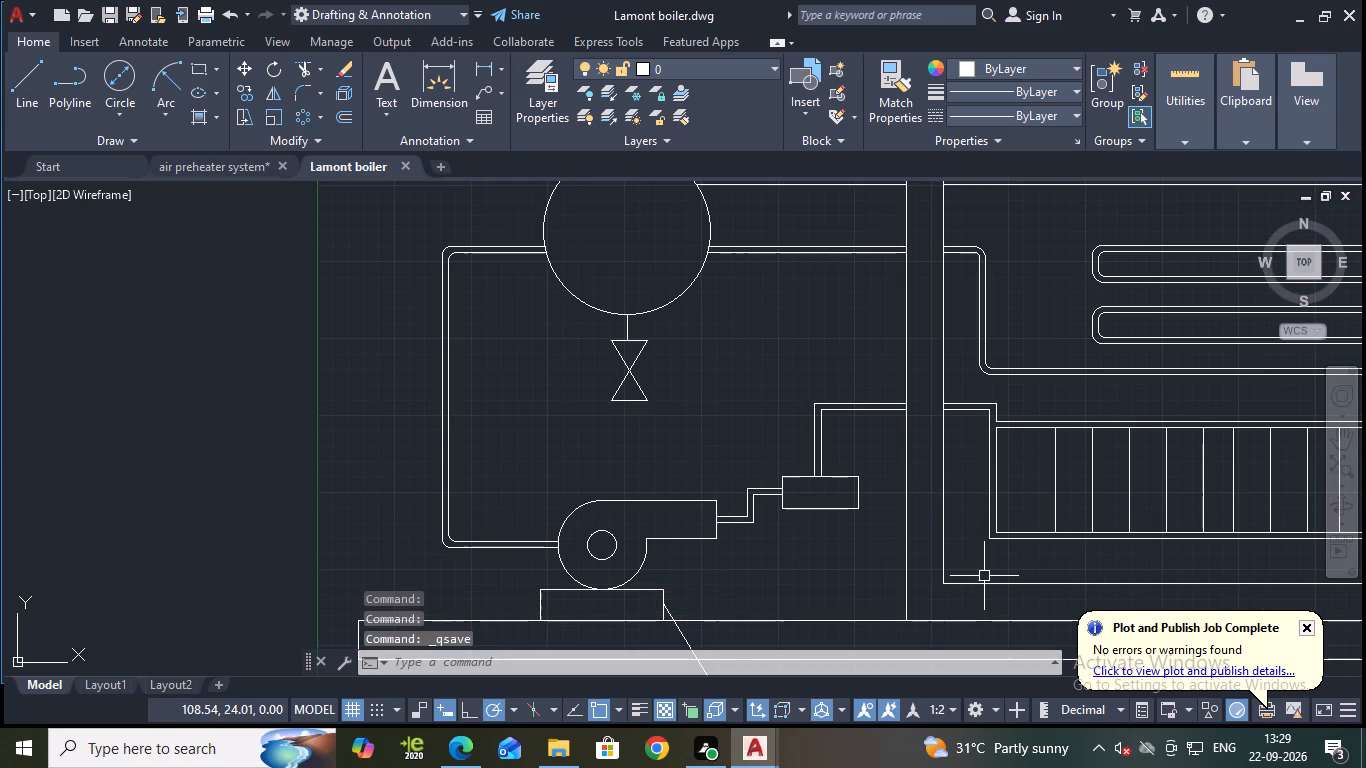
Add the multiline text "sludge" at height 4.00 just below the valve under the circular drum.
type("mt")
left_click(1084, 464)
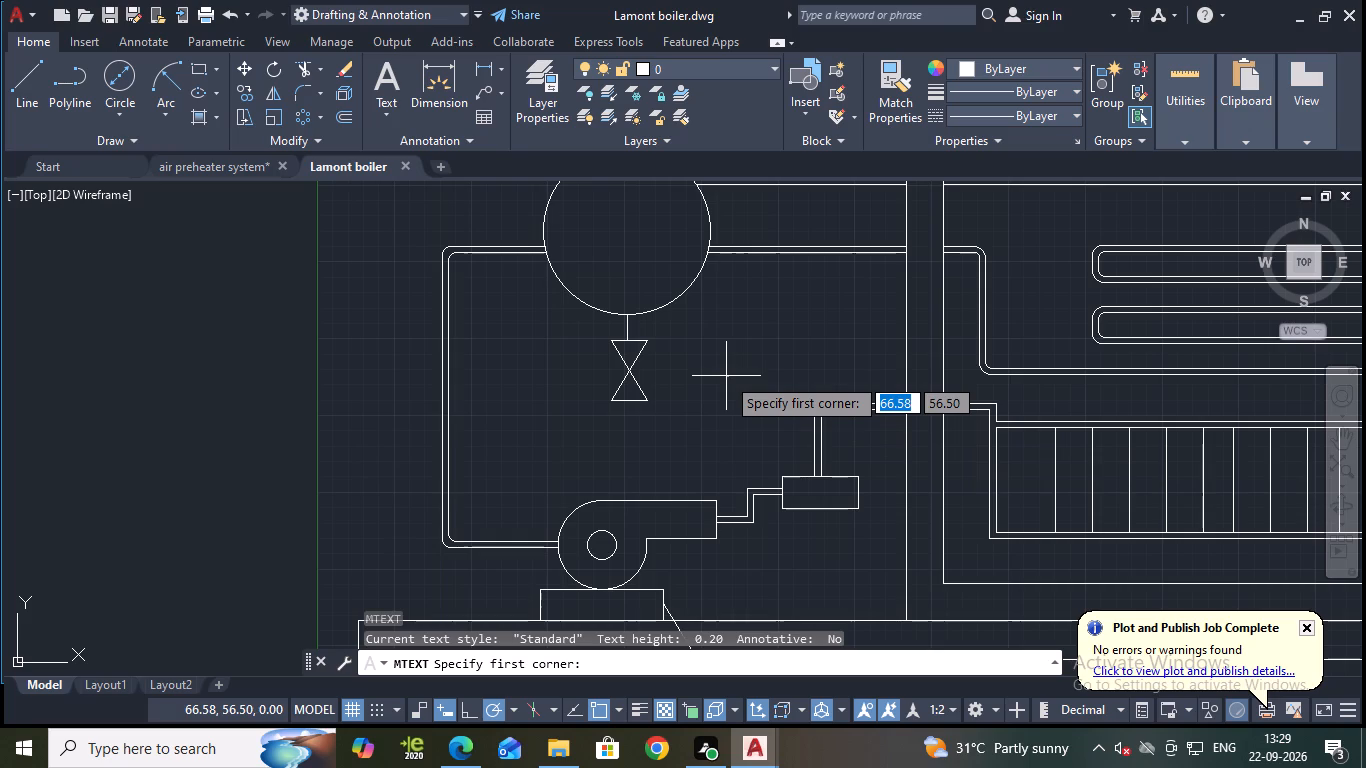
left_click(568, 415)
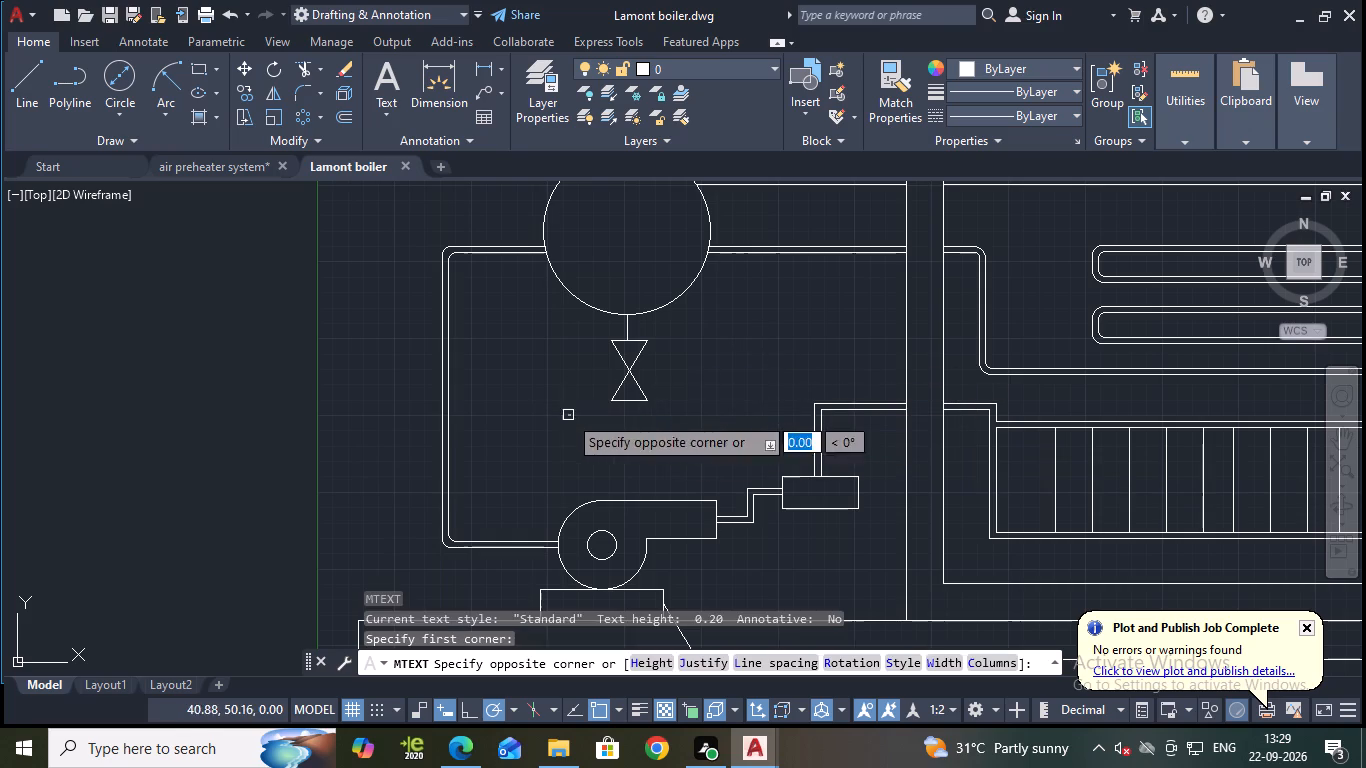
left_click(723, 454)
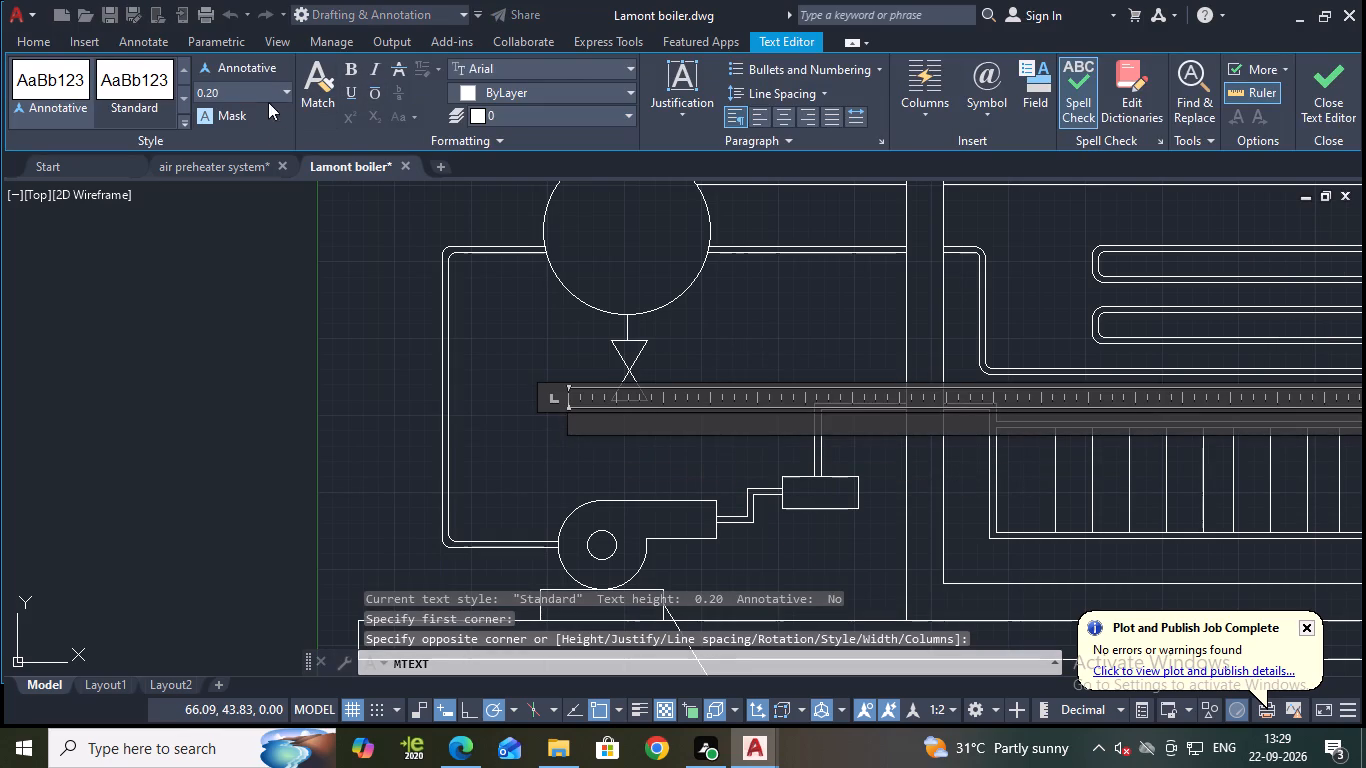
left_click(288, 95)
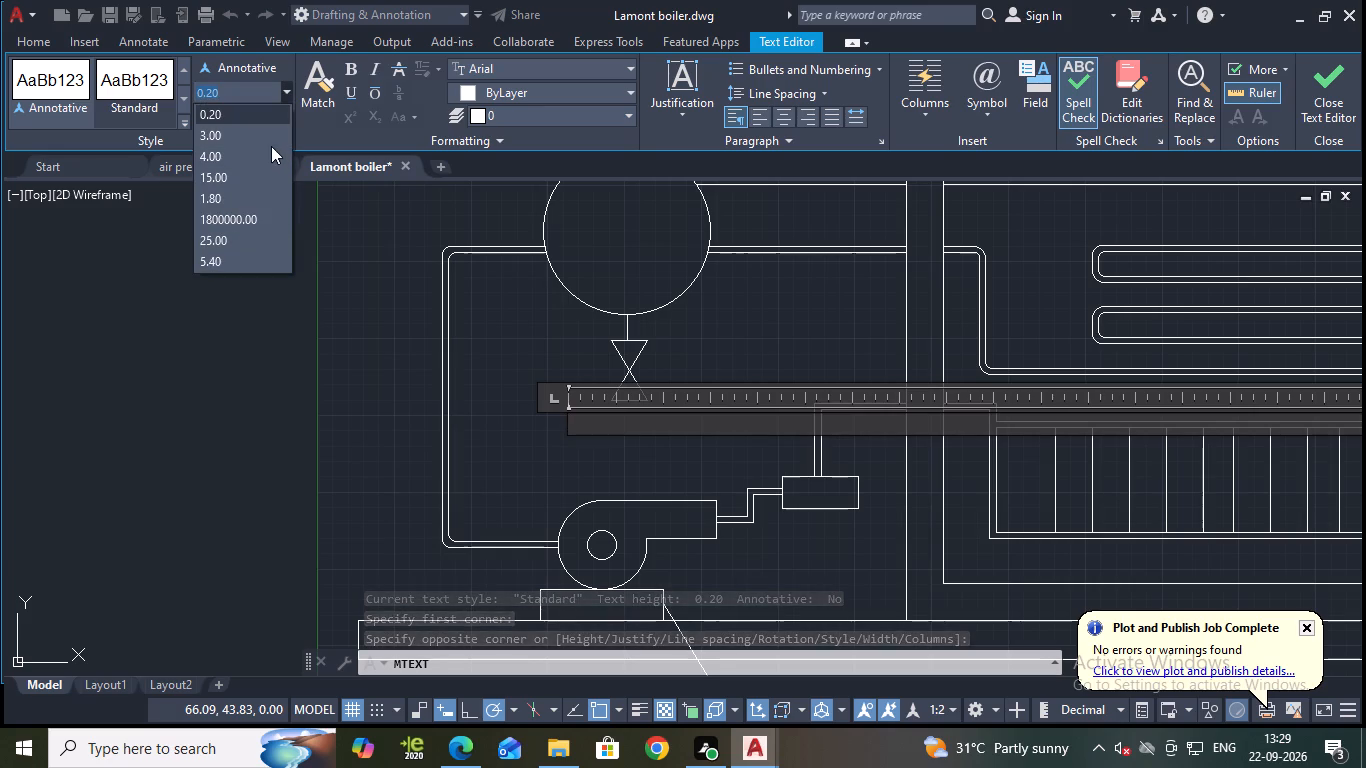
left_click(237, 156)
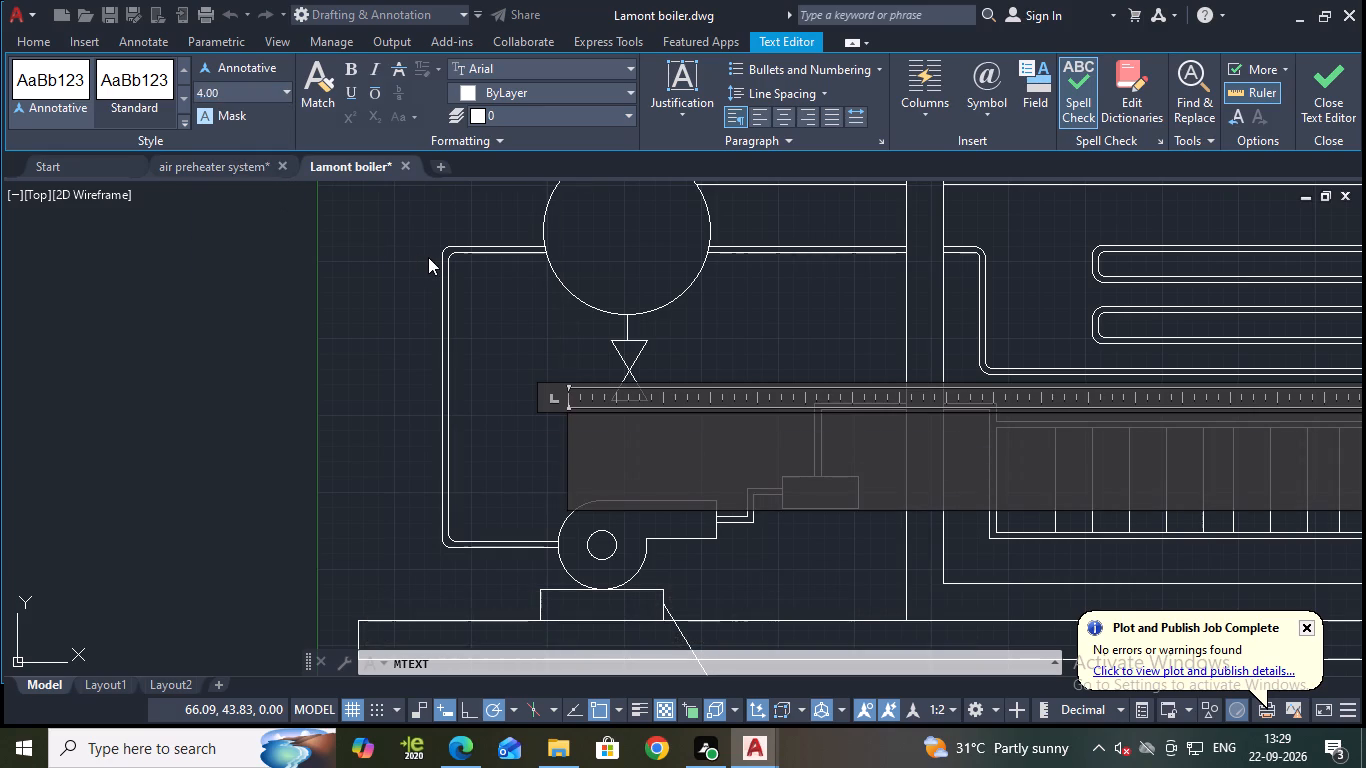
type("sl")
type("ud")
type("ge")
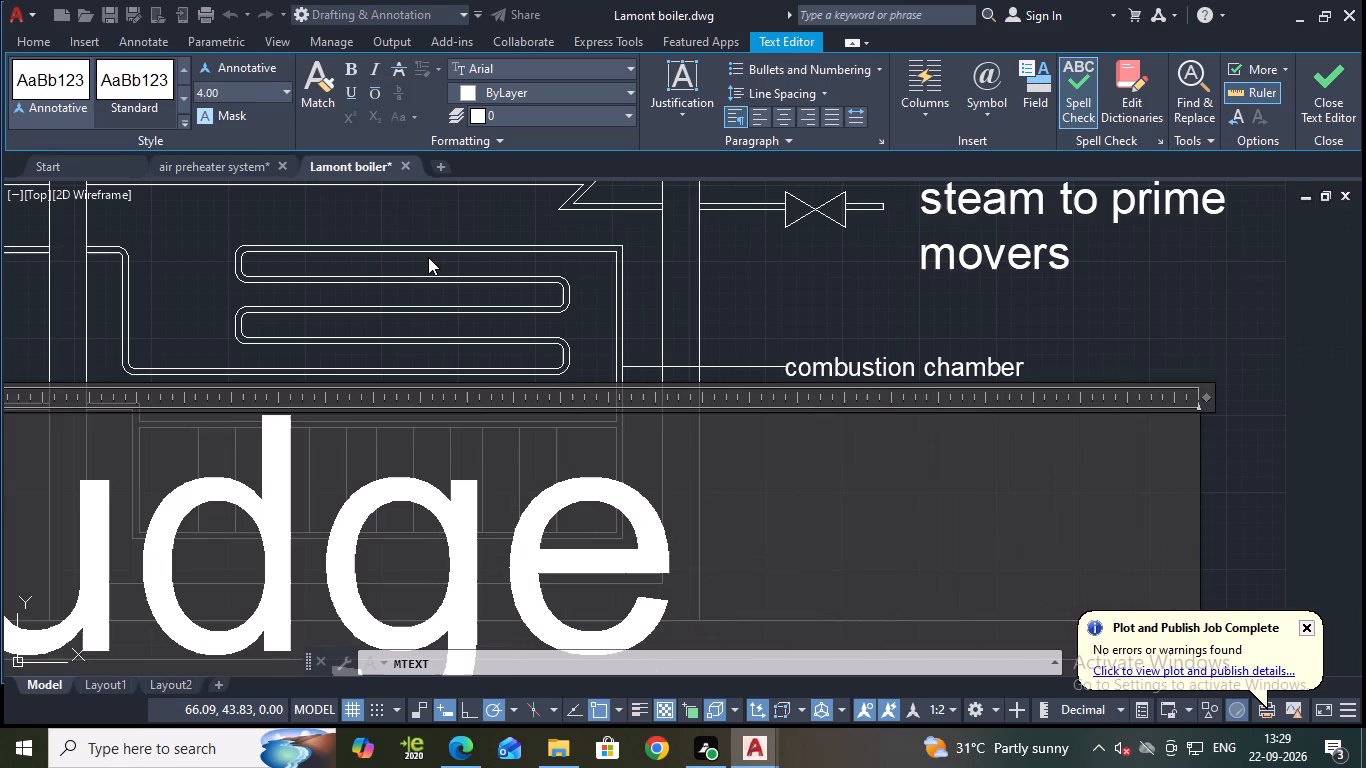
left_click(1322, 100)
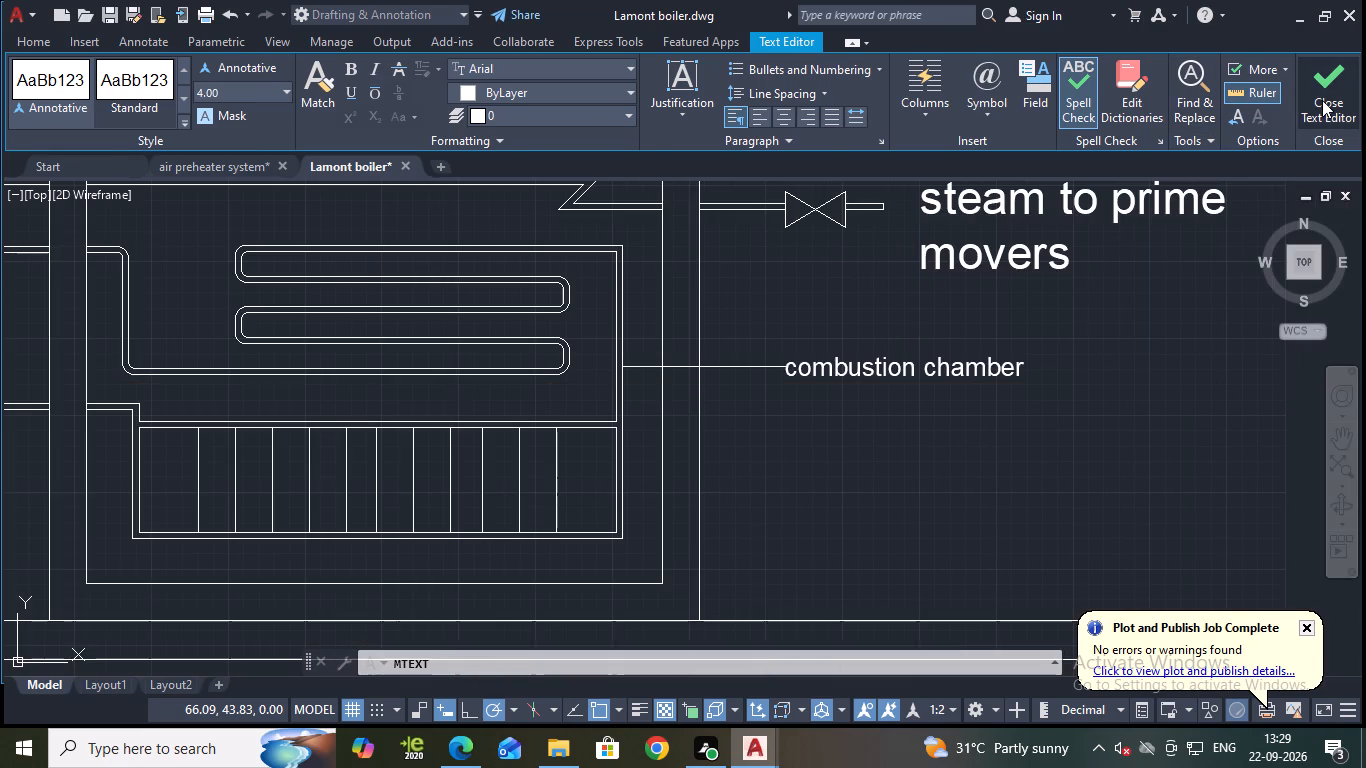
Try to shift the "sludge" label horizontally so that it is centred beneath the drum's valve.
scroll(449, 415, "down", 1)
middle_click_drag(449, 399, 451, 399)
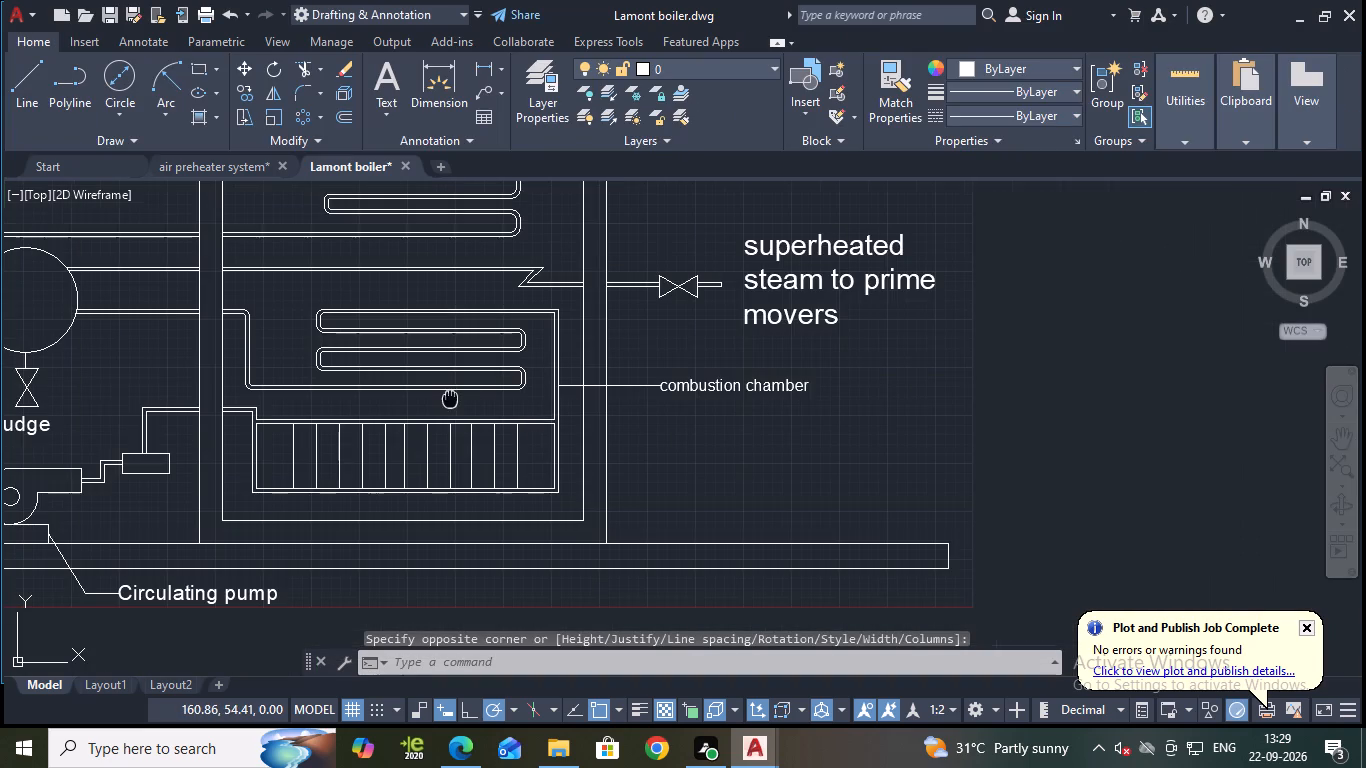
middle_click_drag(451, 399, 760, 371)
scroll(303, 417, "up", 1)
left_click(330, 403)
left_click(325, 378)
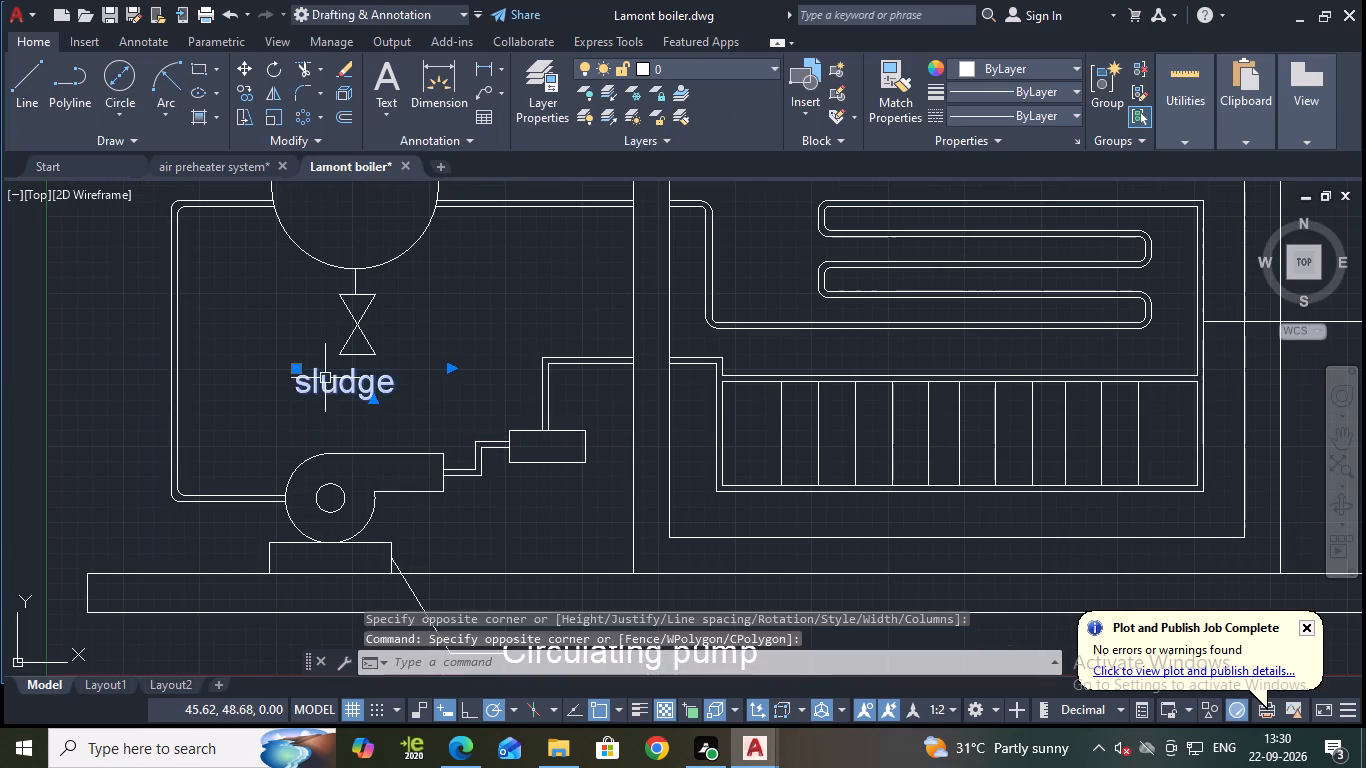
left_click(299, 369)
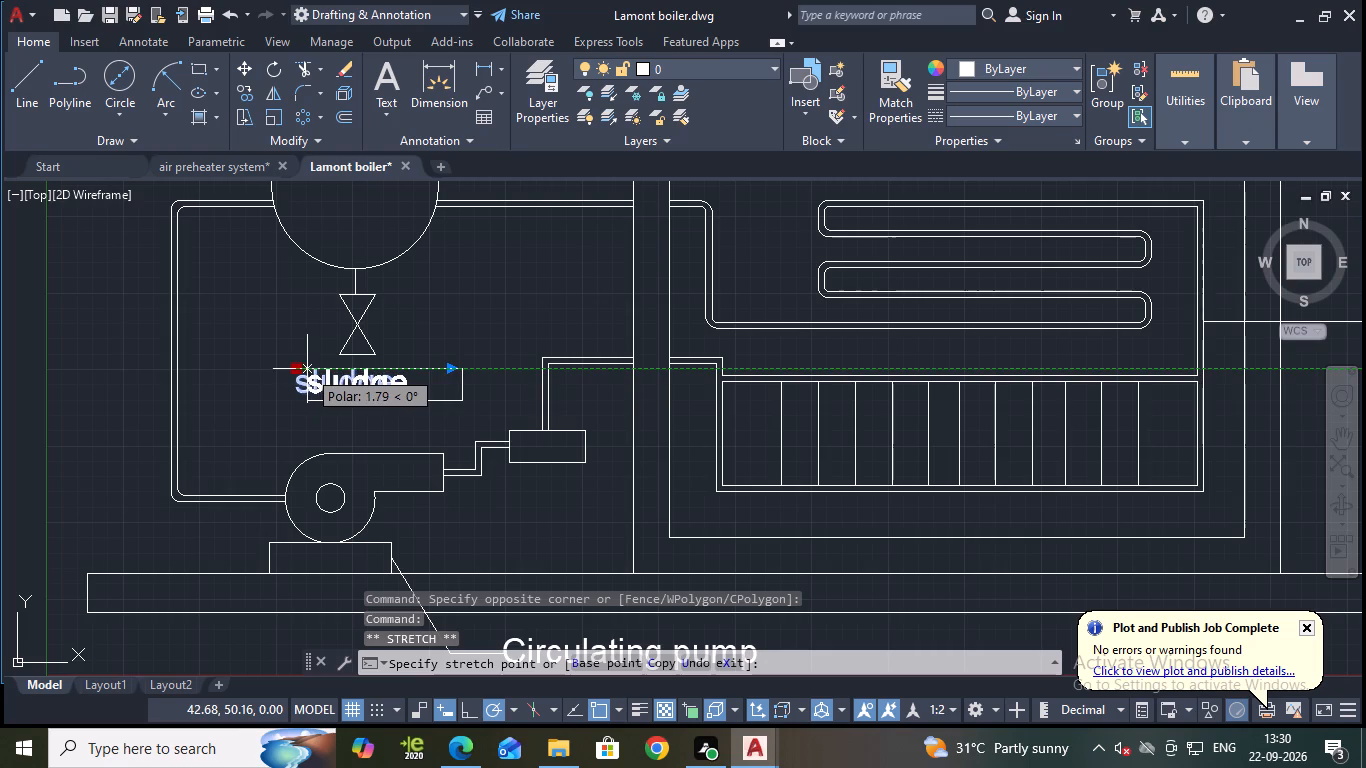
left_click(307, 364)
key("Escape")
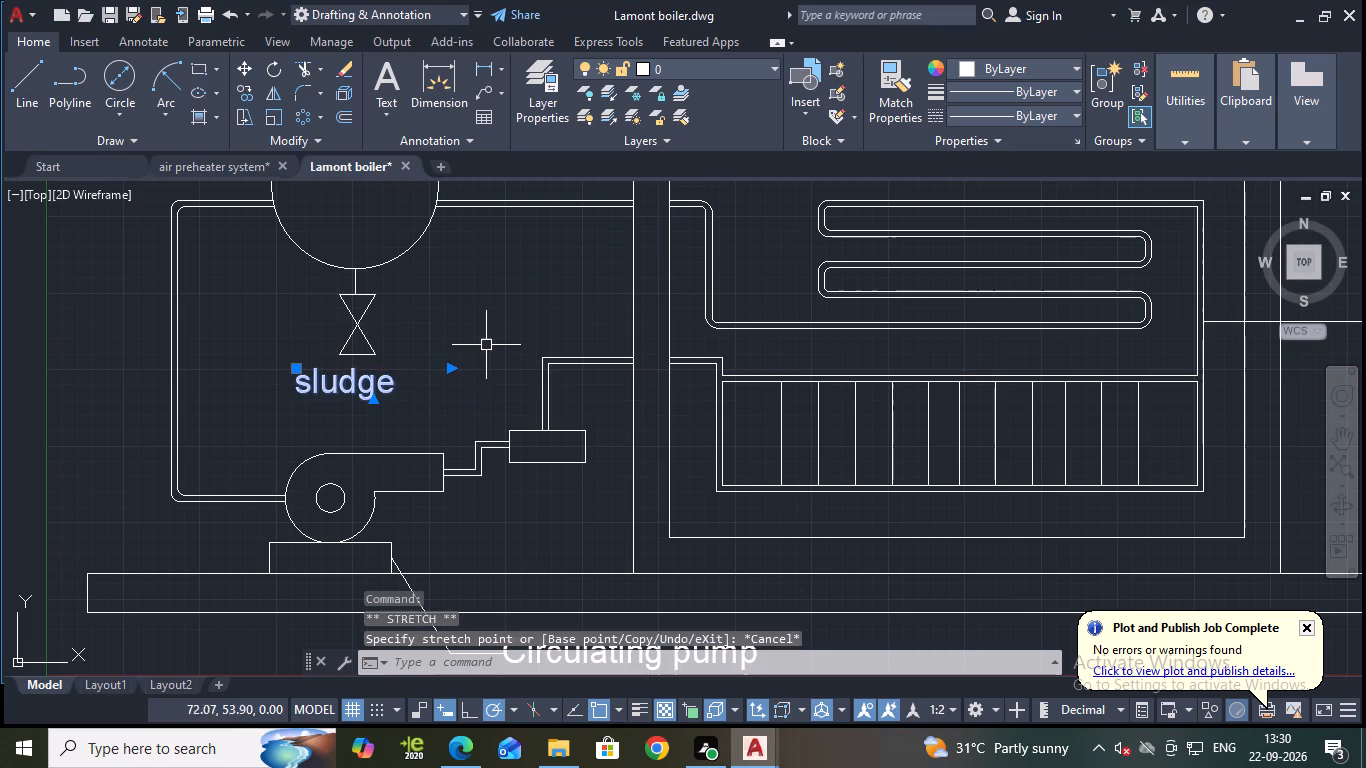
Review the labels around the combustion chamber and the lower part of the boiler drawing.
key("Escape")
scroll(518, 296, "down", 1)
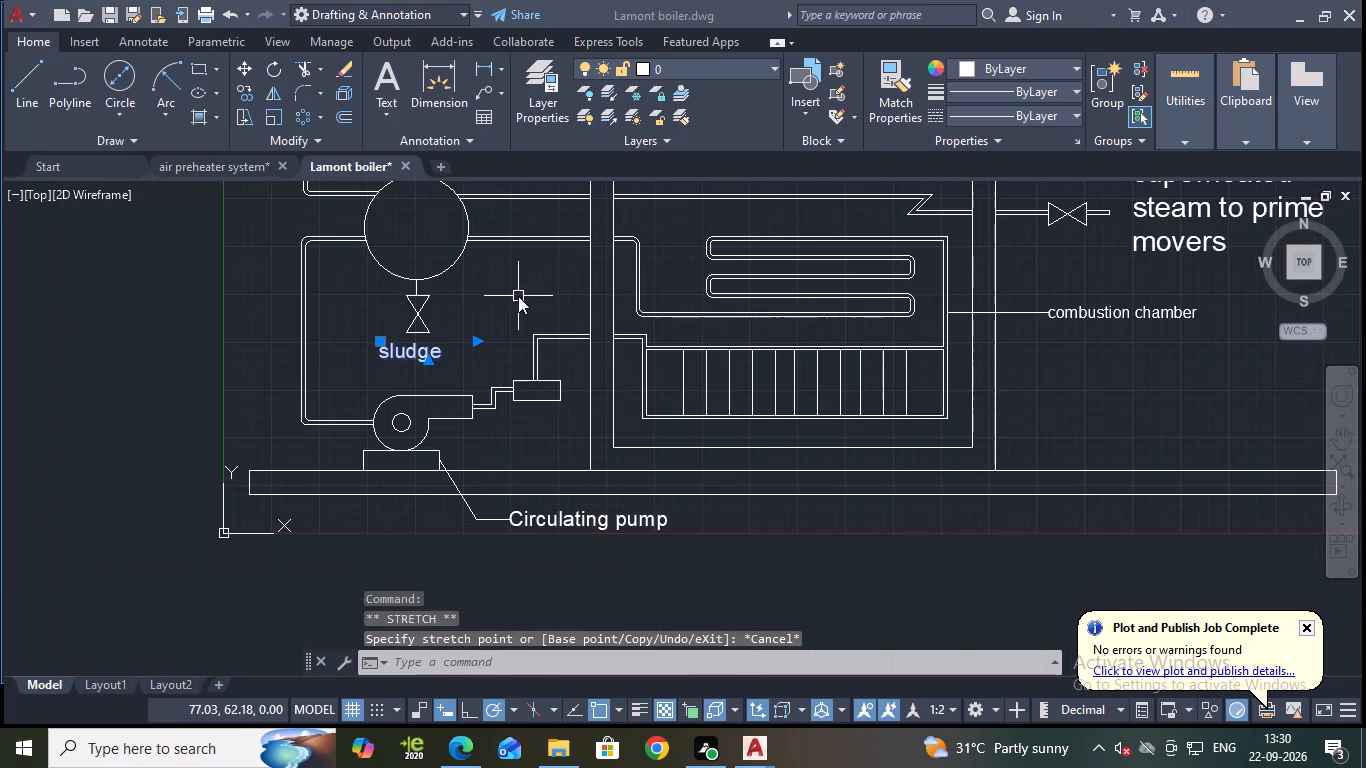
key("Escape")
left_click(1220, 405)
key("Escape")
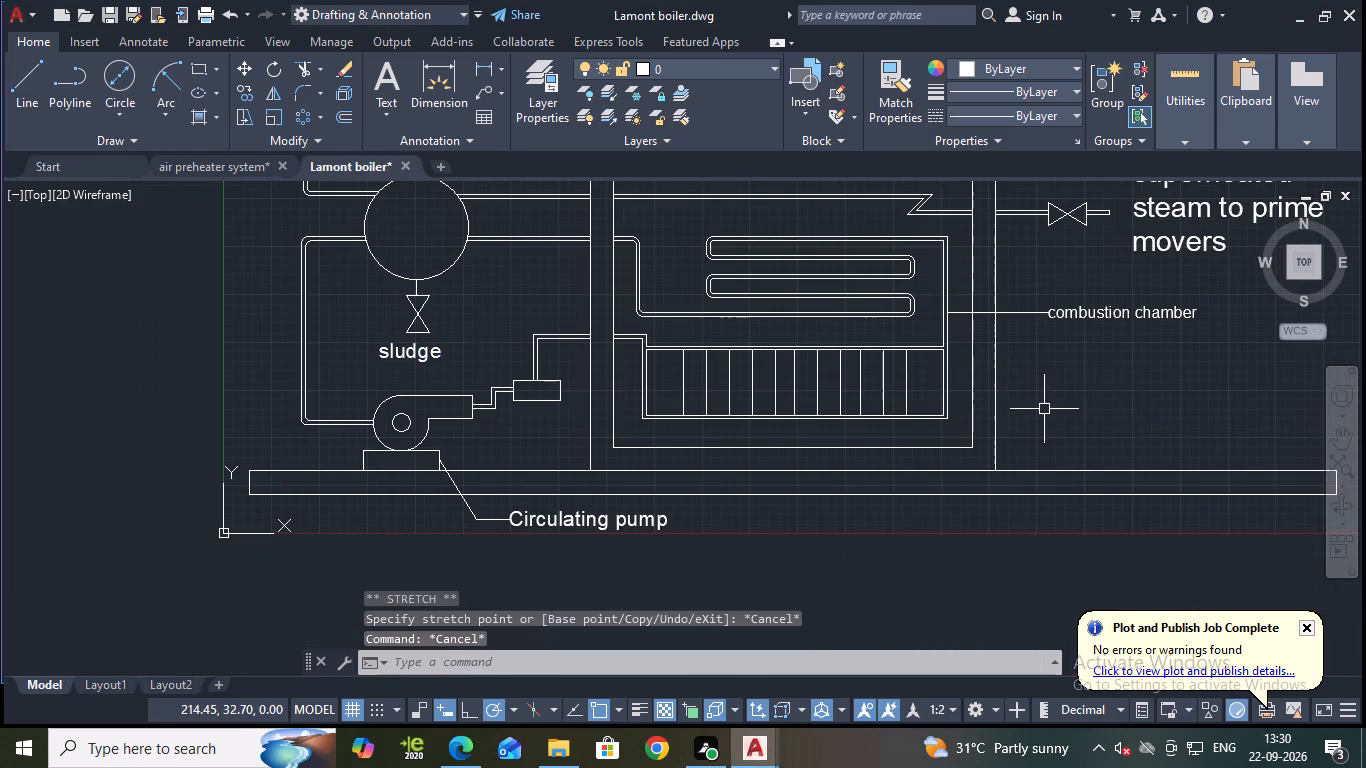
scroll(1118, 395, "up", 1)
middle_click_drag(1118, 392, 1127, 440)
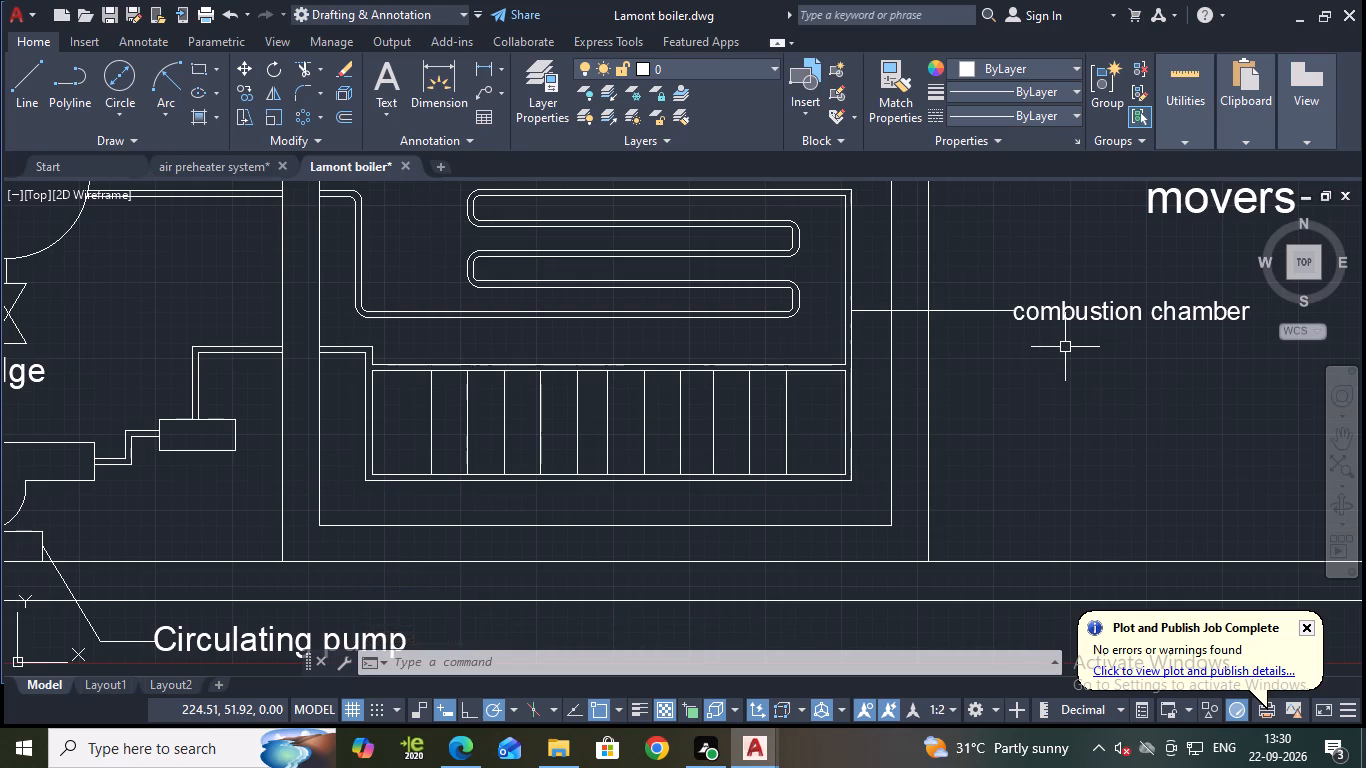
scroll(1065, 347, "down", 1)
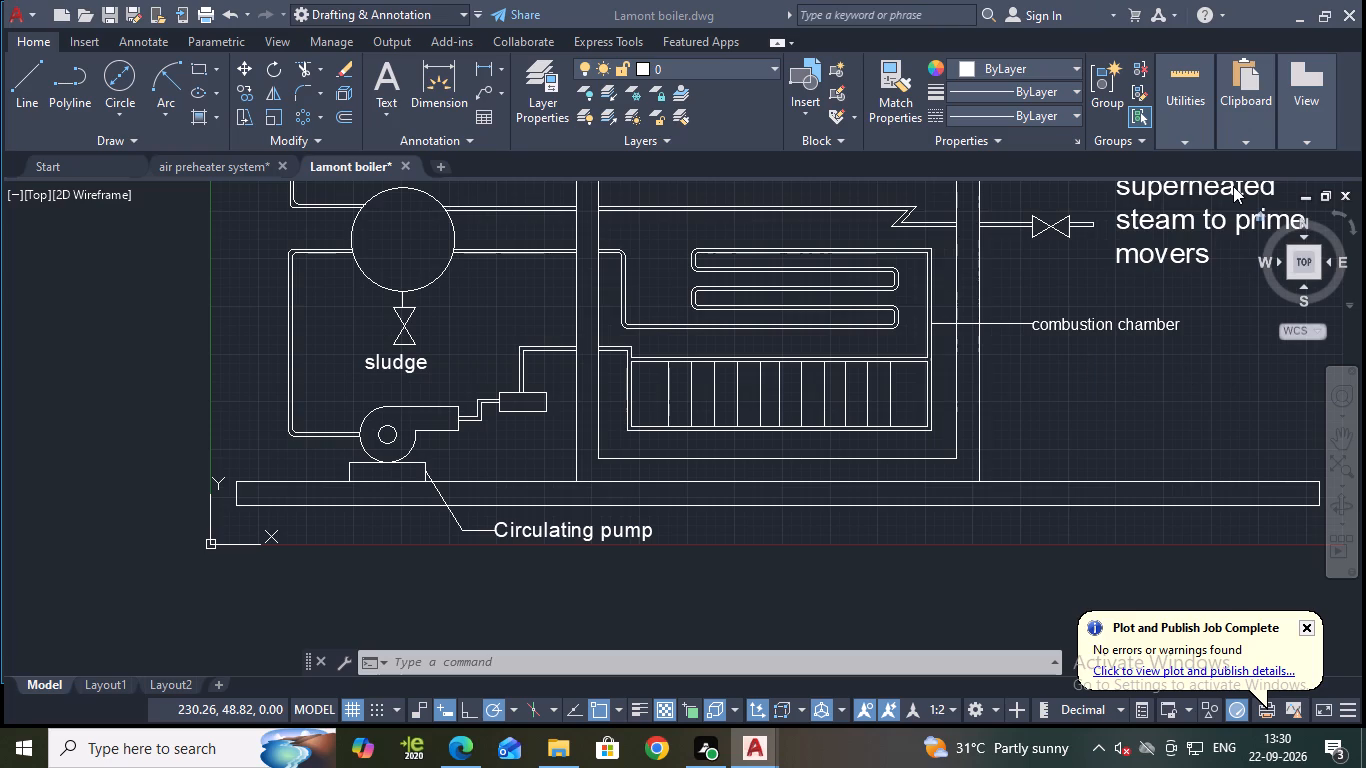
scroll(1238, 138, "down", 2)
scroll(1115, 293, "up", 1)
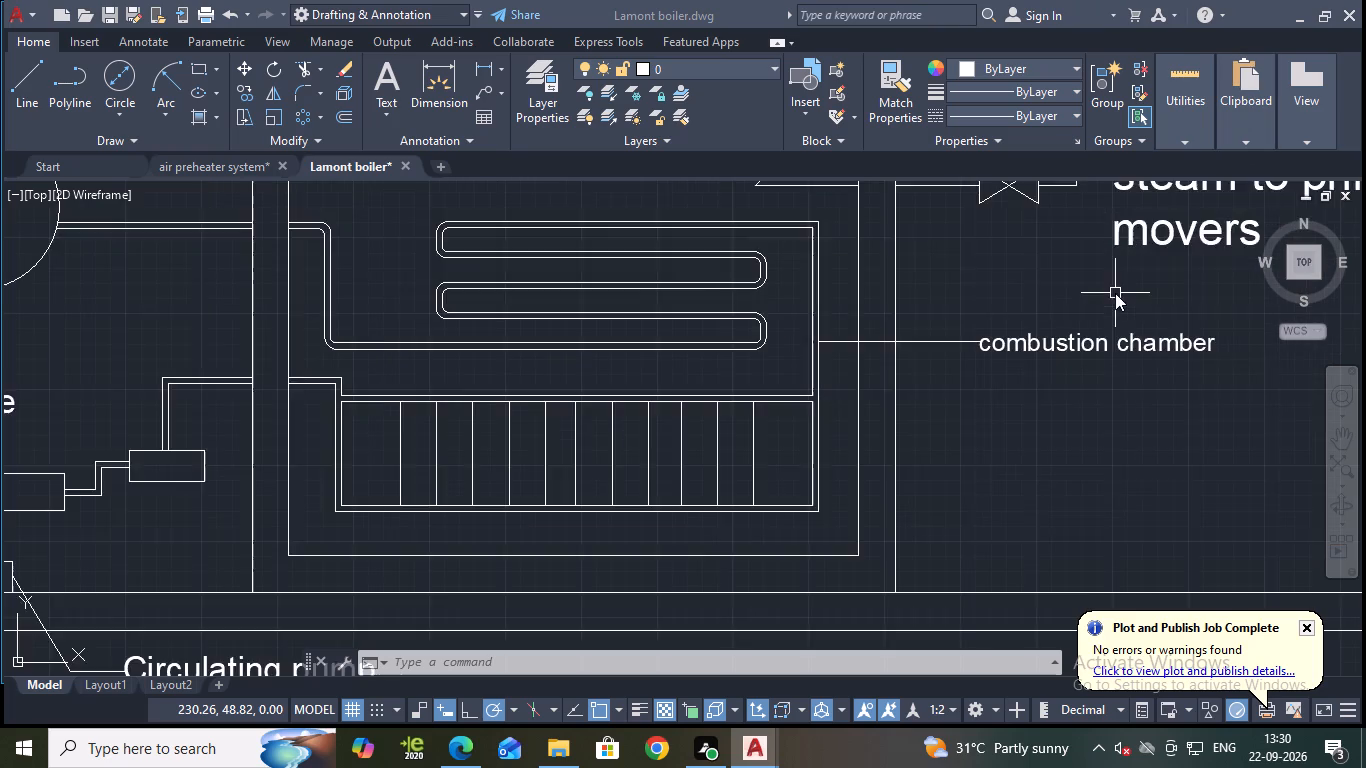
scroll(1115, 293, "down", 1)
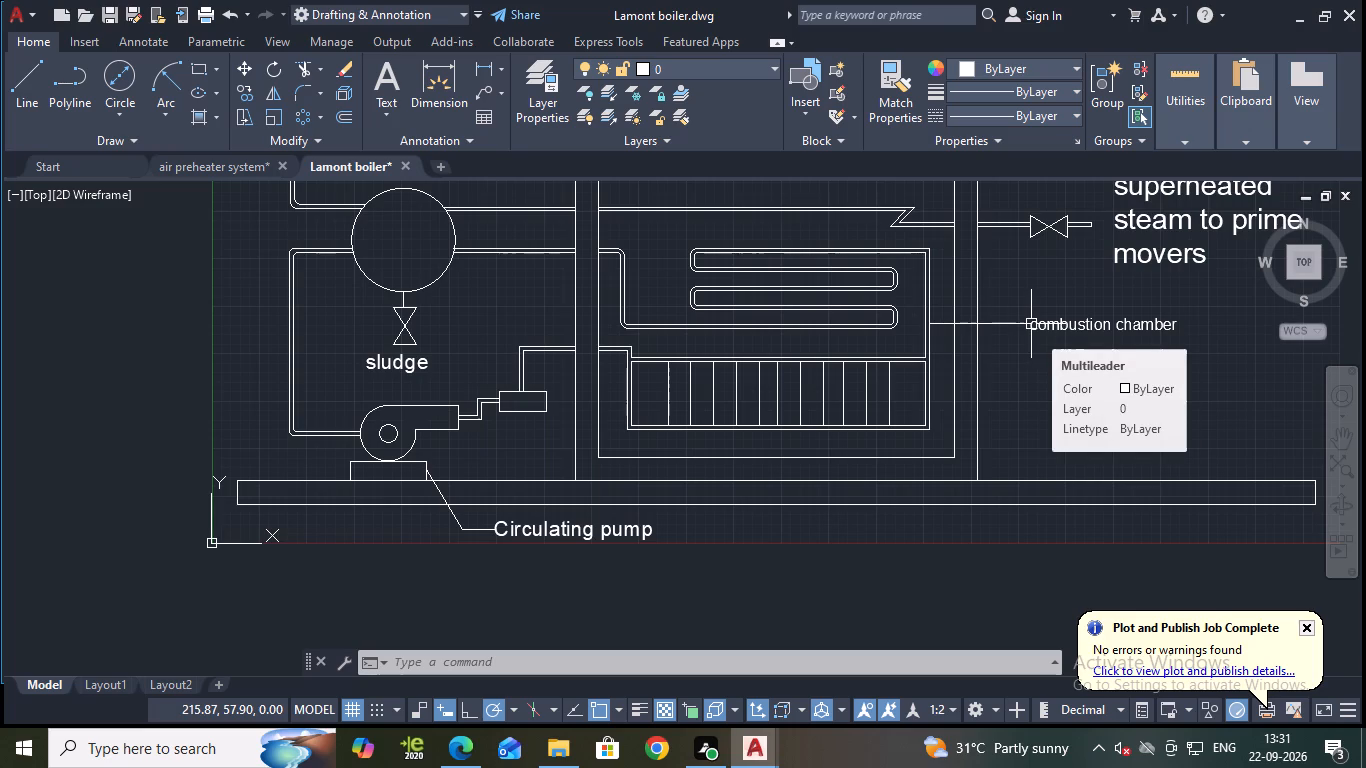
scroll(978, 345, "down", 1)
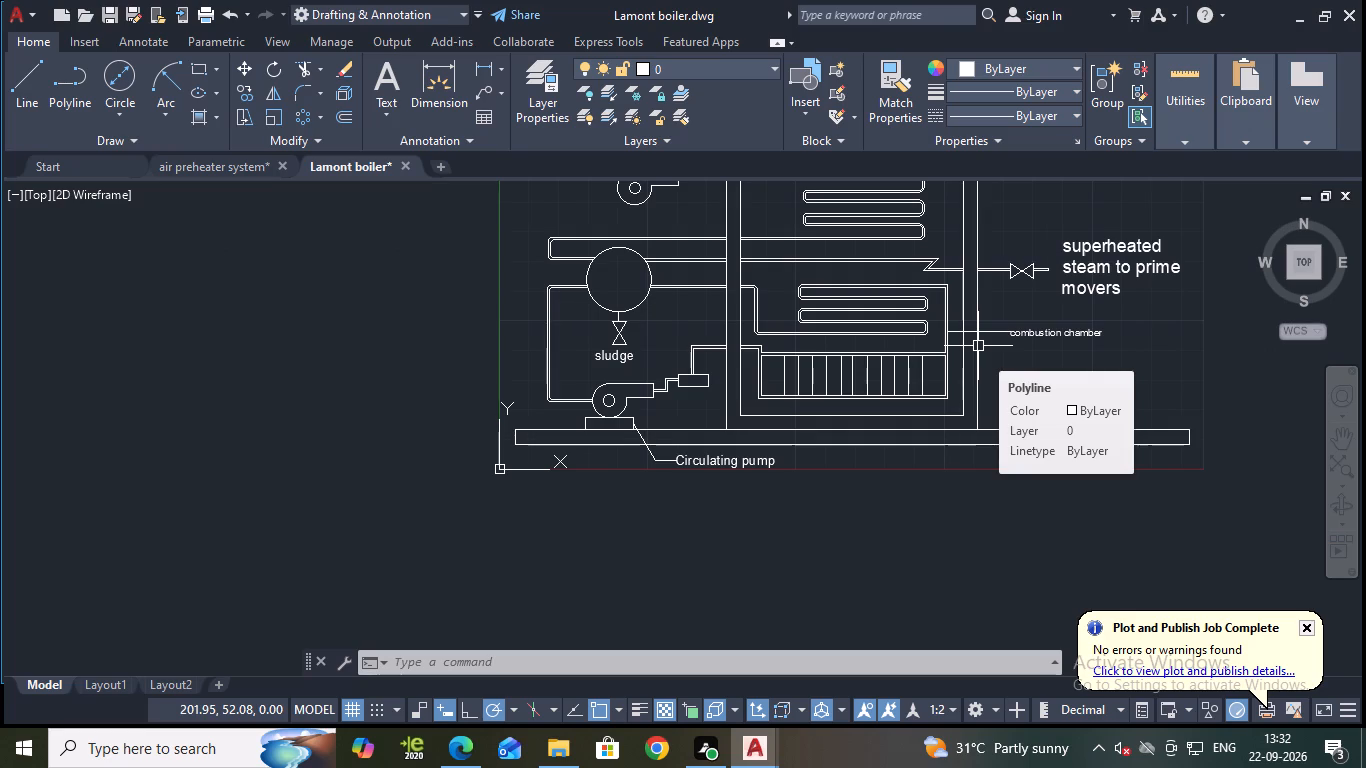
Add a multileader labelled "Distributing heater" at text height 4.00, pointing to the bottom edge of the small rectangular box after the circulating pump.
scroll(932, 297, "up", 1)
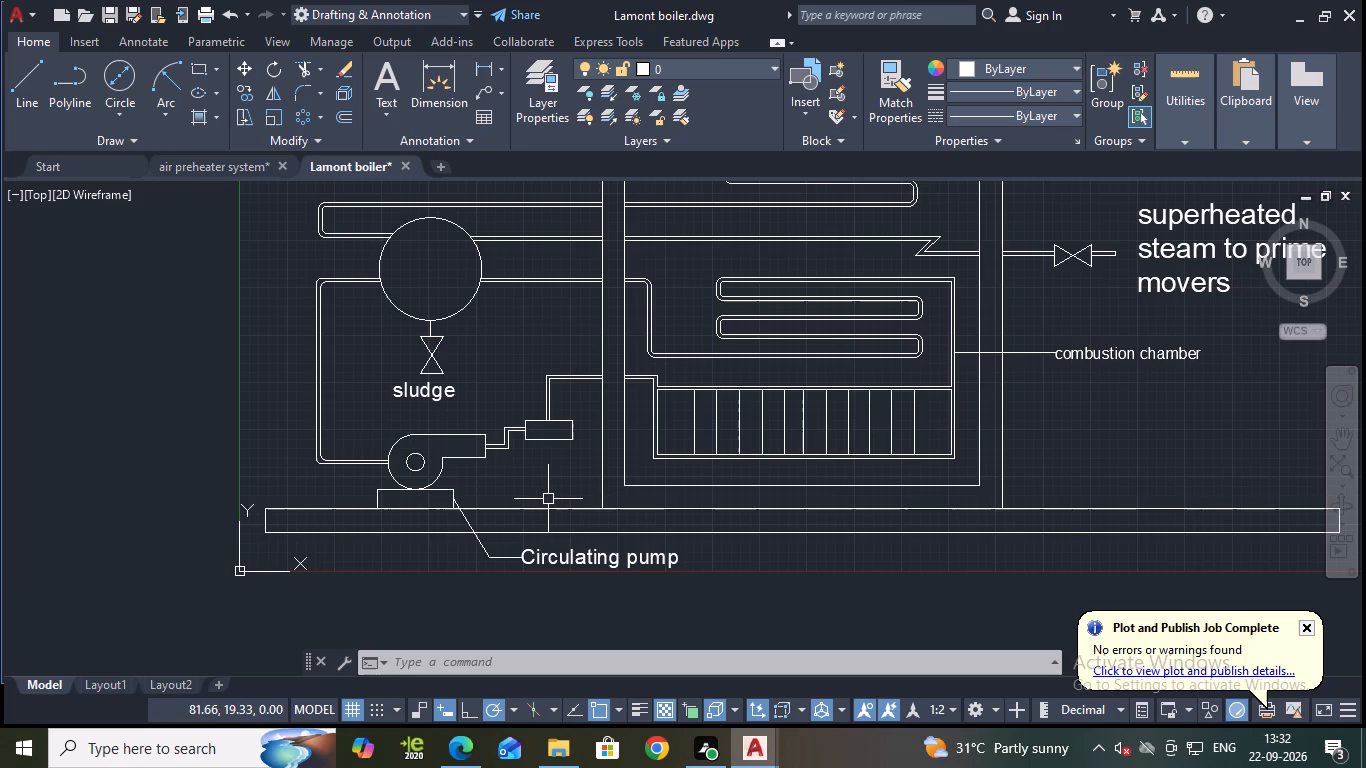
scroll(548, 499, "up", 1)
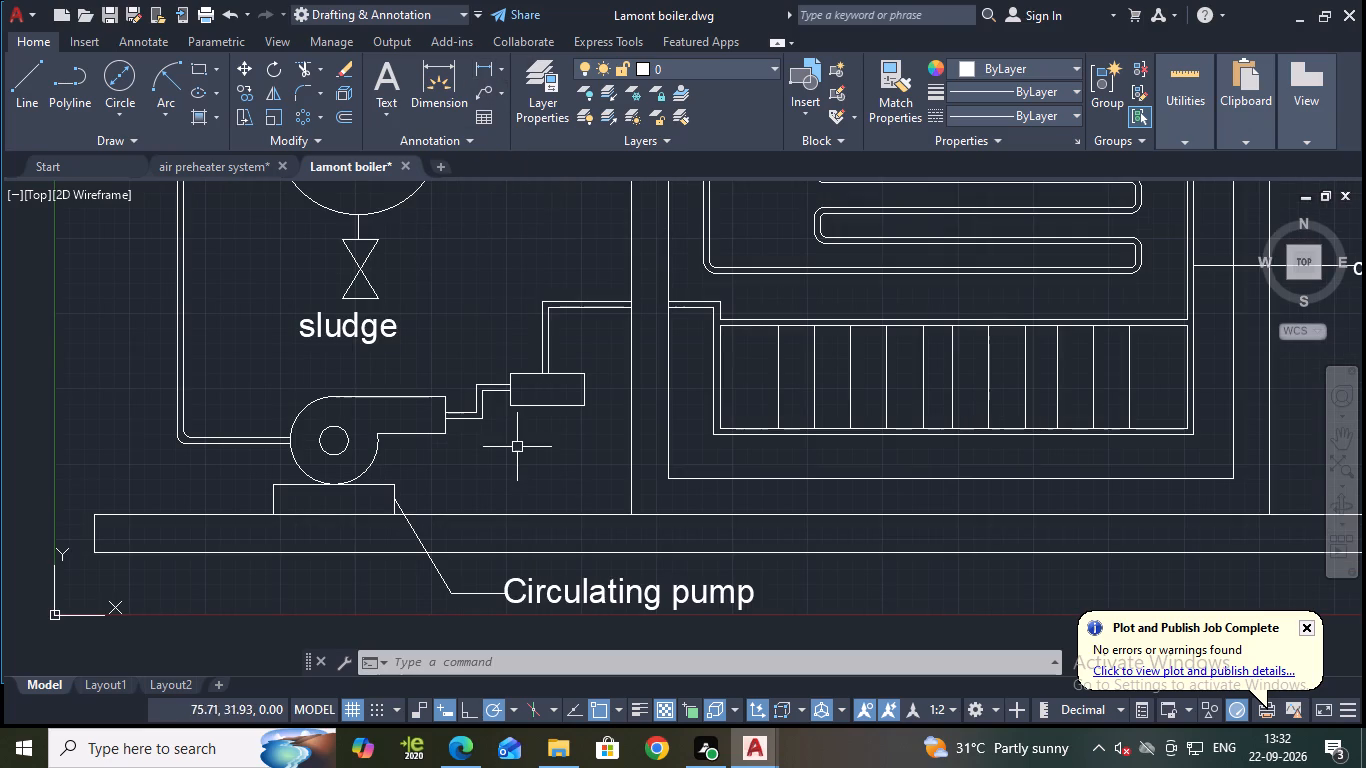
left_click(481, 98)
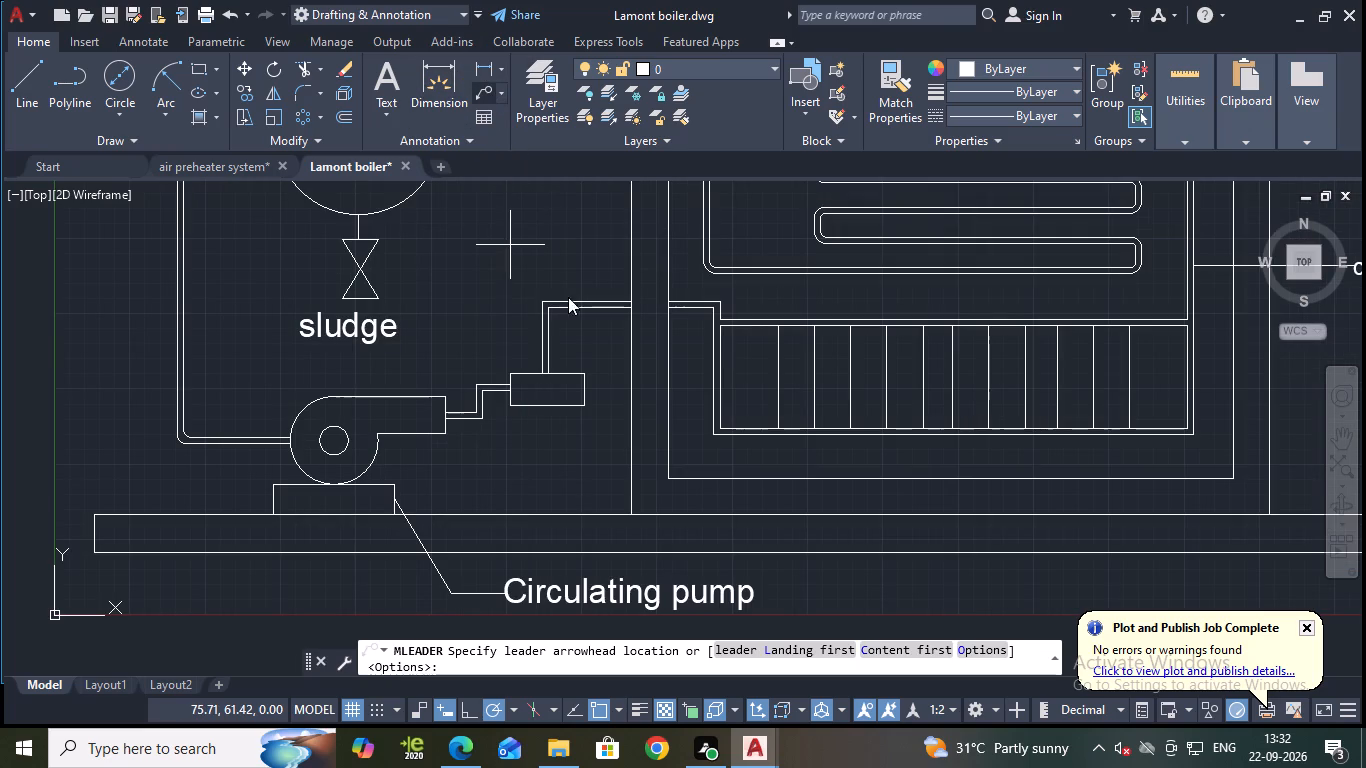
left_click(538, 405)
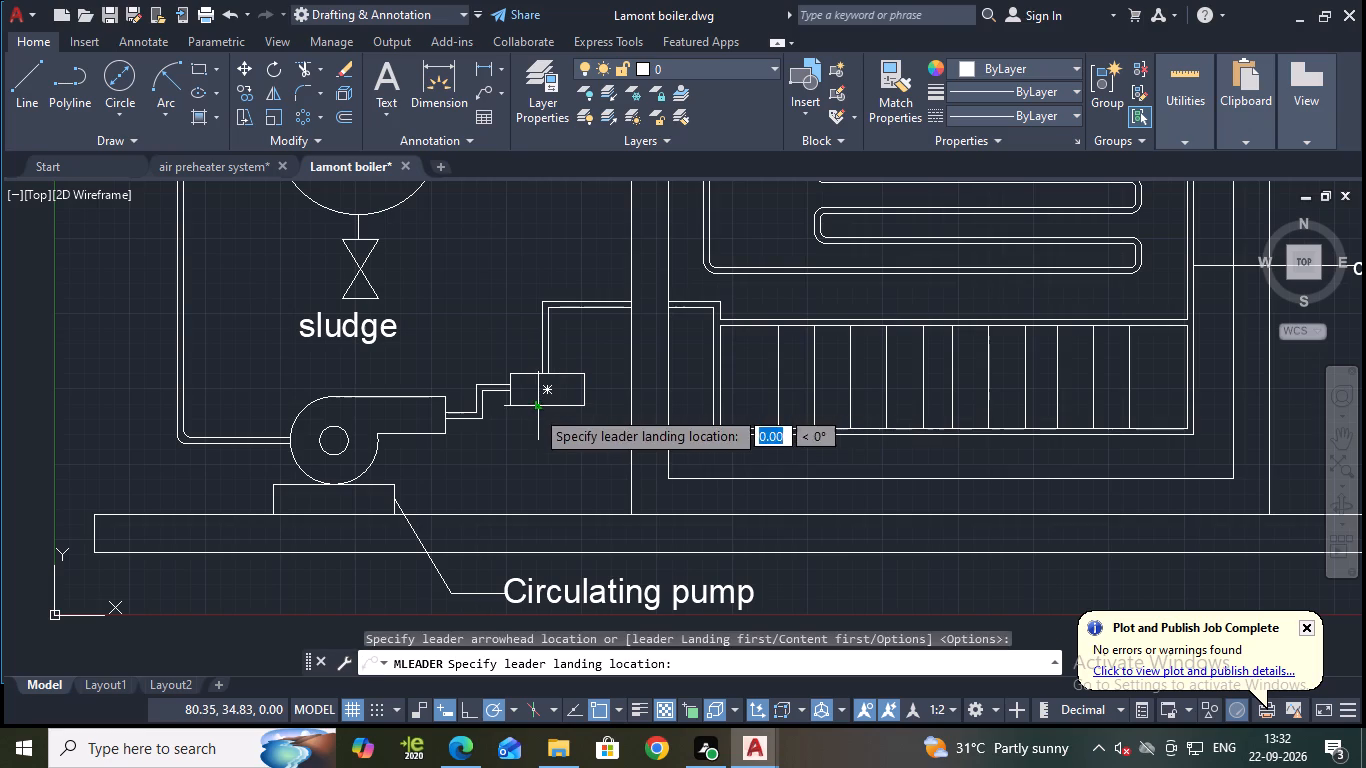
left_click(470, 442)
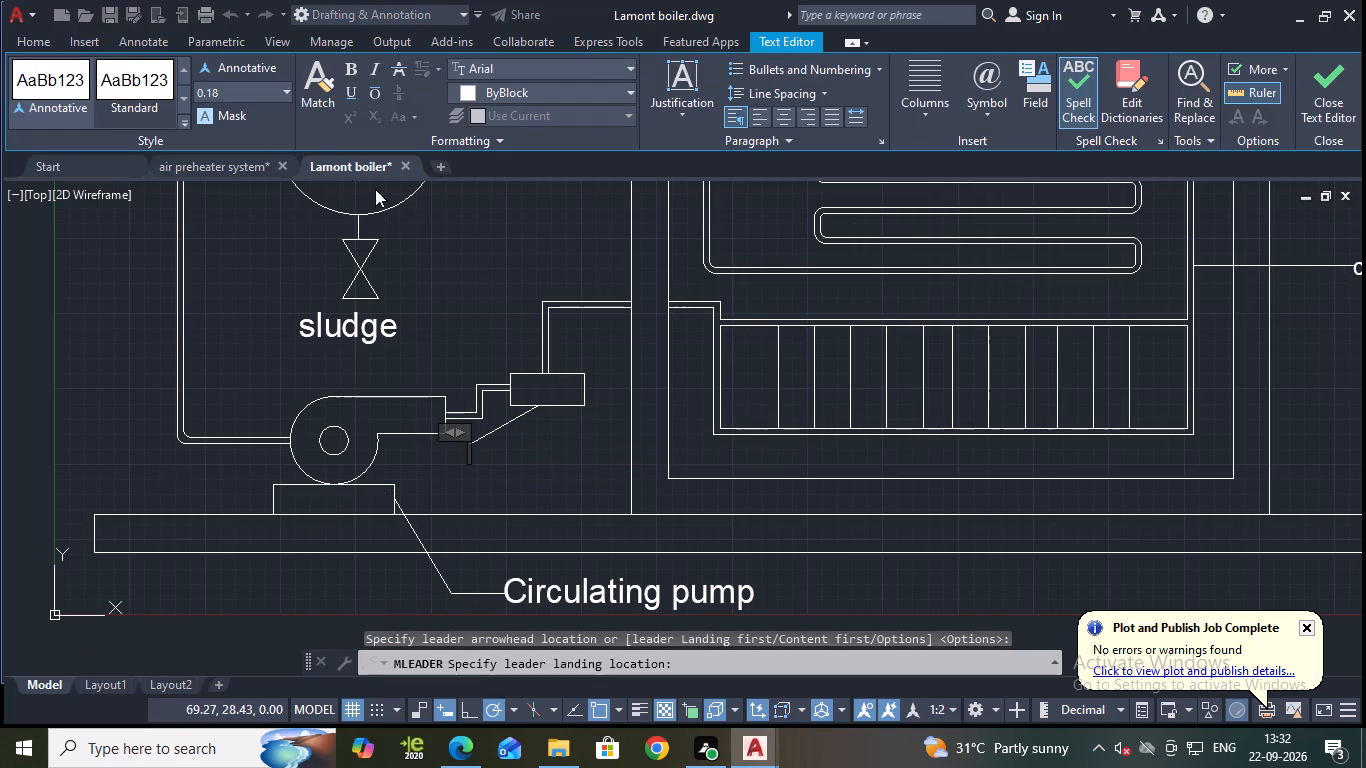
left_click(282, 95)
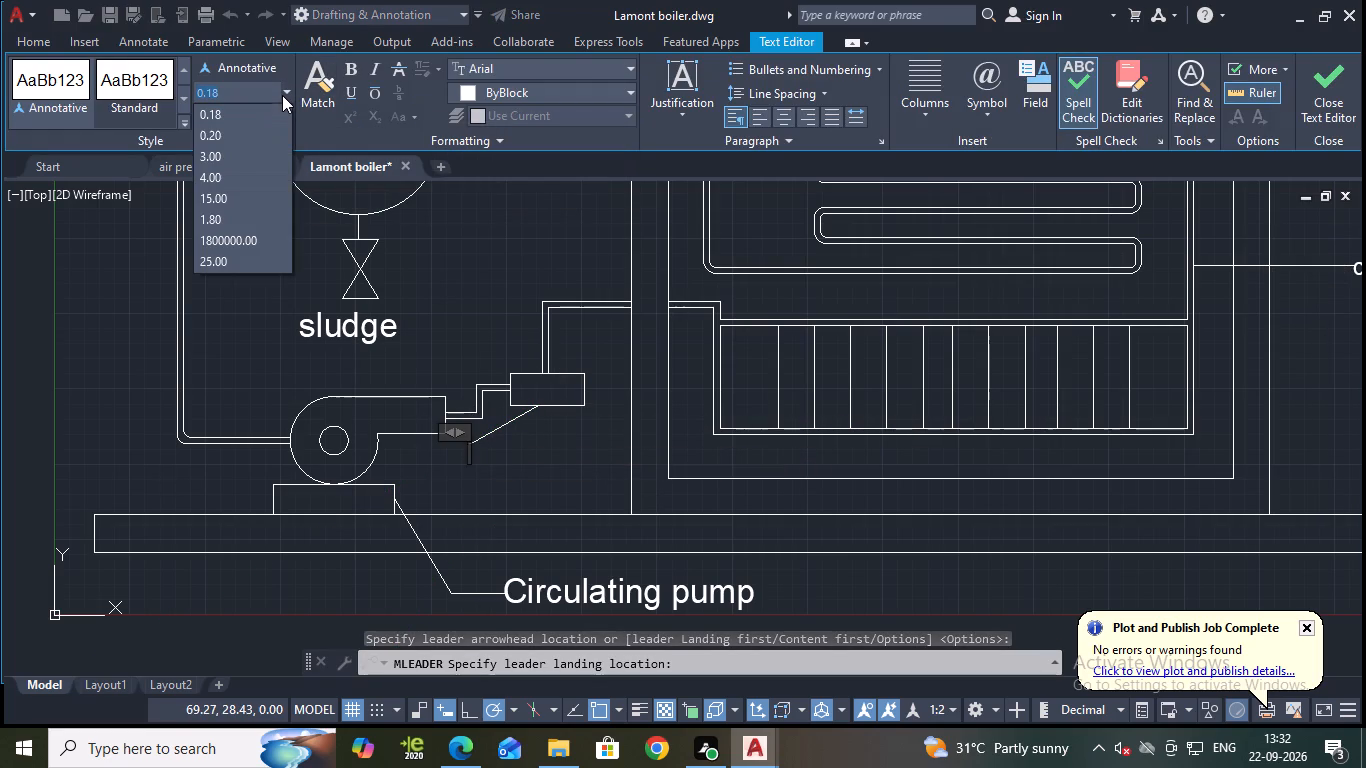
left_click(229, 170)
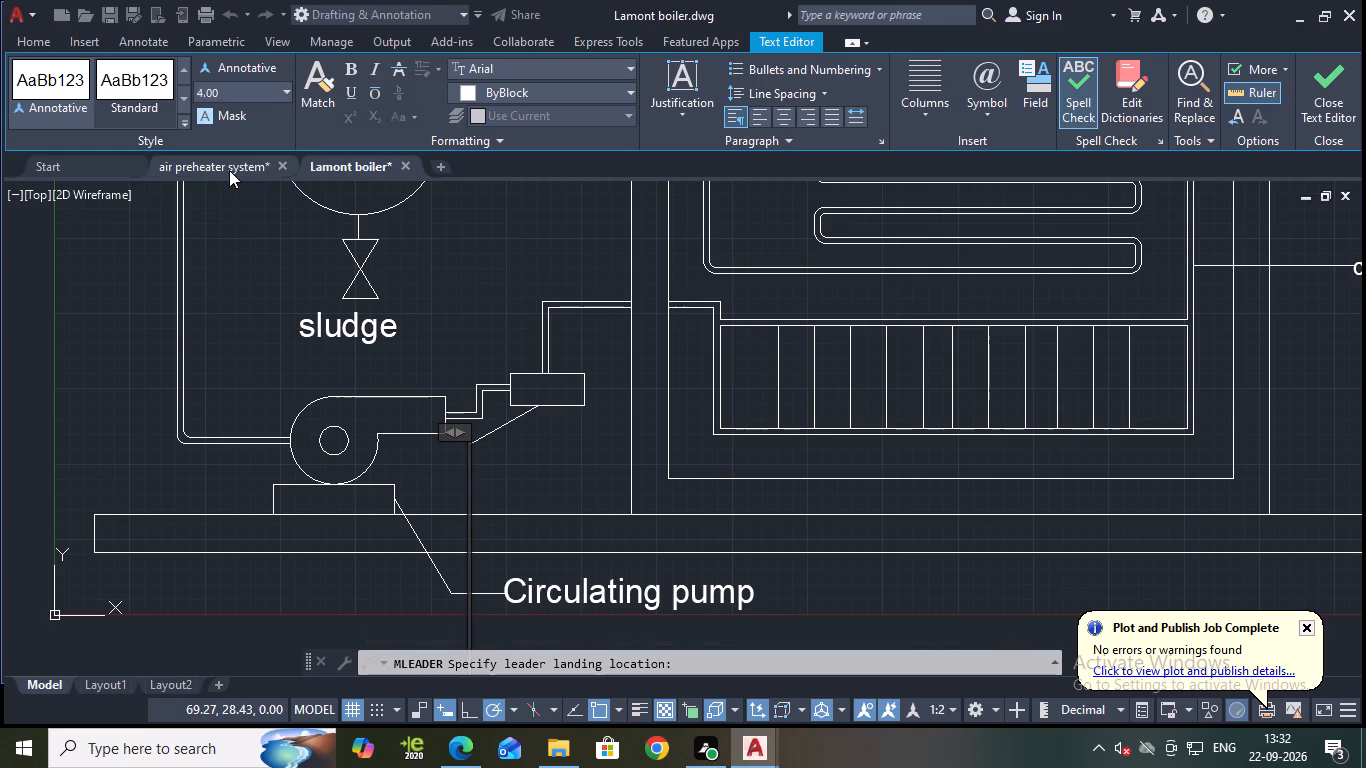
type("di")
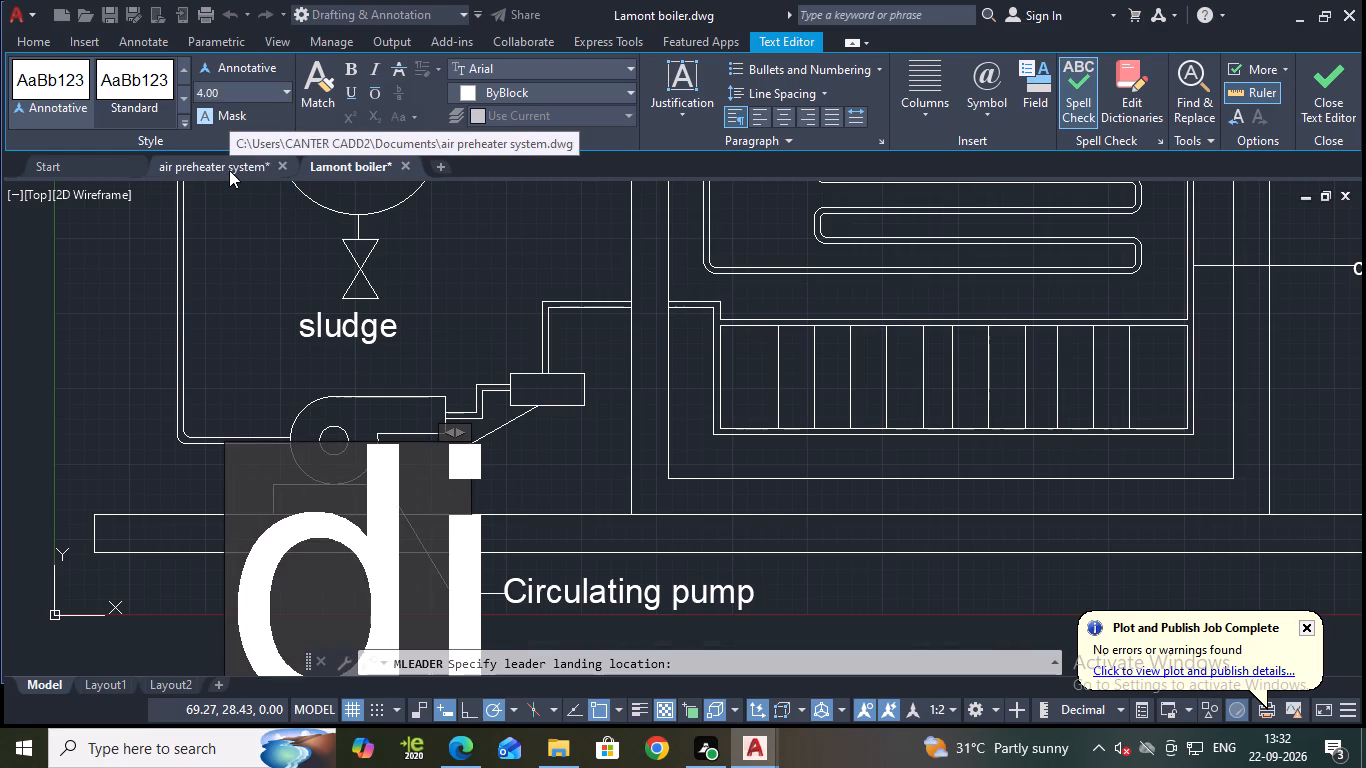
key("s")
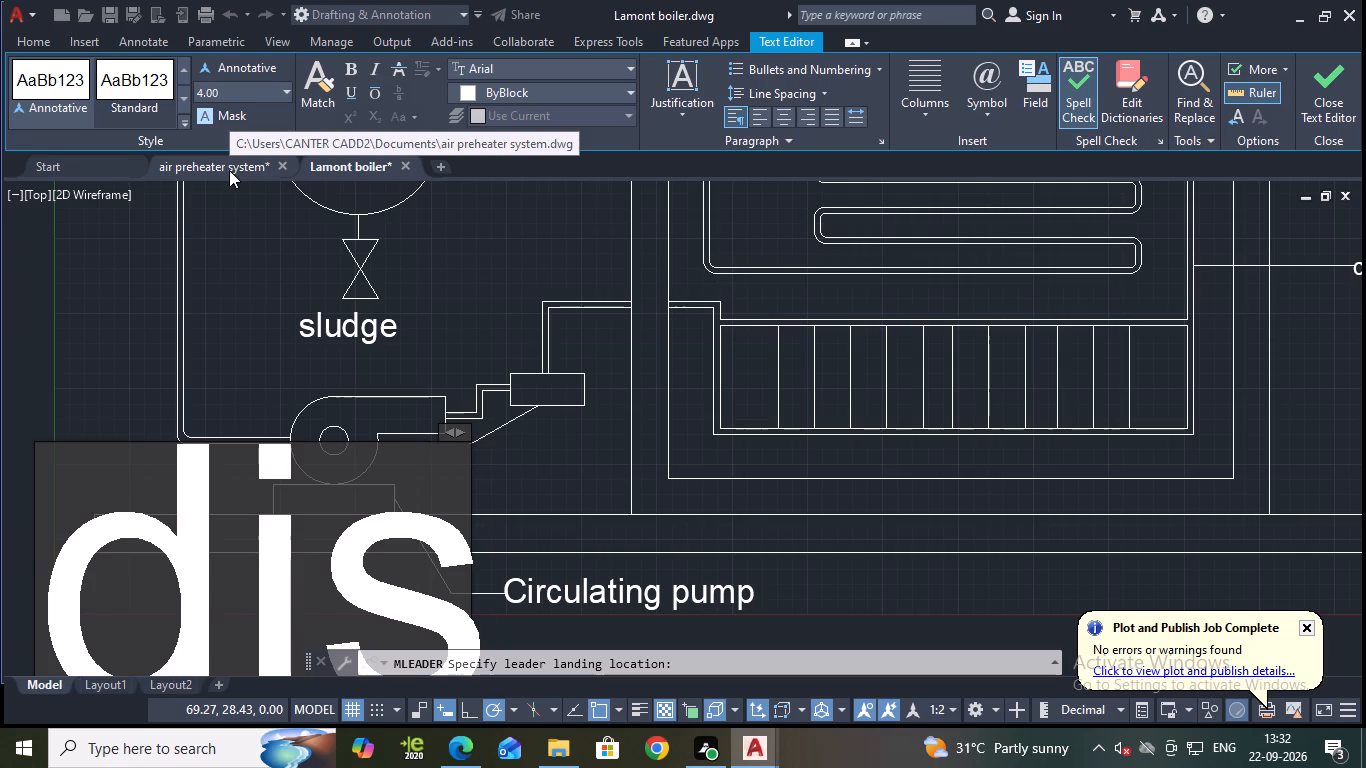
key("BackSpace")
key("BackSpace")
key("BackSpace")
key("BackSpace")
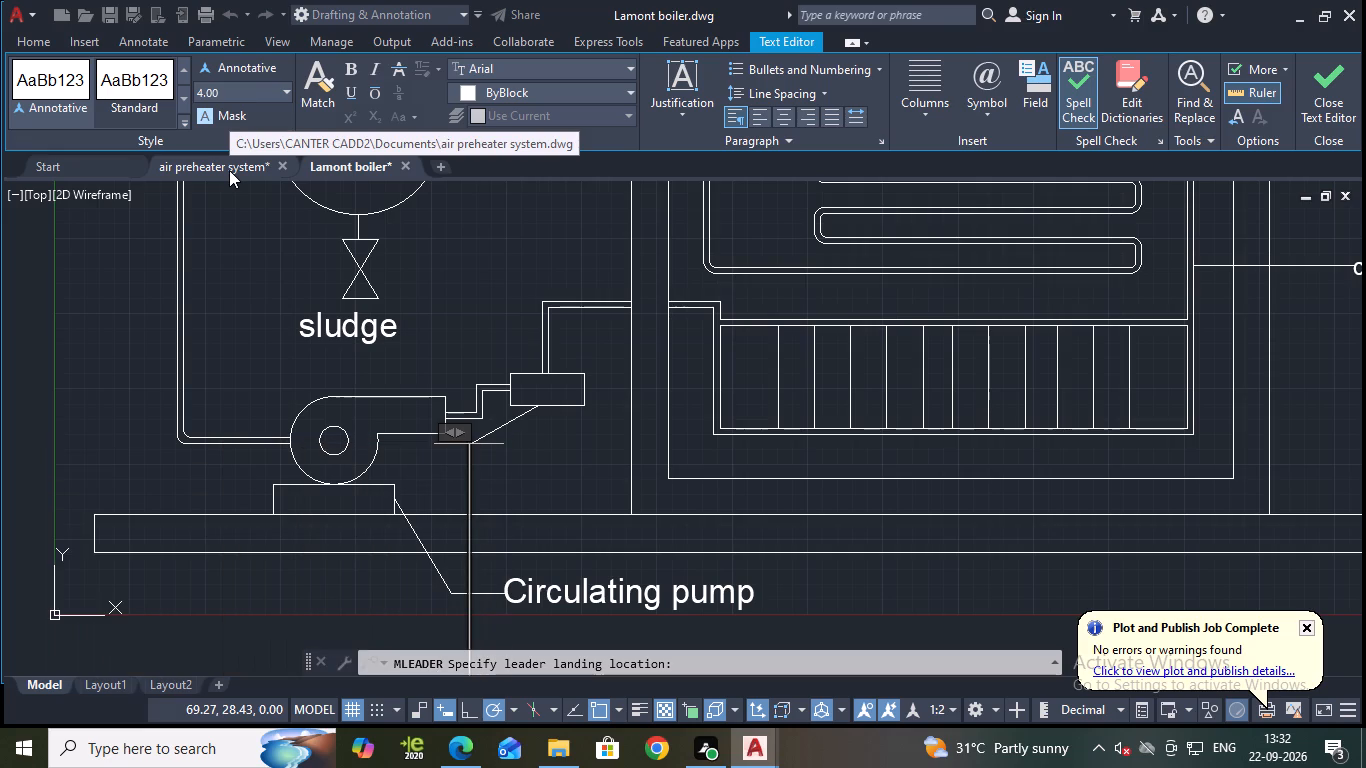
key("d")
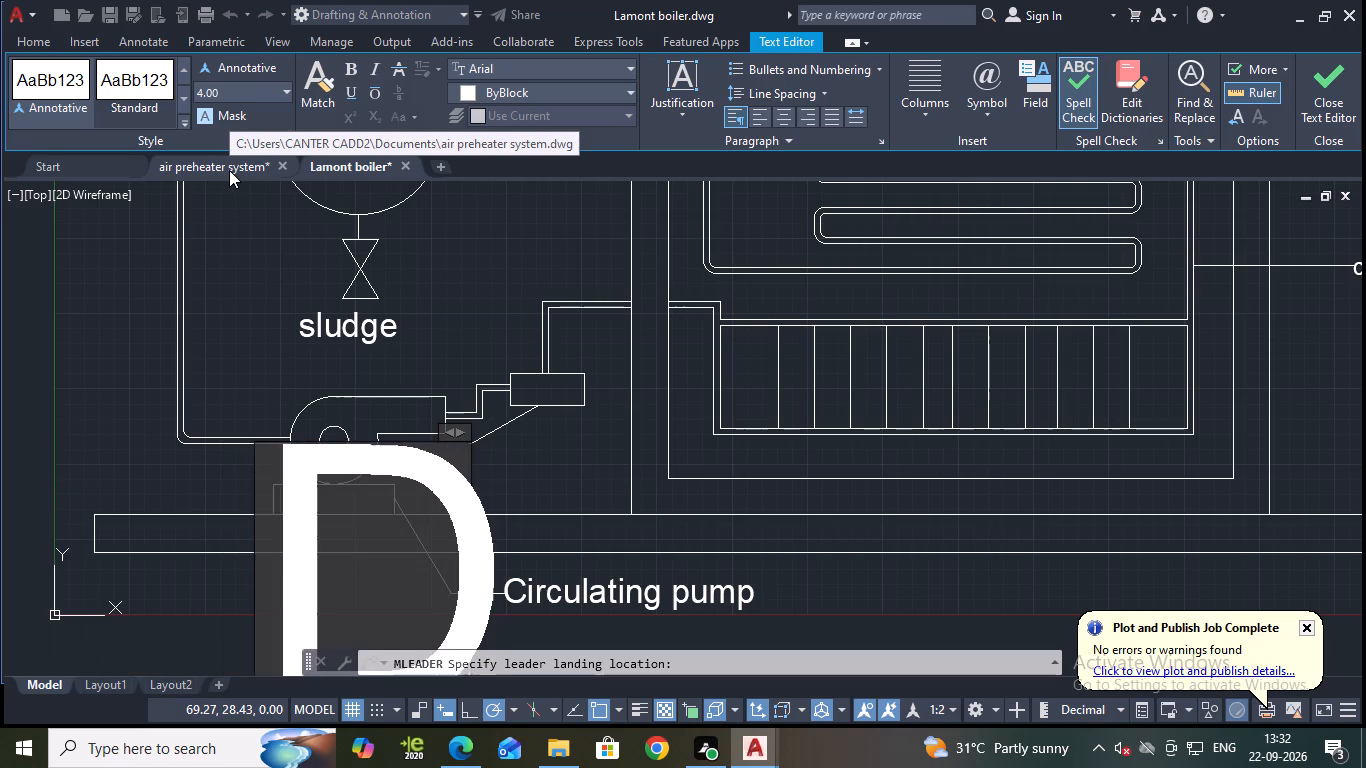
type("is")
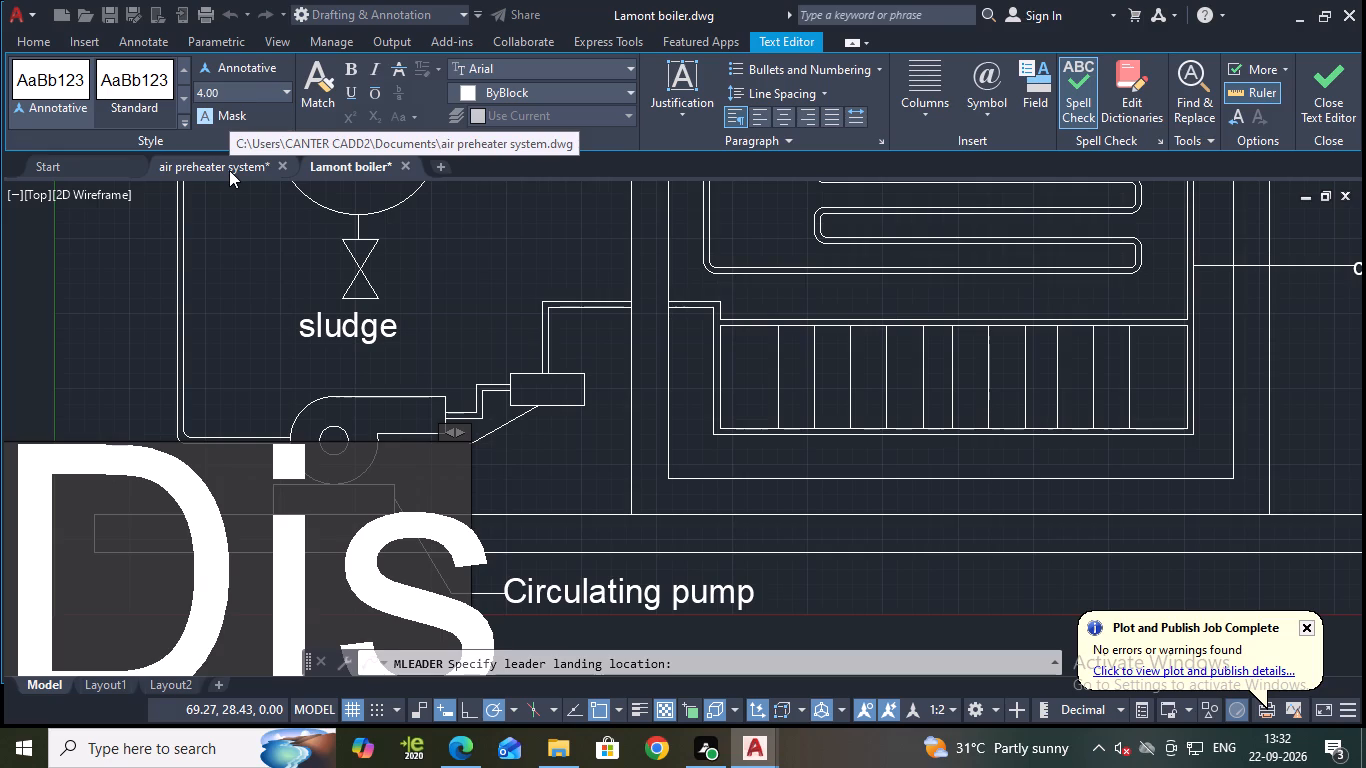
type("tributing")
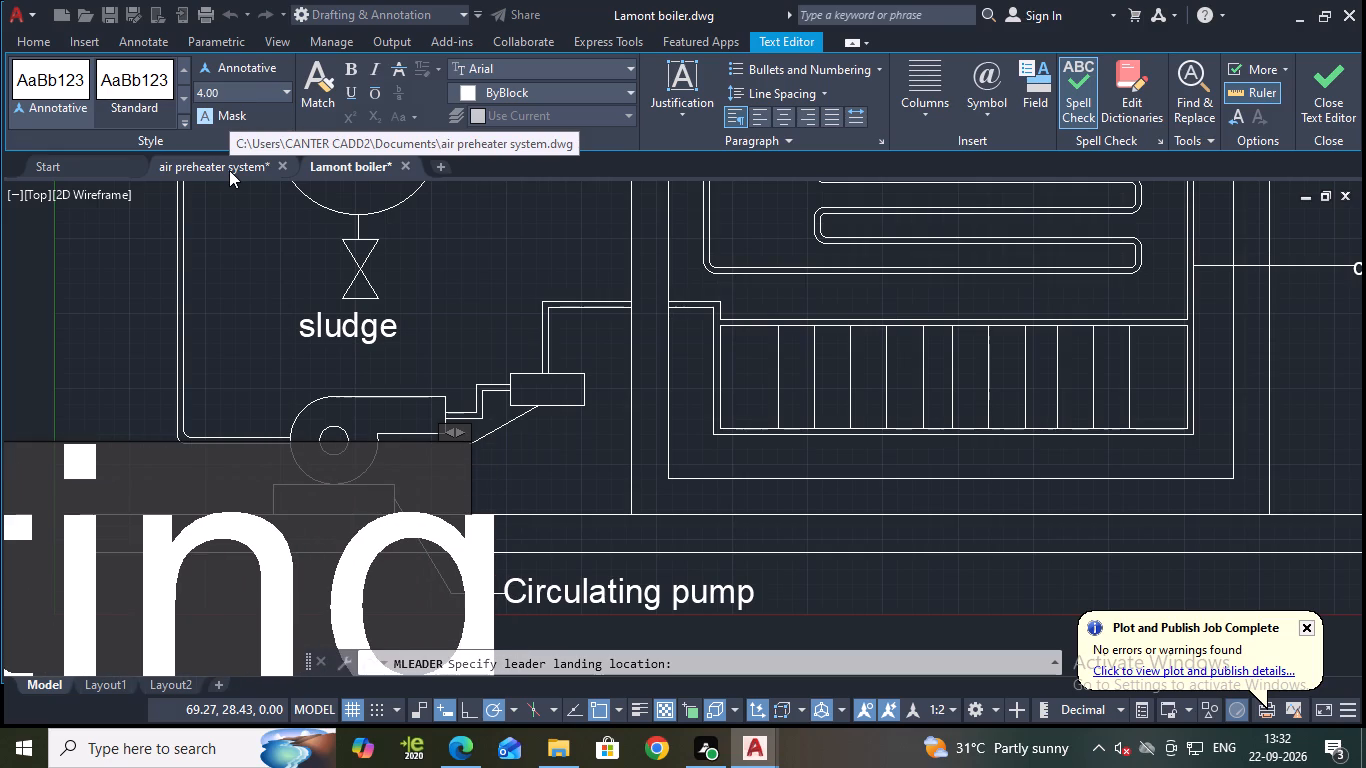
key("space")
type("heater")
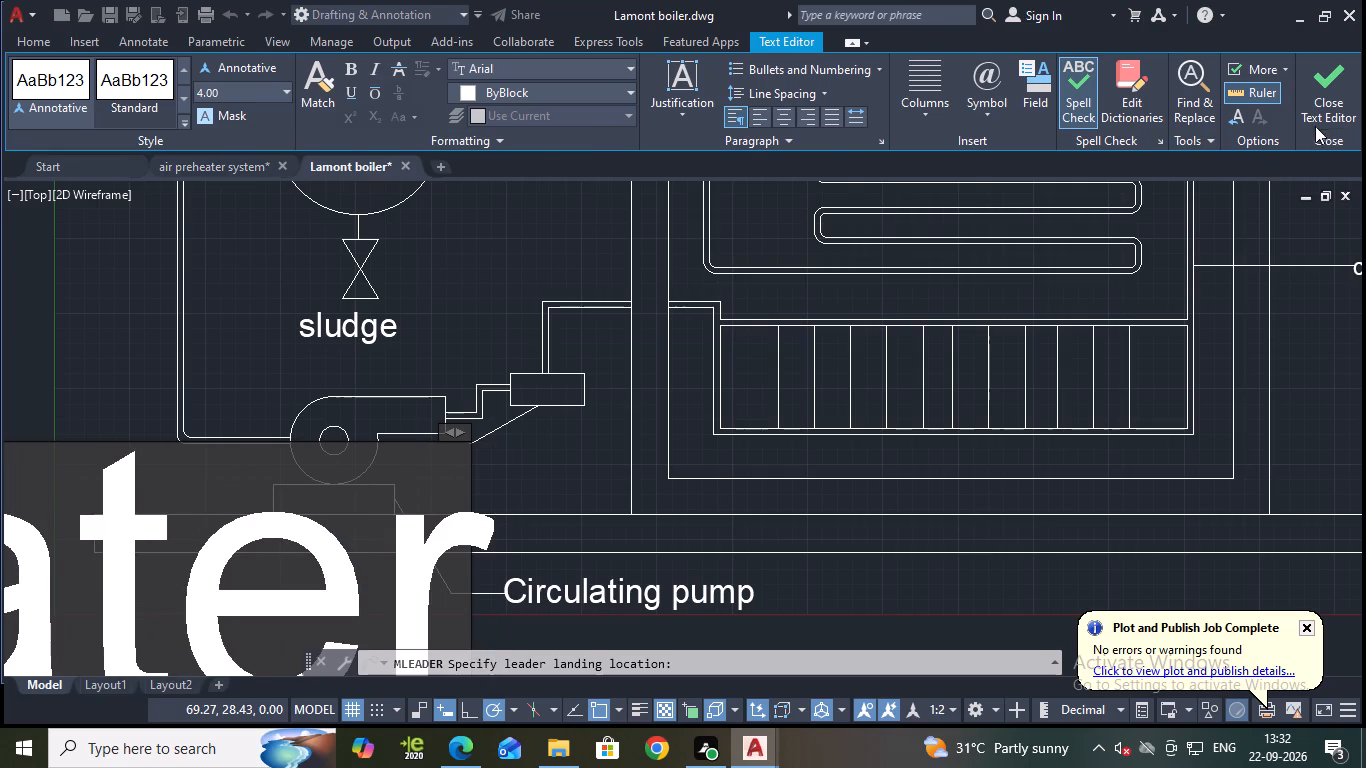
left_click(1315, 125)
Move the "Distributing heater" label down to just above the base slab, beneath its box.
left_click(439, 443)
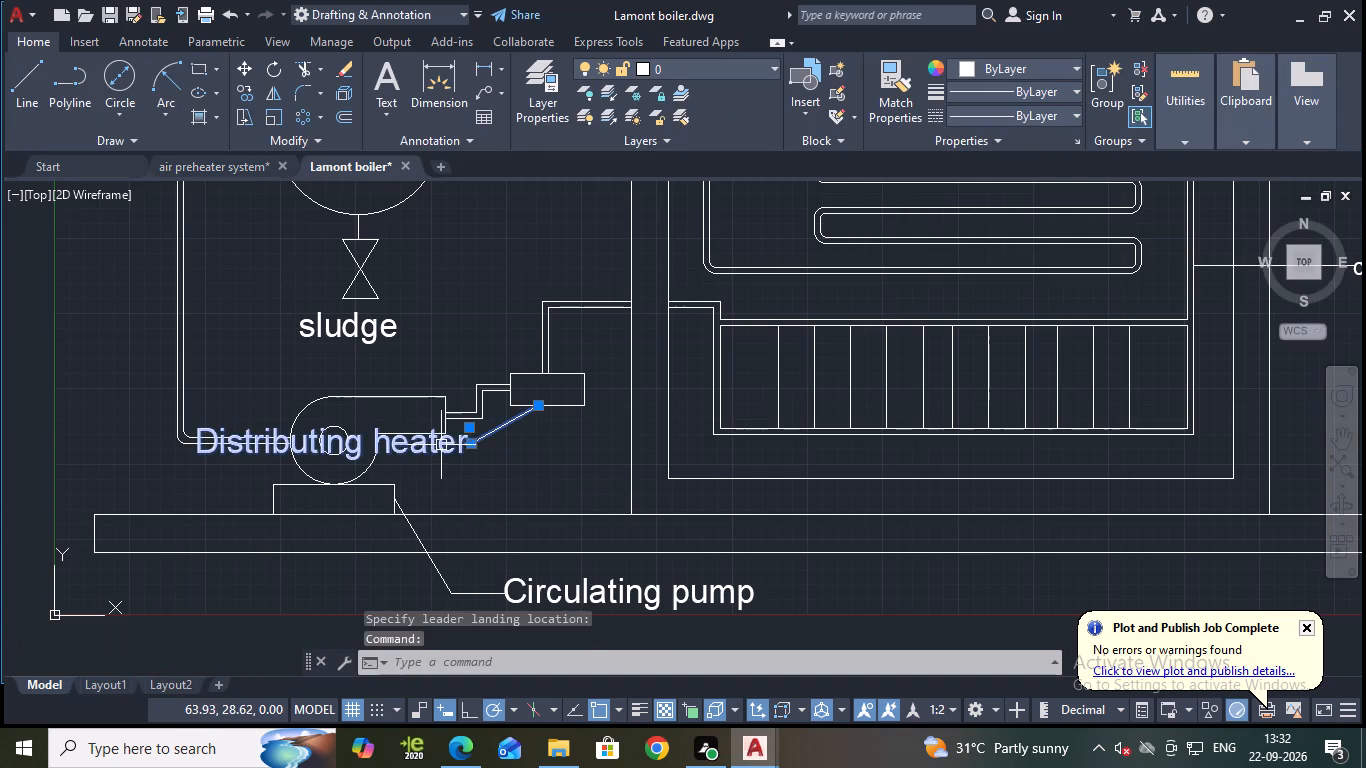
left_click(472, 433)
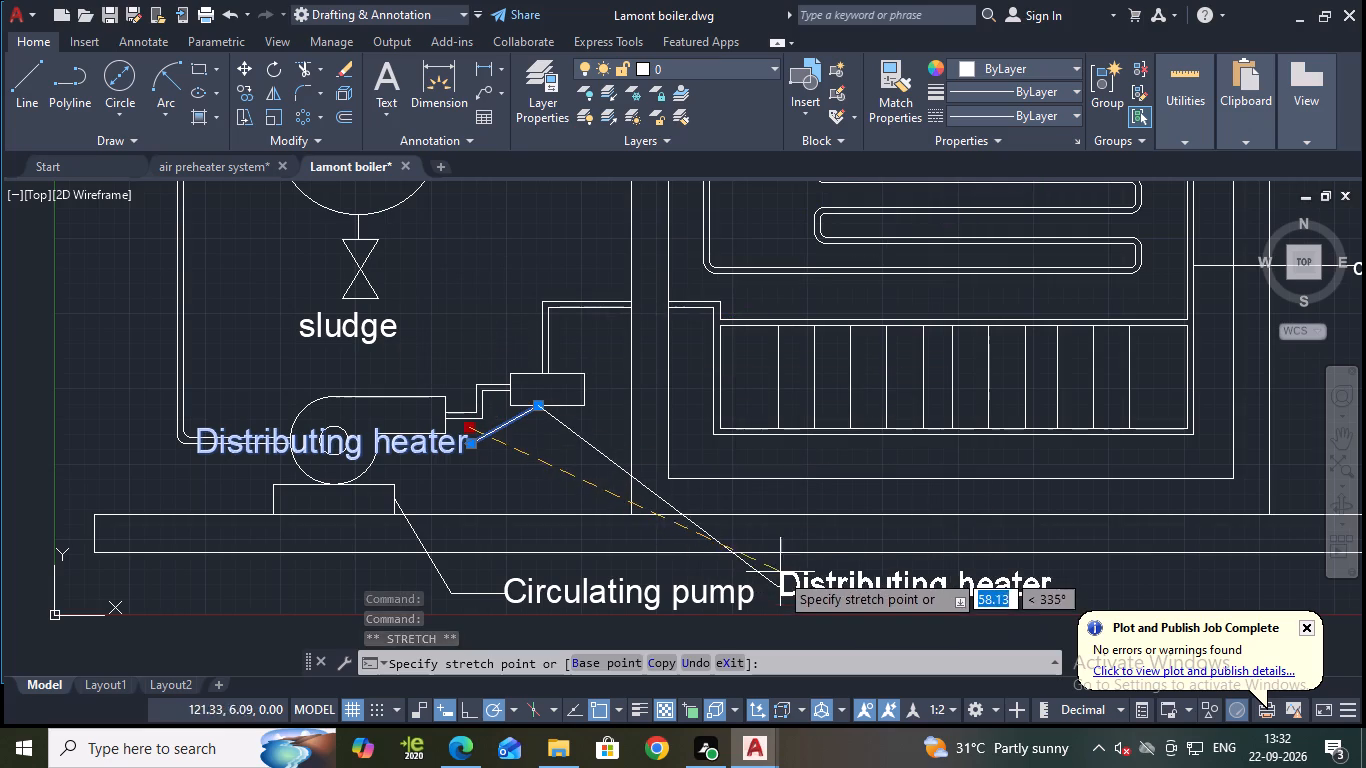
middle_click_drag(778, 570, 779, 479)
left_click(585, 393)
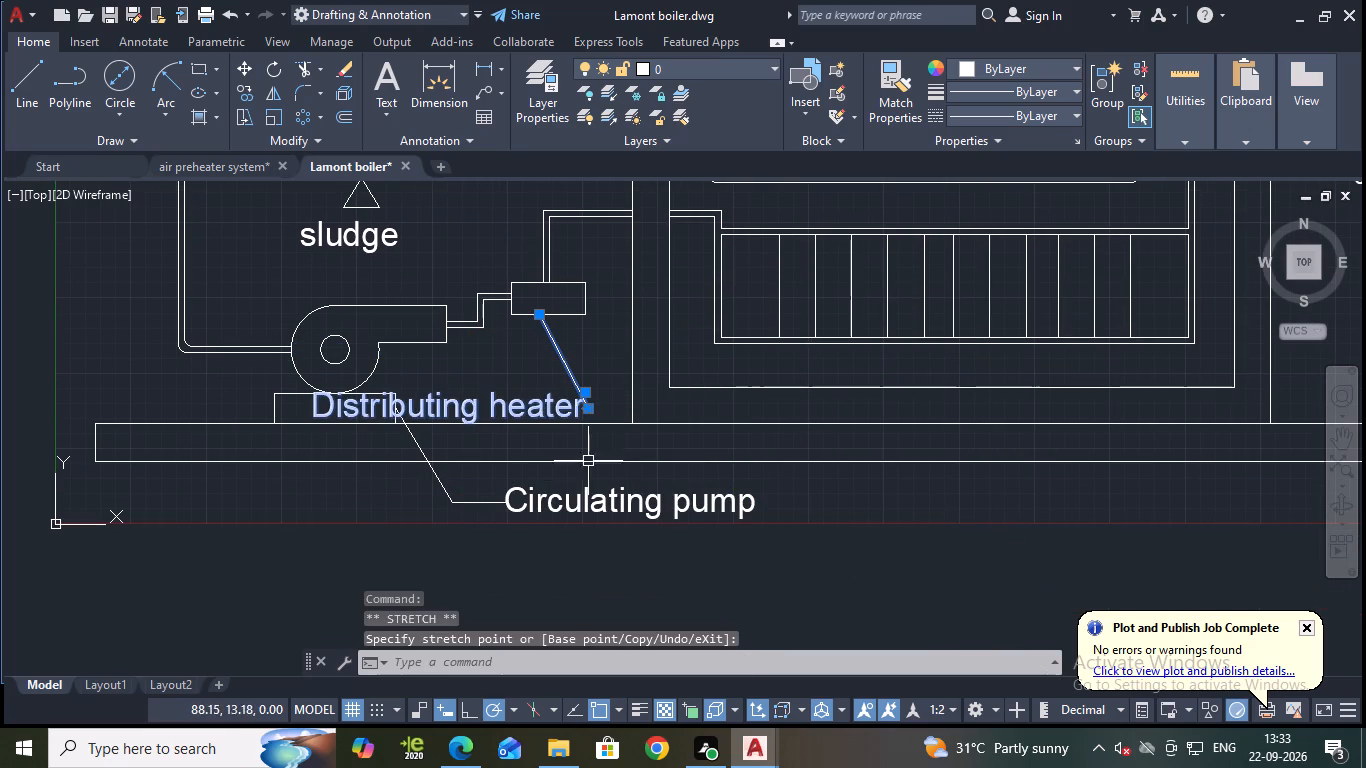
Reposition the "Circulating pump" label below the base slab so its text sits to the left of a near-vertical leader from the pump base.
left_click(573, 510)
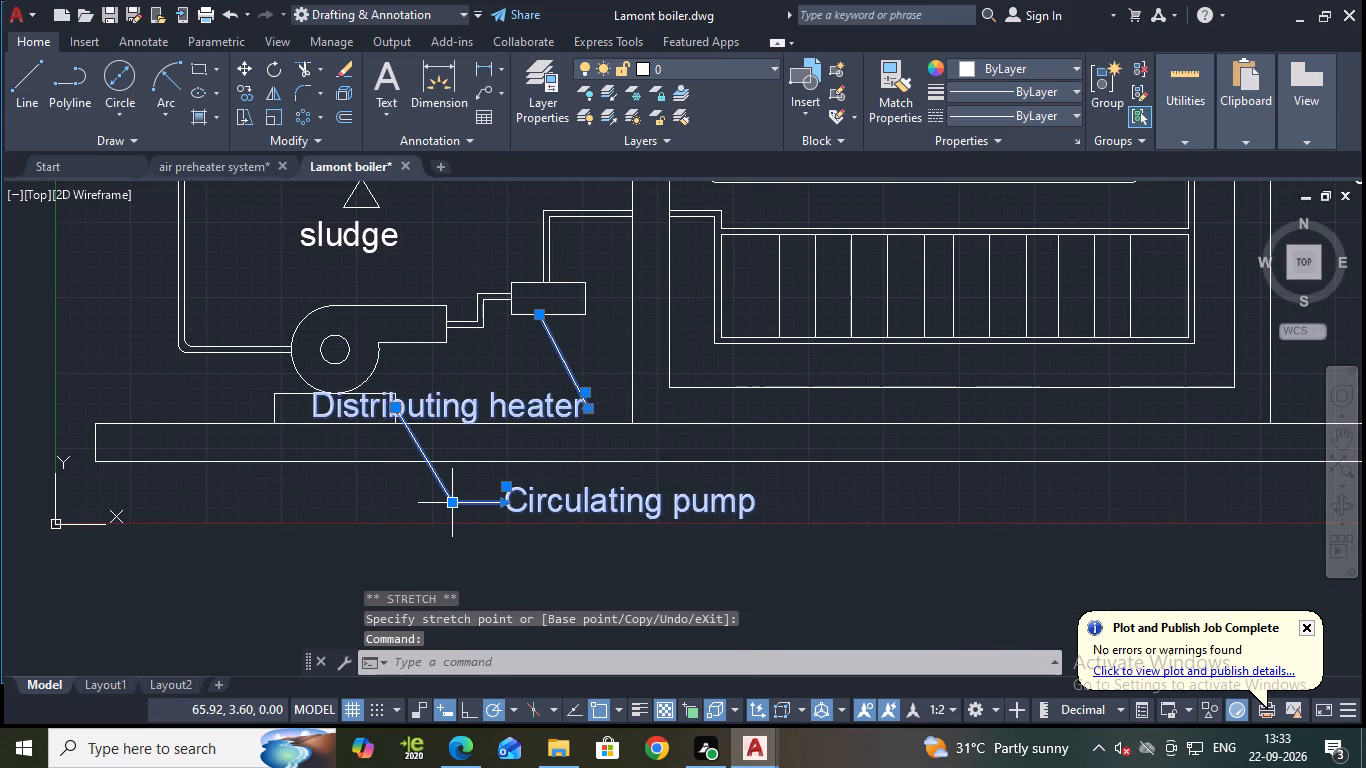
left_click(455, 502)
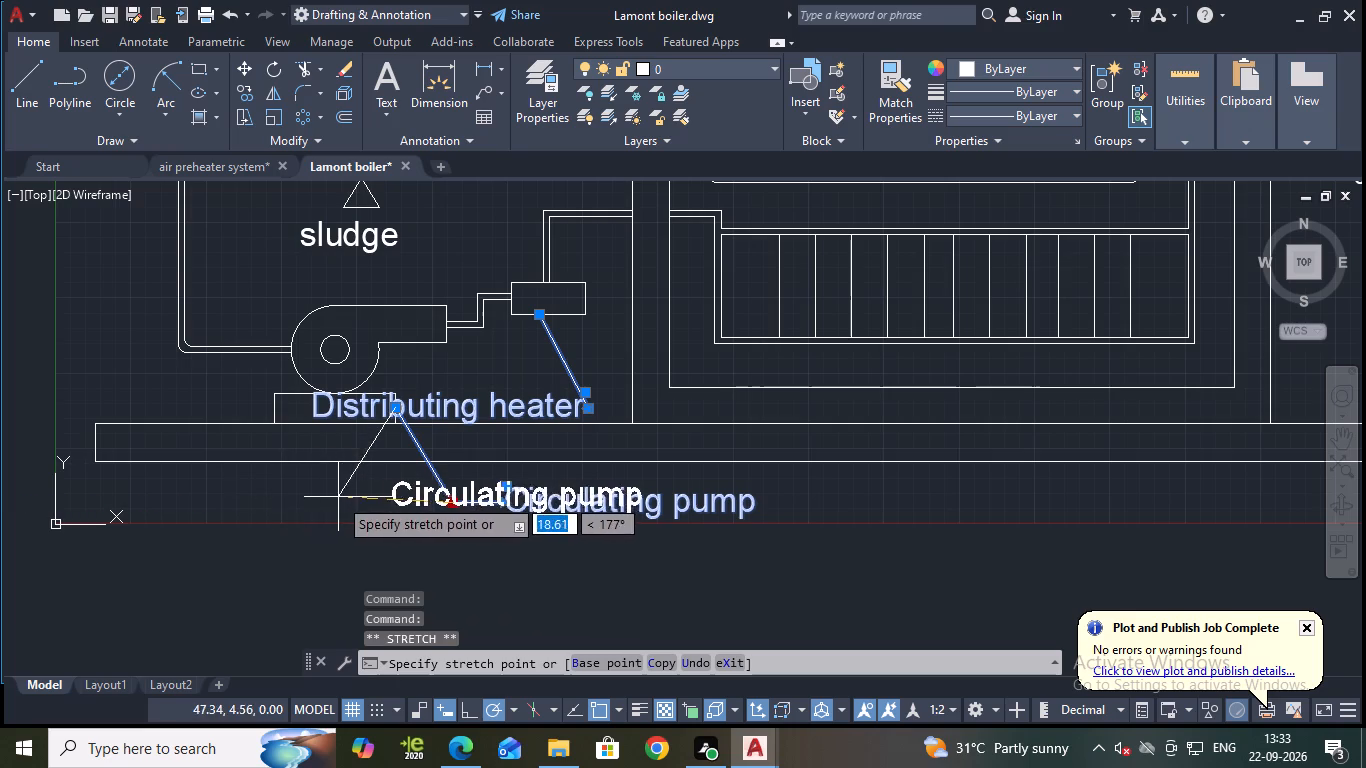
left_click(333, 499)
left_click(388, 505)
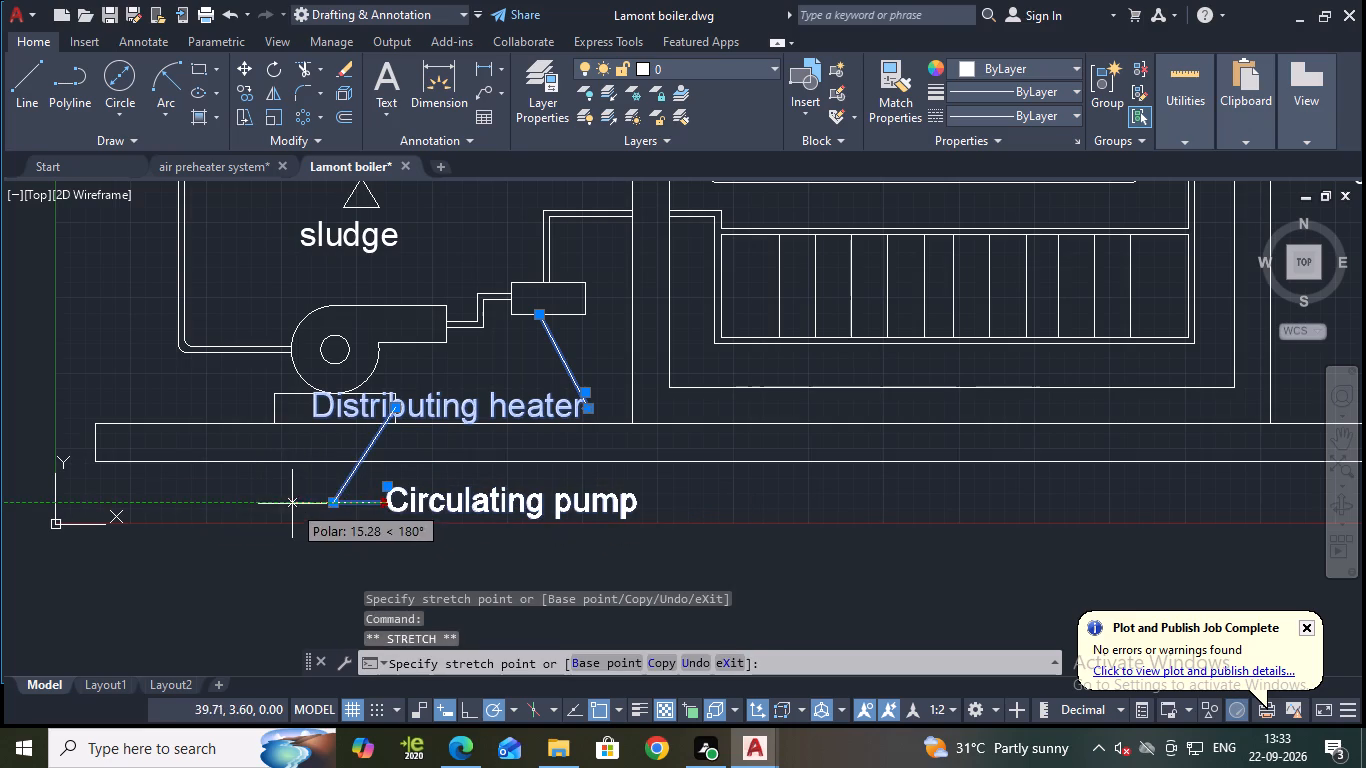
left_click(276, 501)
key("Escape")
key("Escape")
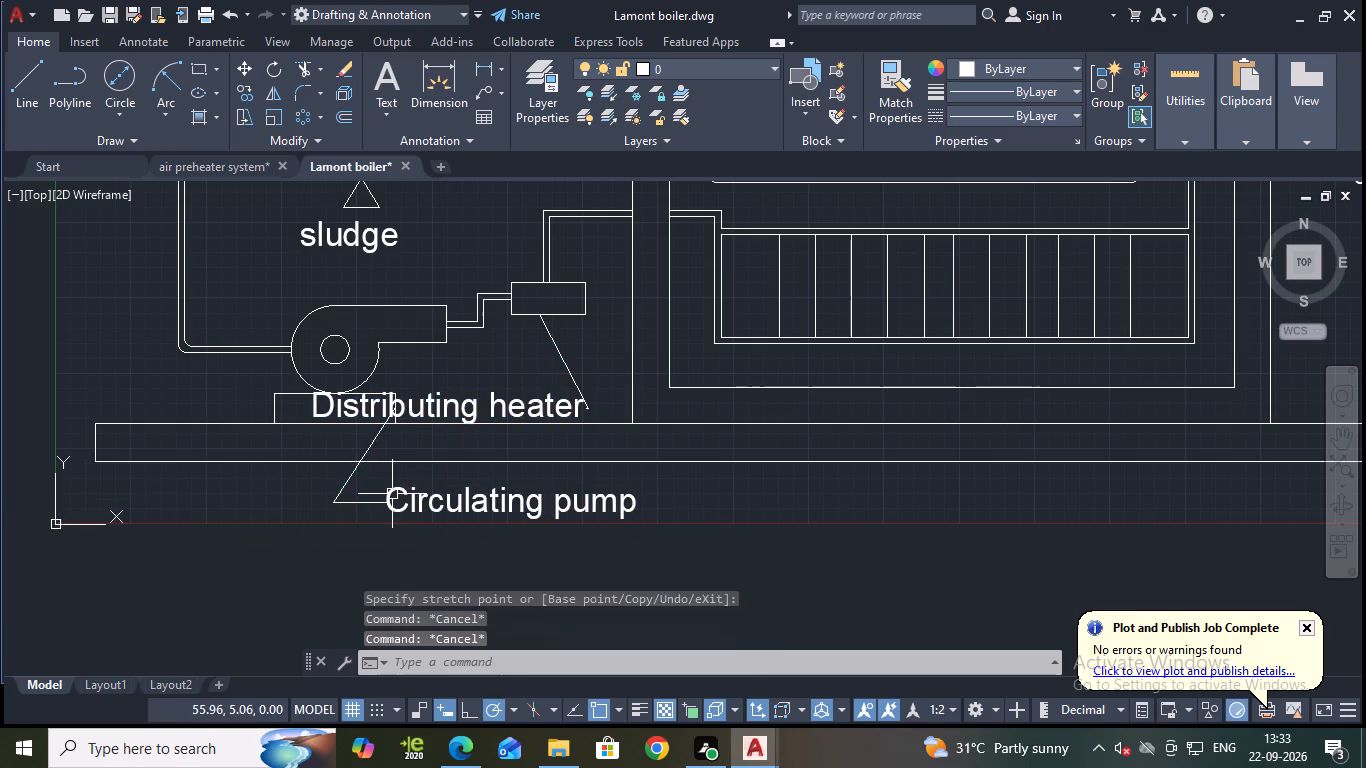
left_click(393, 494)
double_click(392, 486)
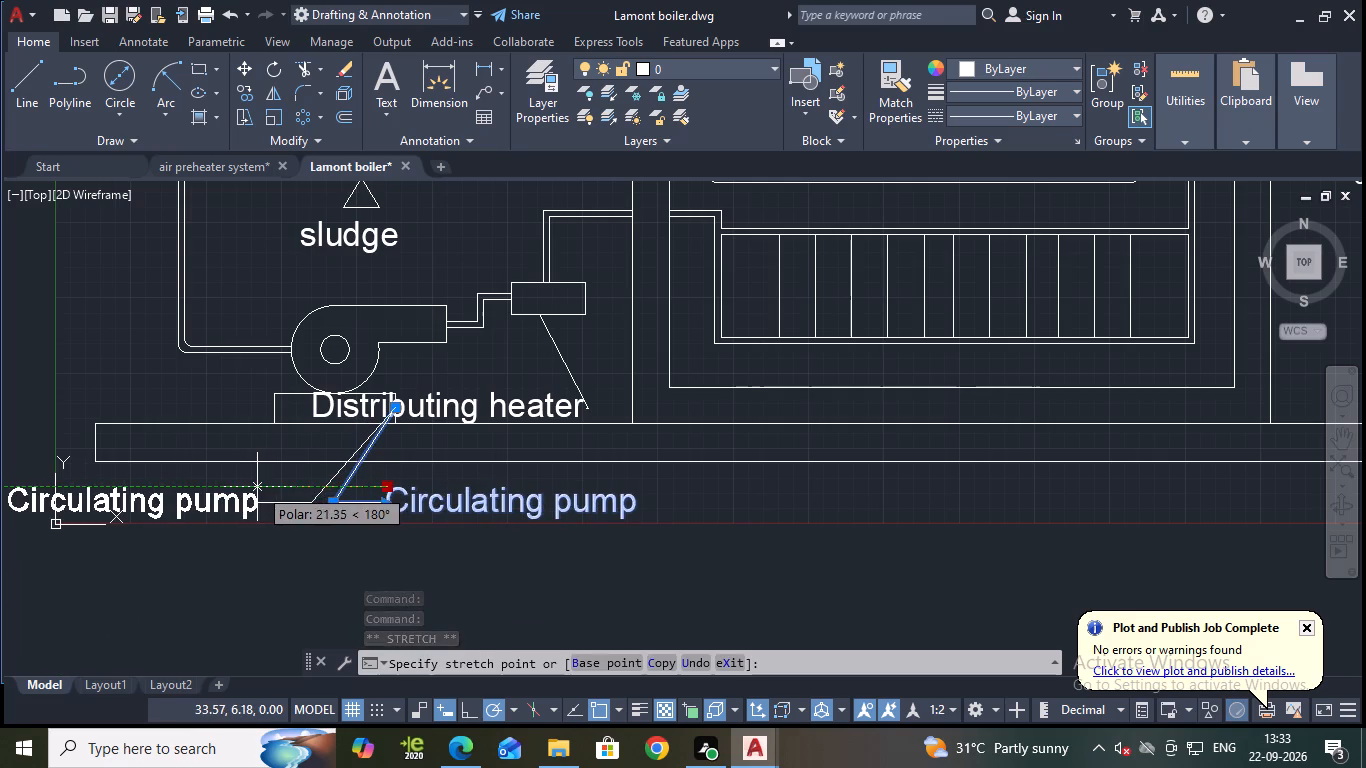
left_click(257, 487)
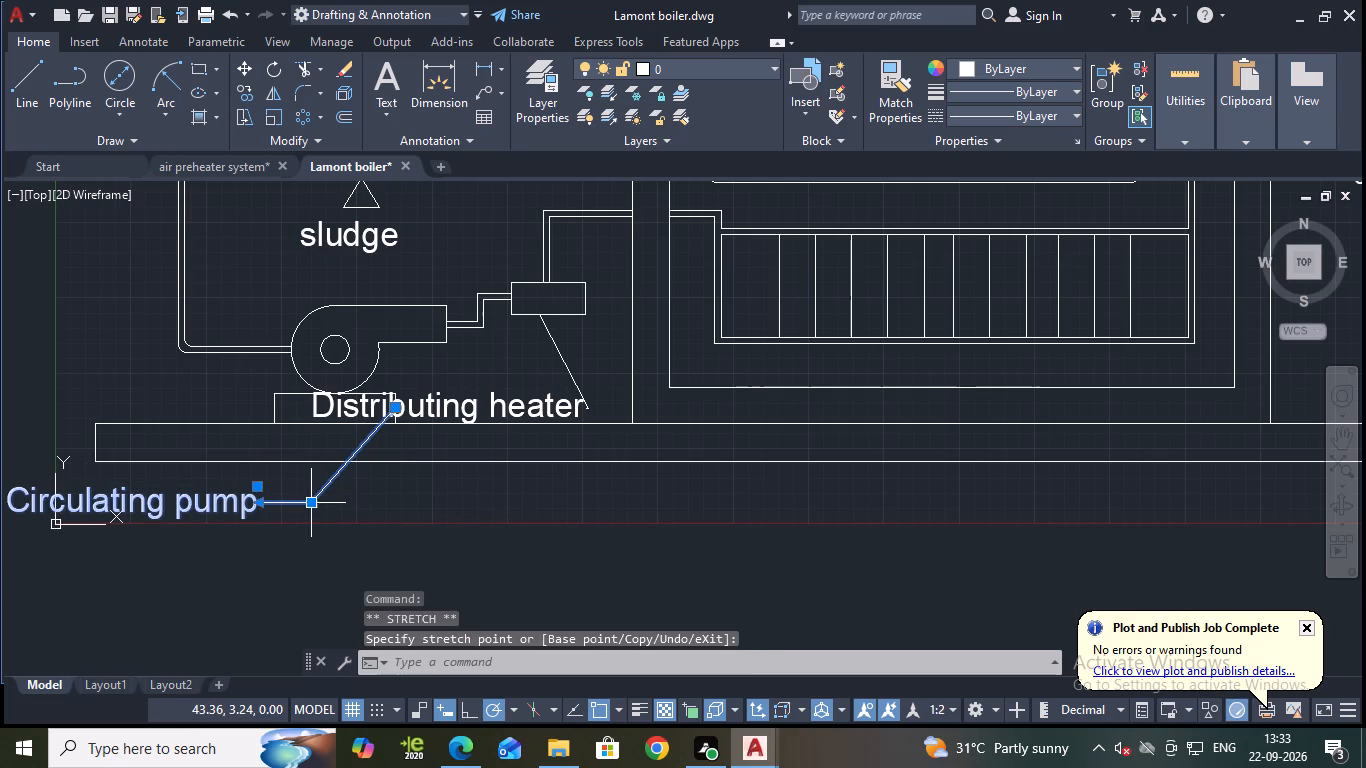
left_click(313, 503)
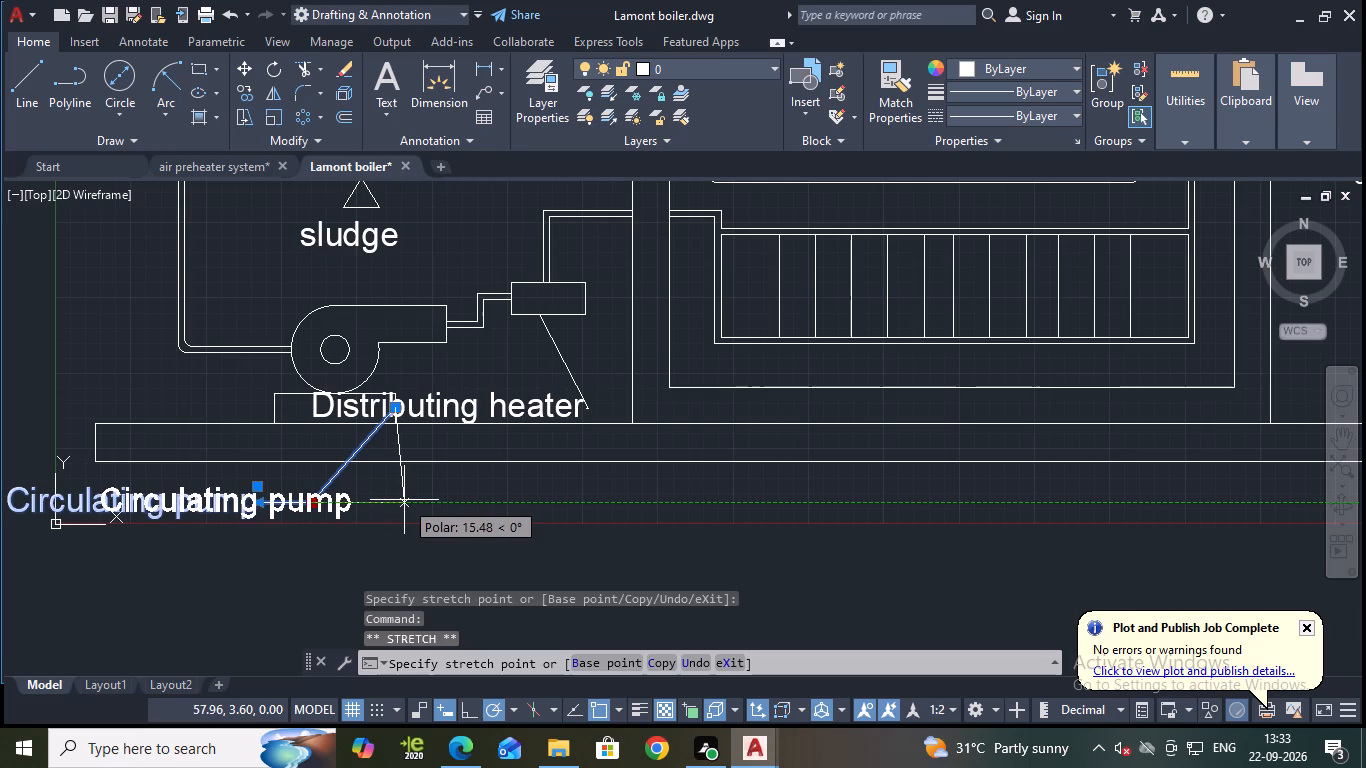
left_click(404, 500)
key("Escape")
Move the "Distributing heater" label below the base slab with its text to the right of a near-vertical leader.
left_click(472, 409)
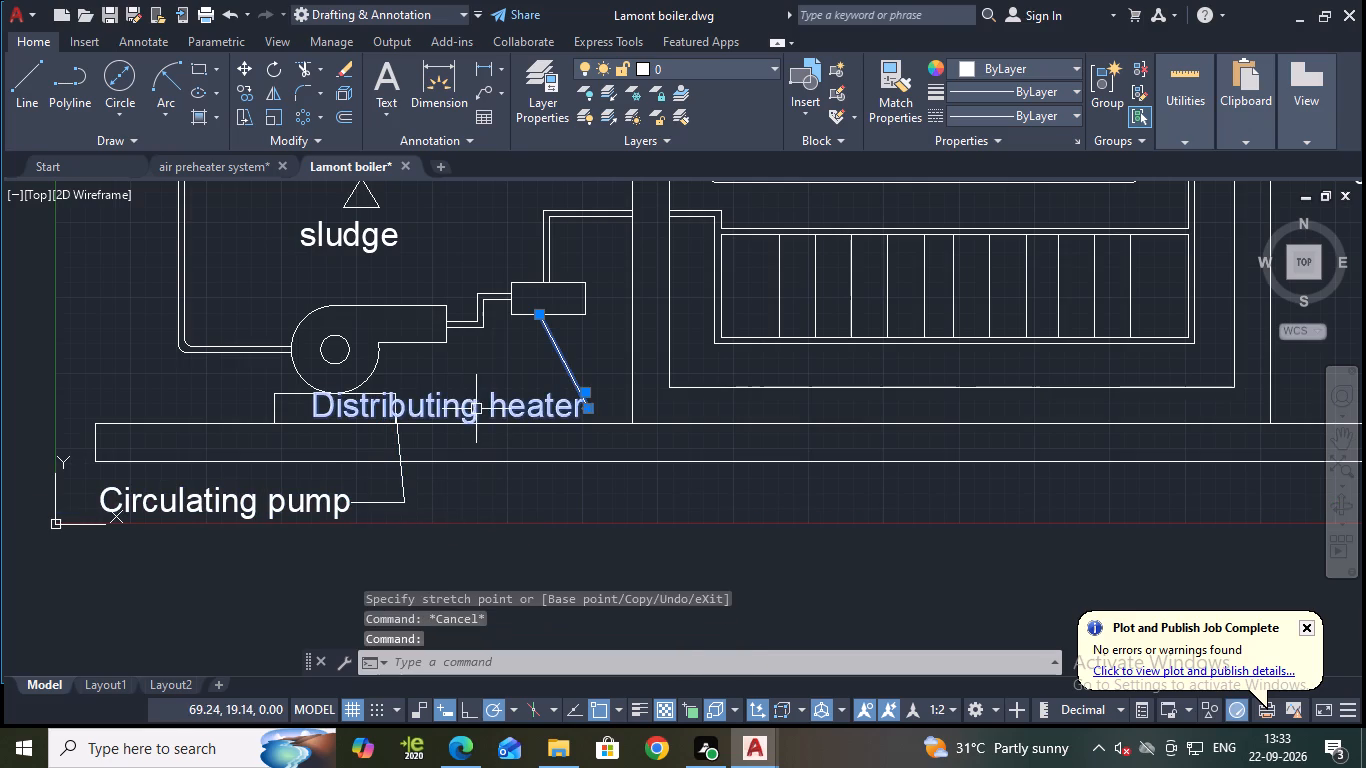
left_click(587, 396)
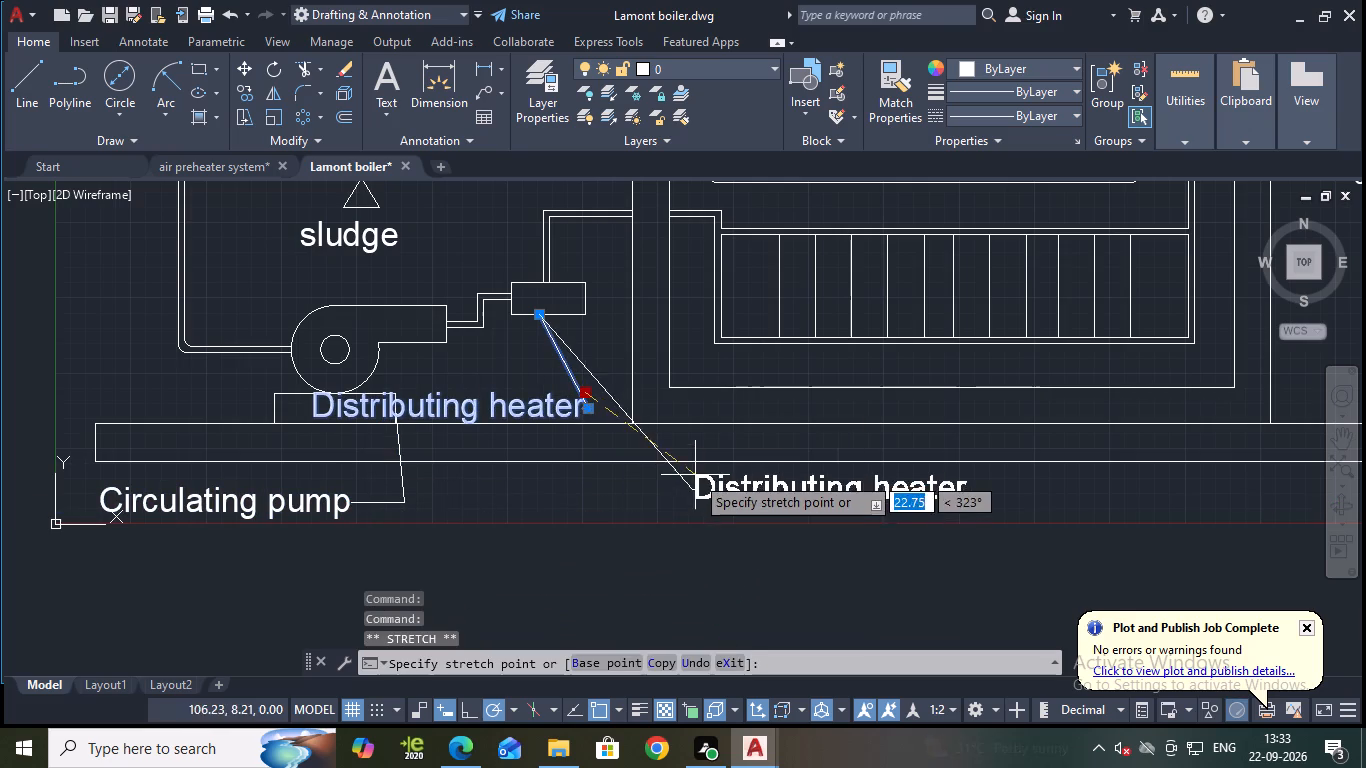
left_click(603, 479)
left_click(609, 496)
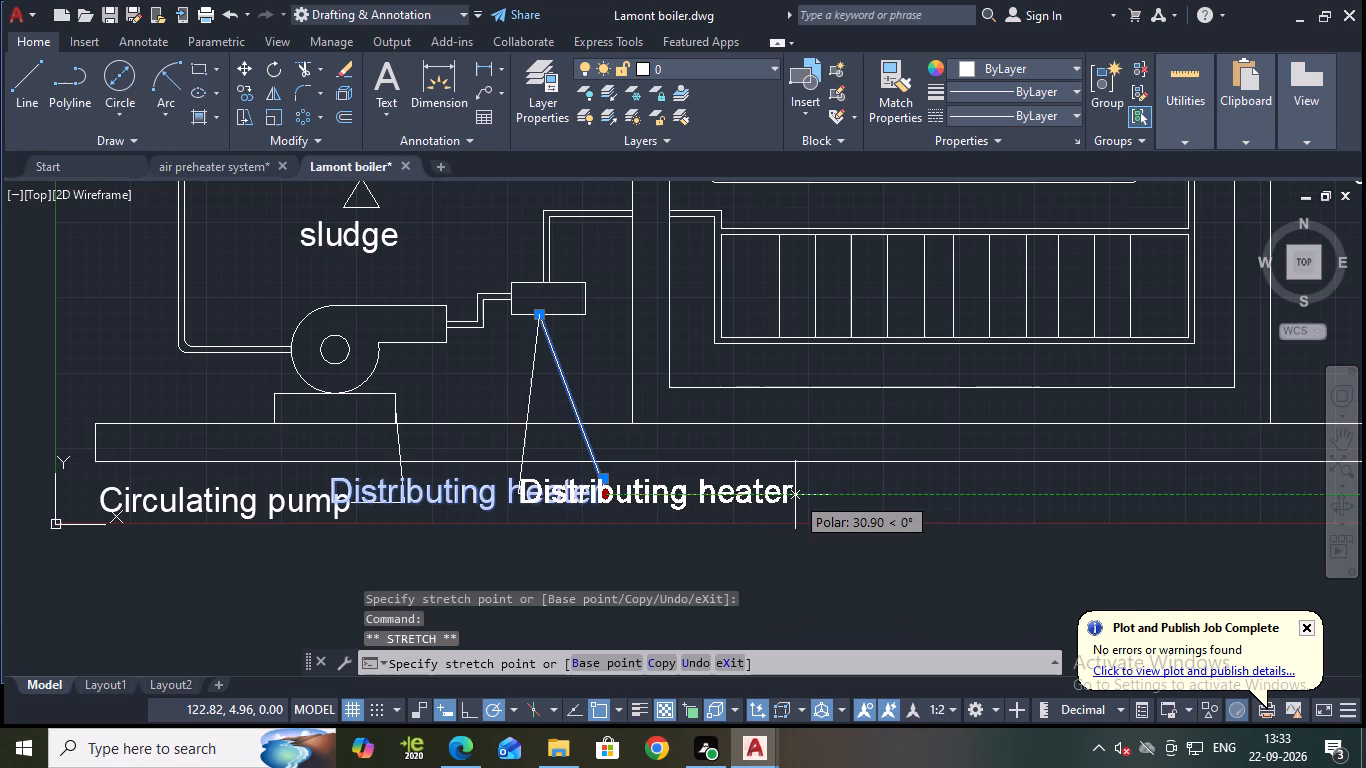
left_click(822, 496)
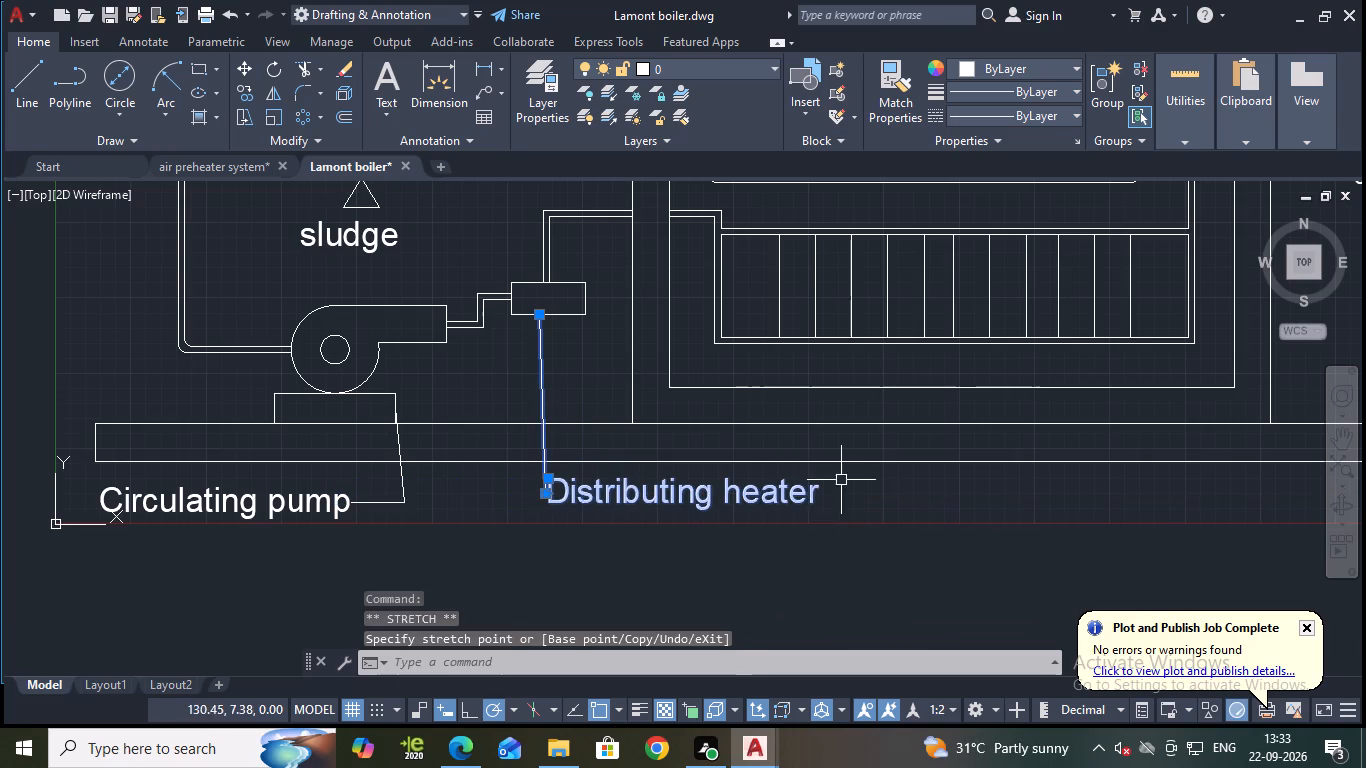
Shift the "Circulating pump" label about 4.3 units horizontally toward the "Distributing heater" label, giving its leader more slant.
key("Escape")
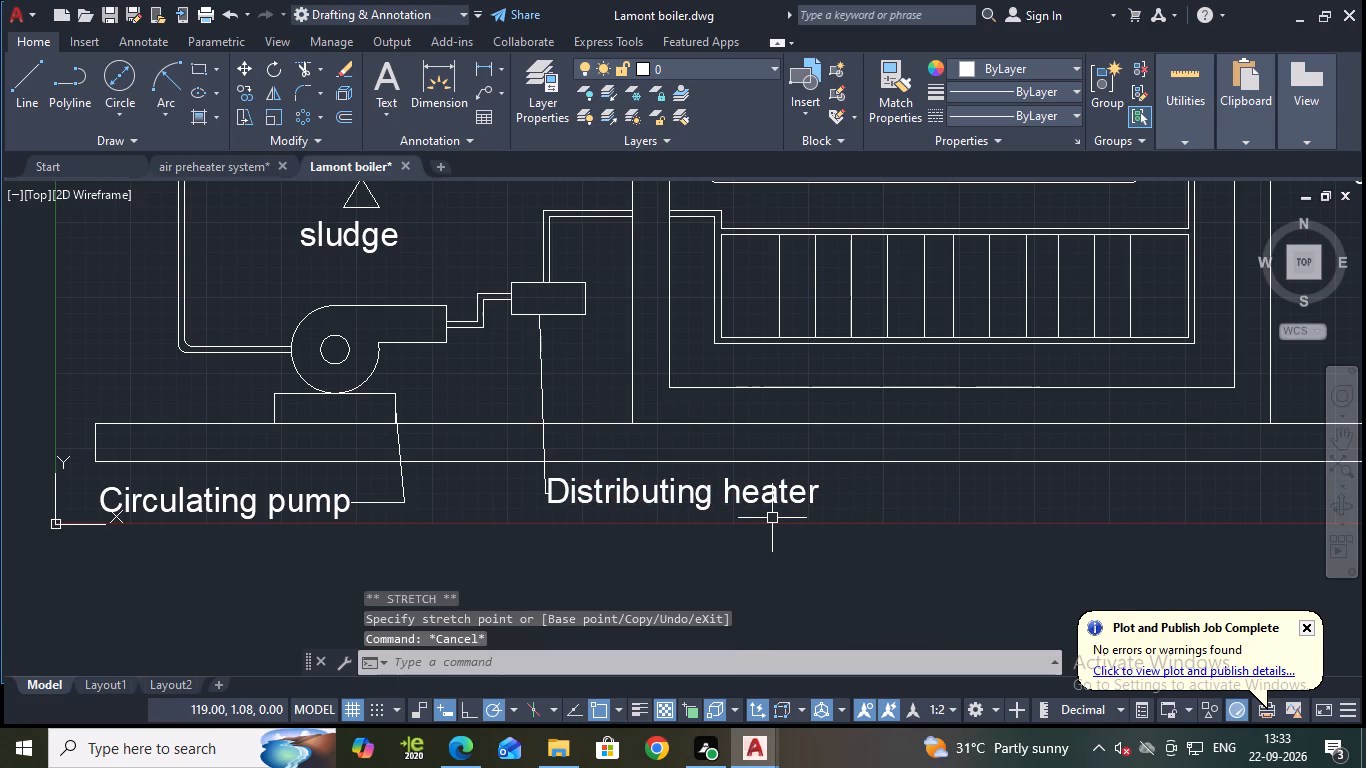
left_click(371, 505)
left_click(401, 504)
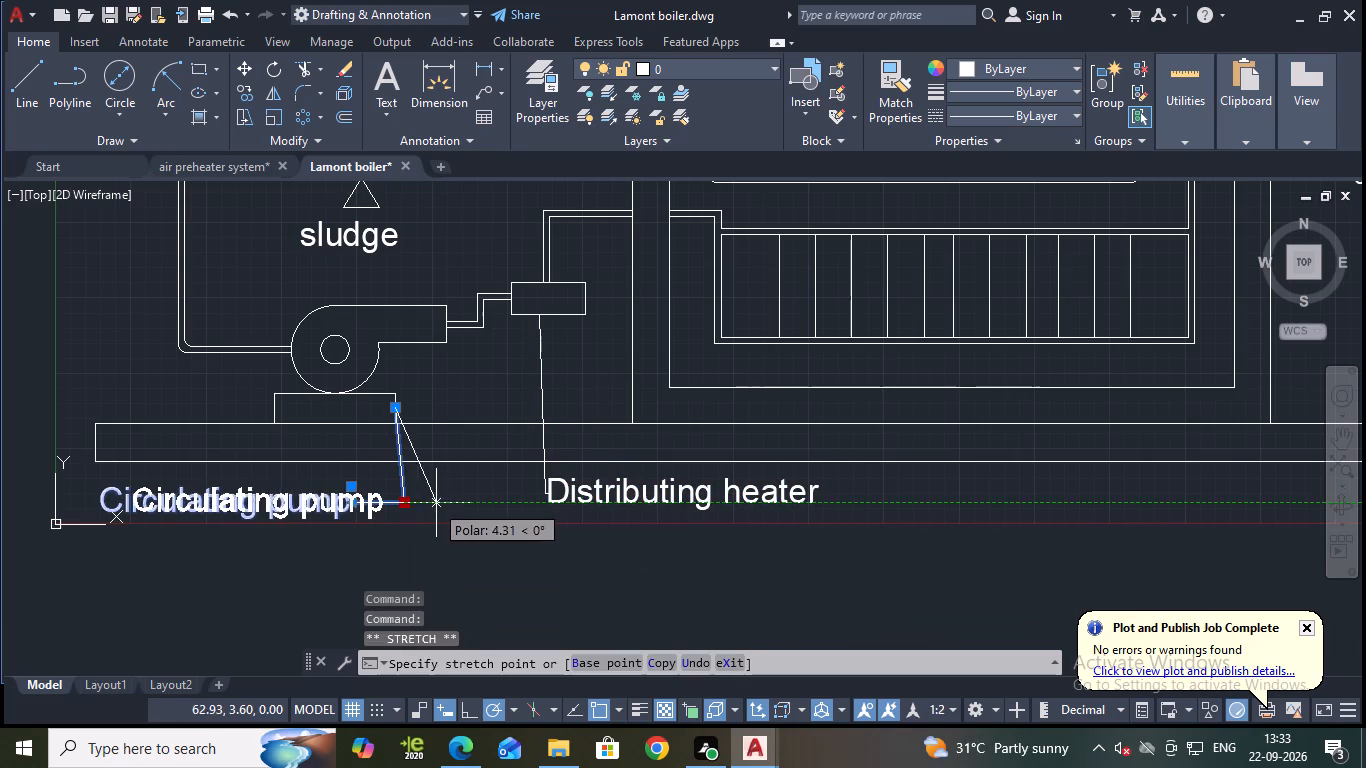
left_click(437, 505)
key("Escape")
Lengthen the horizontal landing of the "Distributing heater" multileader and shift its elbow slightly toward the text.
left_click(544, 406)
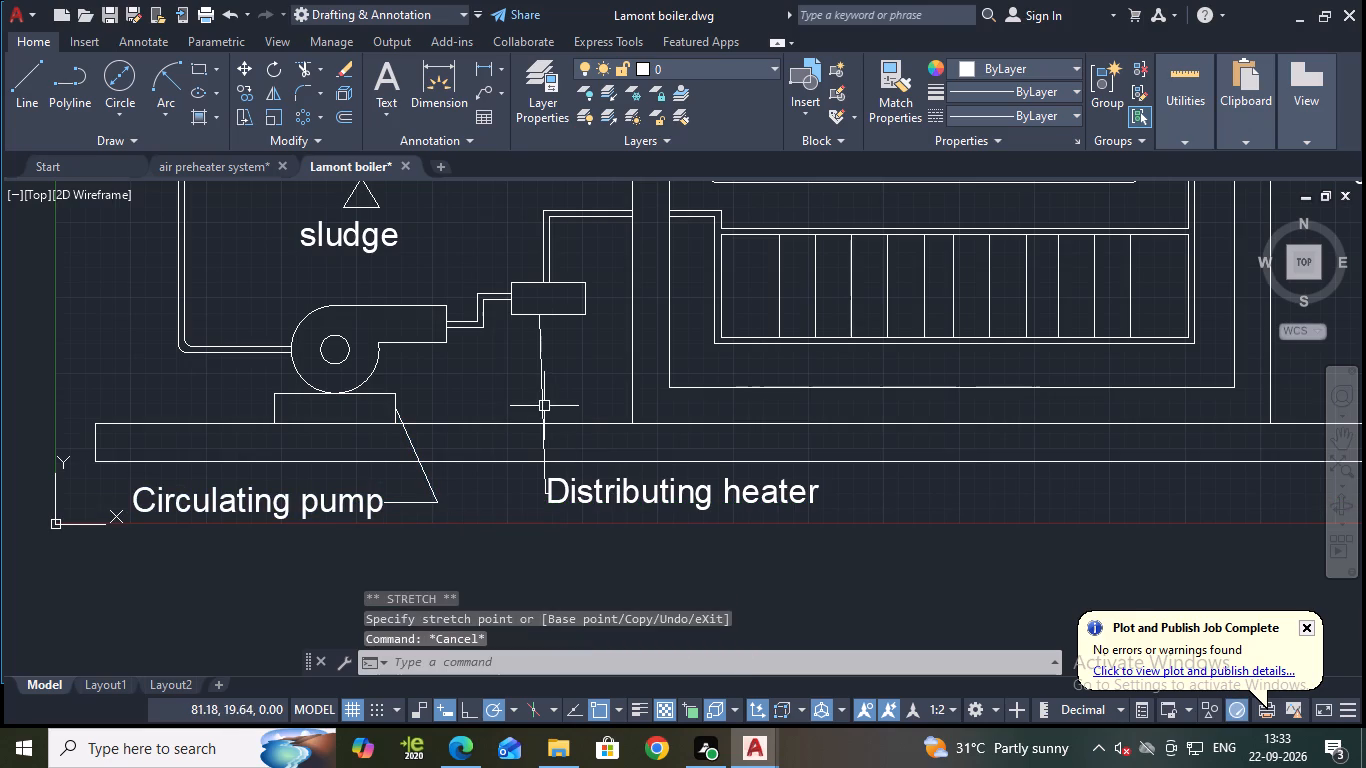
scroll(561, 492, "up", 3)
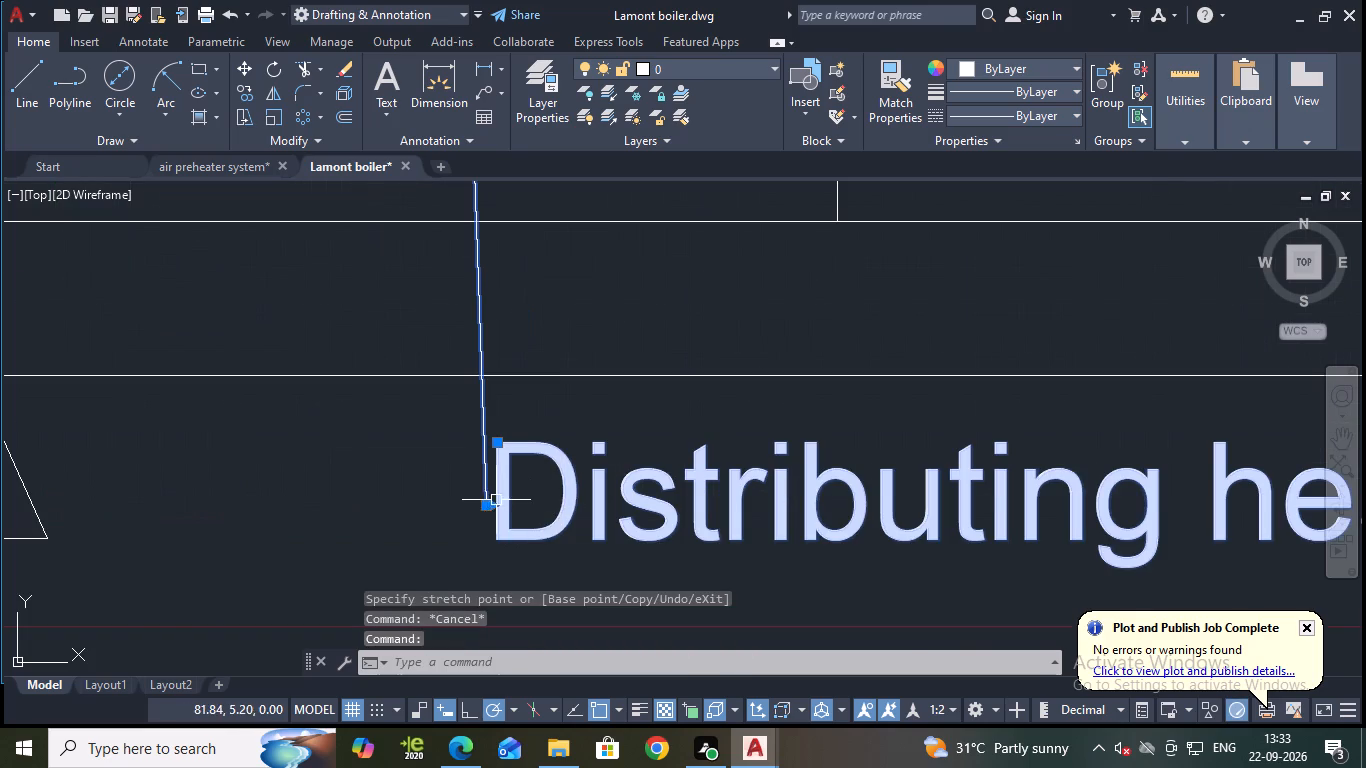
scroll(498, 499, "up", 3)
left_click(467, 531)
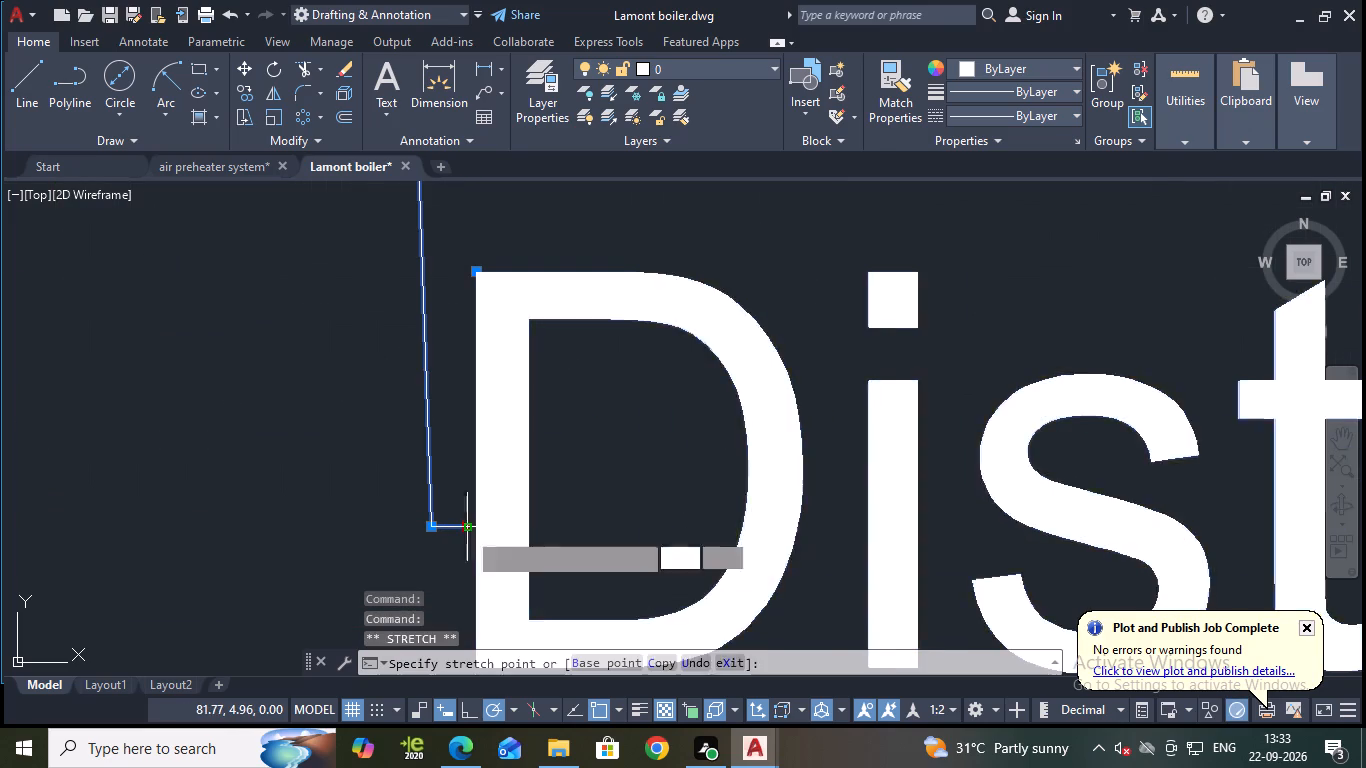
scroll(663, 510, "down", 3)
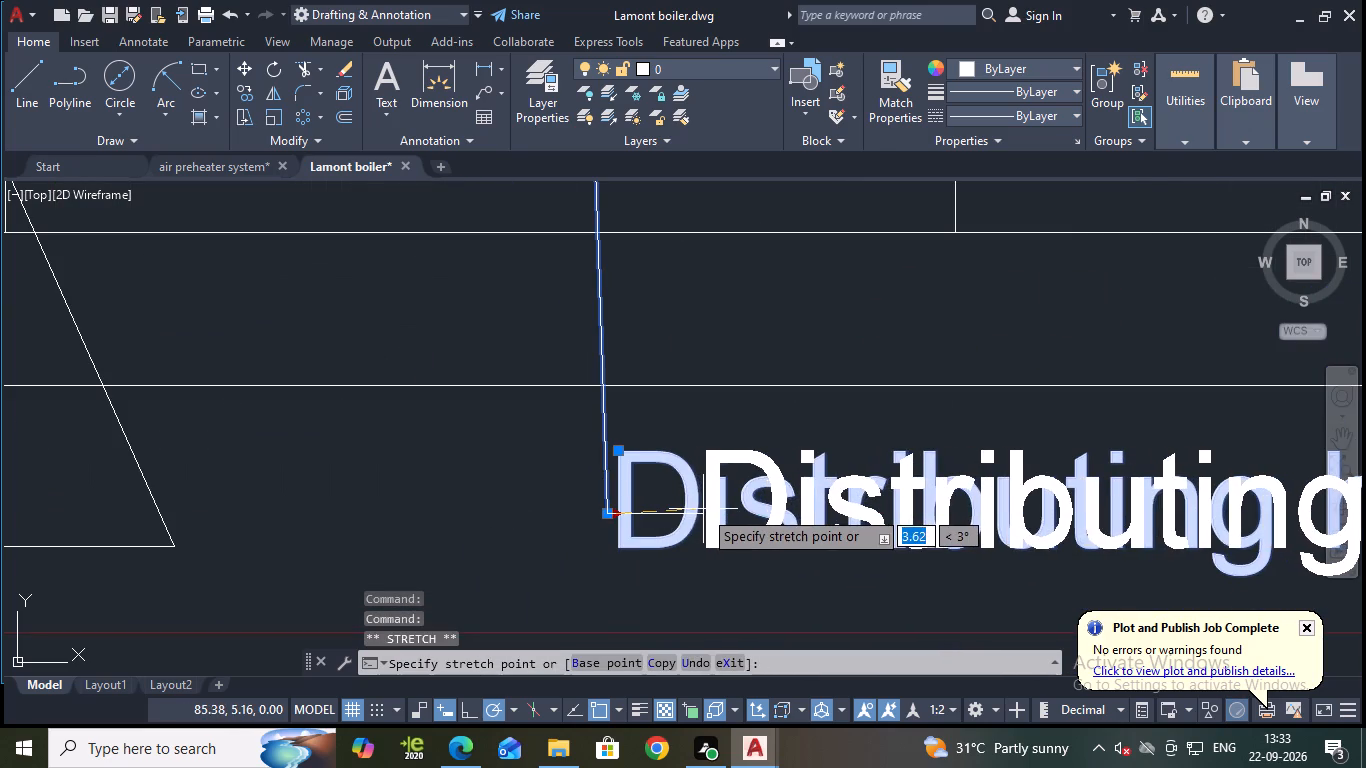
left_click(704, 514)
left_click(610, 517)
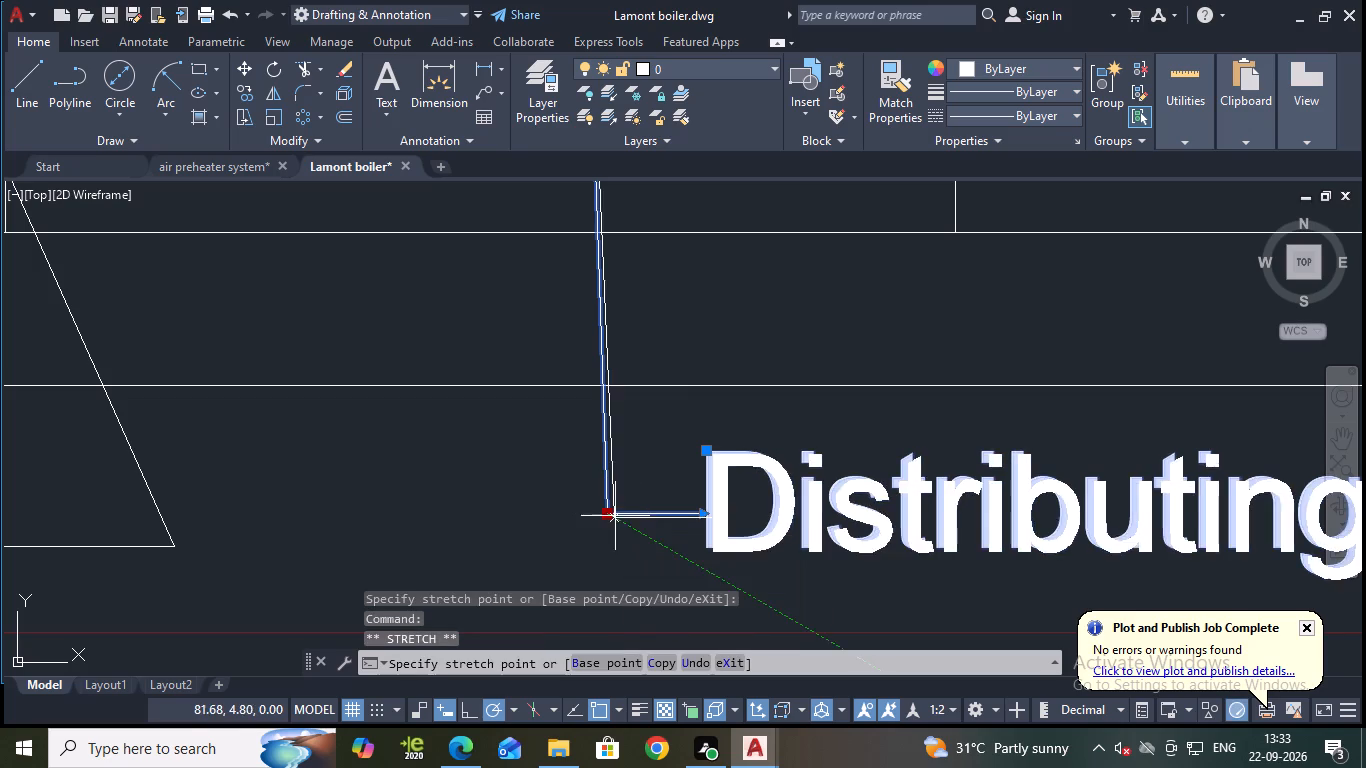
left_click(641, 515)
key("Escape")
scroll(730, 515, "down", 2)
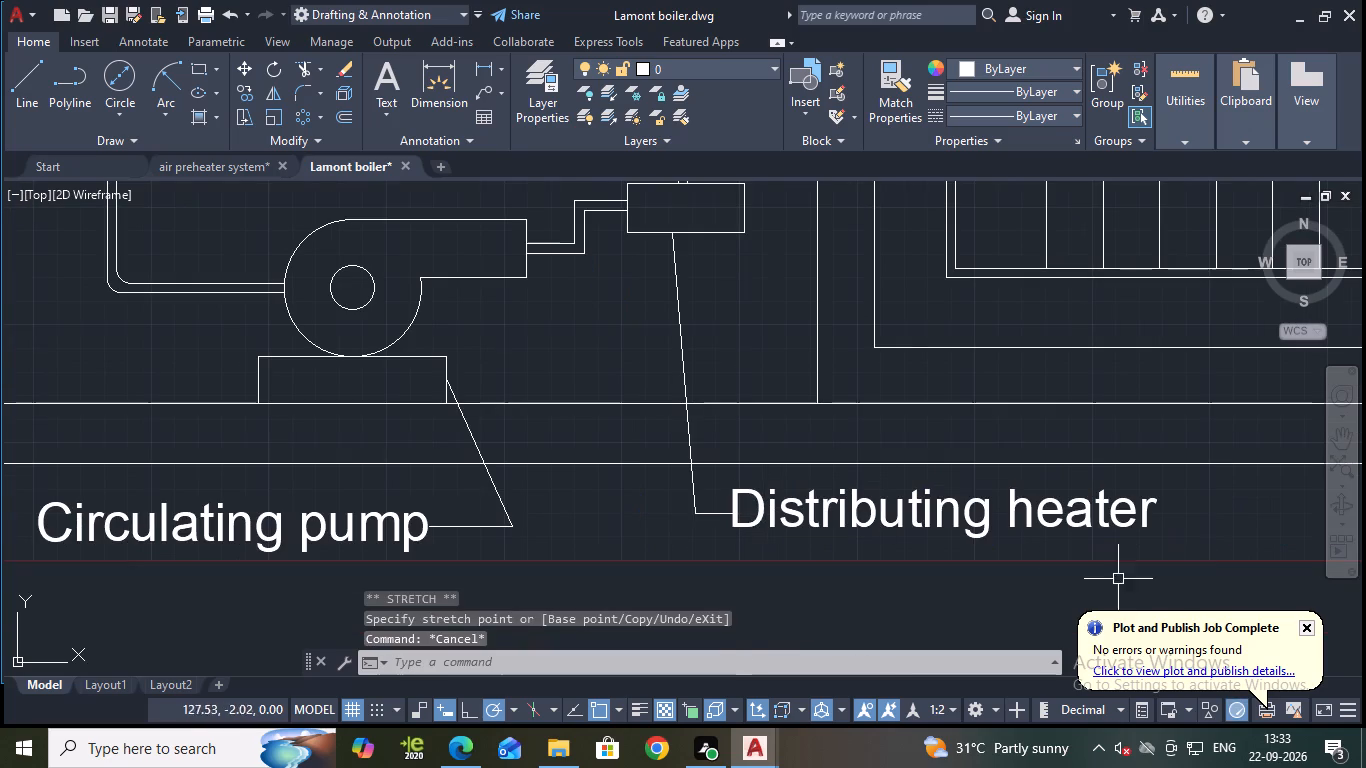
Save the Lamont boiler drawing.
key("ctrl+s")
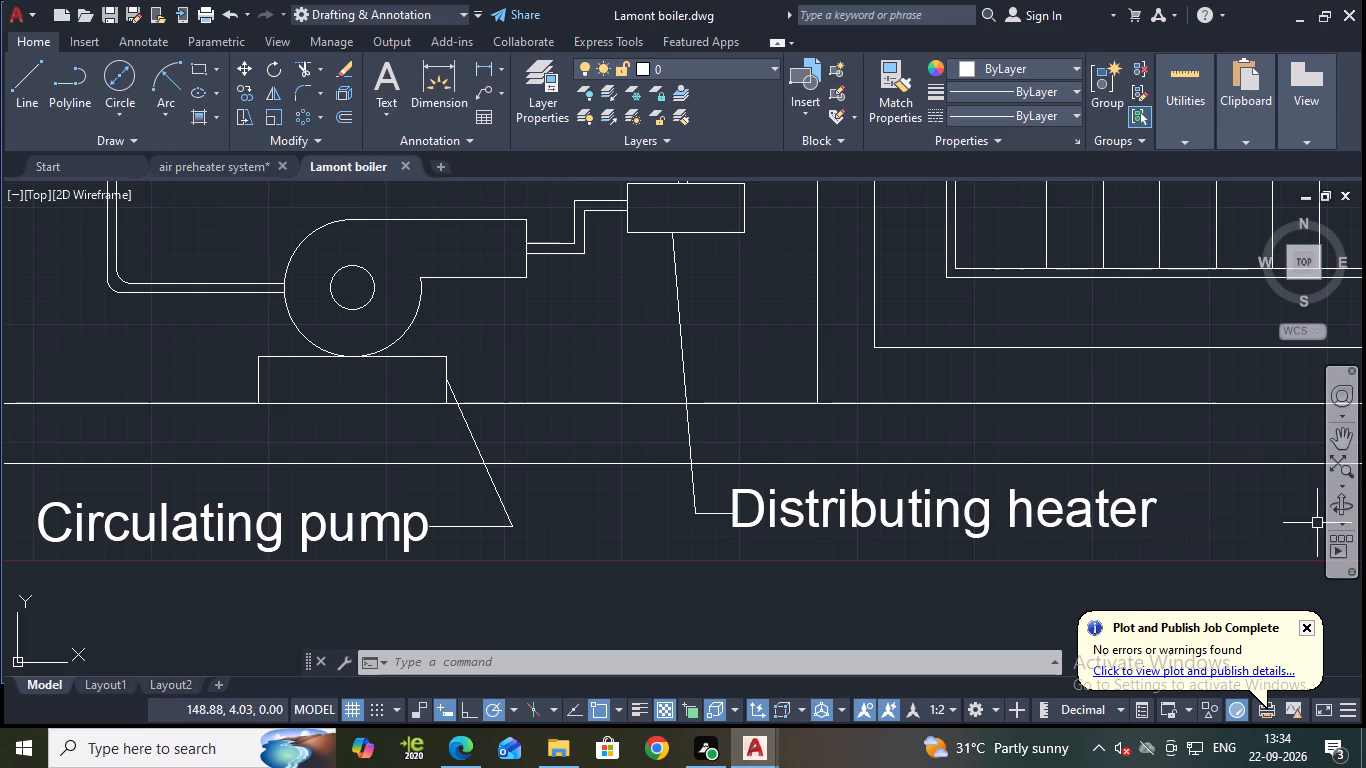
scroll(1317, 523, "down", 1)
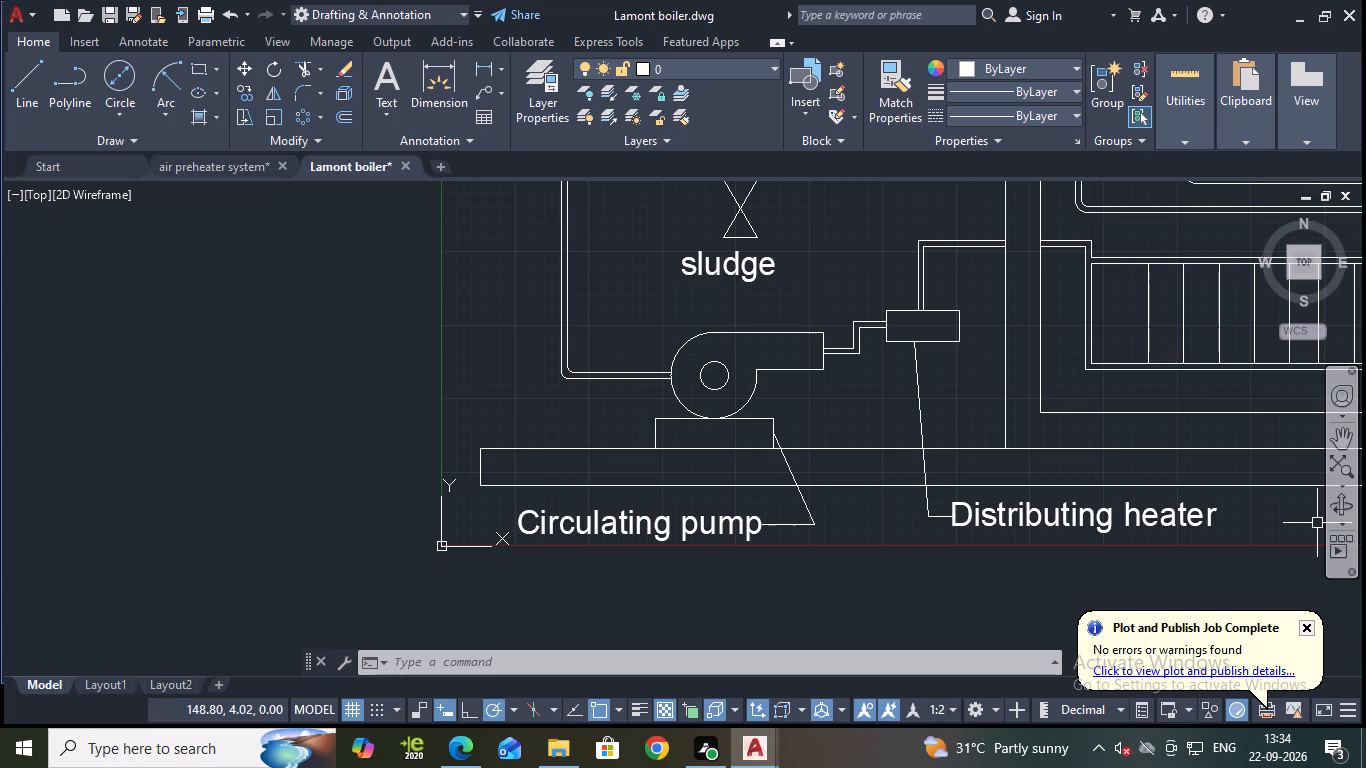
scroll(980, 429, "down", 1)
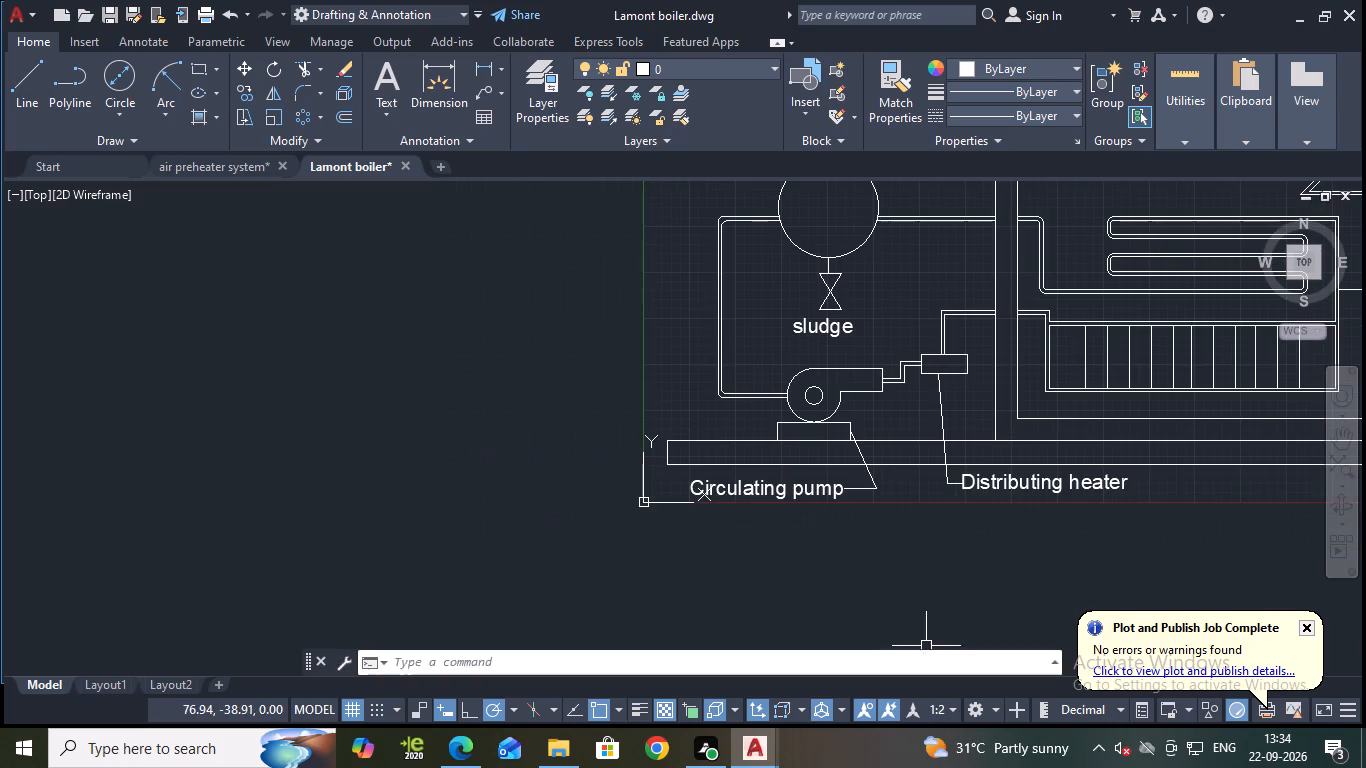
key("ctrl+s")
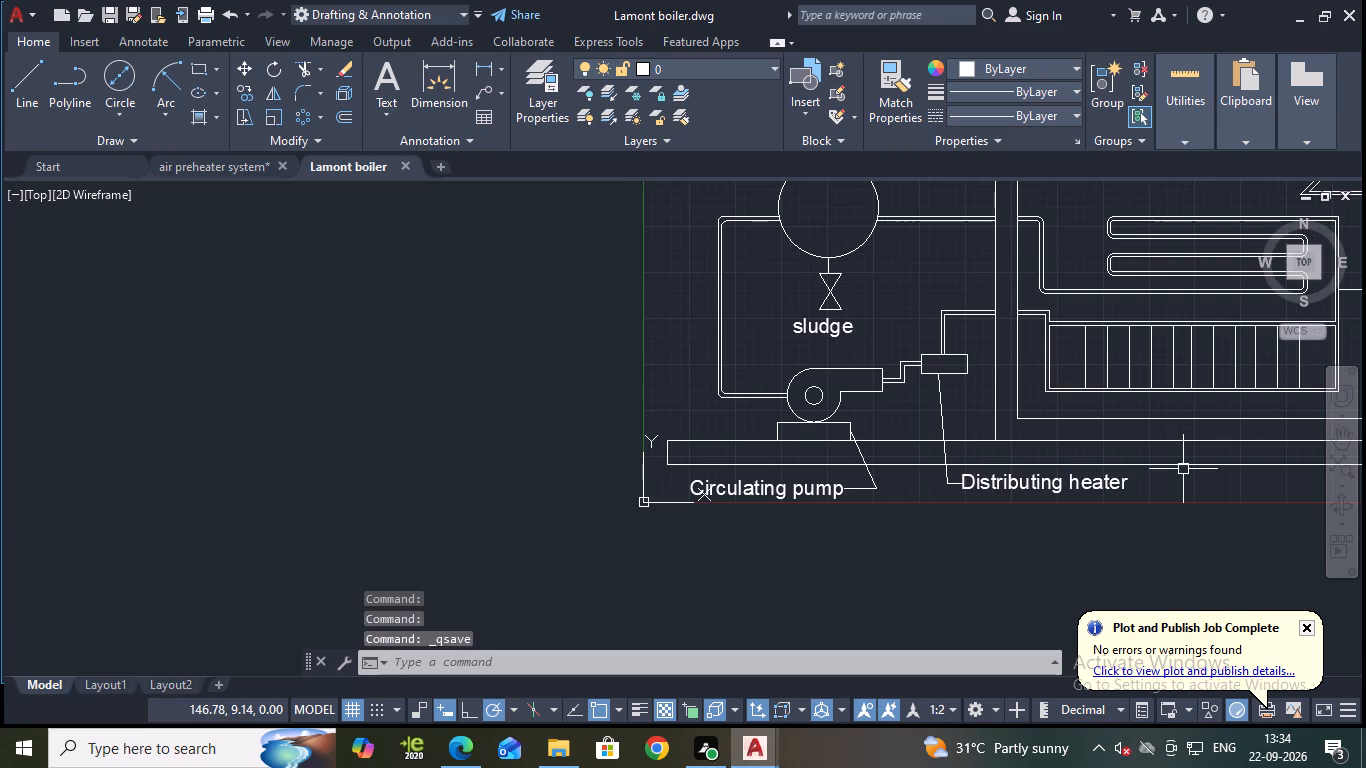
Examine the whole boiler drawing and its labels, from the exhaust outlets down to the base slab.
middle_click_drag(1209, 499, 896, 516)
middle_click_drag(870, 512, 782, 512)
middle_click_drag(782, 512, 744, 514)
middle_click(744, 514)
middle_click(744, 514)
middle_click_drag(749, 519, 761, 536)
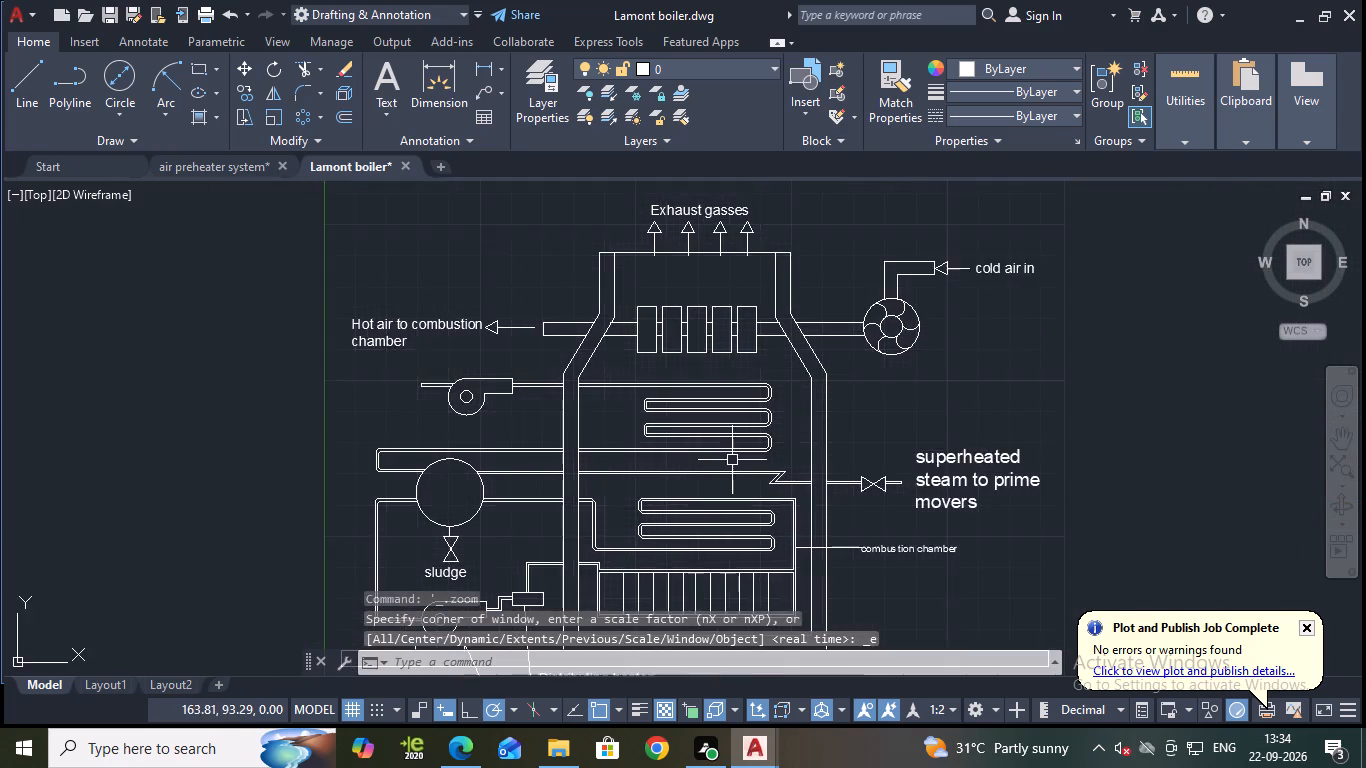
scroll(735, 452, "up", 2)
middle_click_drag(738, 495, 805, 302)
scroll(792, 428, "down", 1)
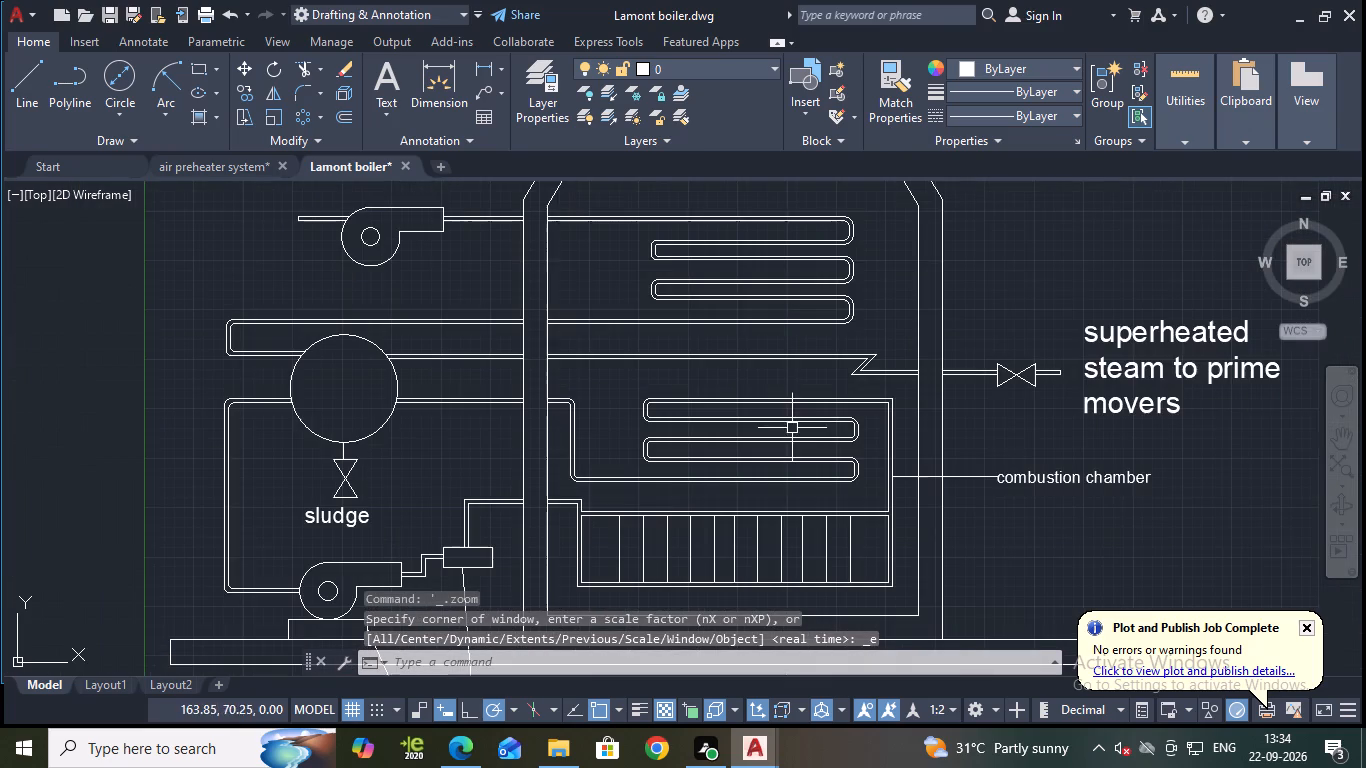
scroll(1066, 457, "down", 1)
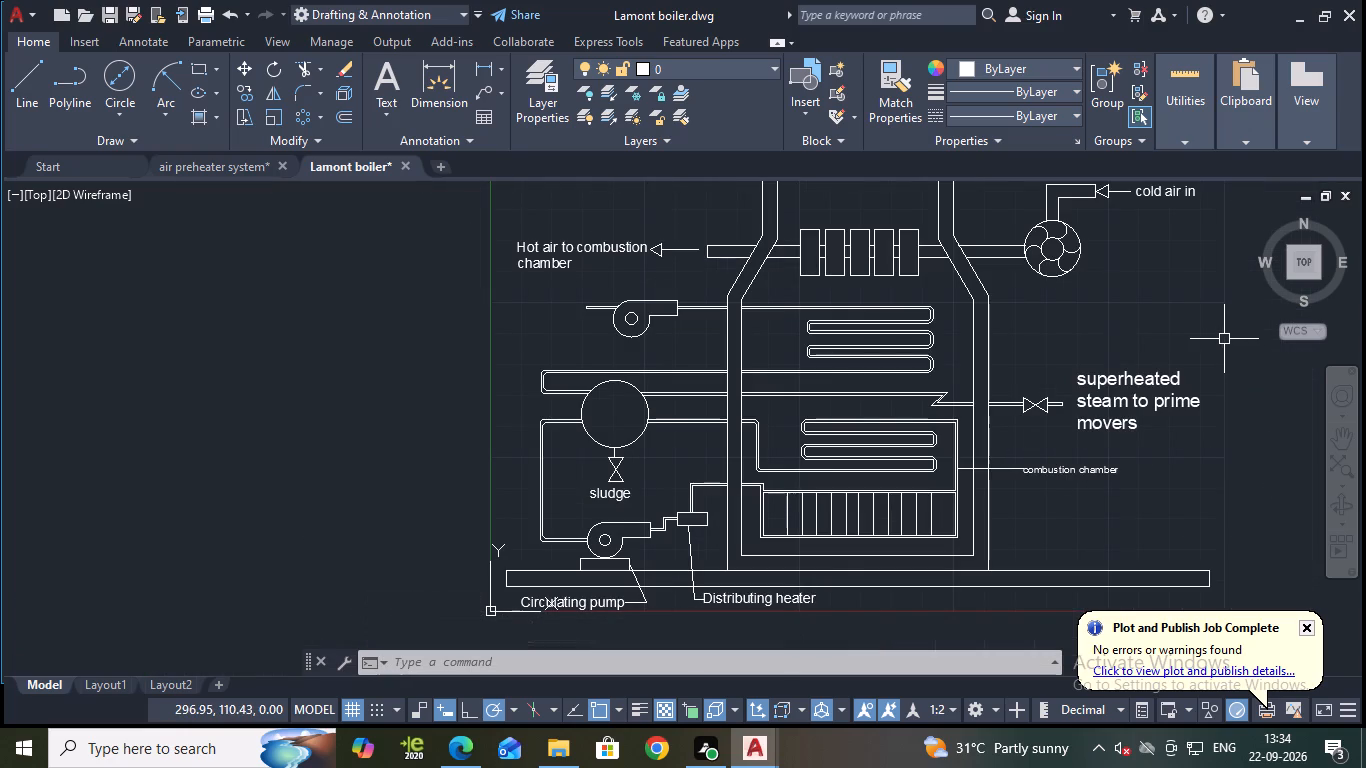
middle_click_drag(1157, 474, 1052, 501)
middle_click(1052, 501)
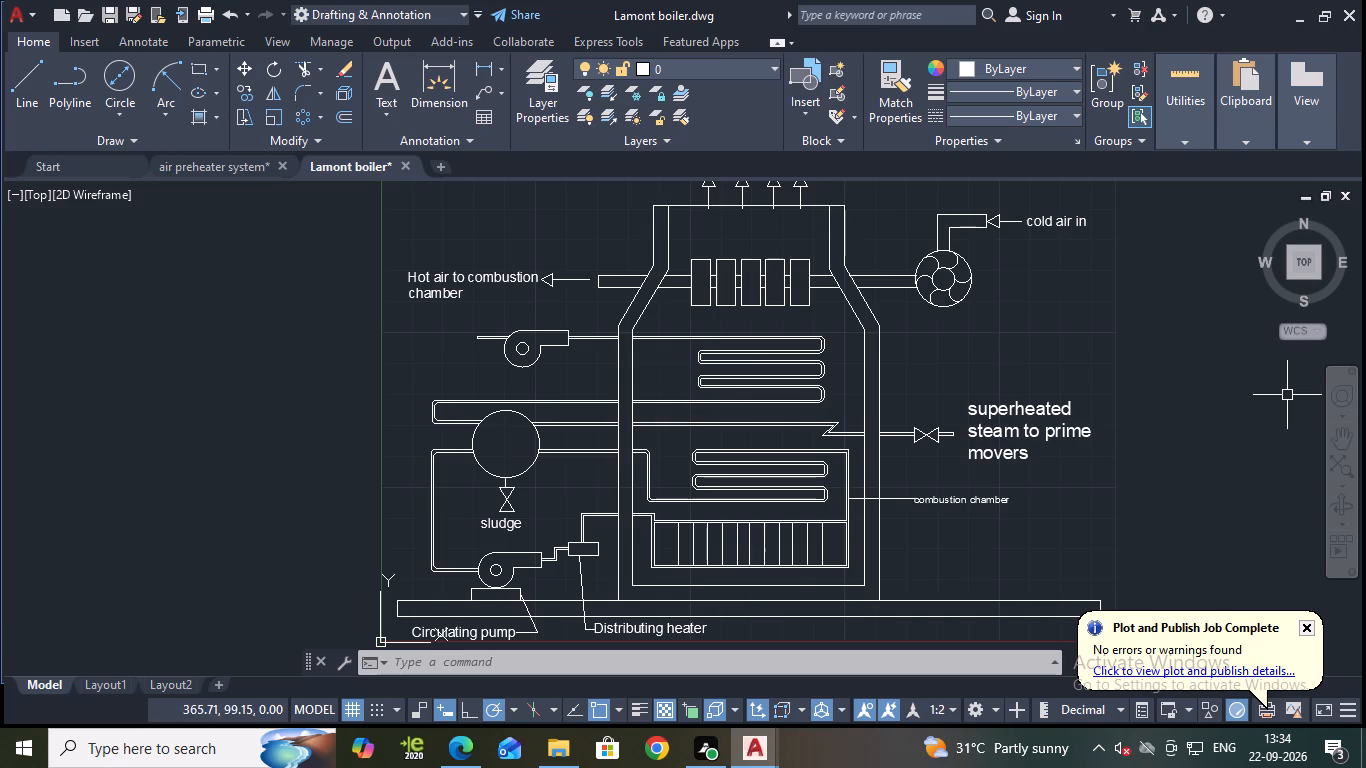
middle_click_drag(1038, 407, 828, 419)
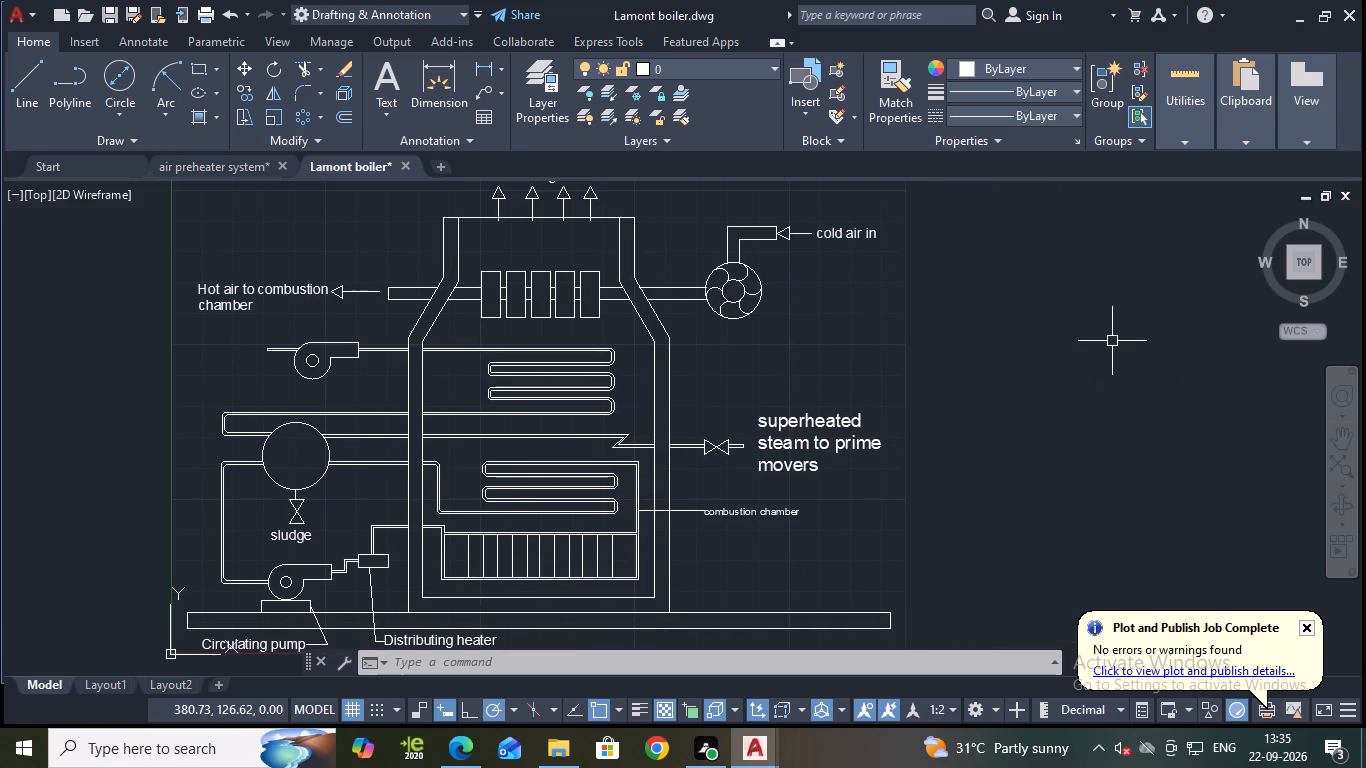
key("Escape")
middle_click_drag(1014, 403, 1014, 383)
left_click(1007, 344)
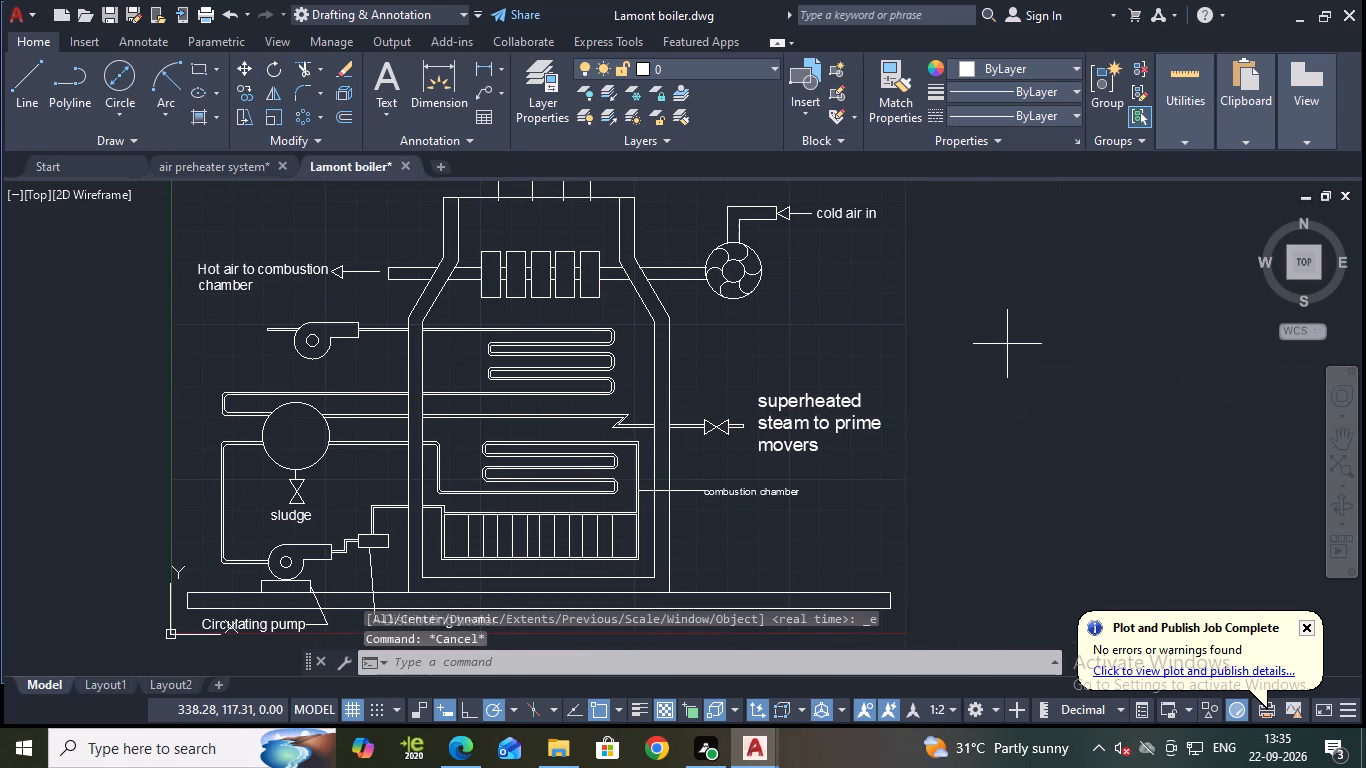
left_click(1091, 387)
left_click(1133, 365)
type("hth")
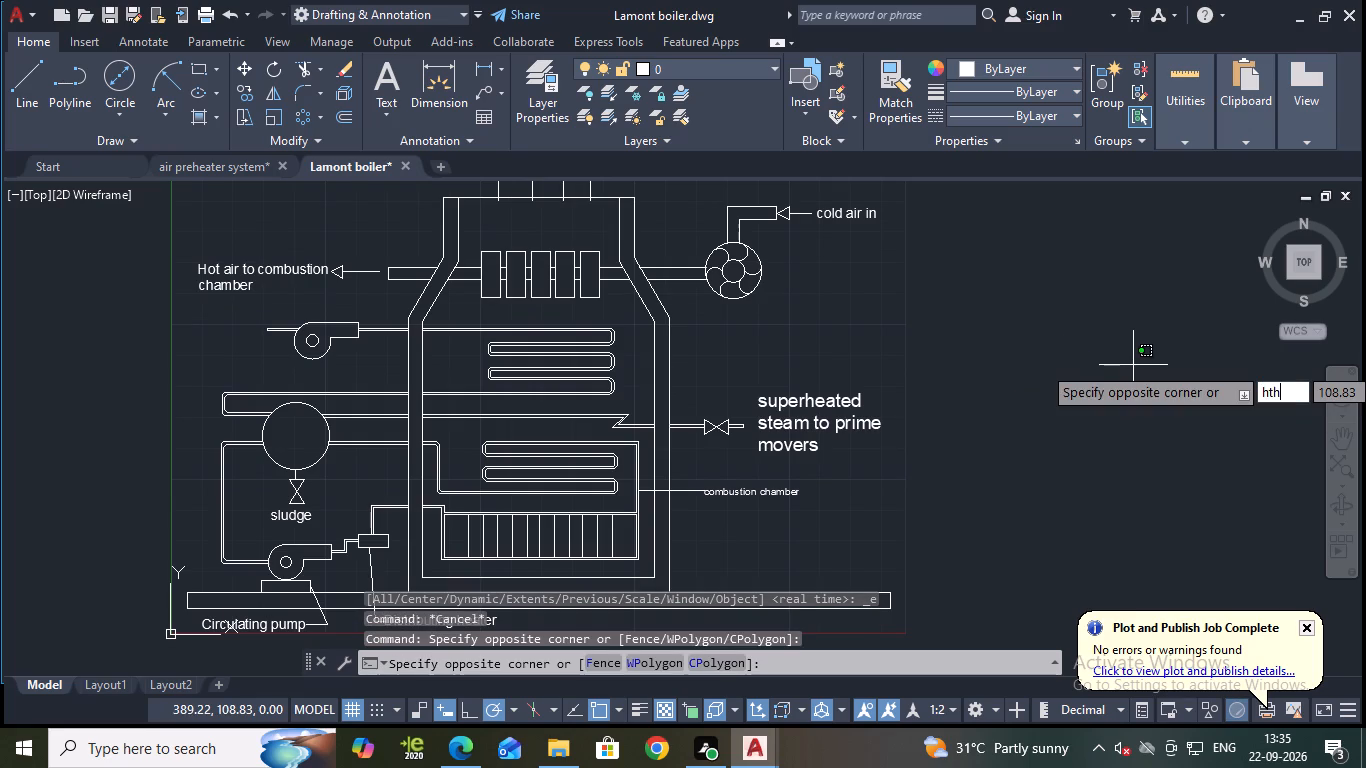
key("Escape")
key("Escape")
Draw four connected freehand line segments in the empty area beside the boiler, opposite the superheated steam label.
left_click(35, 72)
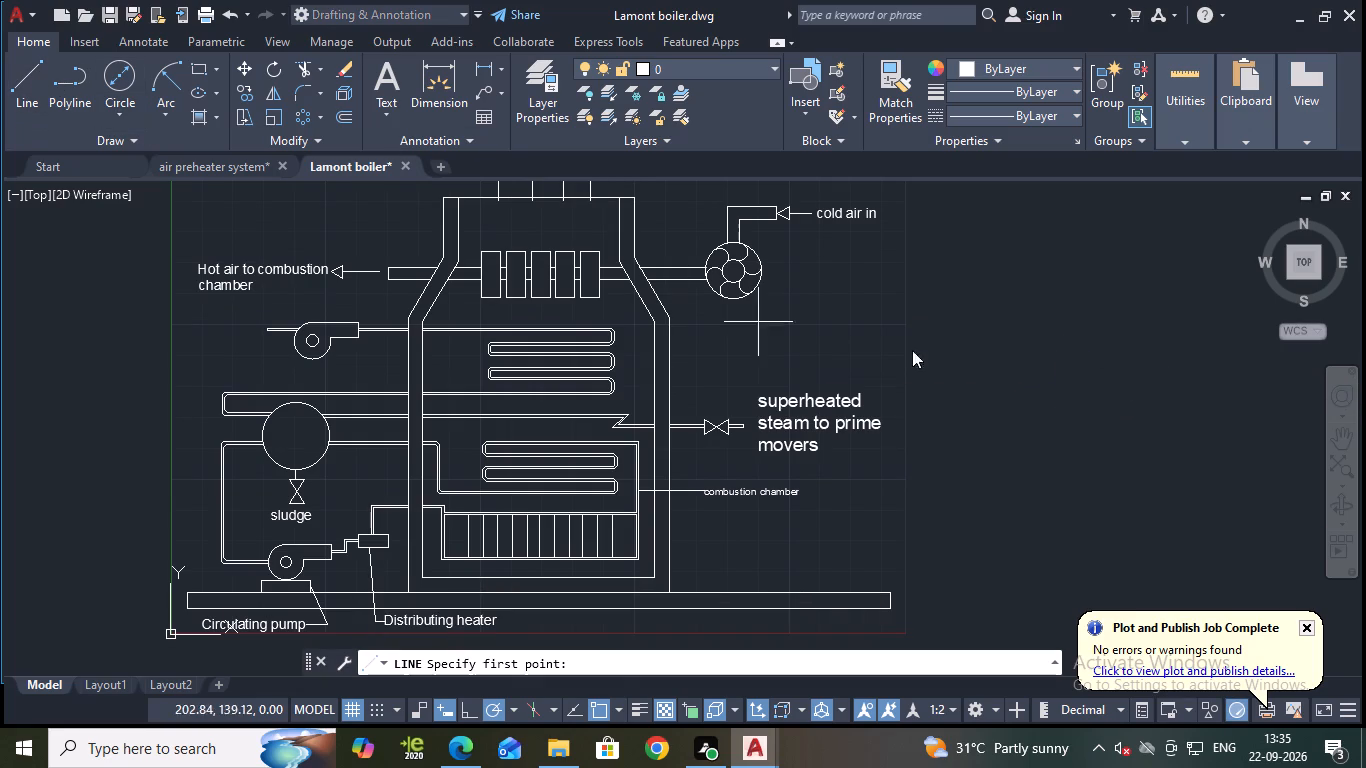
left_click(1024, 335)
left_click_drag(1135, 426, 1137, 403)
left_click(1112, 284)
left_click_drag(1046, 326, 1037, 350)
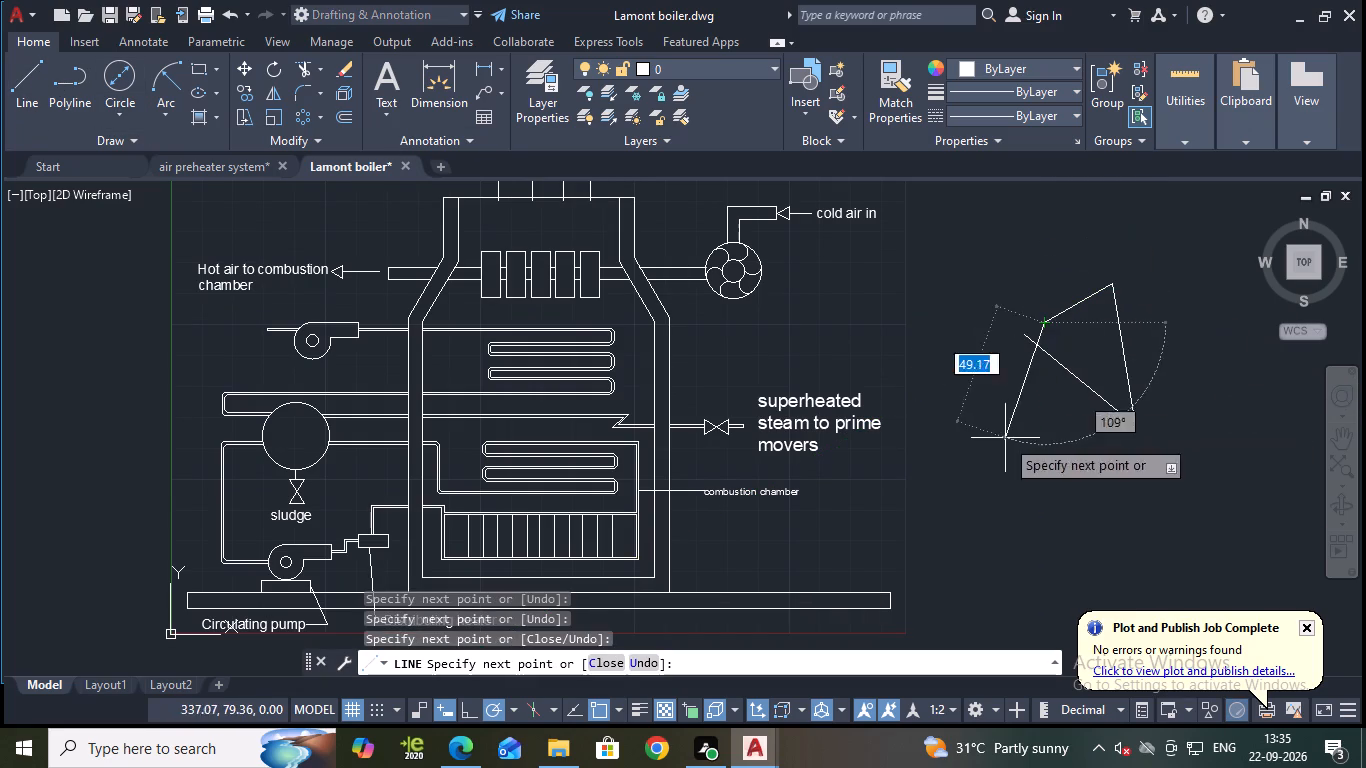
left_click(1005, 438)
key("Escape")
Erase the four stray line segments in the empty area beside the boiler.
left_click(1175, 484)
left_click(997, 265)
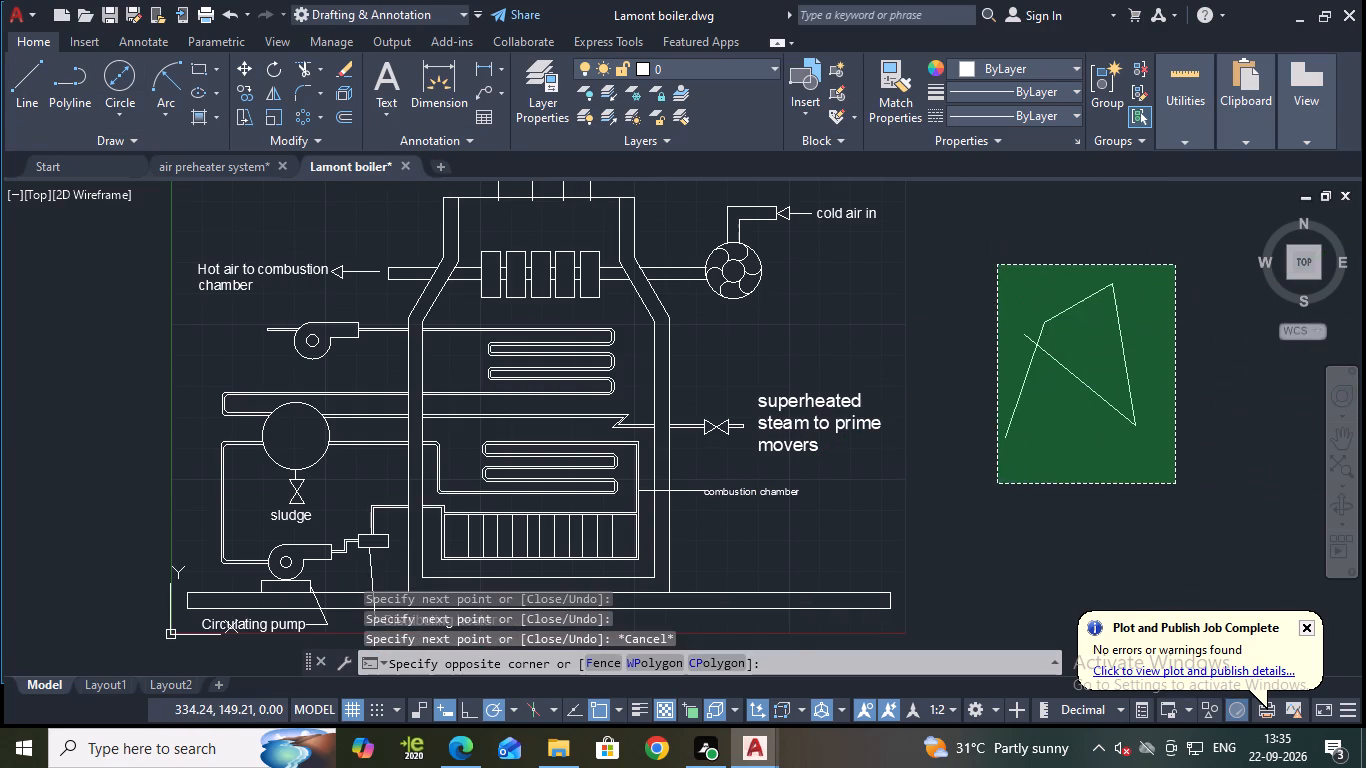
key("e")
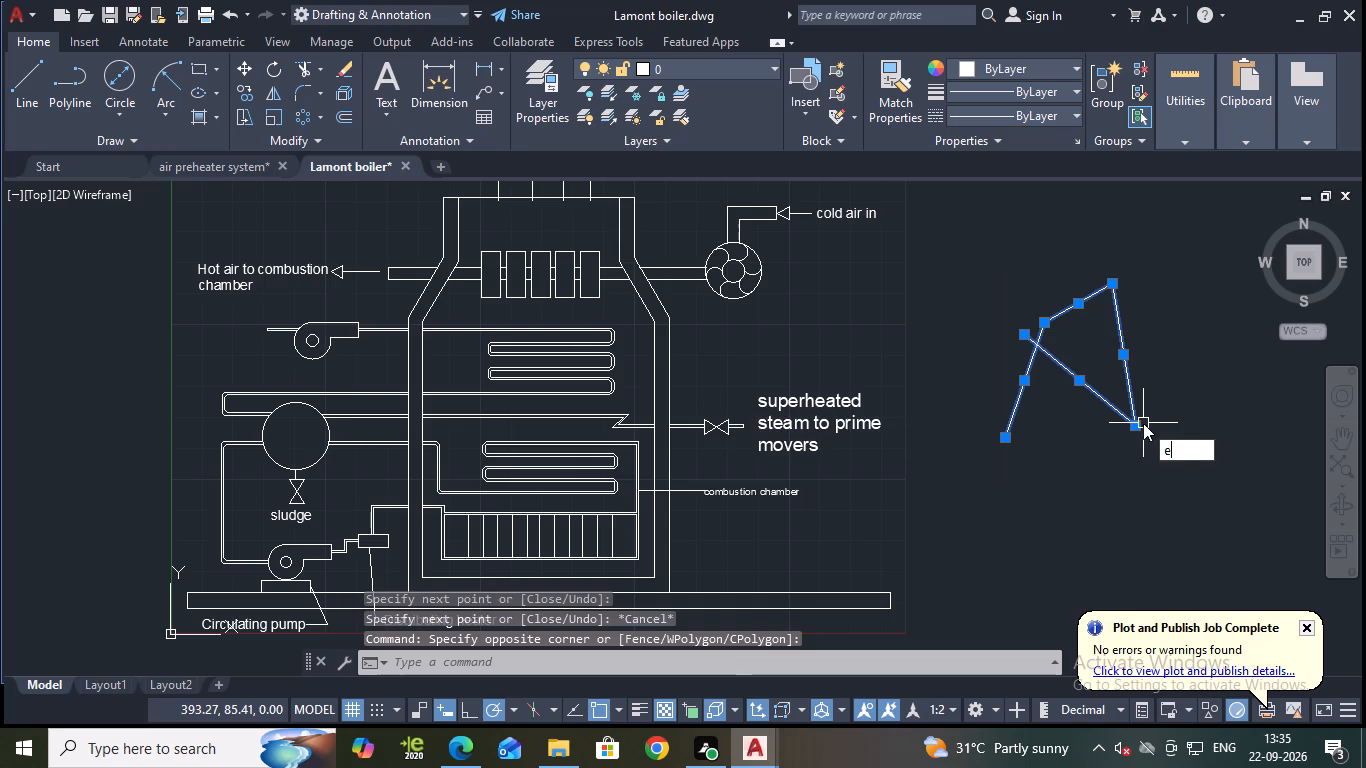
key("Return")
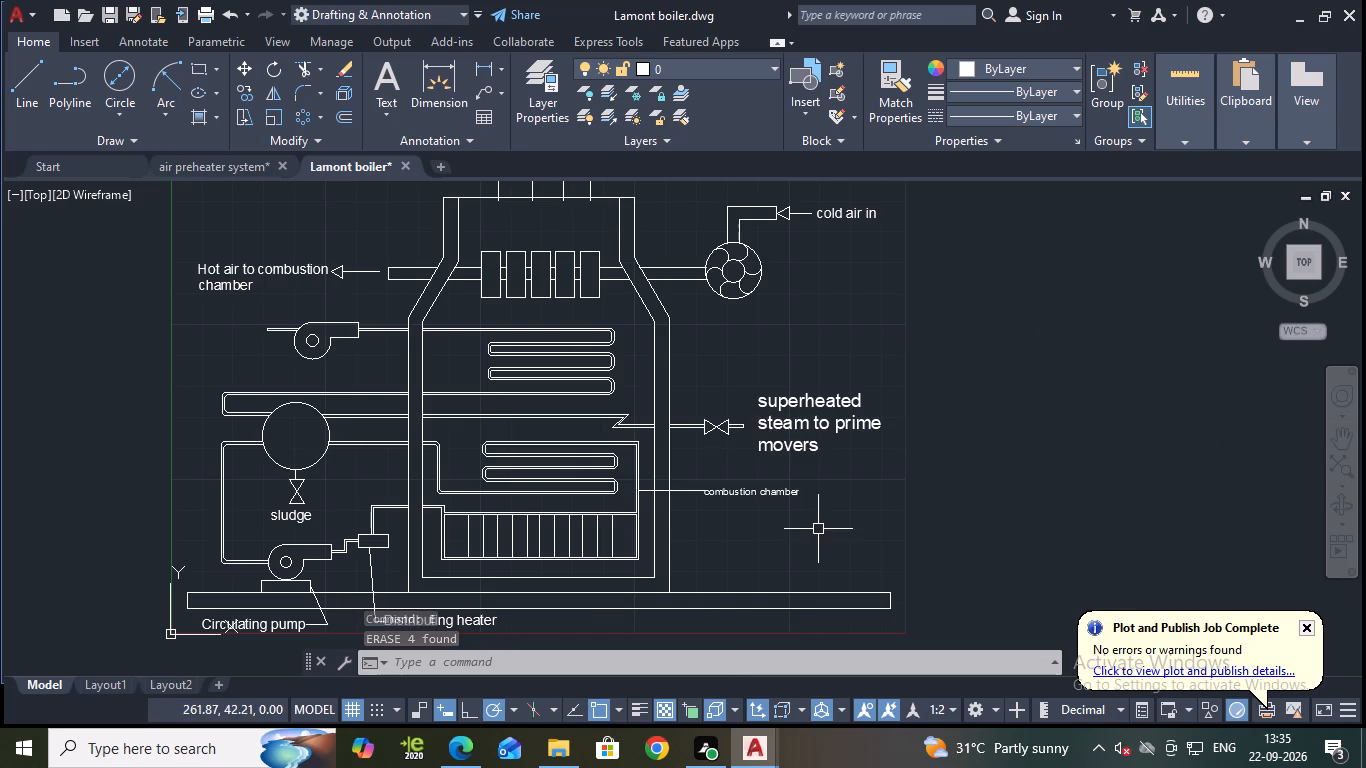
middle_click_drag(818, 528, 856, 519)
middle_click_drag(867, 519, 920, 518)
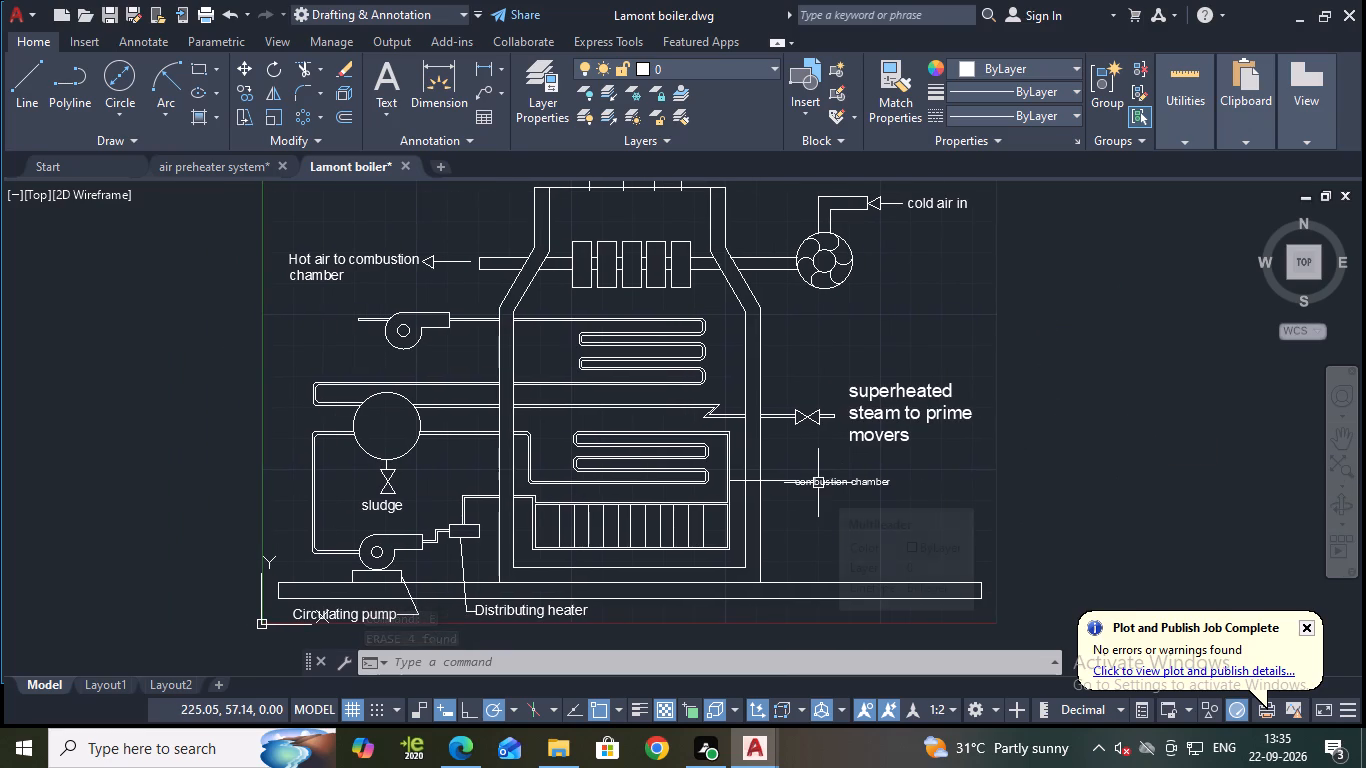
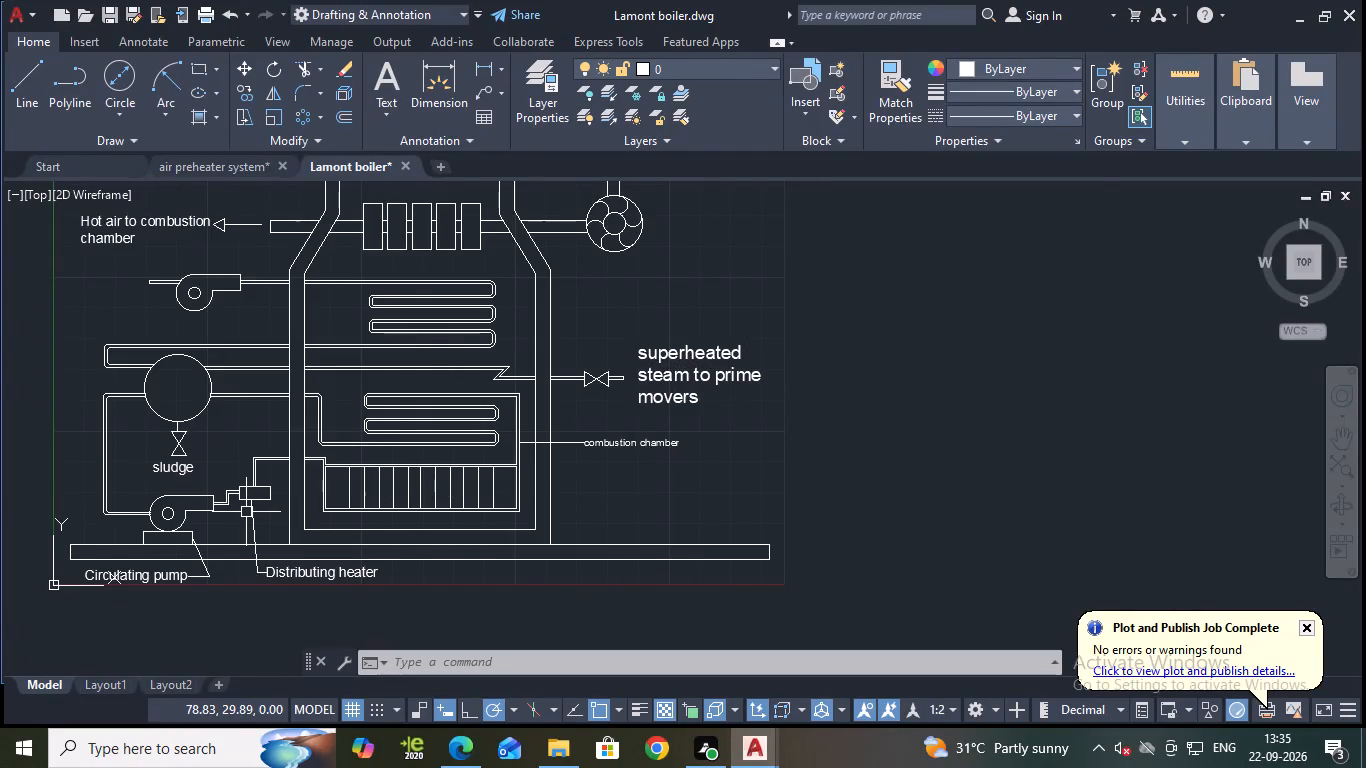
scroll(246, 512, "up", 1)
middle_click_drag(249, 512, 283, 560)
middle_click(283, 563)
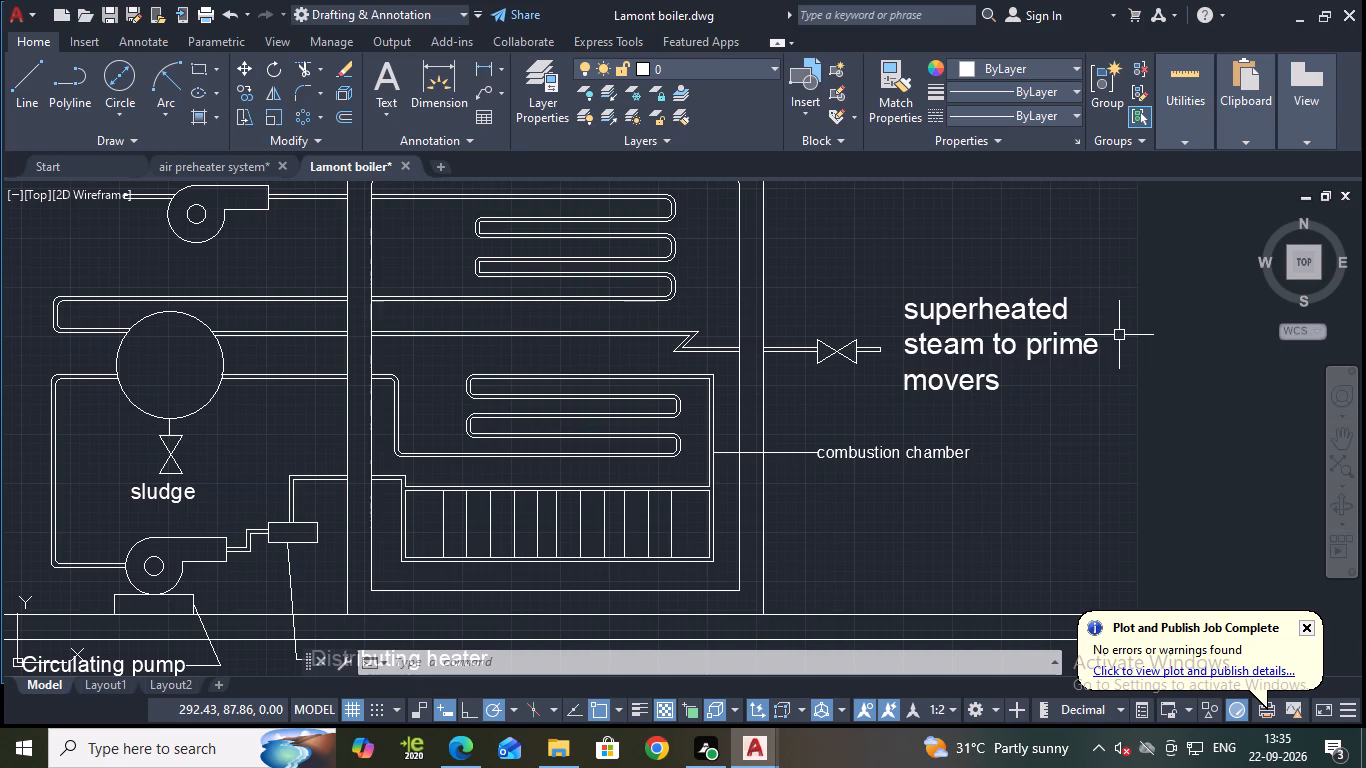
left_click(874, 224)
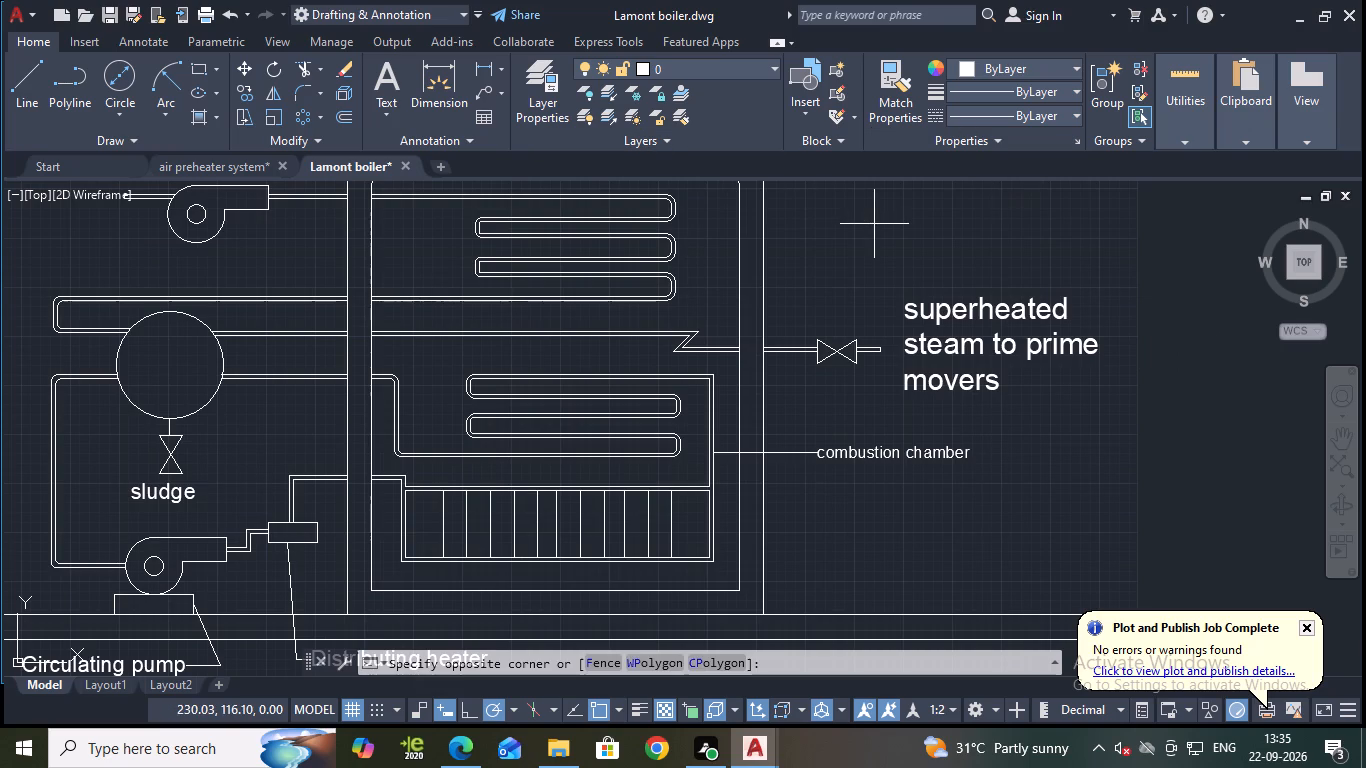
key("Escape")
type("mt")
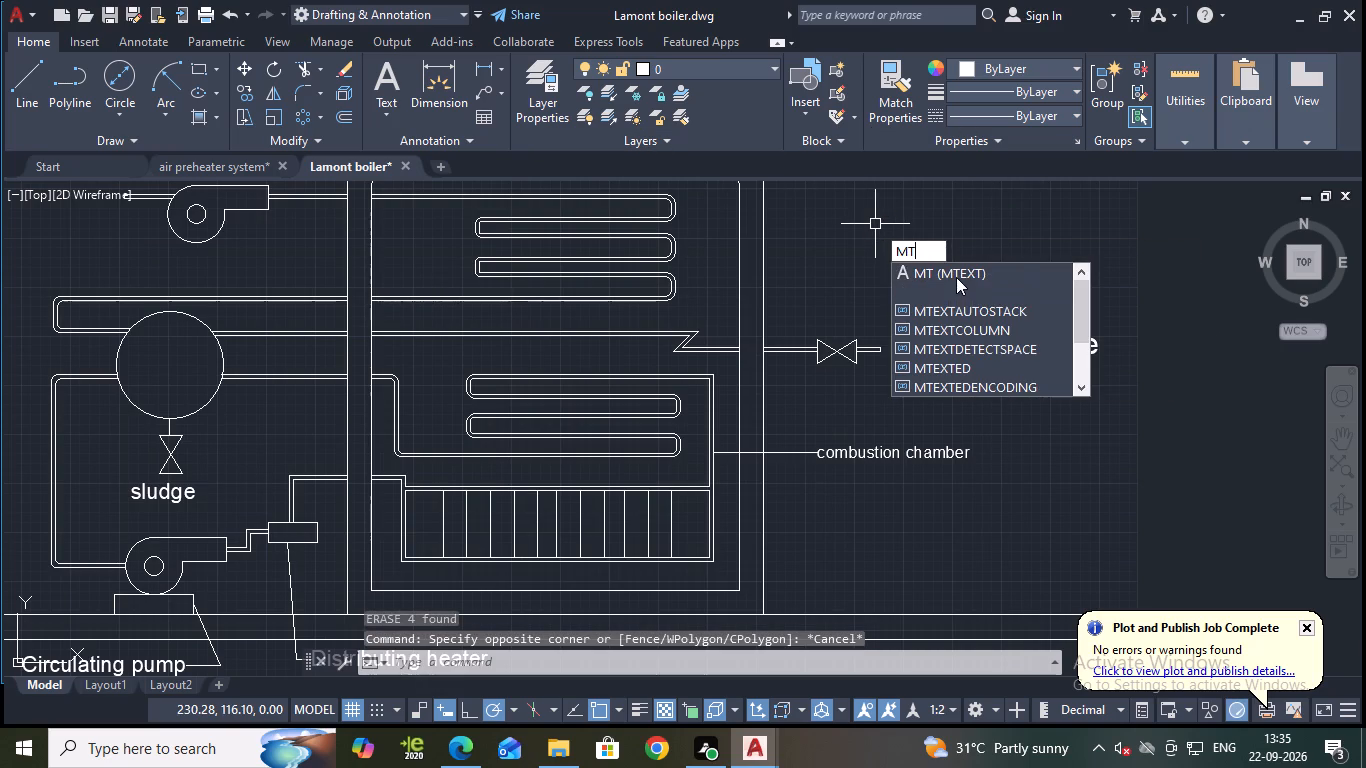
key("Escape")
Add the multiline text "air heater" at height 4.00 between the five heater plates and the upper serpentine coil.
key("t")
key("Return")
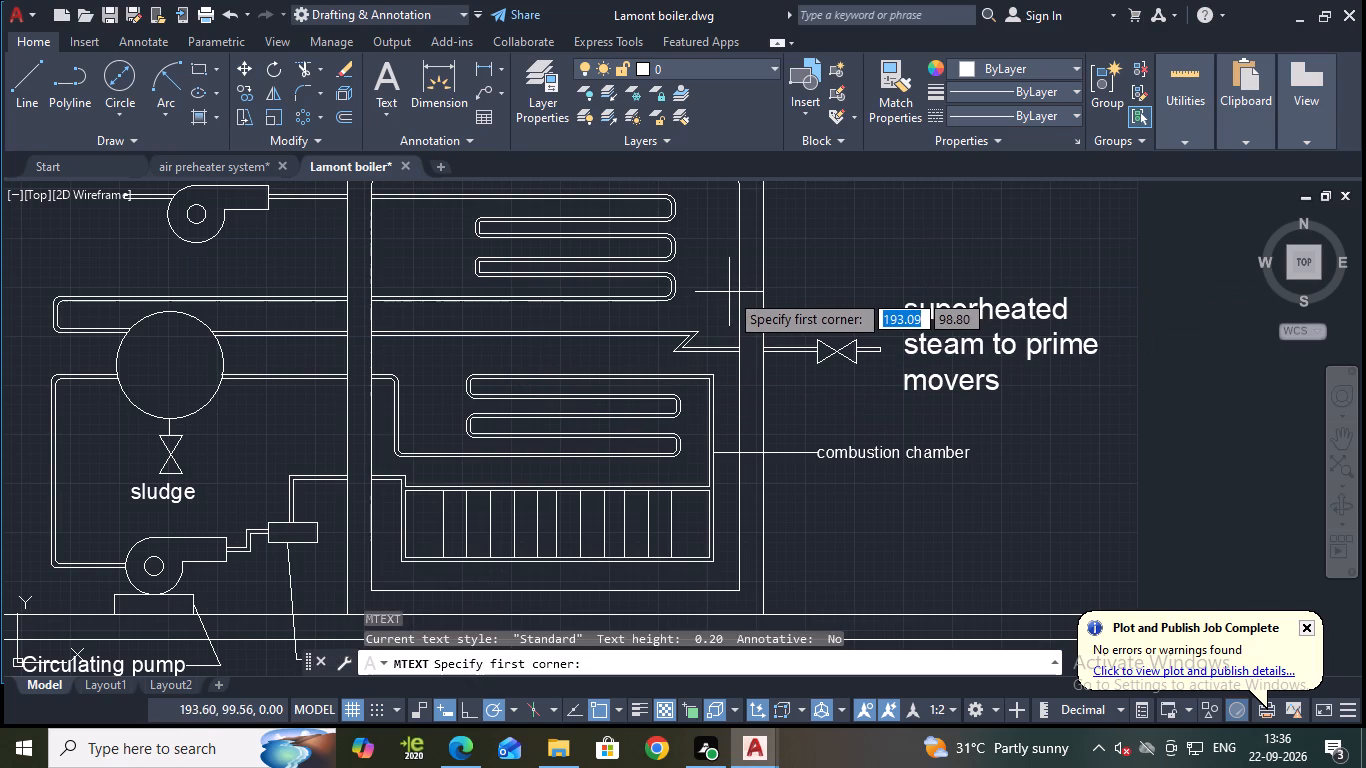
middle_click_drag(921, 261, 962, 401)
scroll(624, 325, "up", 1)
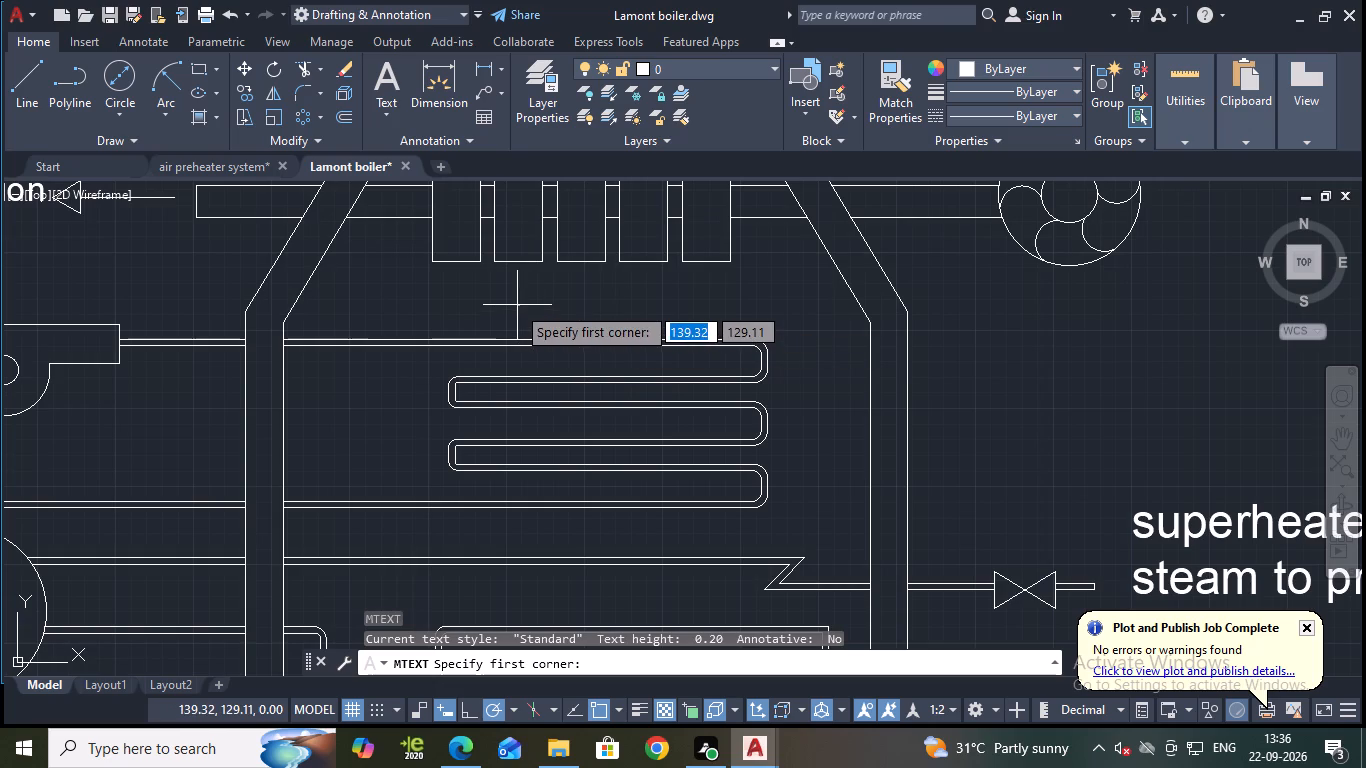
left_click(516, 303)
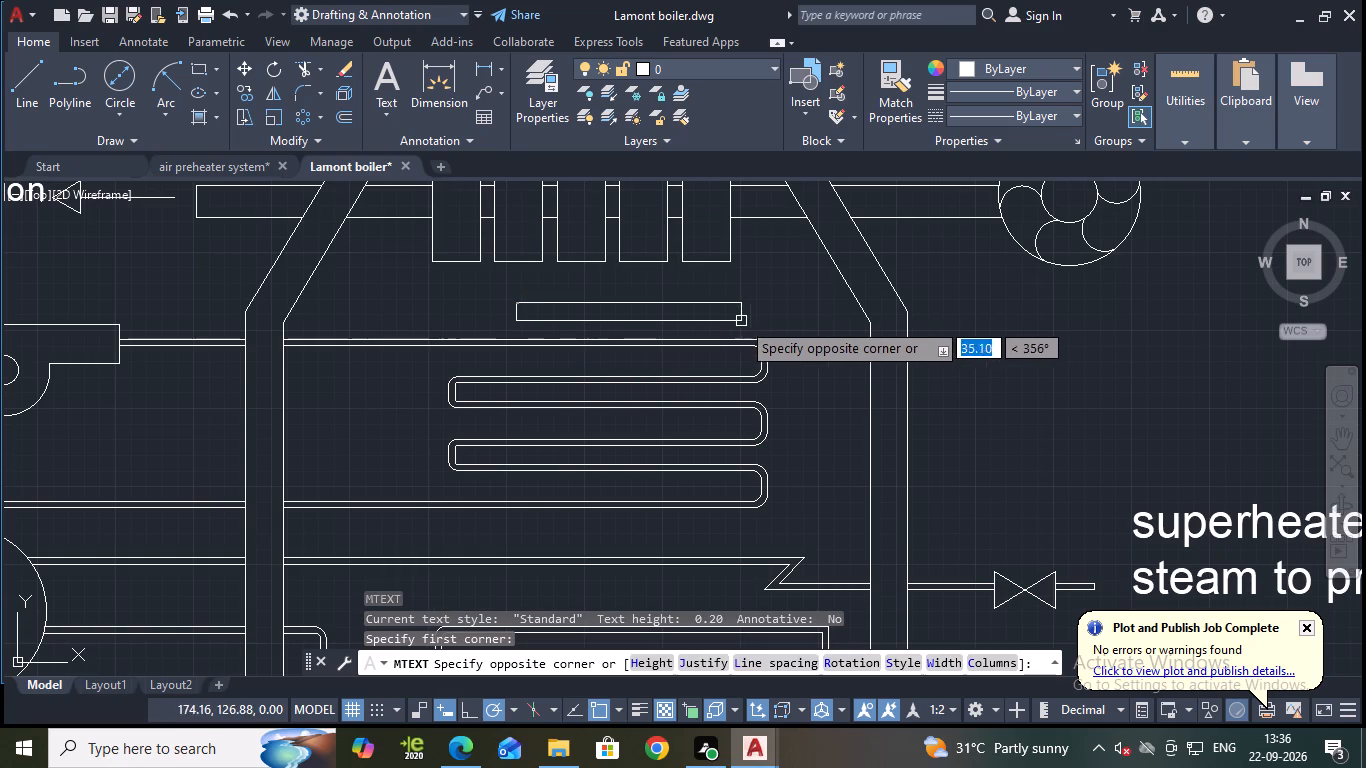
left_click(753, 328)
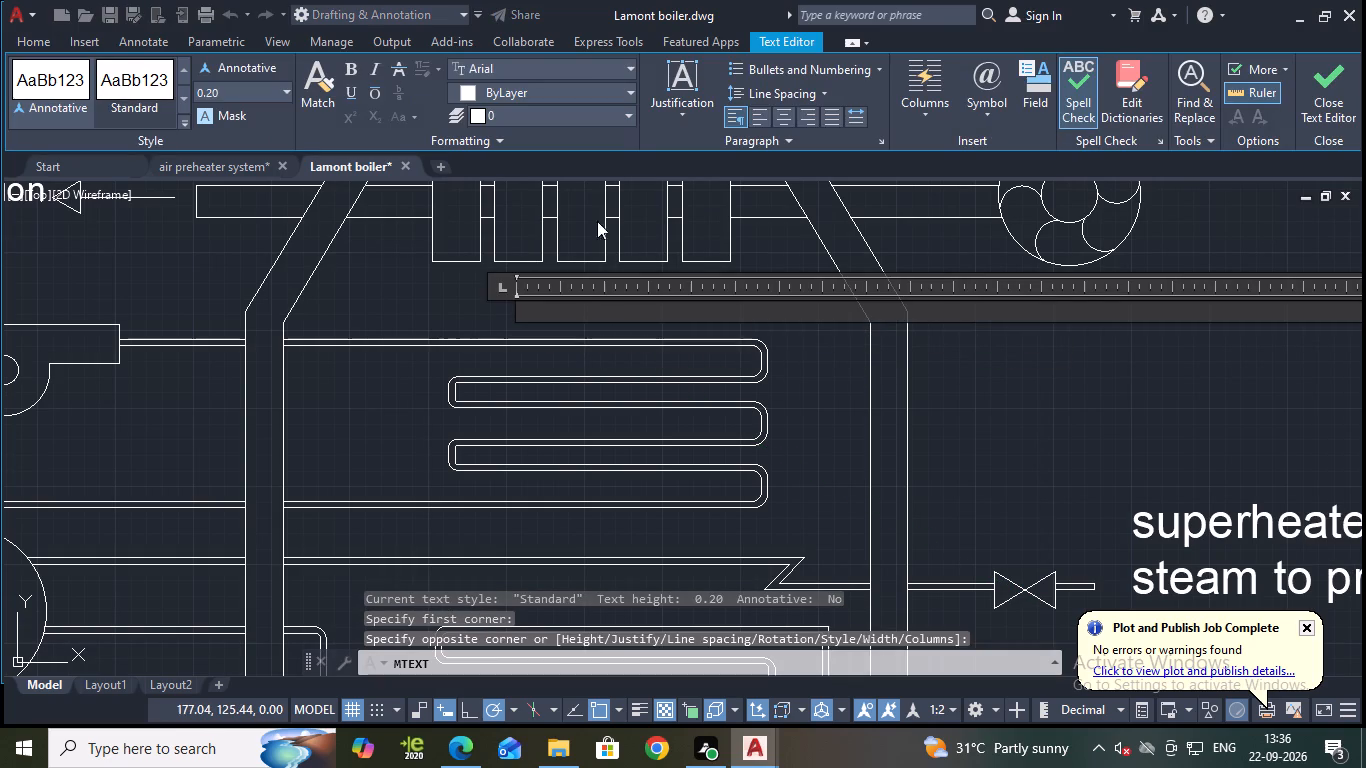
left_click(290, 88)
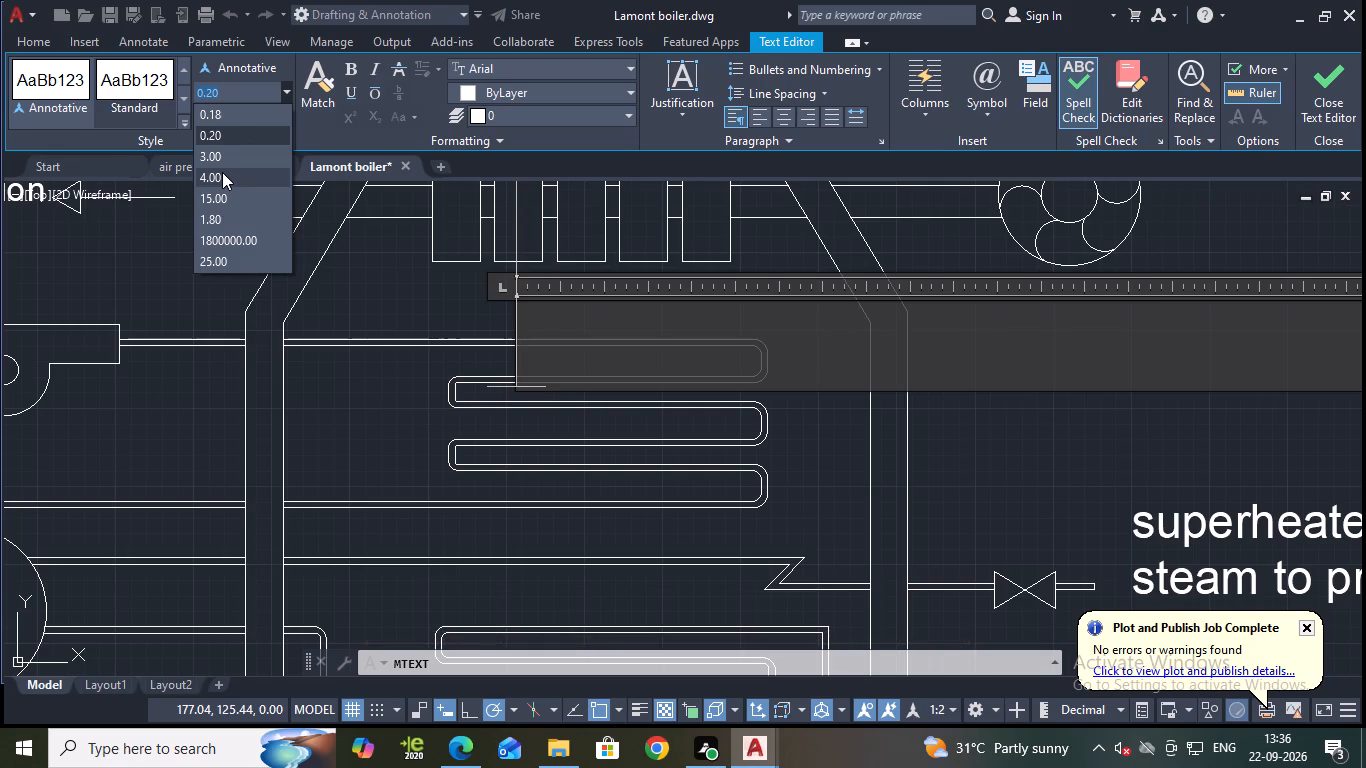
left_click(222, 172)
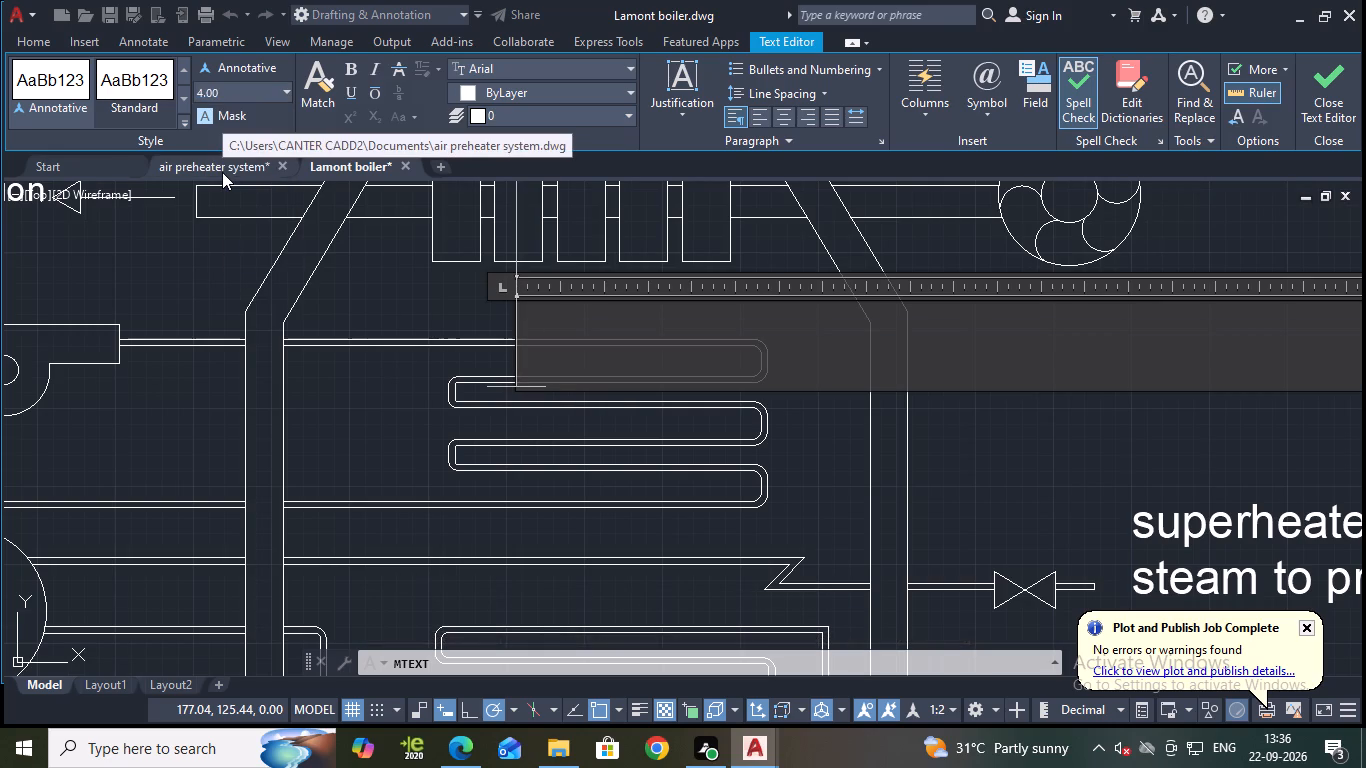
type("air heater")
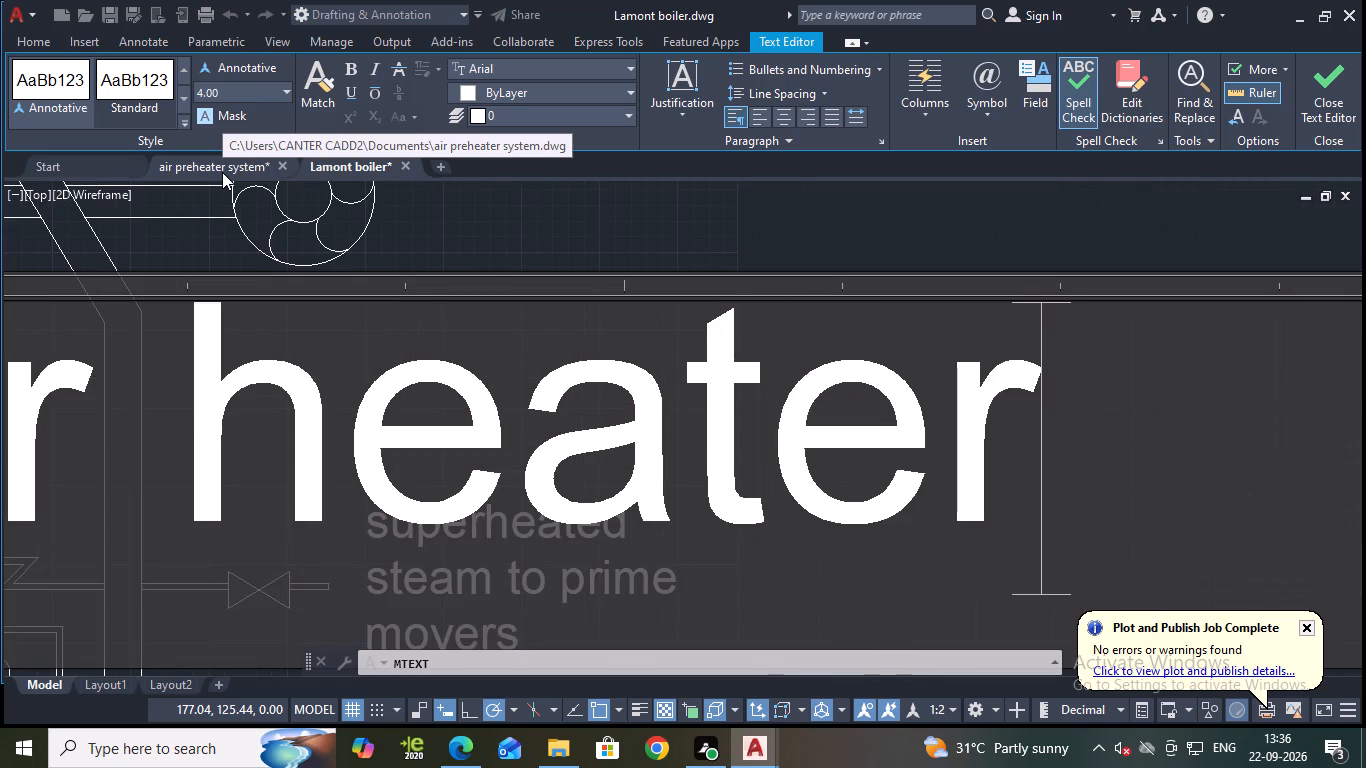
left_click(1321, 102)
scroll(673, 366, "down", 2)
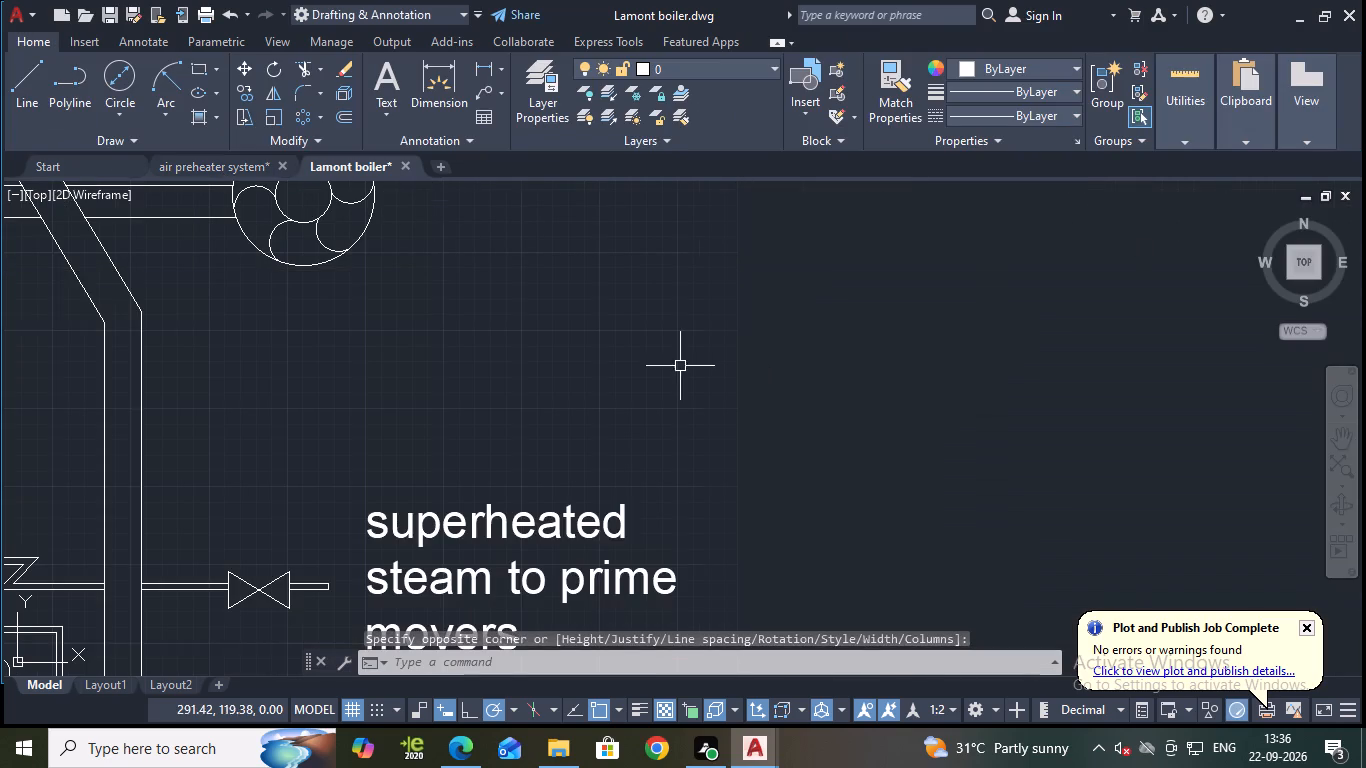
middle_click_drag(528, 337, 886, 441)
scroll(760, 478, "up", 2)
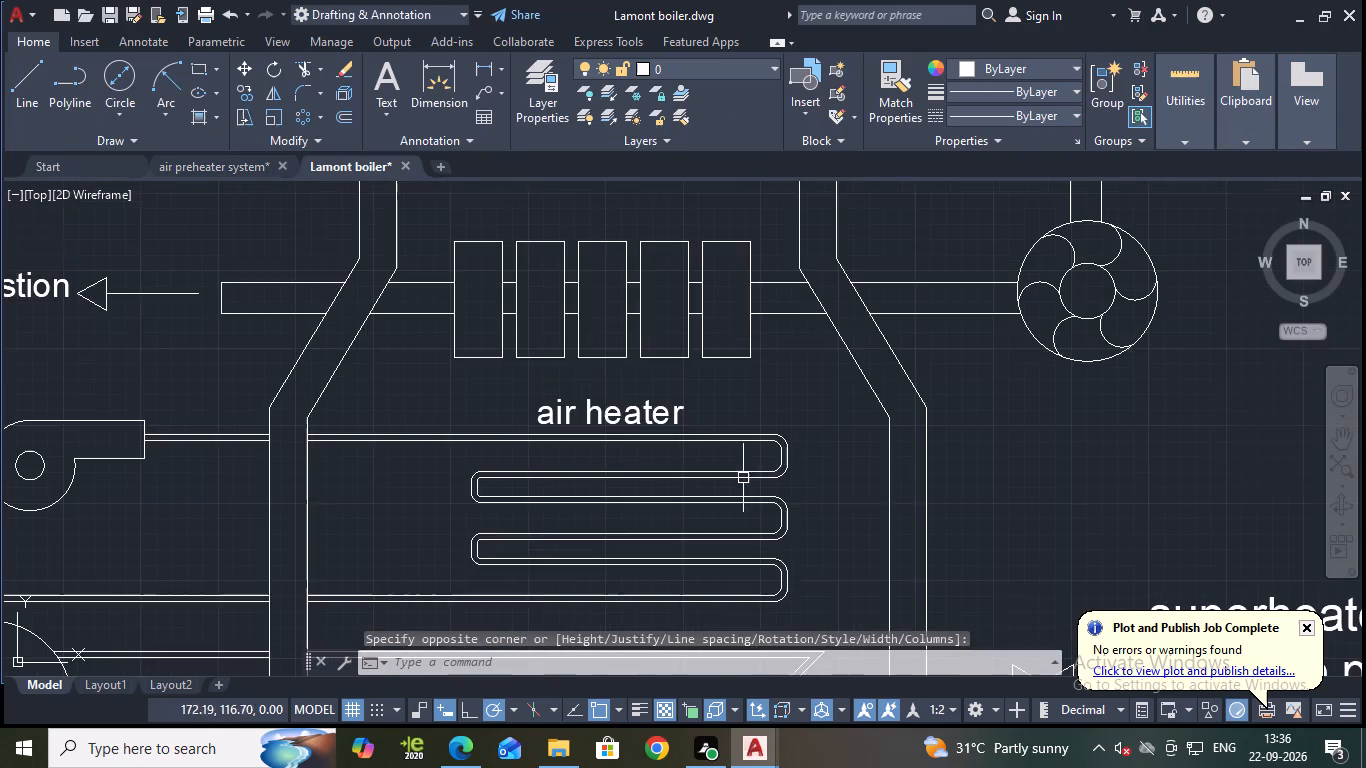
middle_click_drag(741, 475, 856, 340)
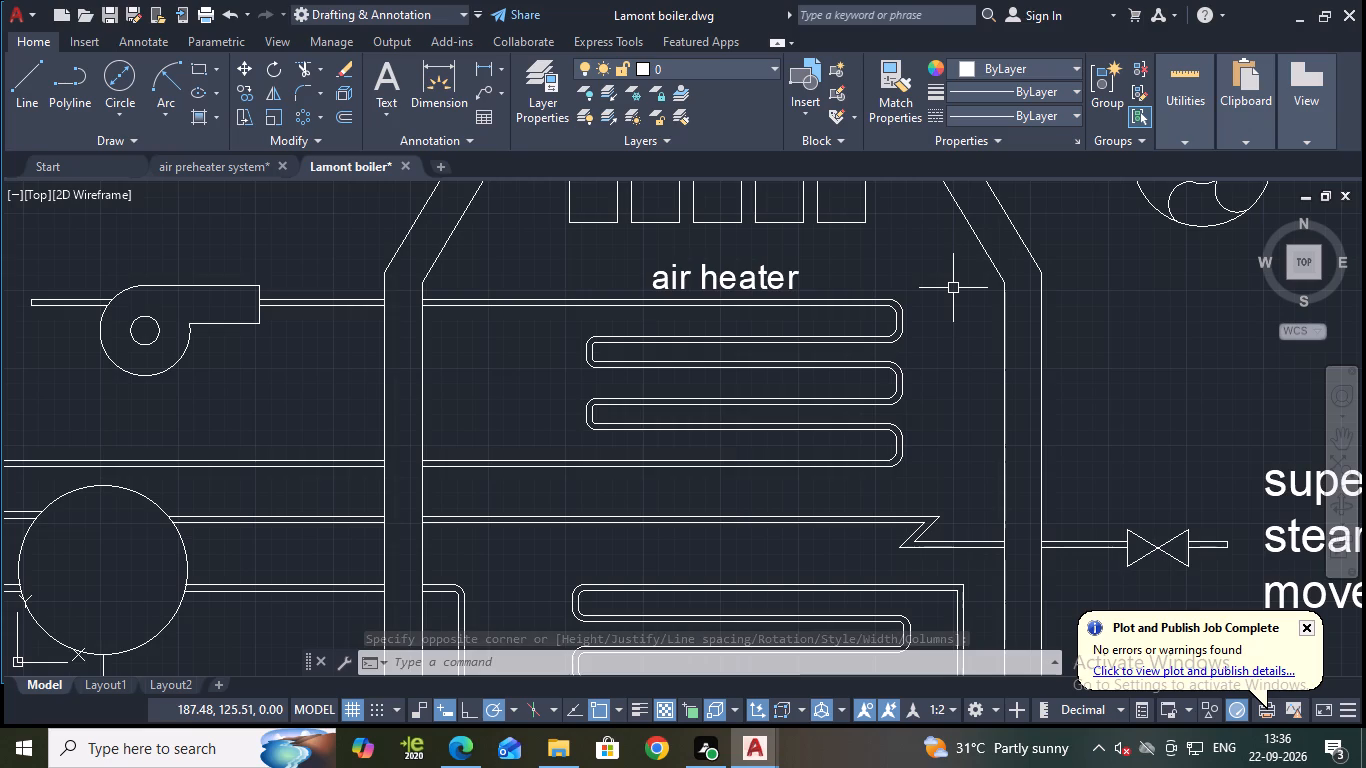
key("Escape")
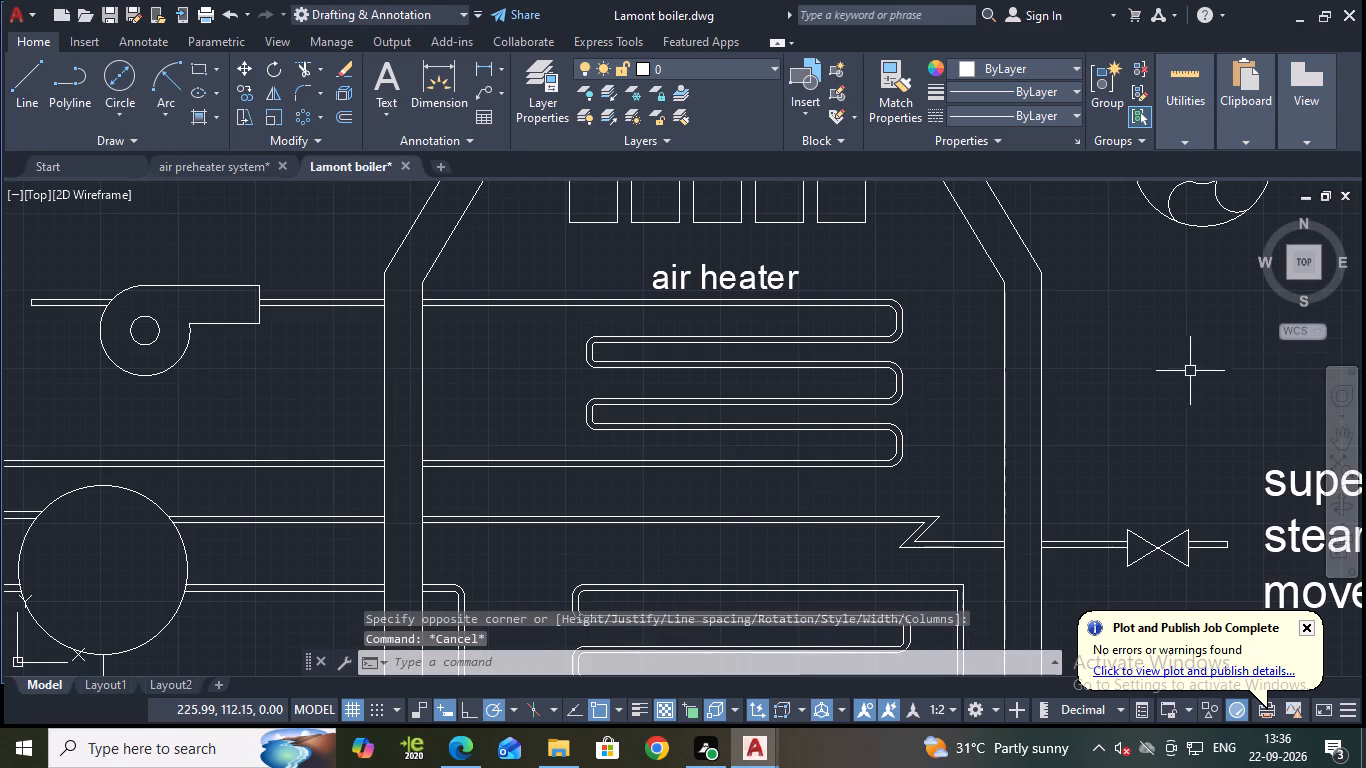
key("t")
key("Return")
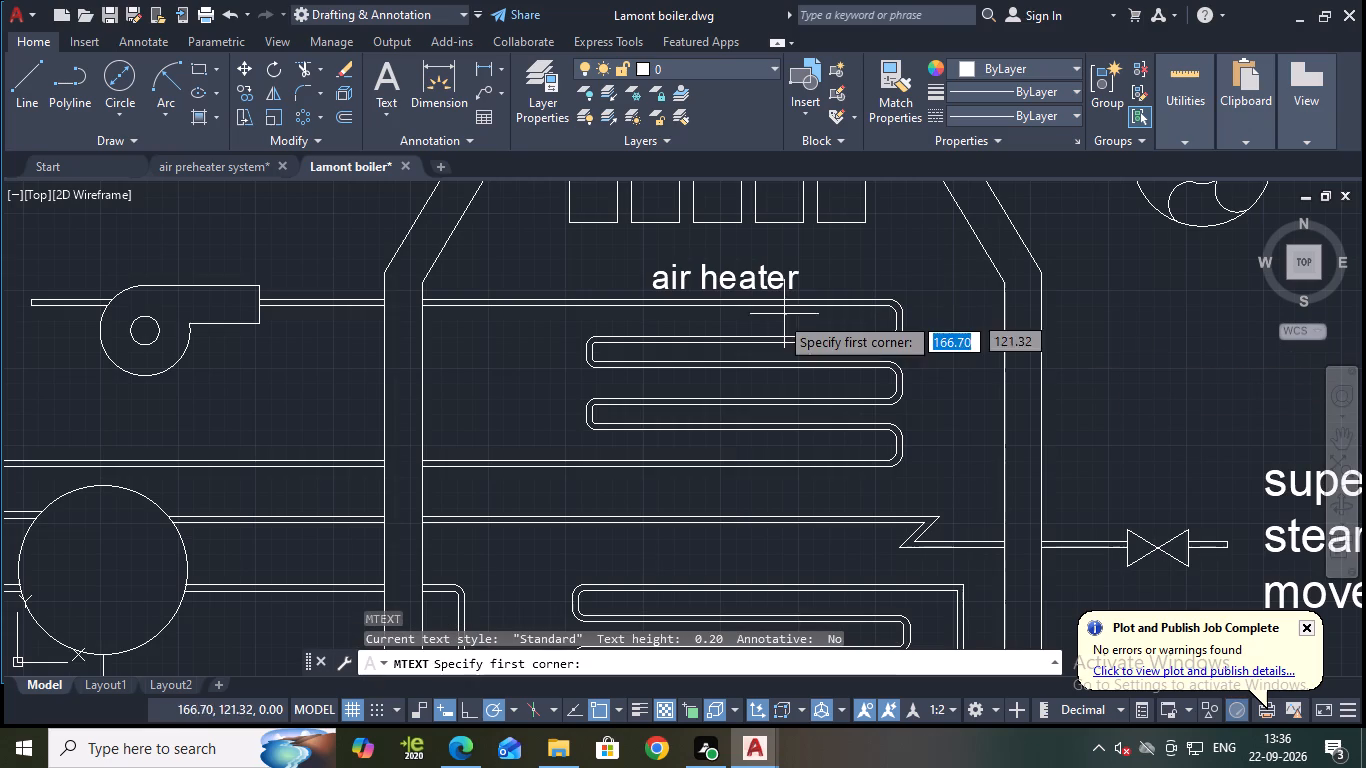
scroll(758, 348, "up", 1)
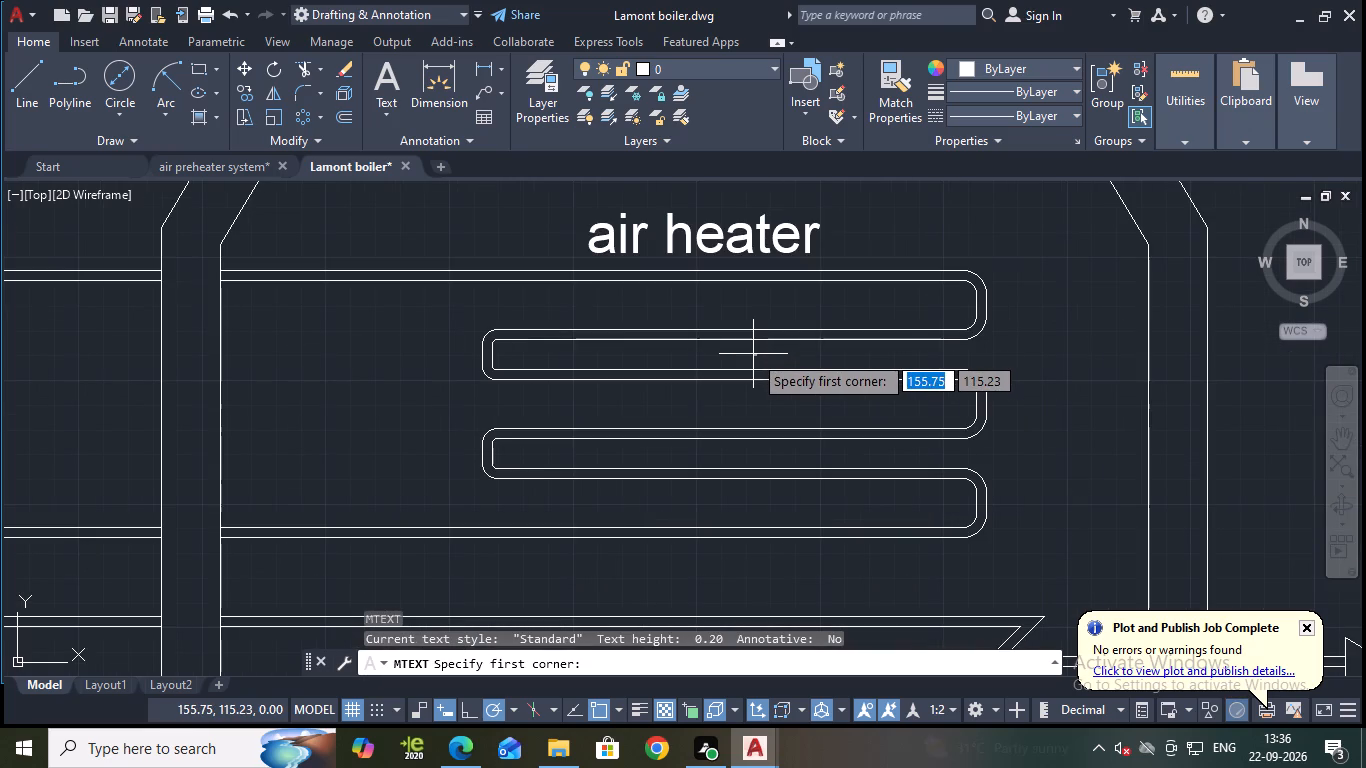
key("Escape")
Copy the "air heater" label and paste it between the middle tube runs of the upper serpentine coil.
left_click(789, 253)
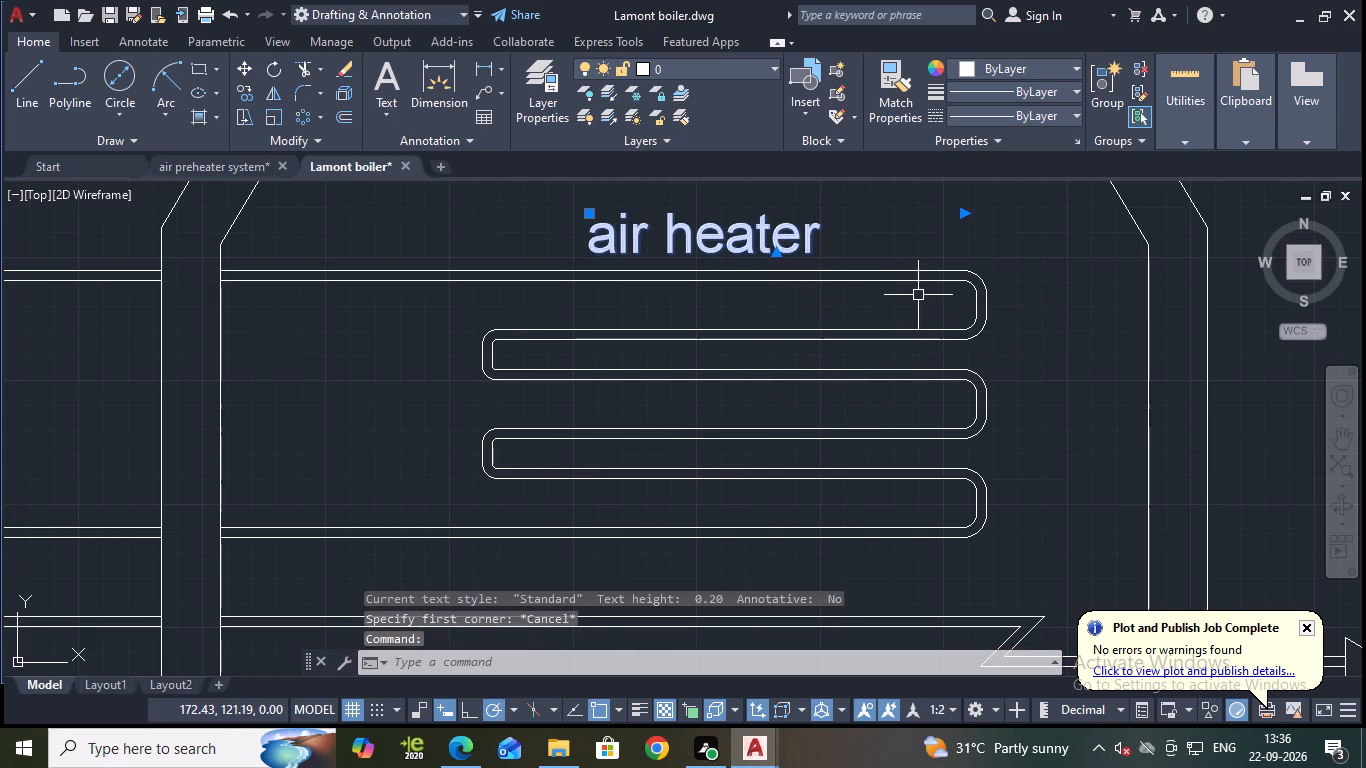
key("ctrl+c")
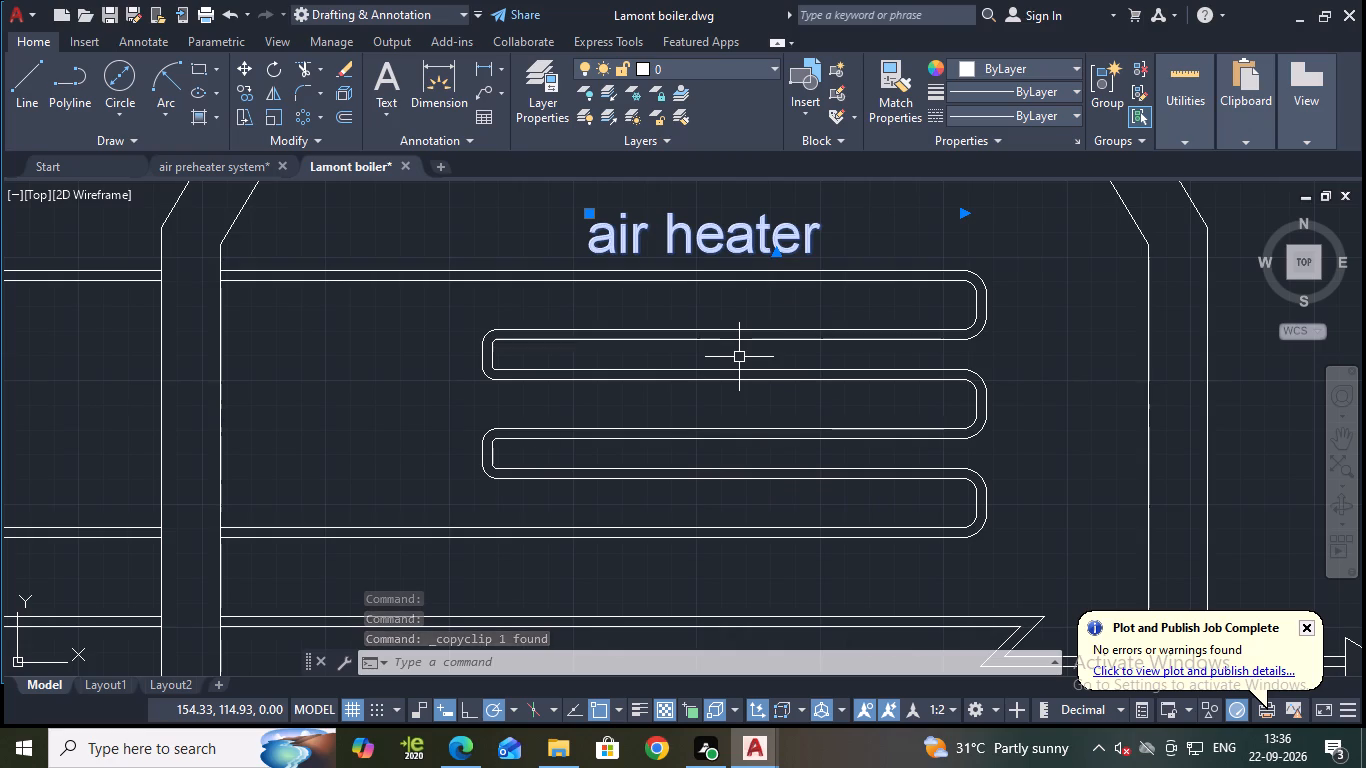
key("ctrl+v")
scroll(693, 372, "up", 1)
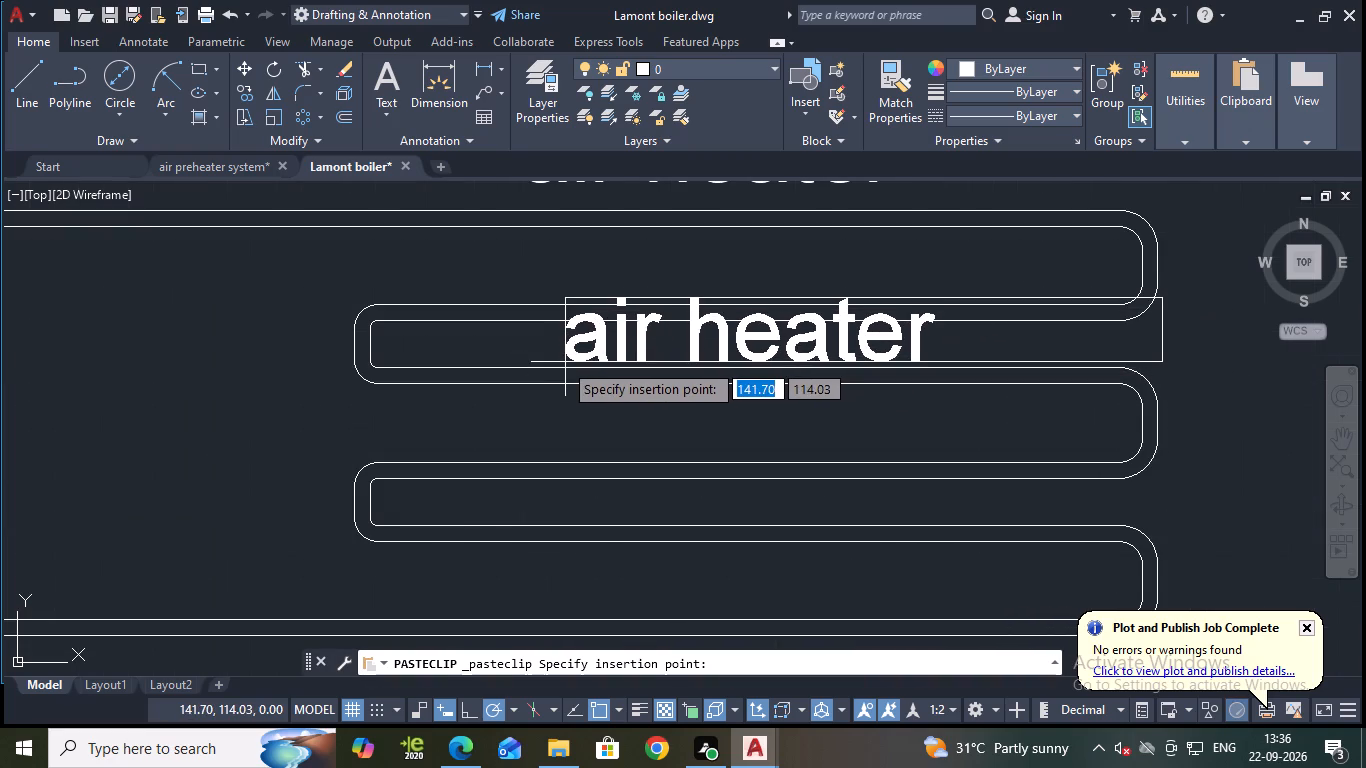
scroll(554, 299, "down", 2)
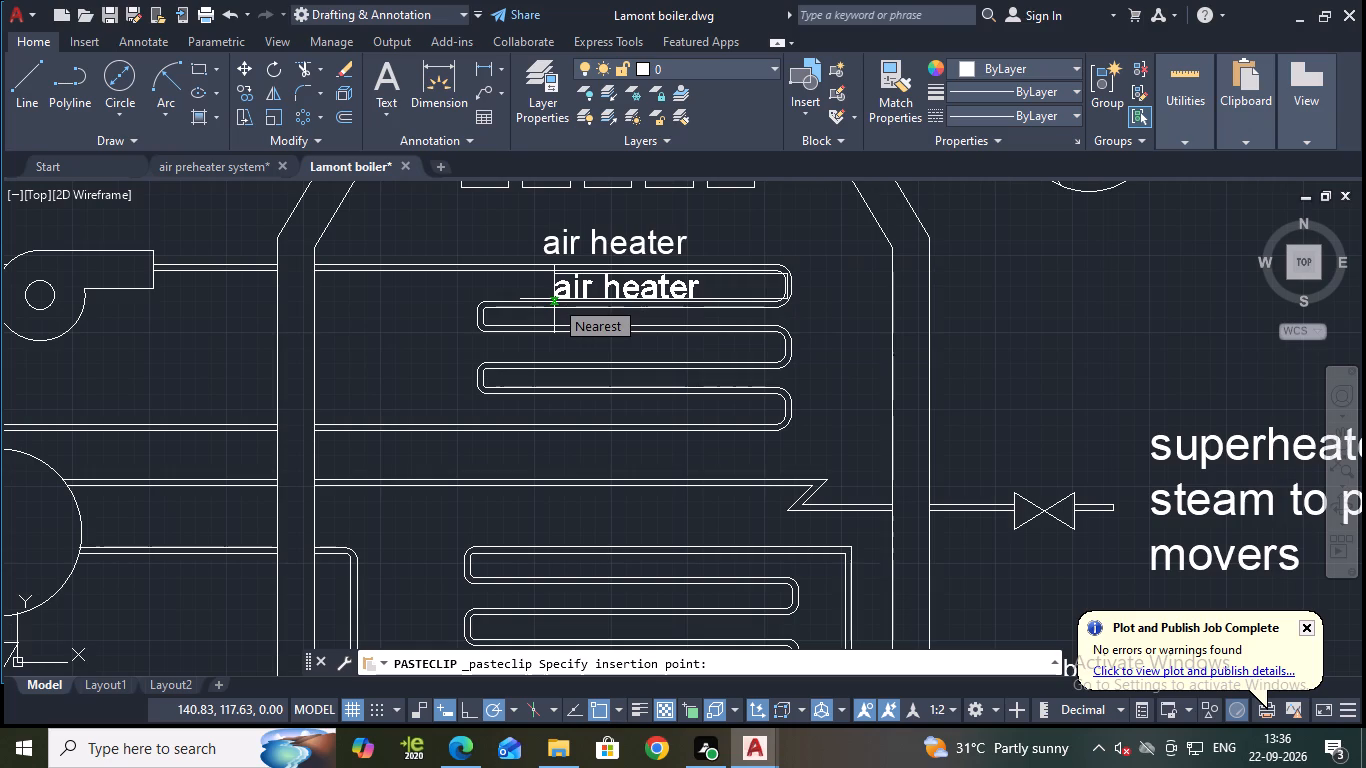
scroll(557, 332, "up", 2)
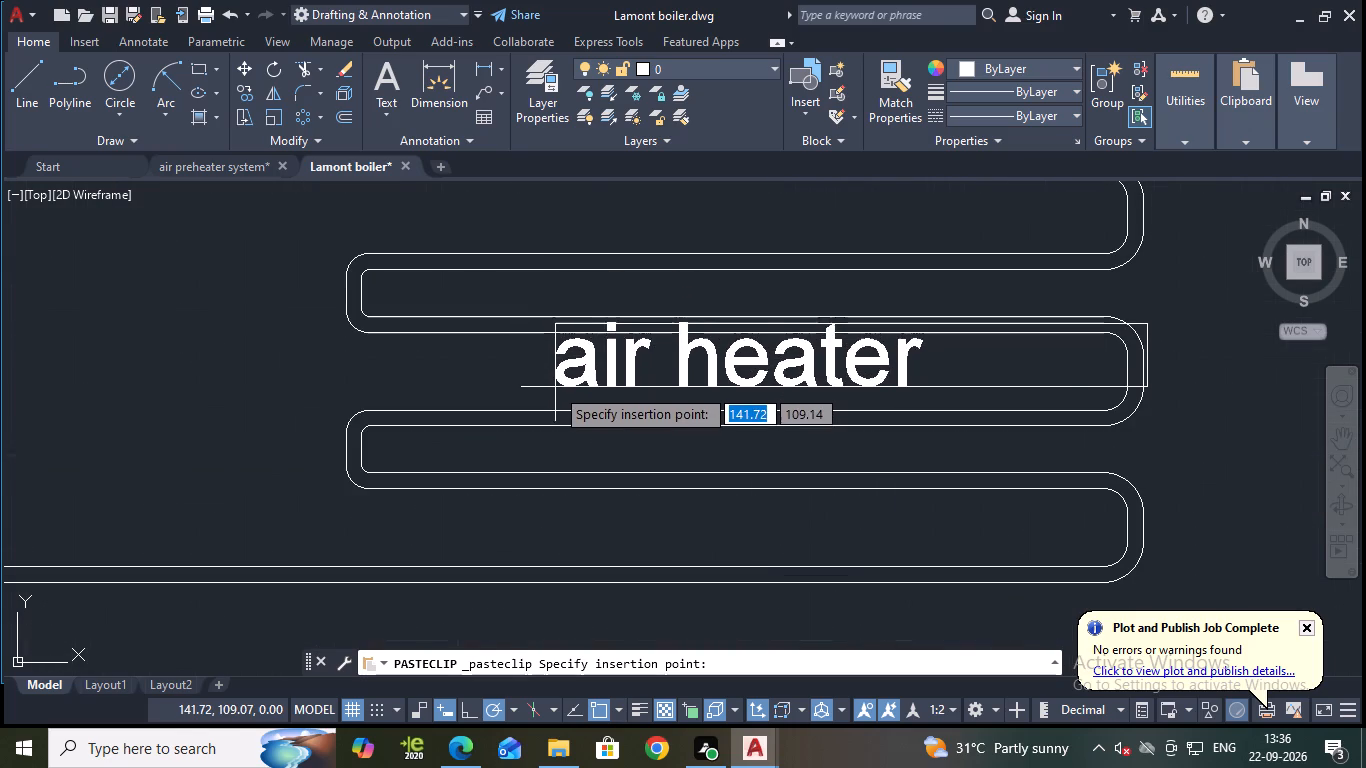
left_click(548, 398)
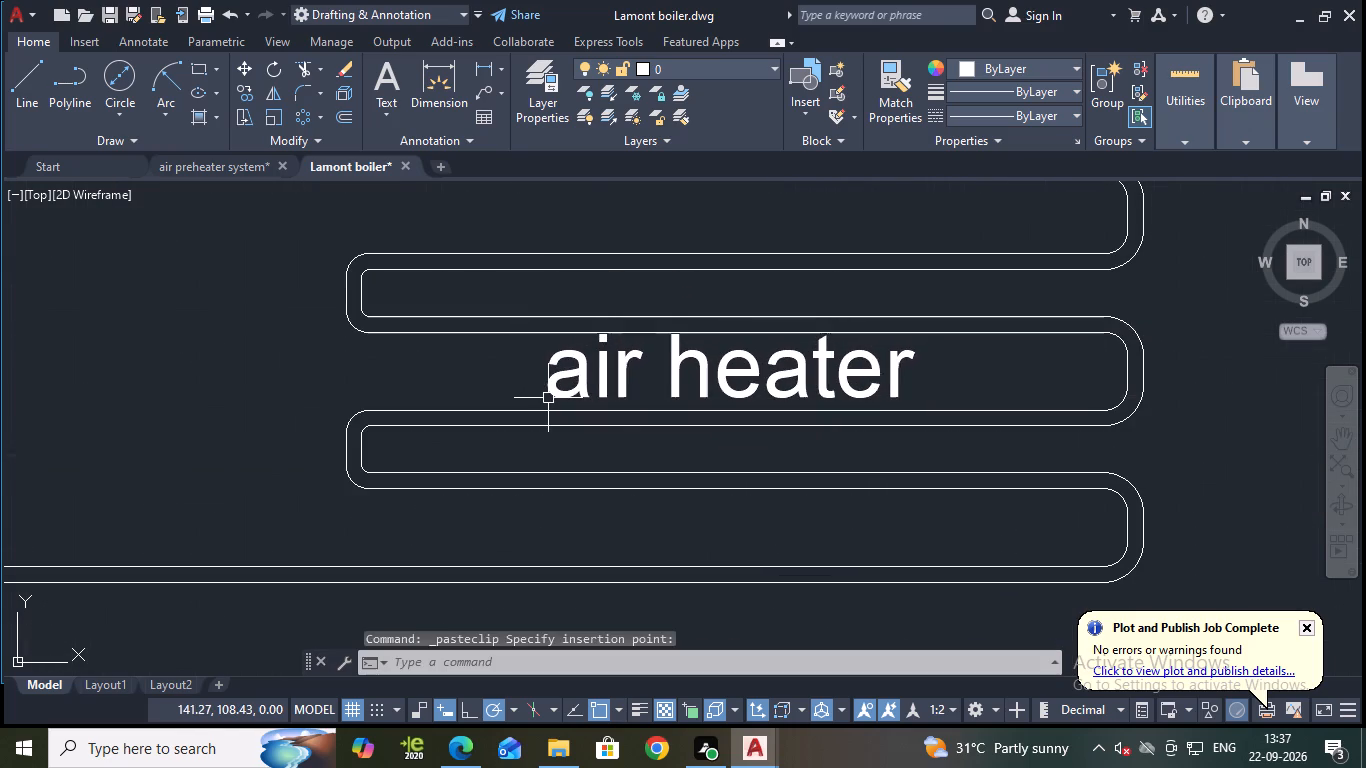
Change the text of the pasted label inside the upper coil to "economizer".
double_click(752, 366)
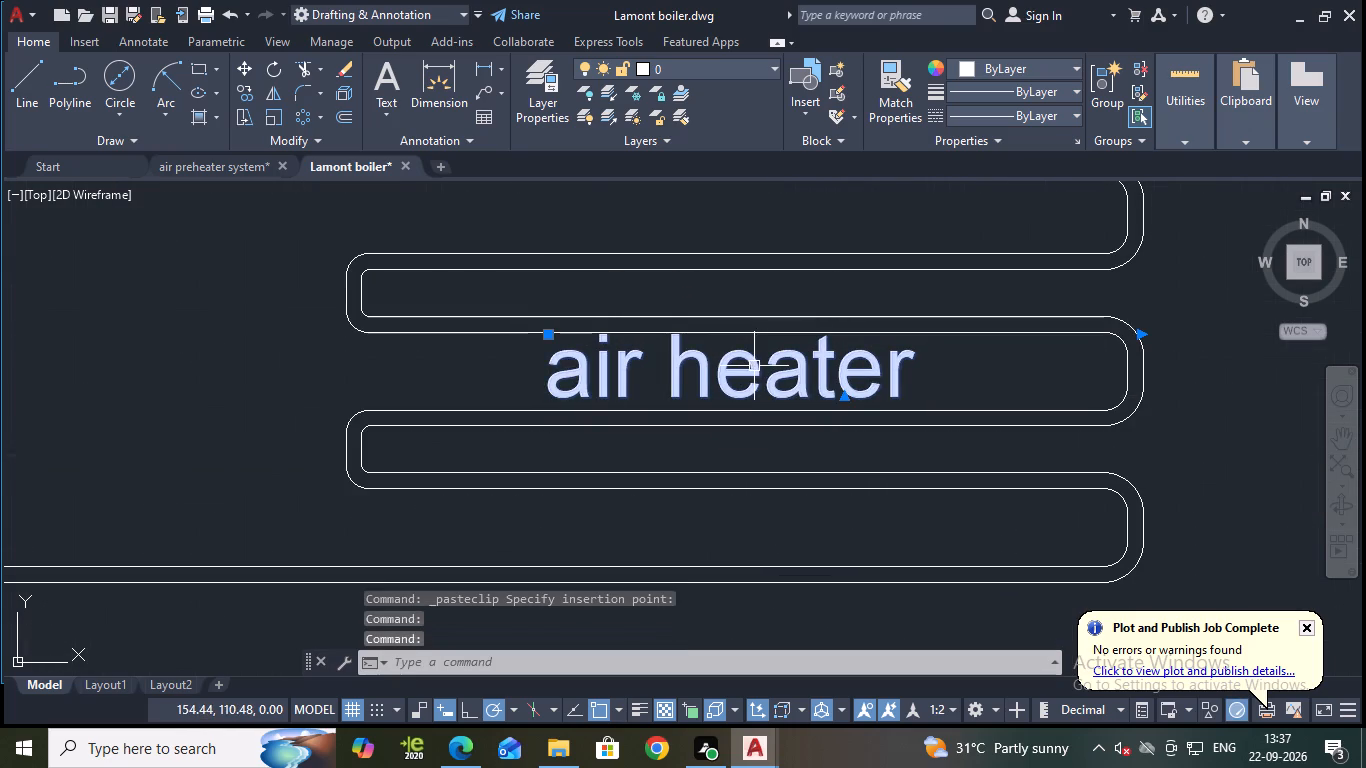
double_click(785, 376)
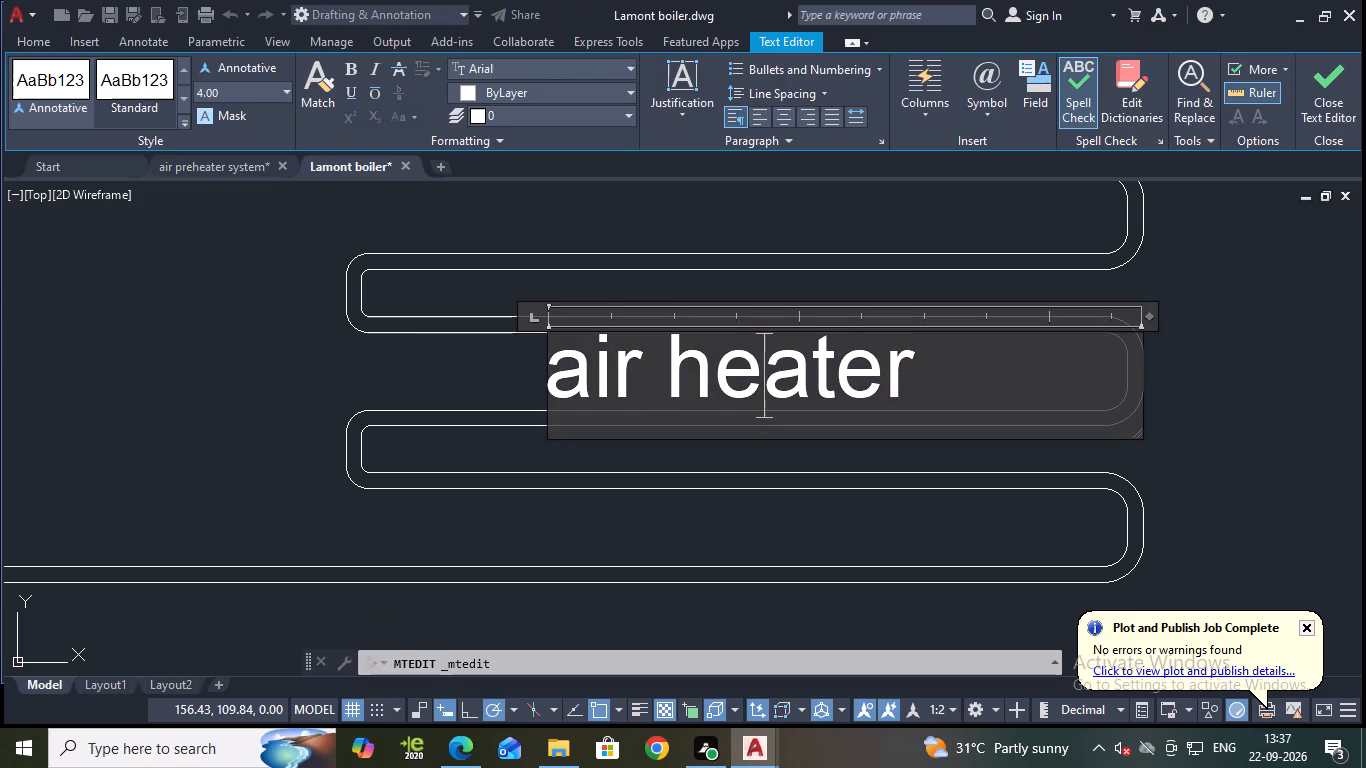
left_click(911, 376)
key("BackSpace")
key("BackSpace")
key("BackSpace")
key("BackSpace")
key("BackSpace")
key("BackSpace")
key("BackSpace")
key("BackSpace")
key("BackSpace")
key("BackSpace")
key("BackSpace")
key("BackSpace")
key("BackSpace")
key("BackSpace")
key("BackSpace")
key("BackSpace")
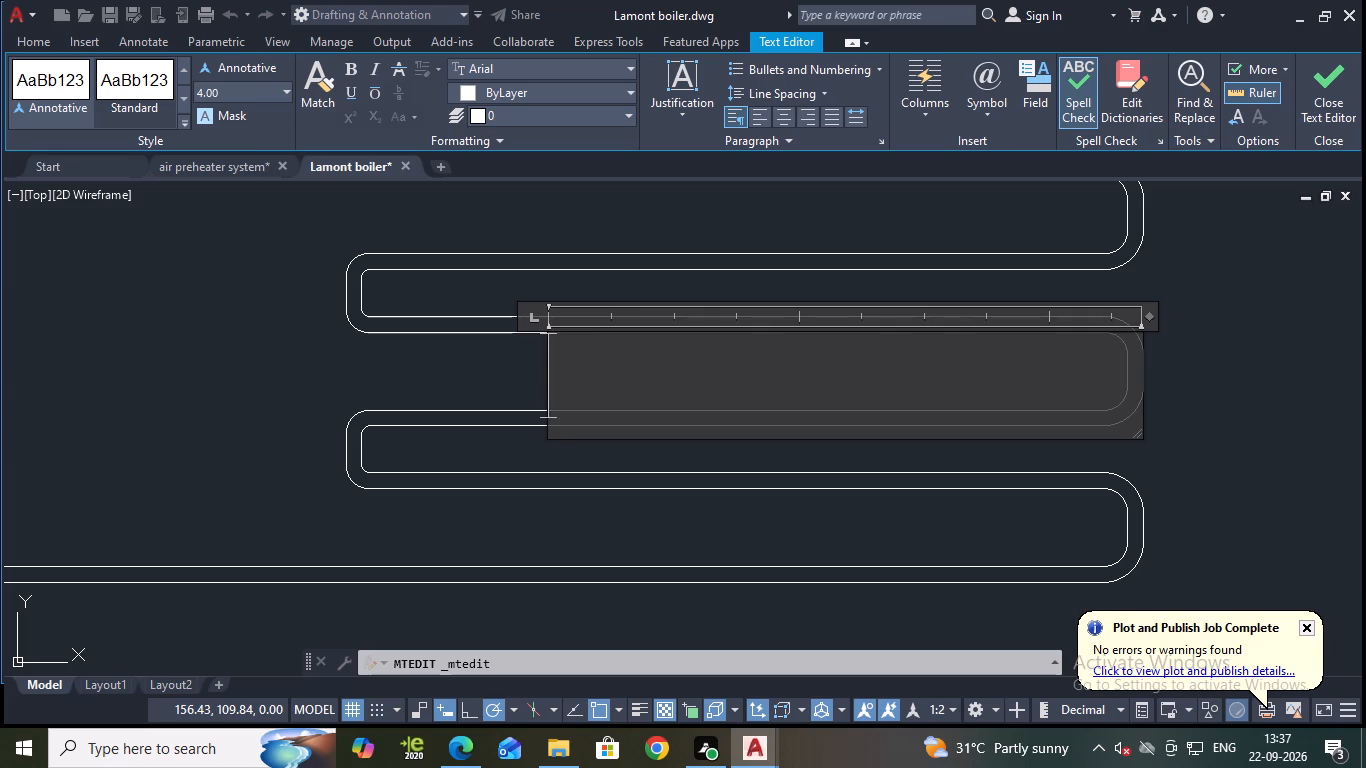
key("e")
key("BackSpace")
key("e")
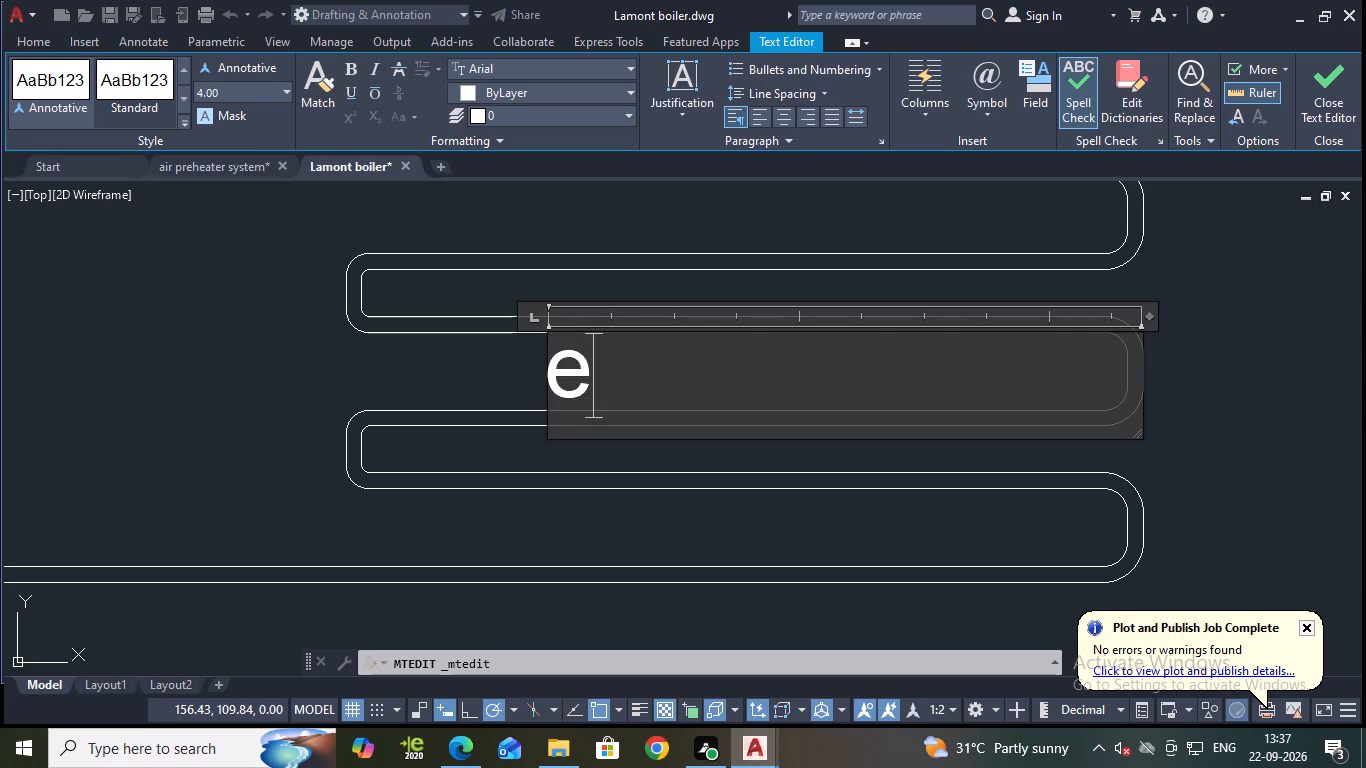
type("con")
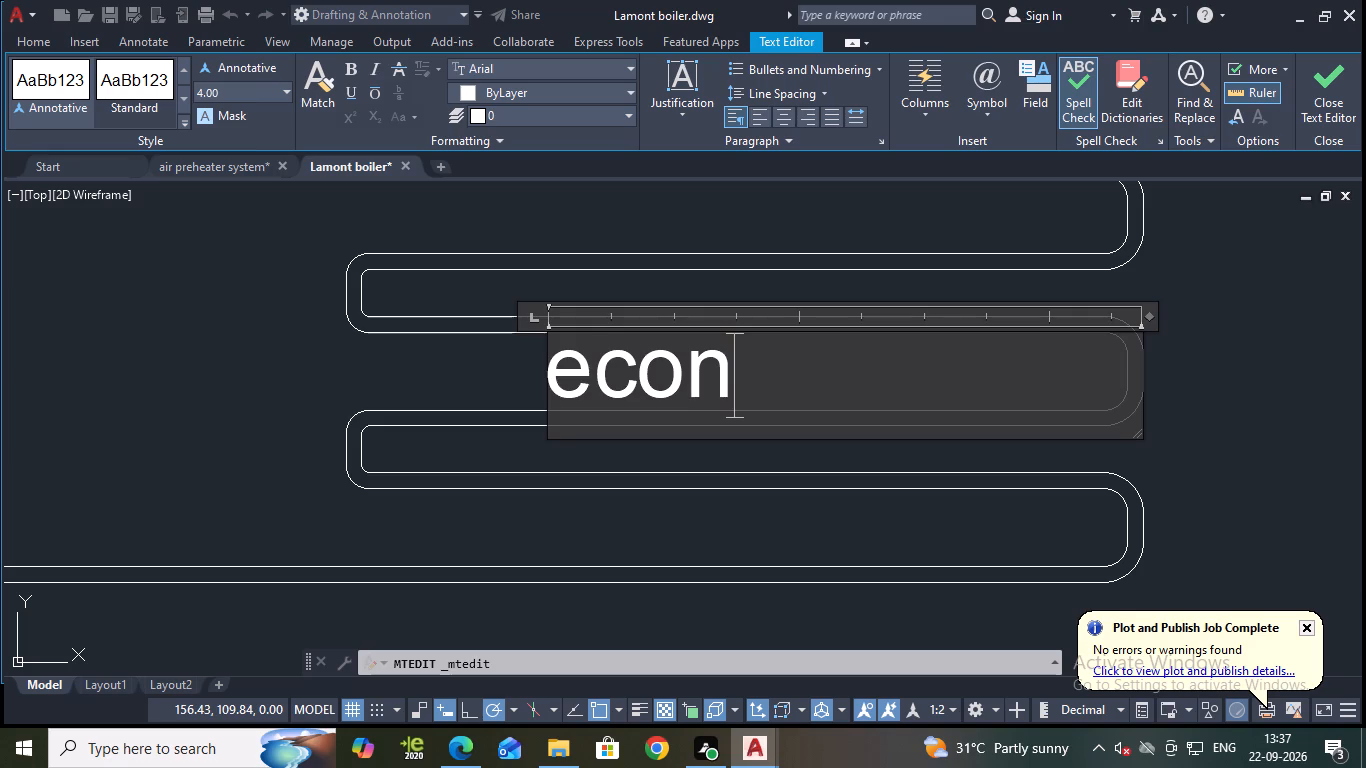
key("o")
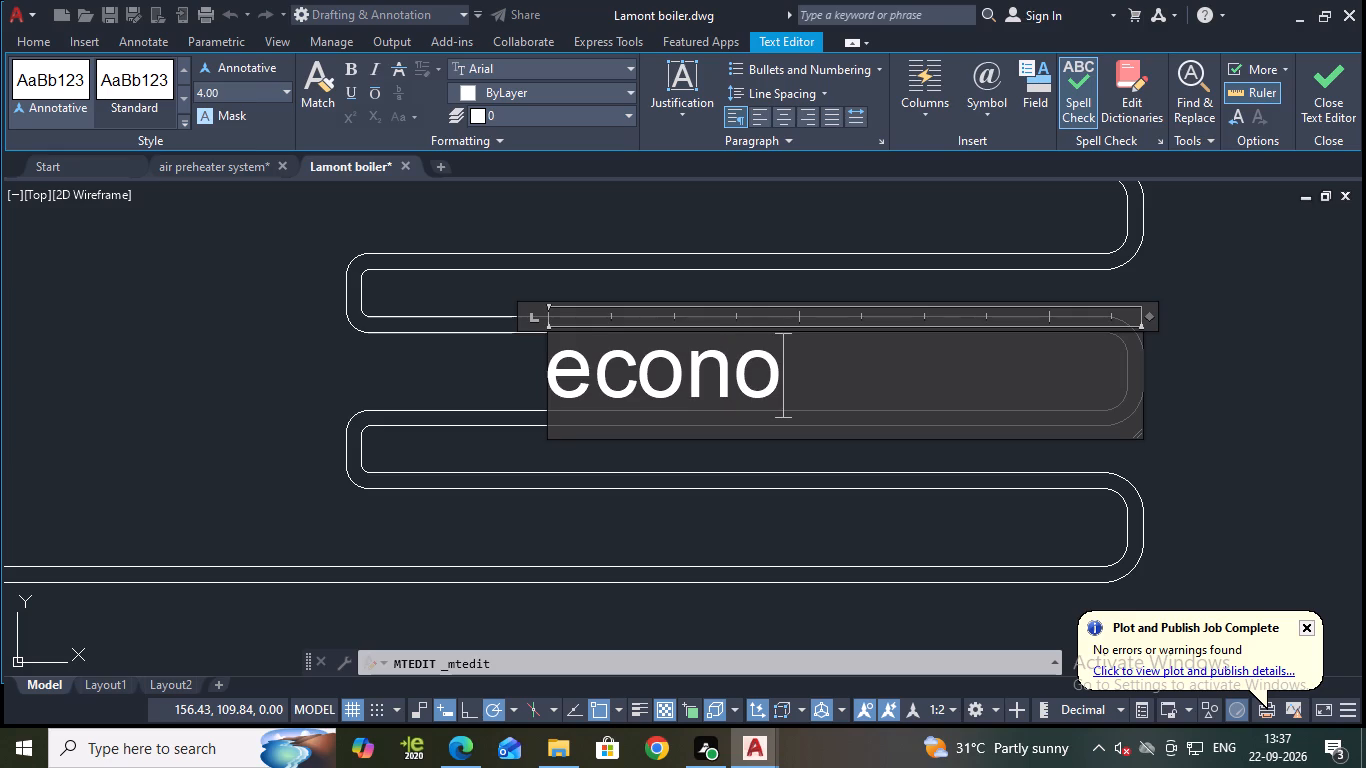
type("mi")
type("zer")
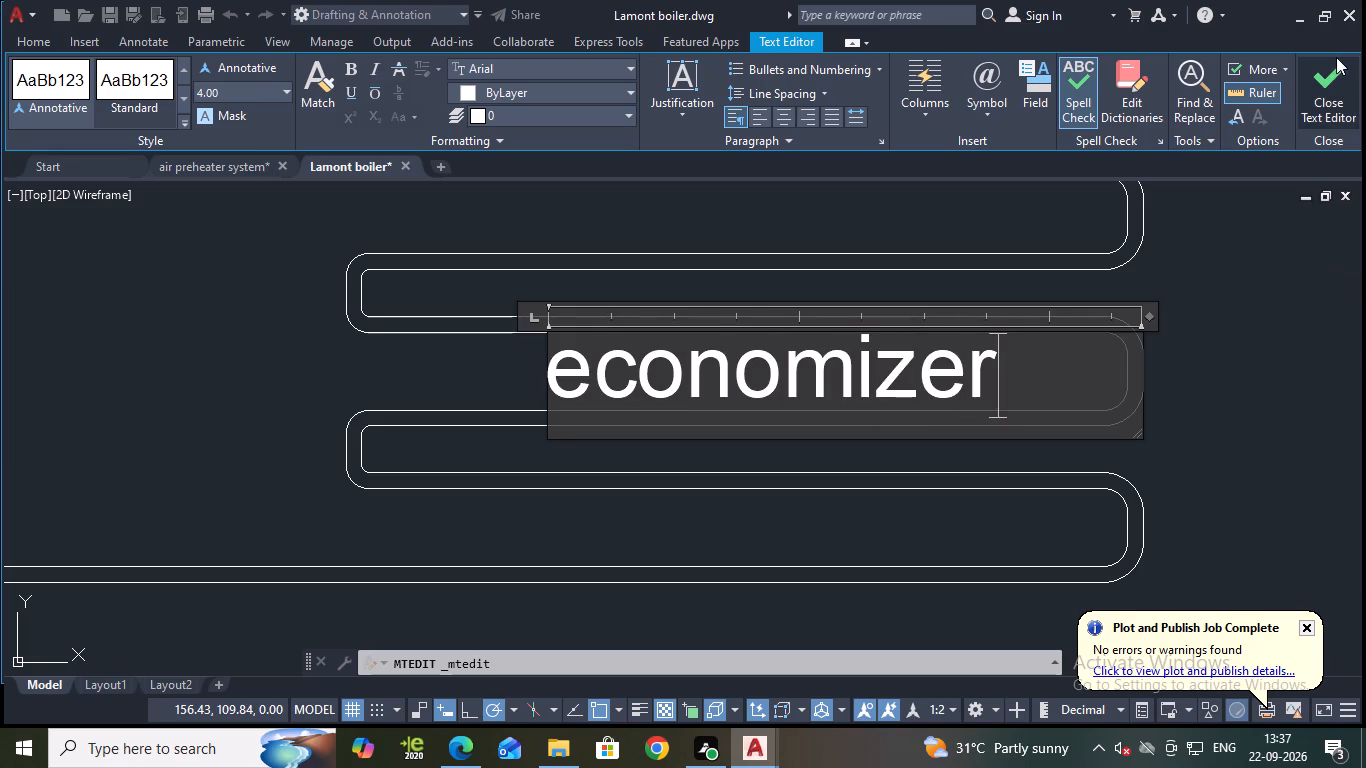
left_click(1334, 65)
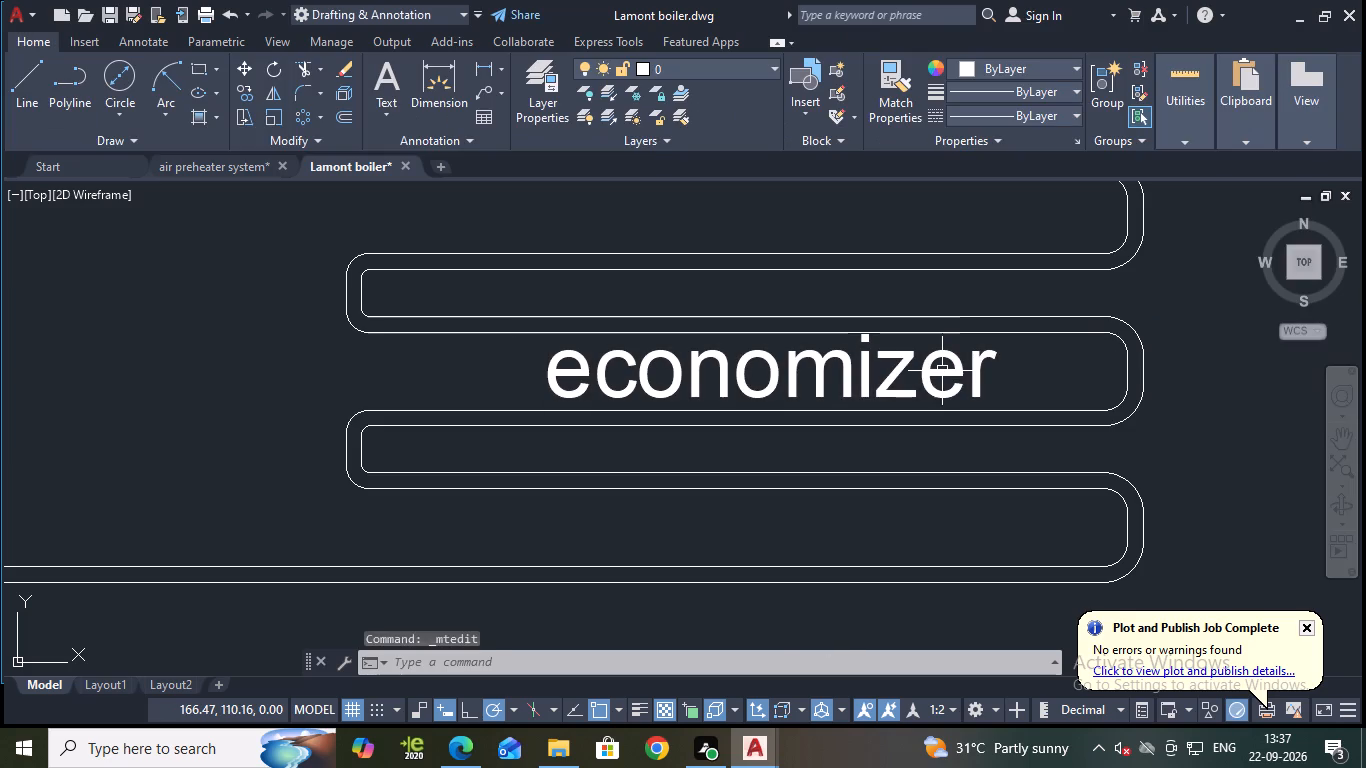
Shift the "economizer" label slightly left so it sits more centrally between the coil's tube runs.
scroll(948, 373, "down", 1)
left_click(873, 381)
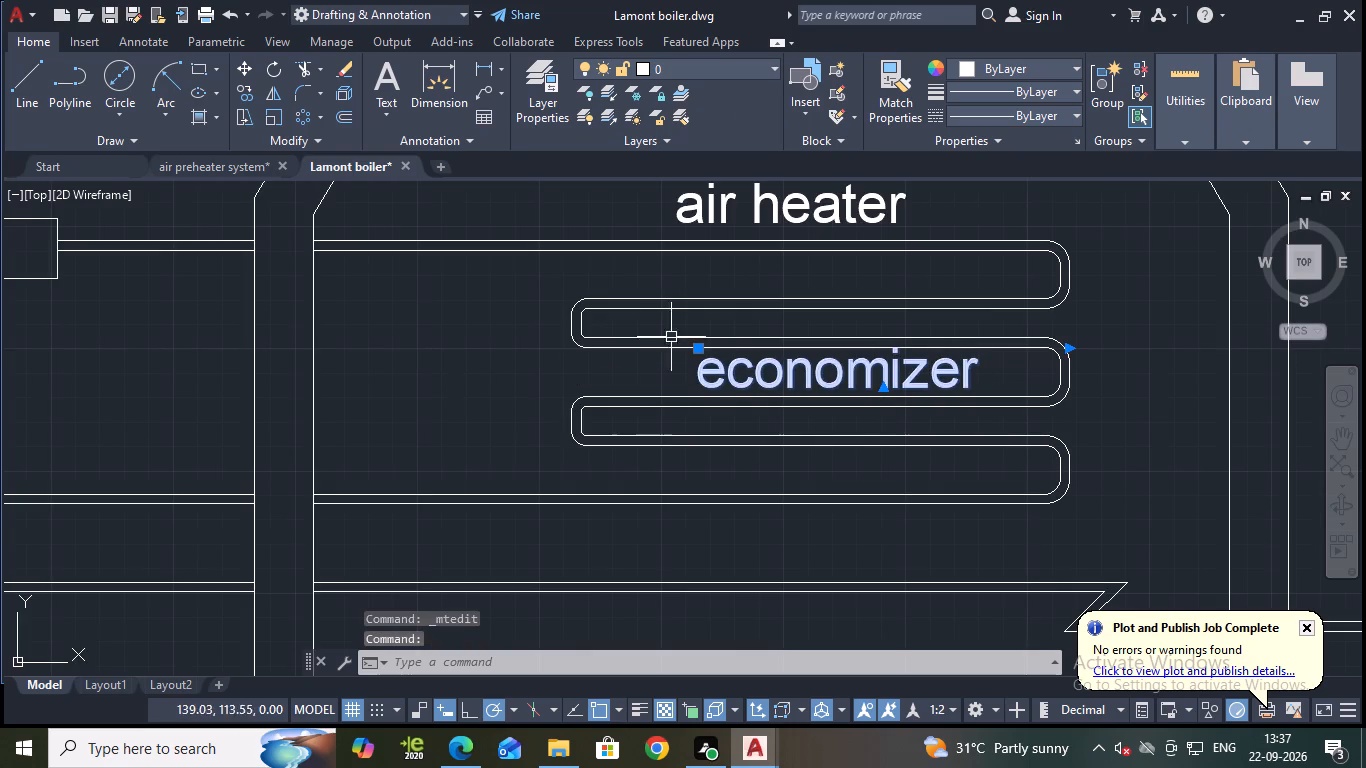
left_click(698, 348)
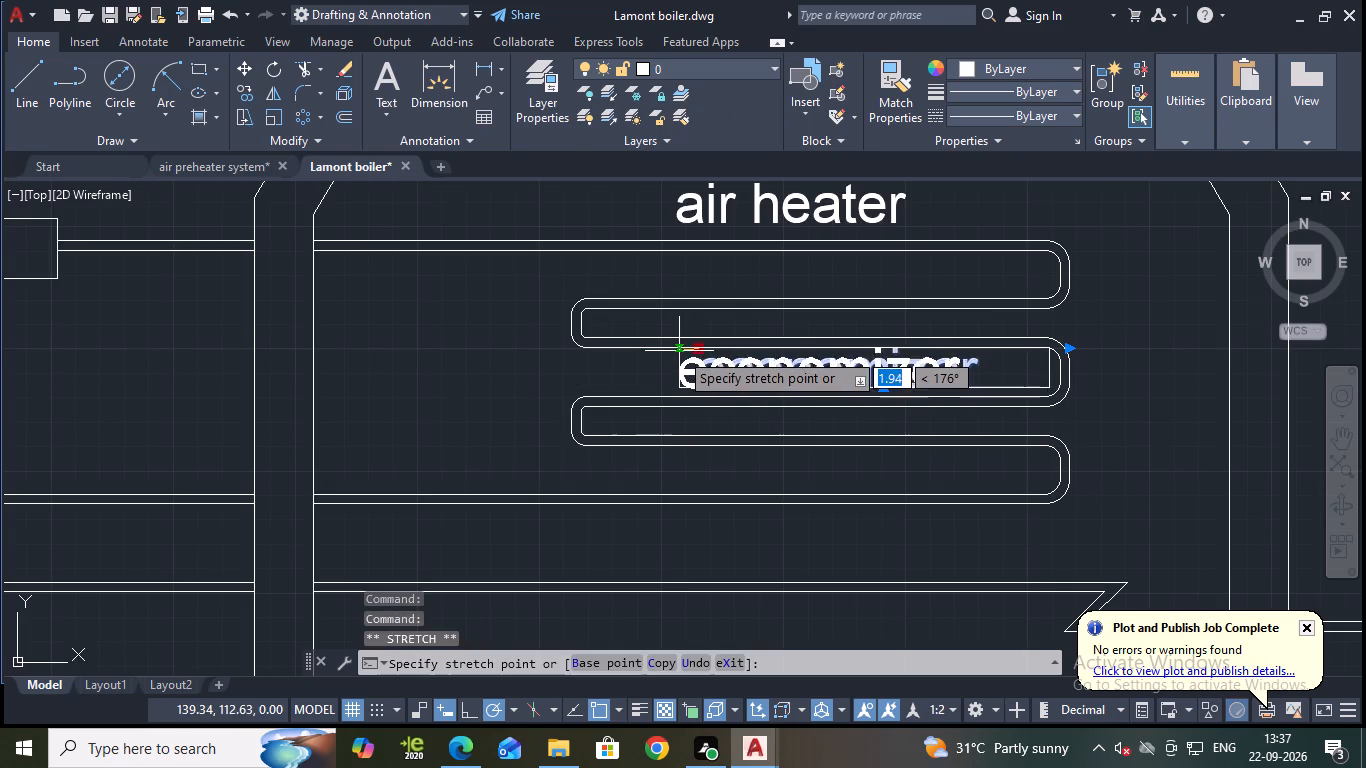
left_click(675, 349)
key("Escape")
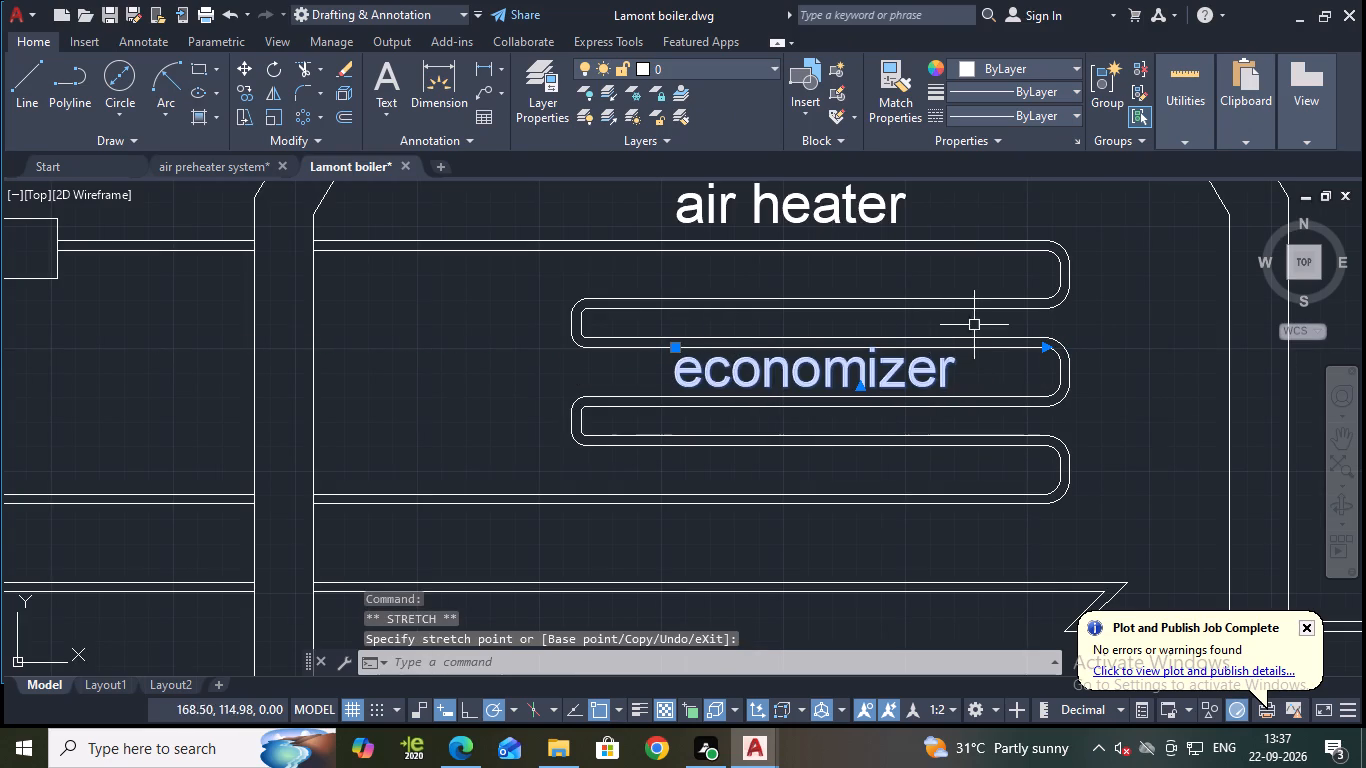
Copy the "economizer" label and paste it between the top two tube runs of the lower serpentine coil.
left_click(918, 363)
key("ctrl+c")
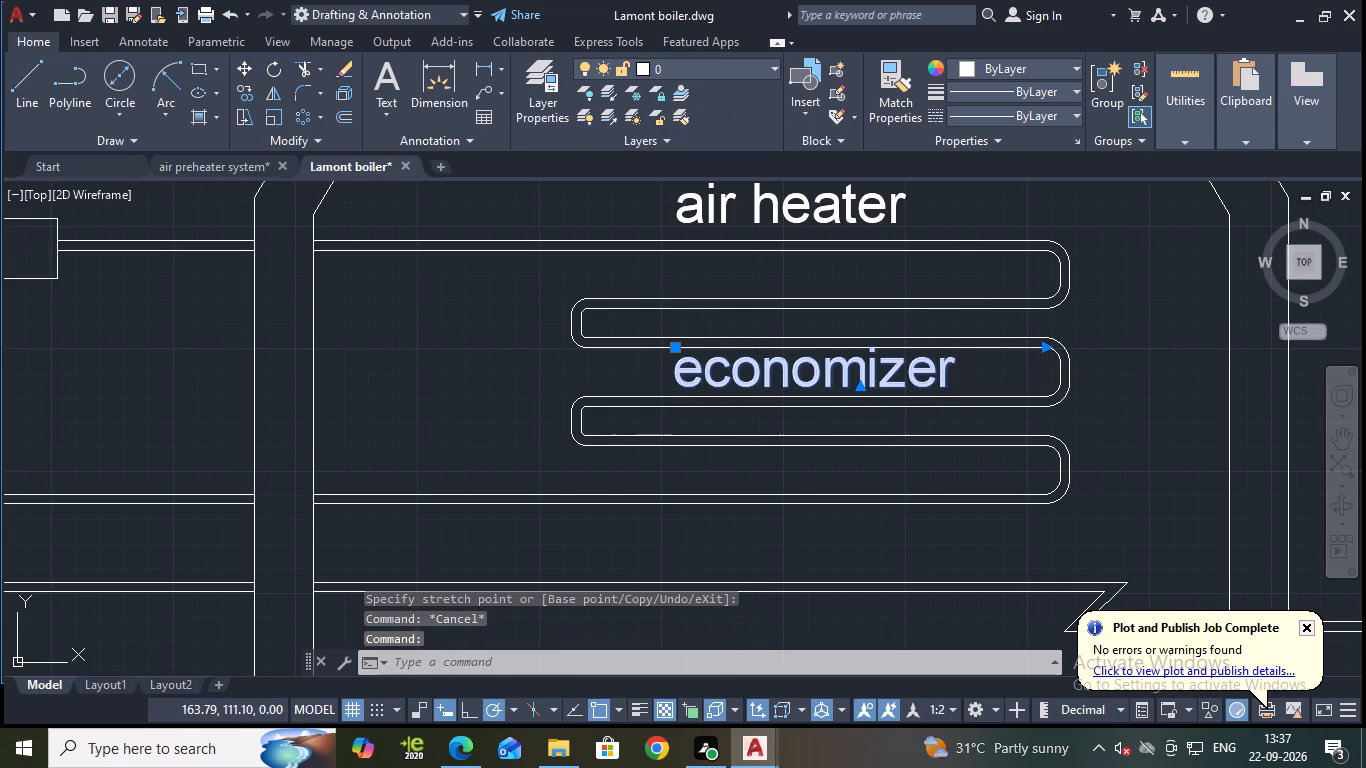
key("ctrl+v")
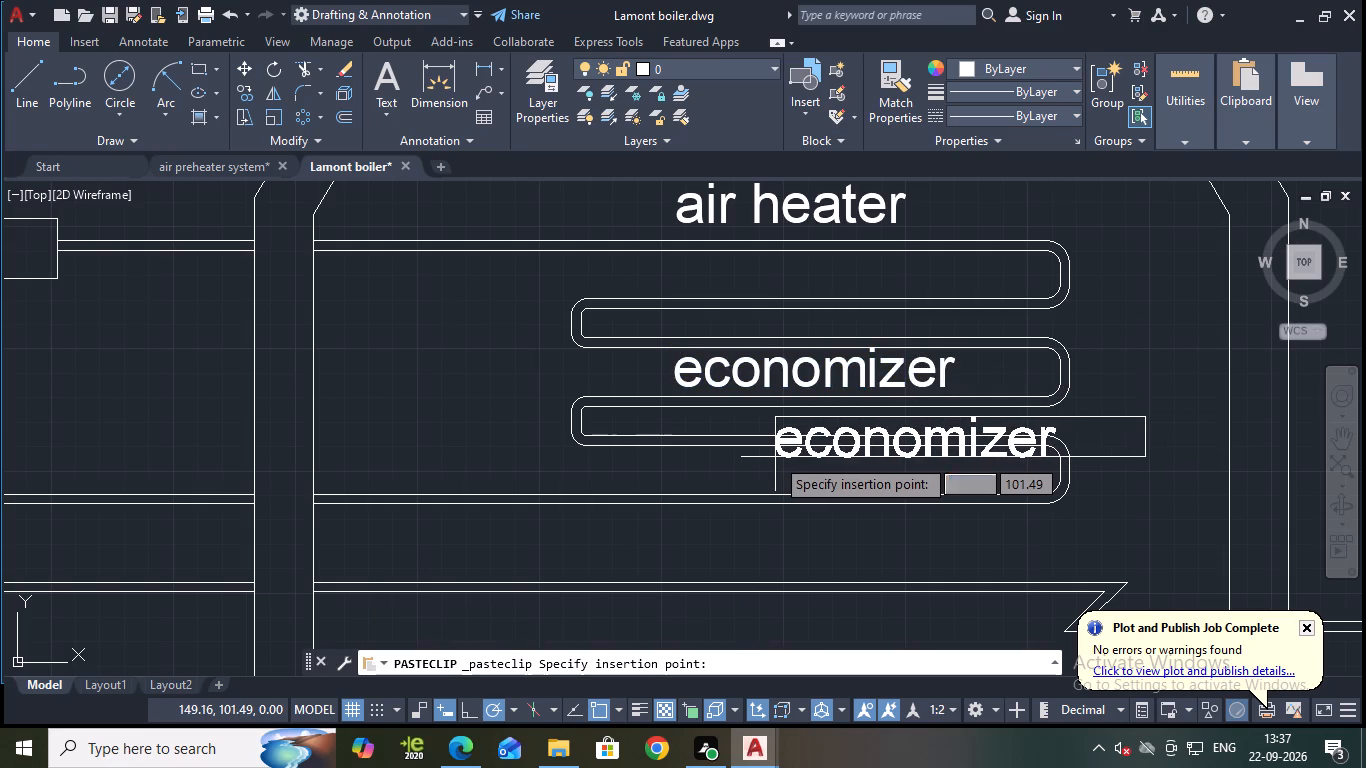
middle_click_drag(742, 534, 775, 379)
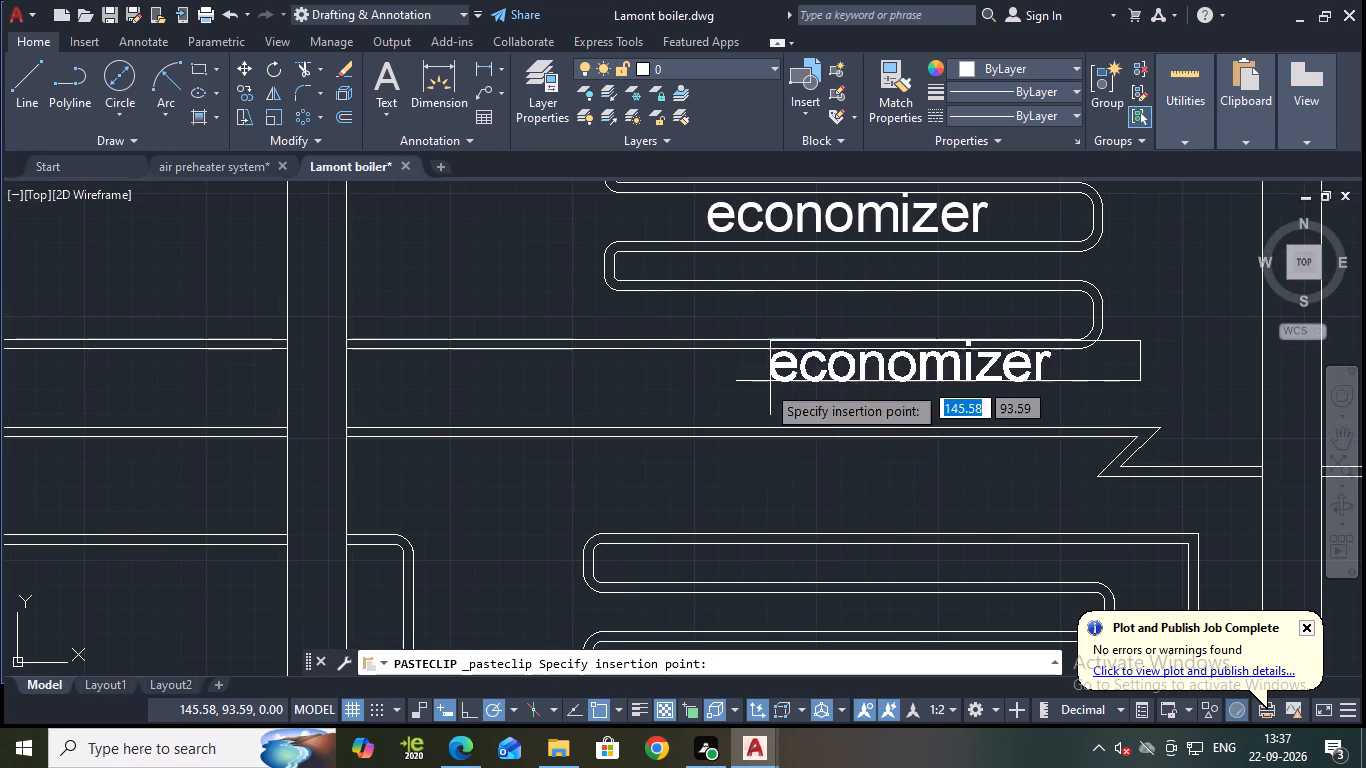
scroll(716, 518, "up", 1)
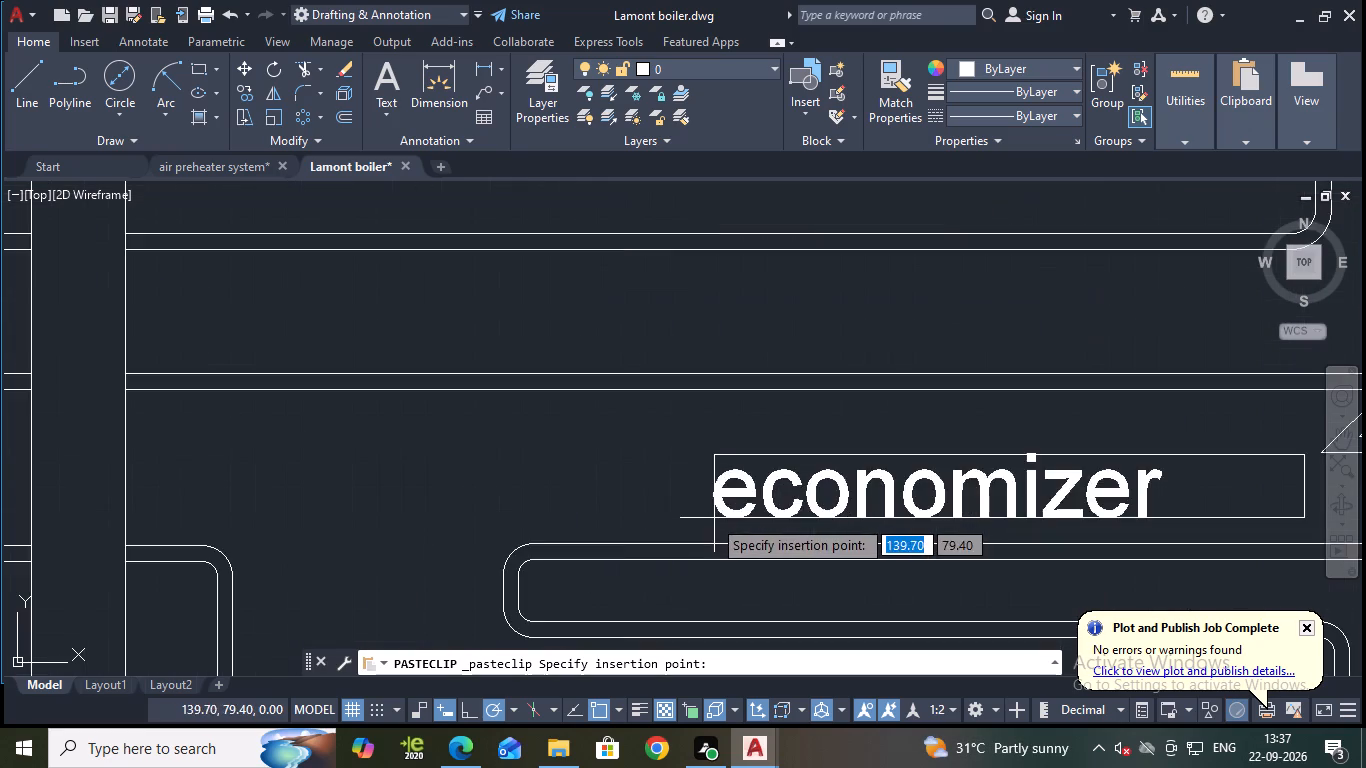
middle_click_drag(711, 518, 646, 396)
scroll(607, 488, "up", 1)
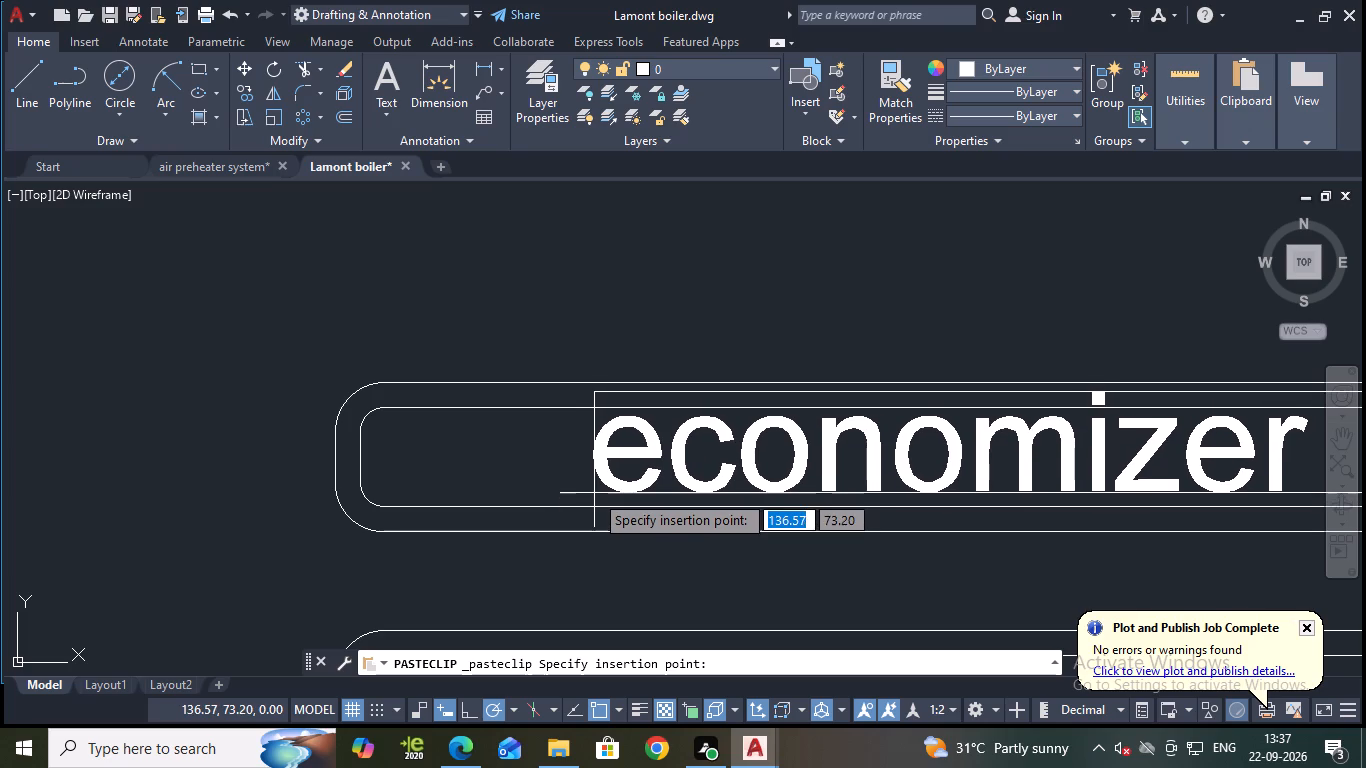
left_click(594, 492)
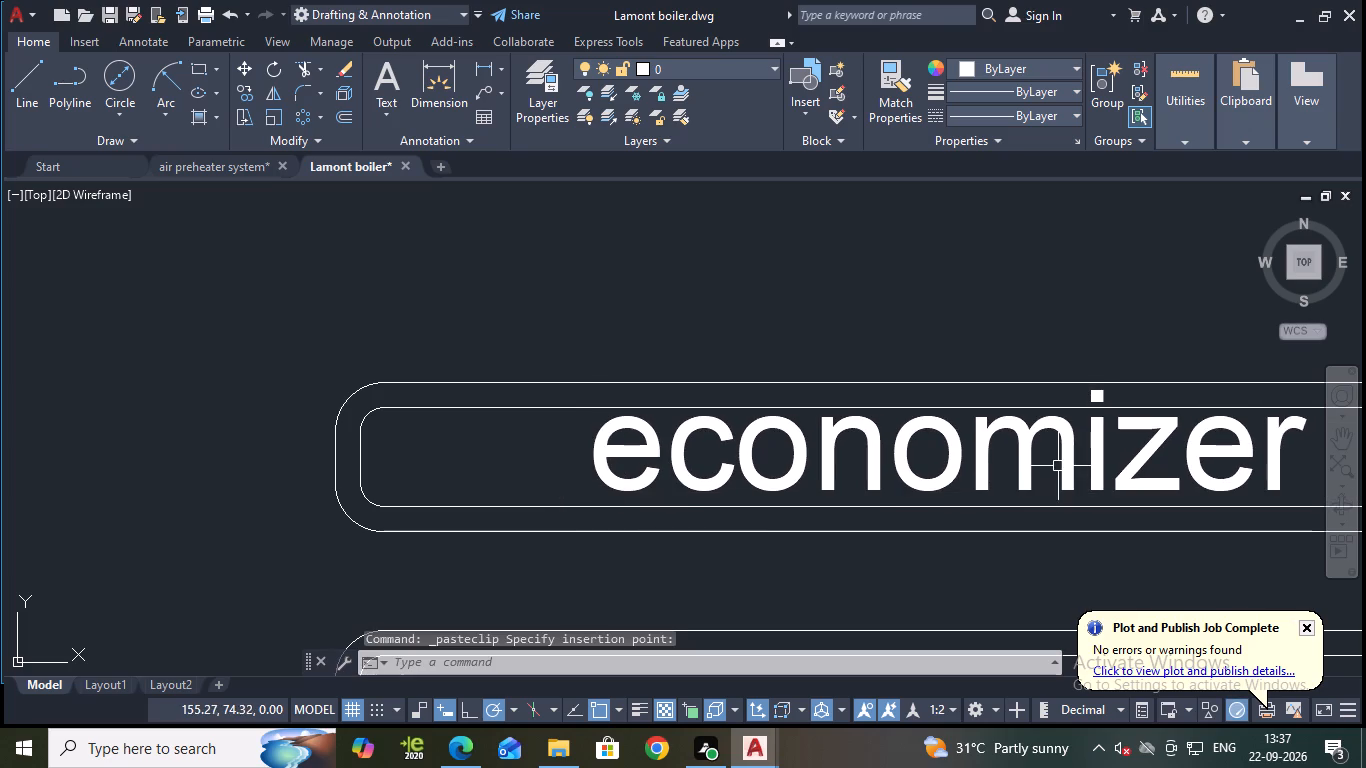
Replace the text of the pasted label in the lower coil with "super heater" at text height 3.00.
middle_click_drag(1045, 465, 794, 367)
scroll(794, 367, "down", 1)
double_click(791, 364)
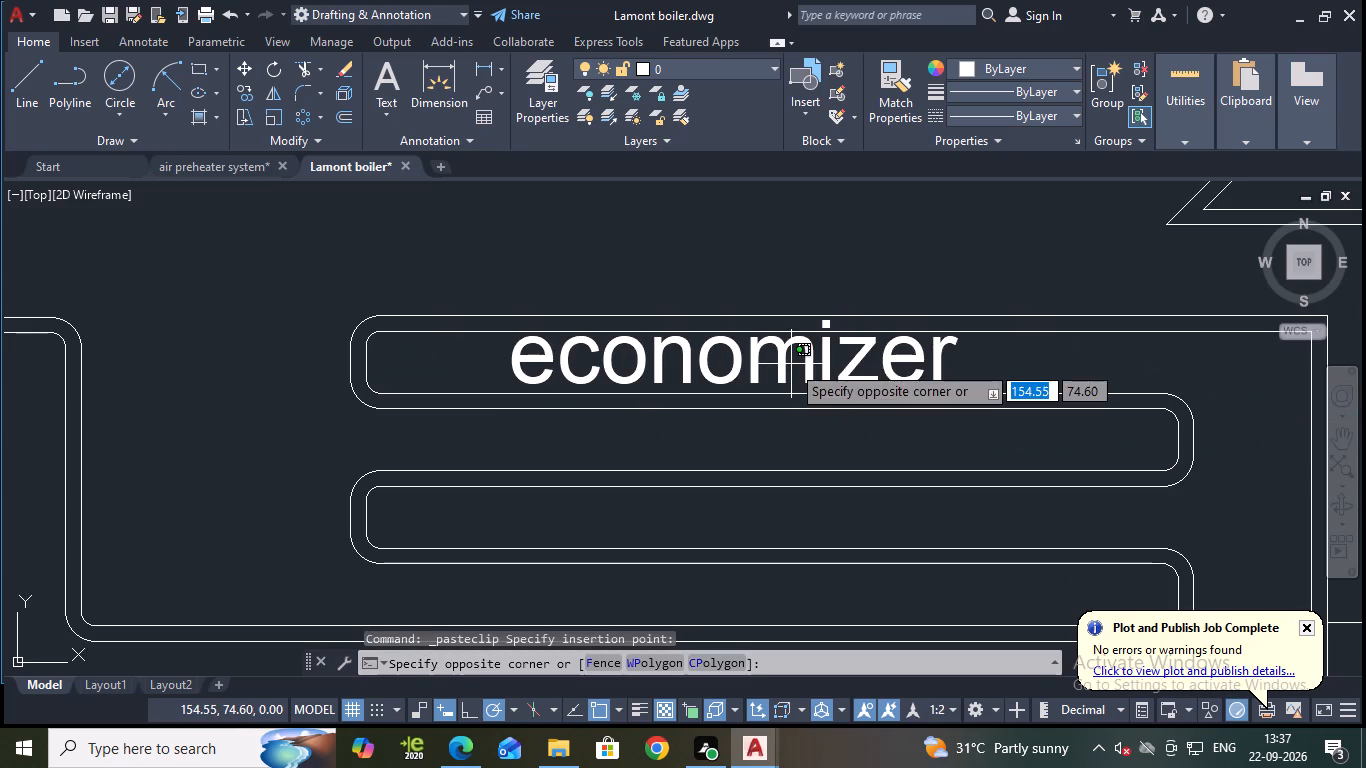
key("Escape")
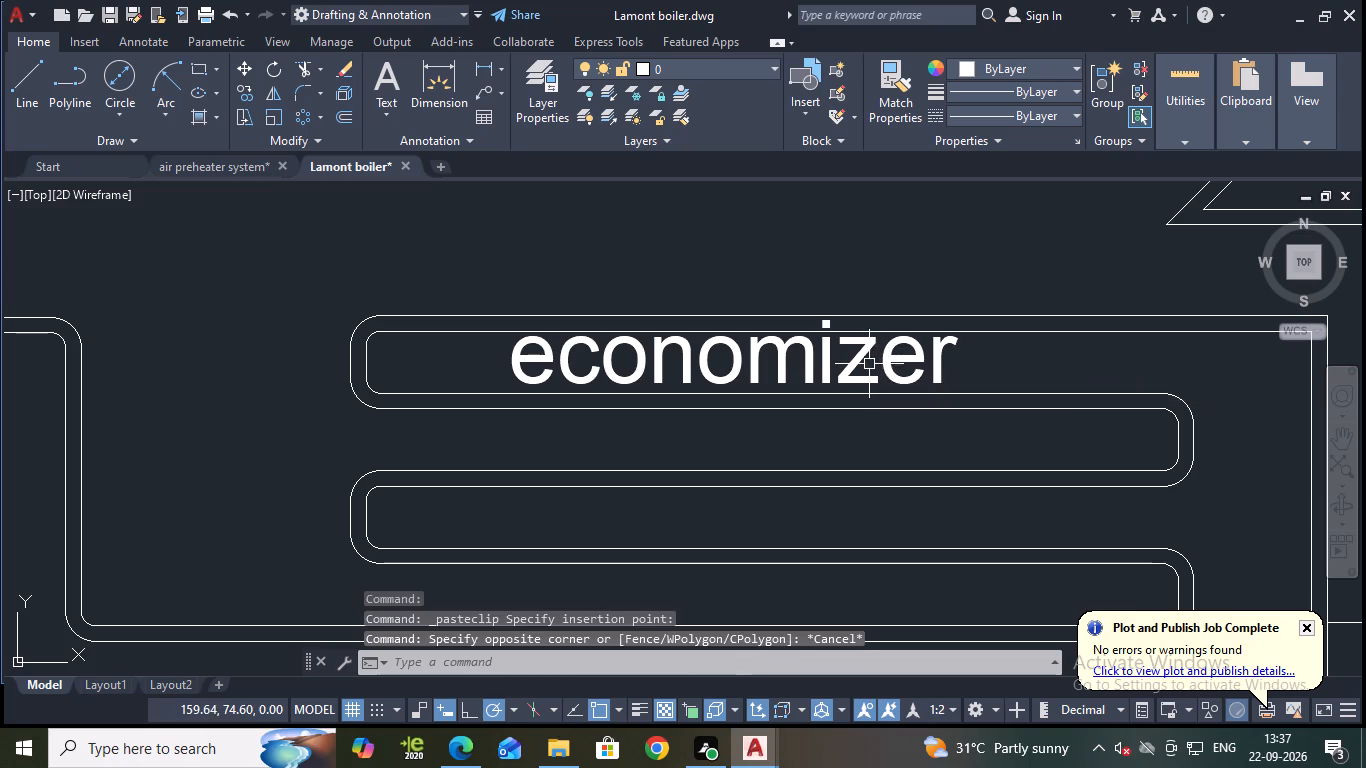
double_click(860, 363)
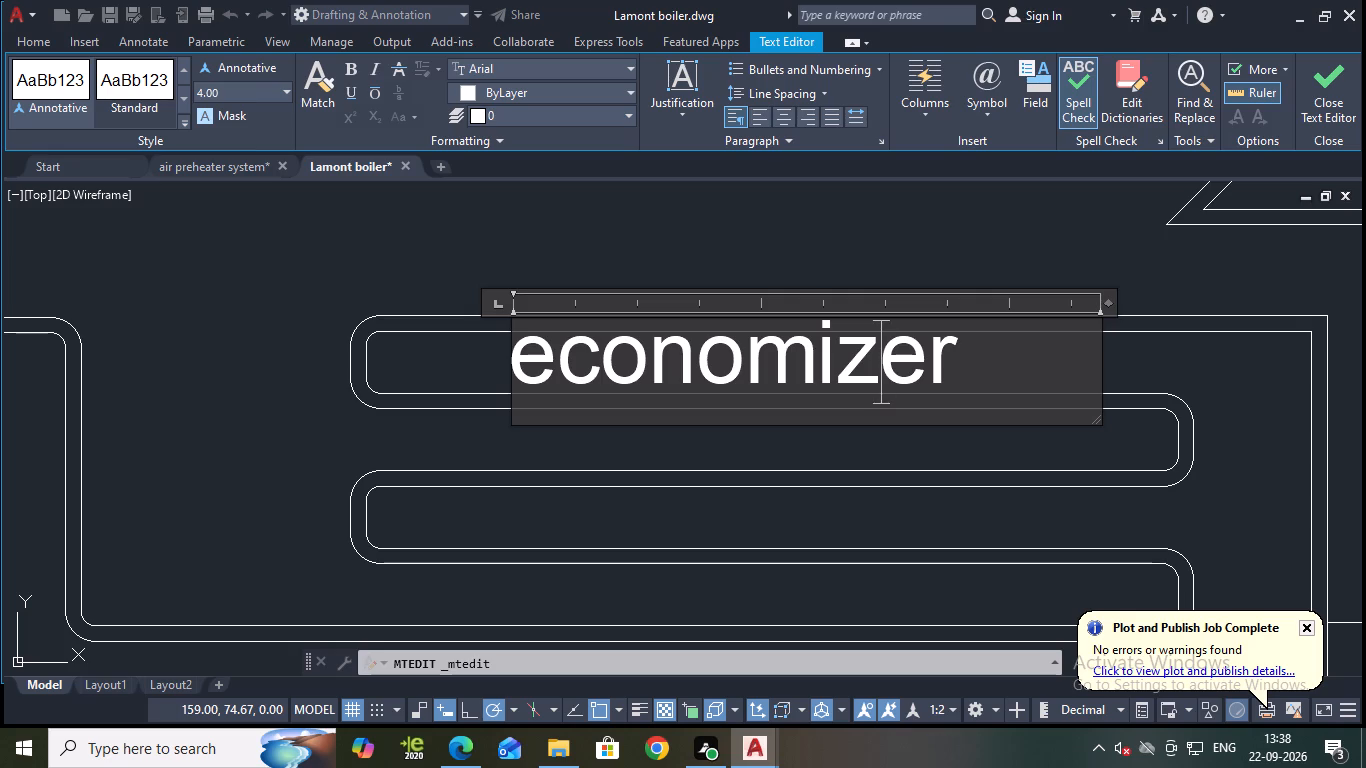
scroll(1051, 382, "down", 1)
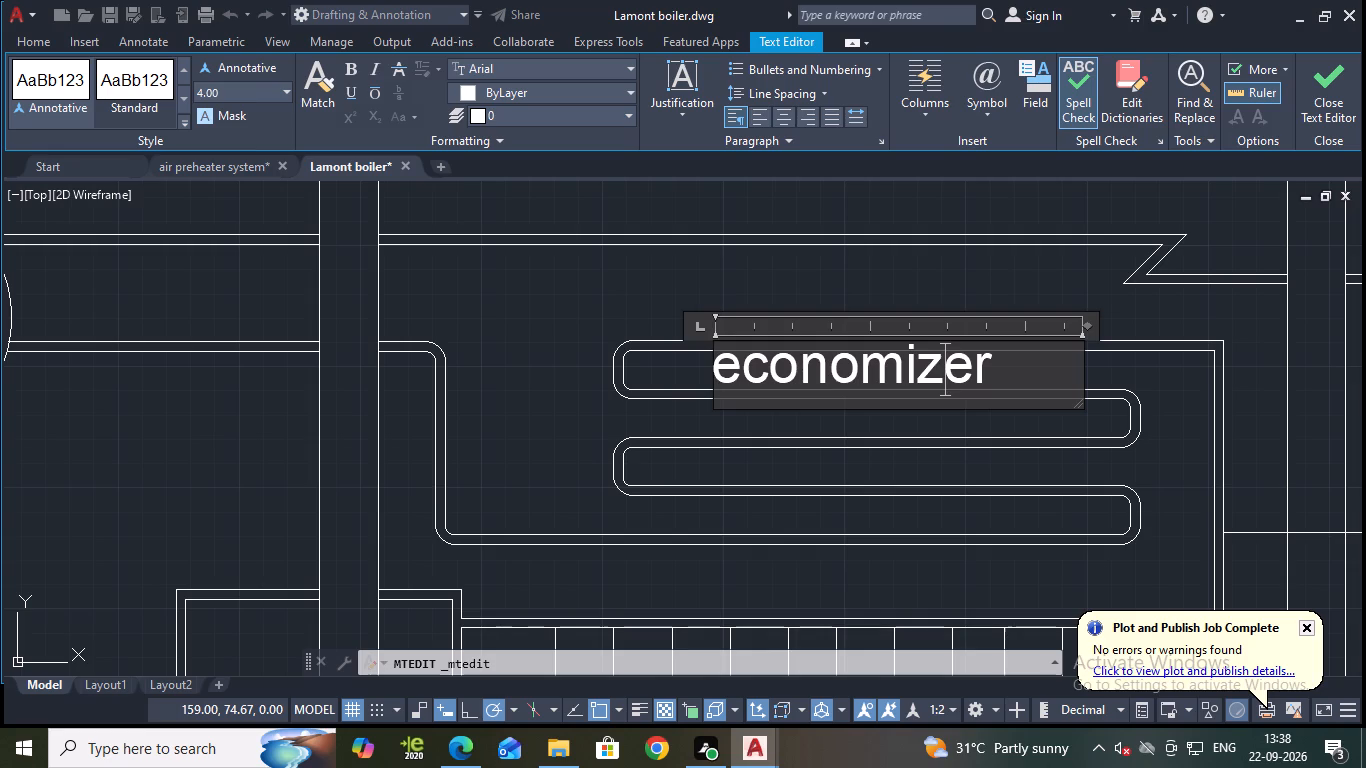
left_click(1025, 378)
key("BackSpace")
key("BackSpace")
key("BackSpace")
key("BackSpace")
key("BackSpace")
key("BackSpace")
key("BackSpace")
key("BackSpace")
key("BackSpace")
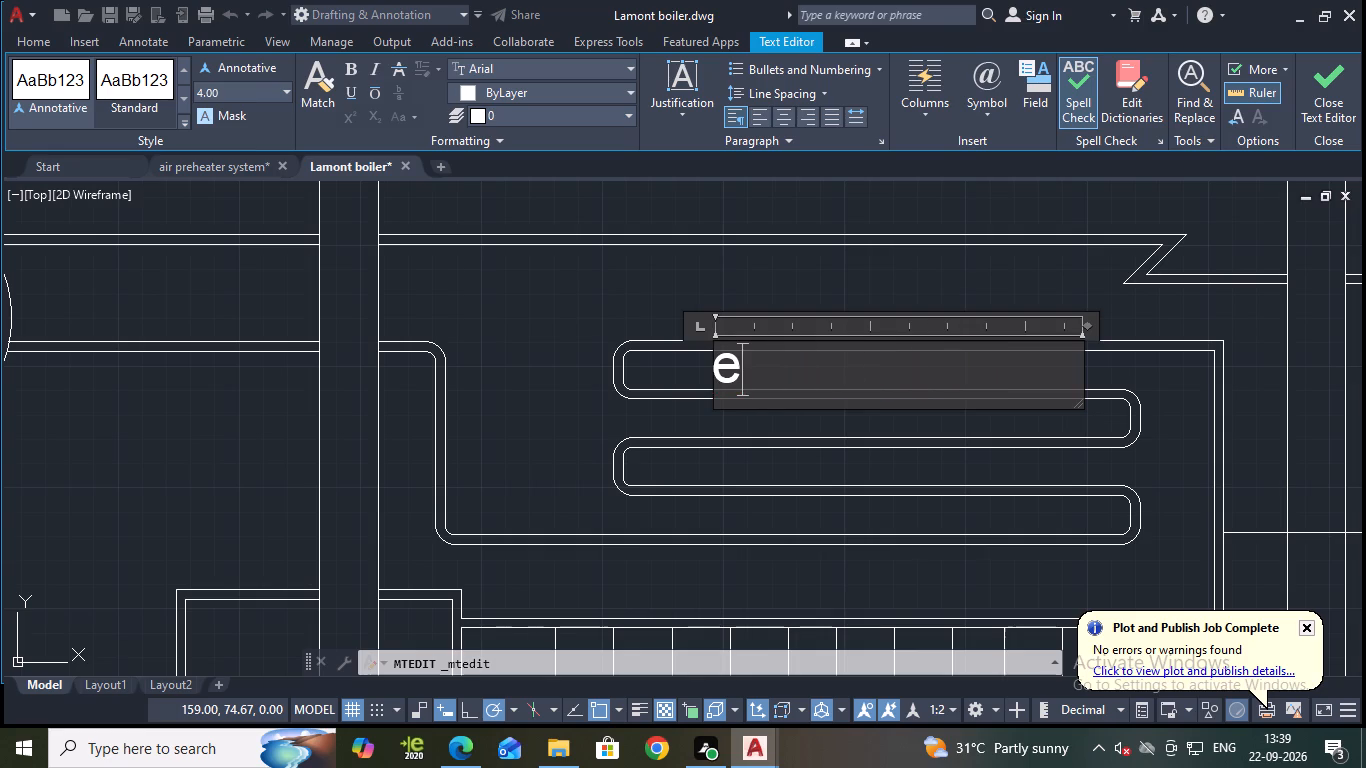
key("BackSpace")
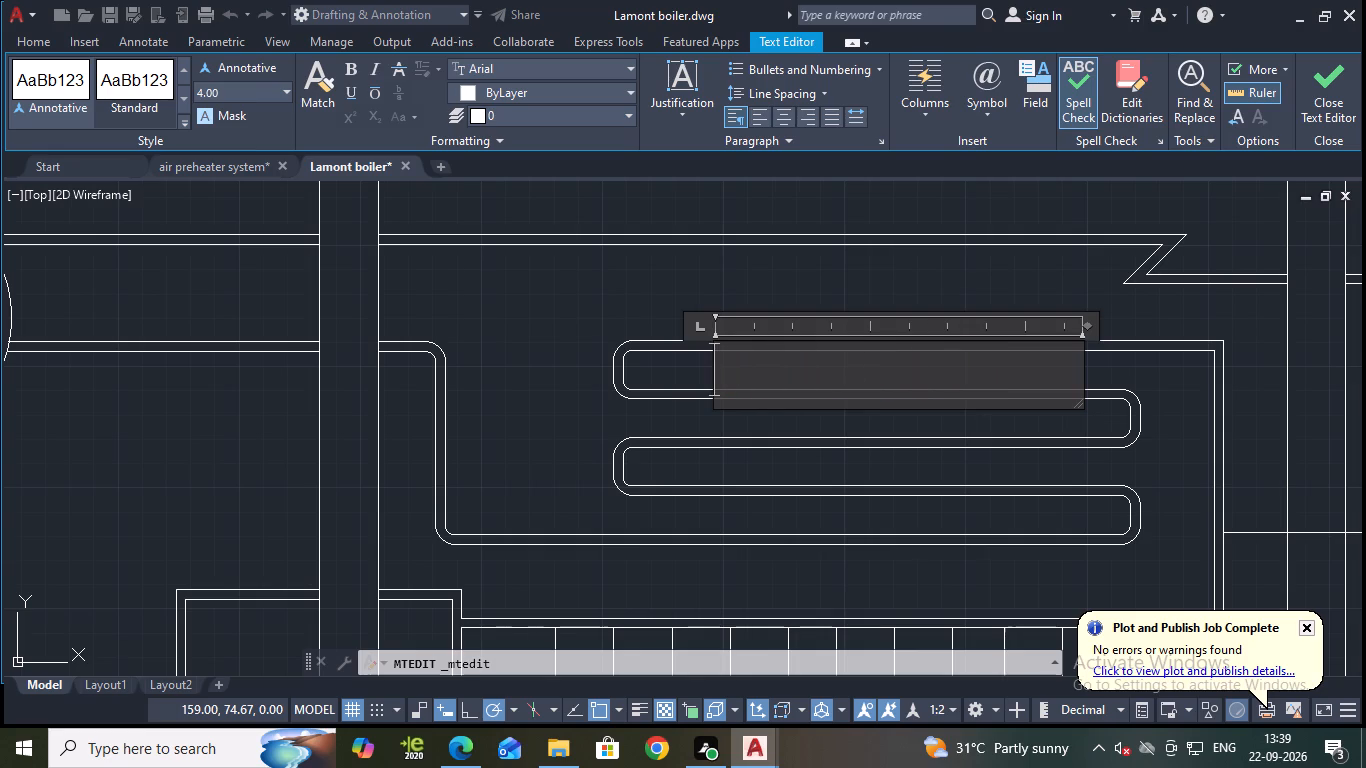
left_click(288, 94)
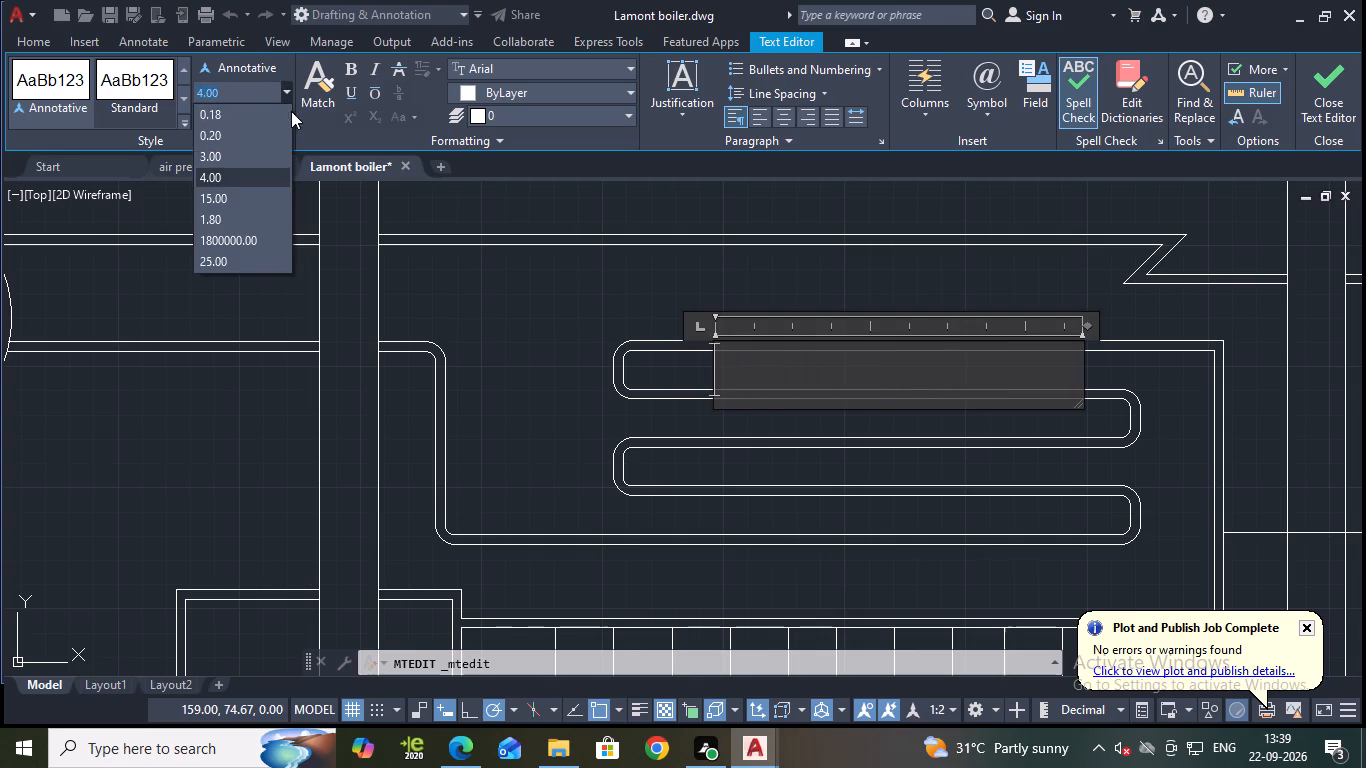
left_click(227, 155)
key("s")
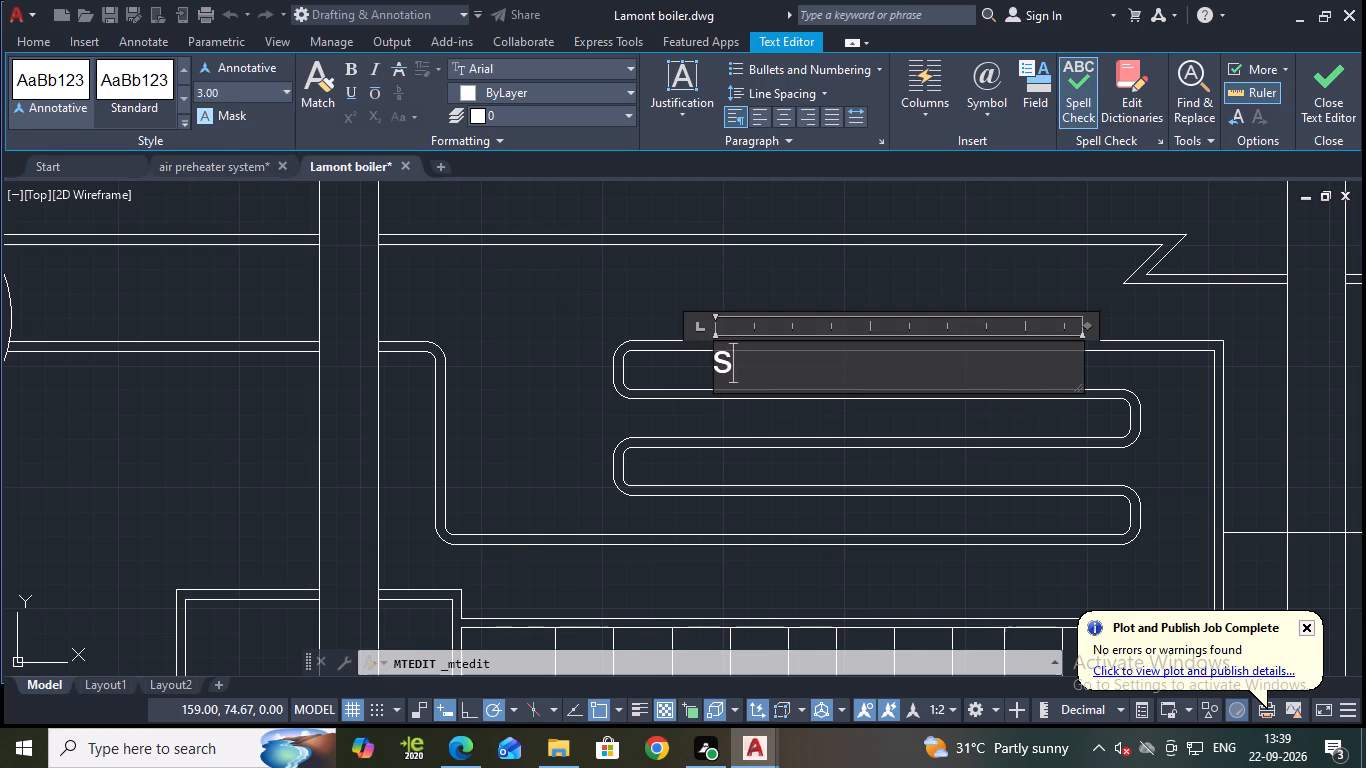
key("y")
key("BackSpace")
type("uper heater")
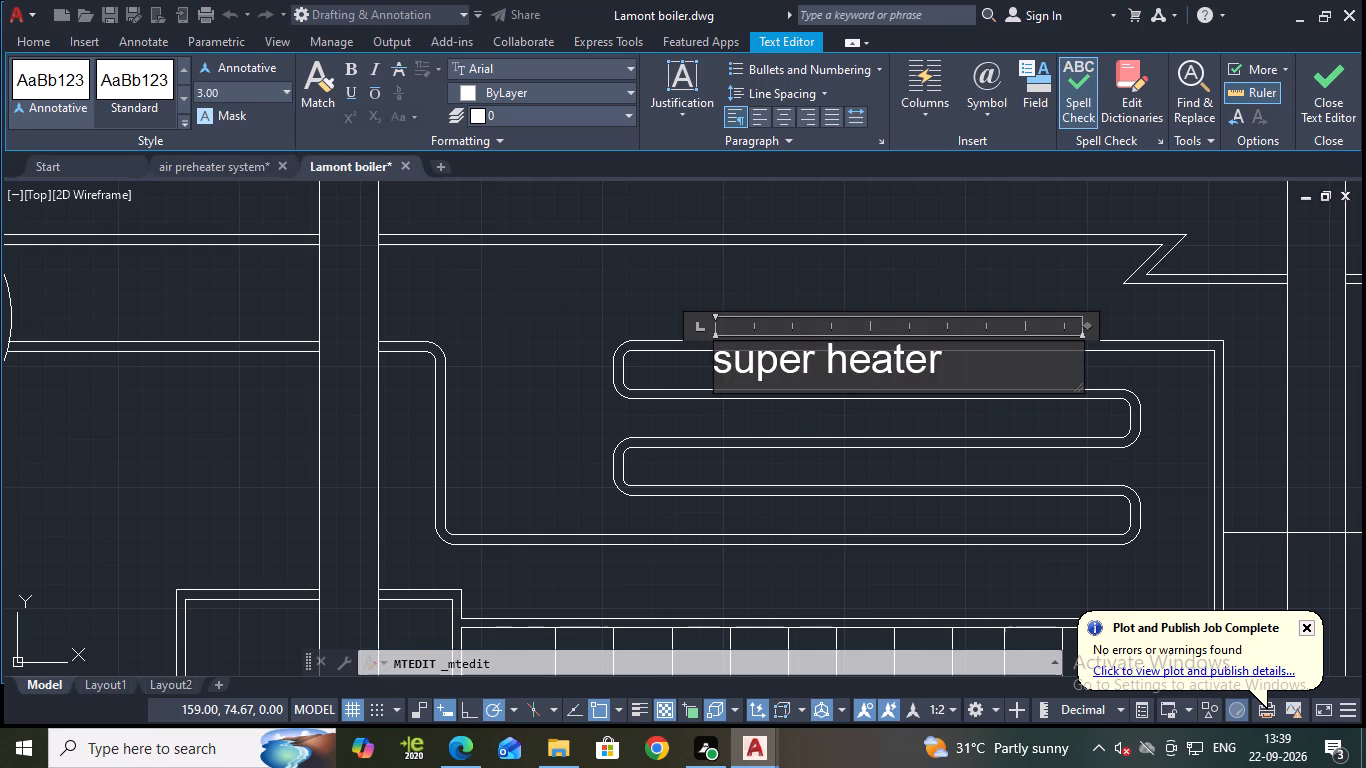
left_click(1326, 75)
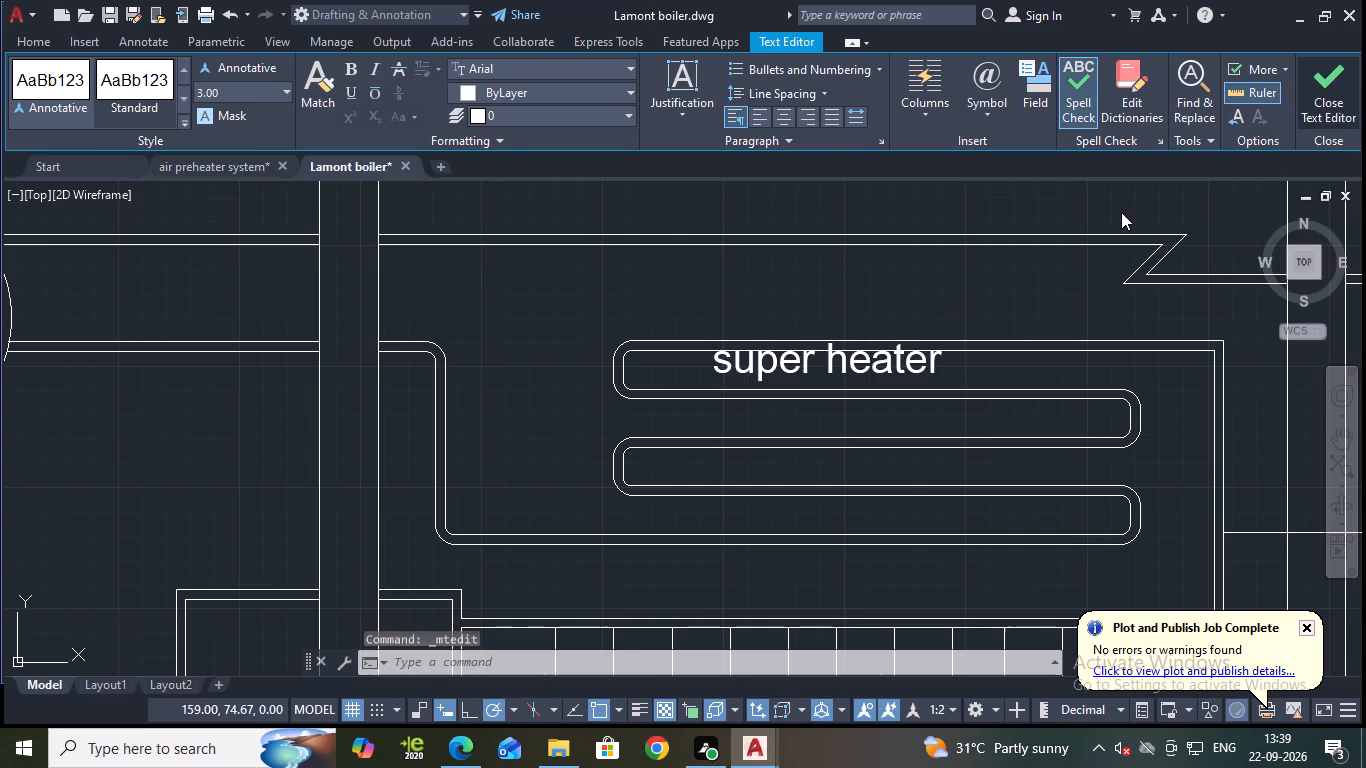
Shift the "super heater" label slightly down and to the right so it sits between the lower coil's top two tube runs.
left_click(874, 369)
left_click(709, 348)
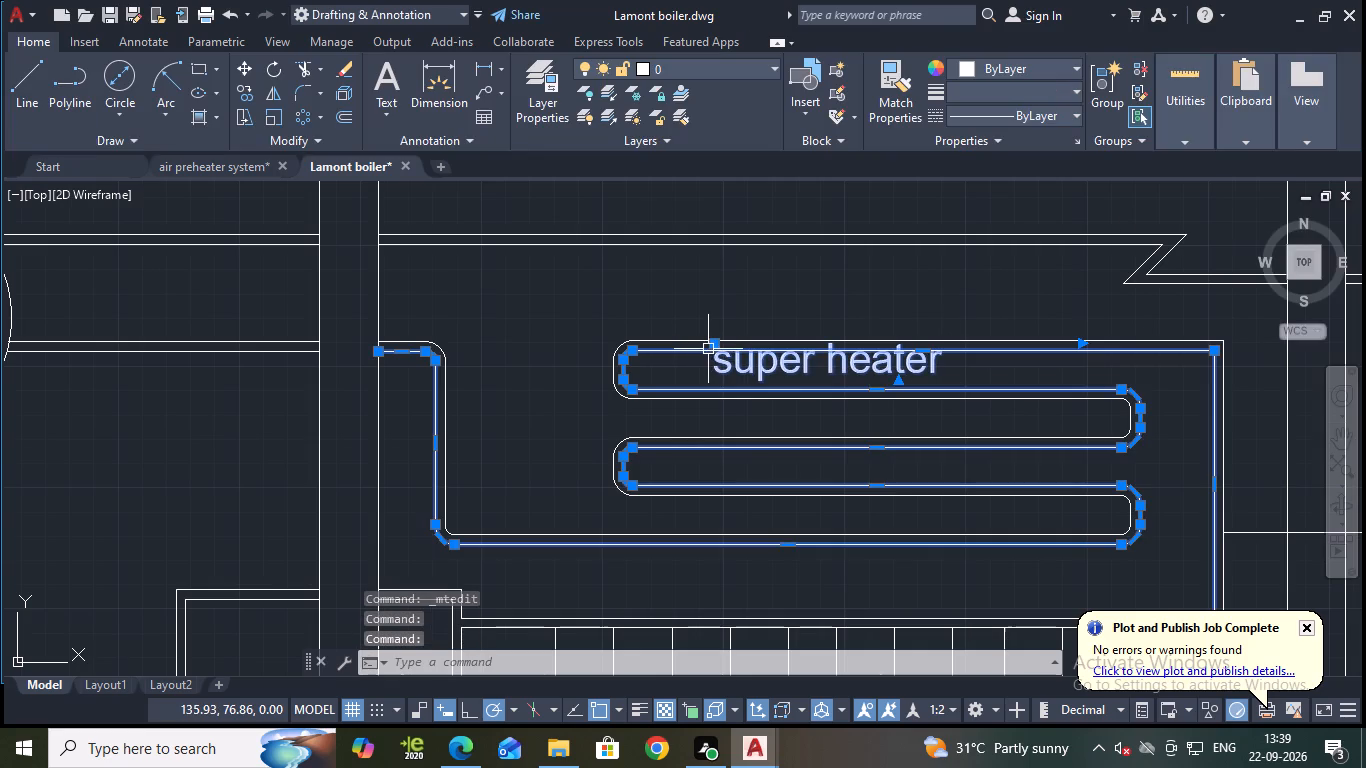
left_click(710, 345)
scroll(710, 355, "up", 2)
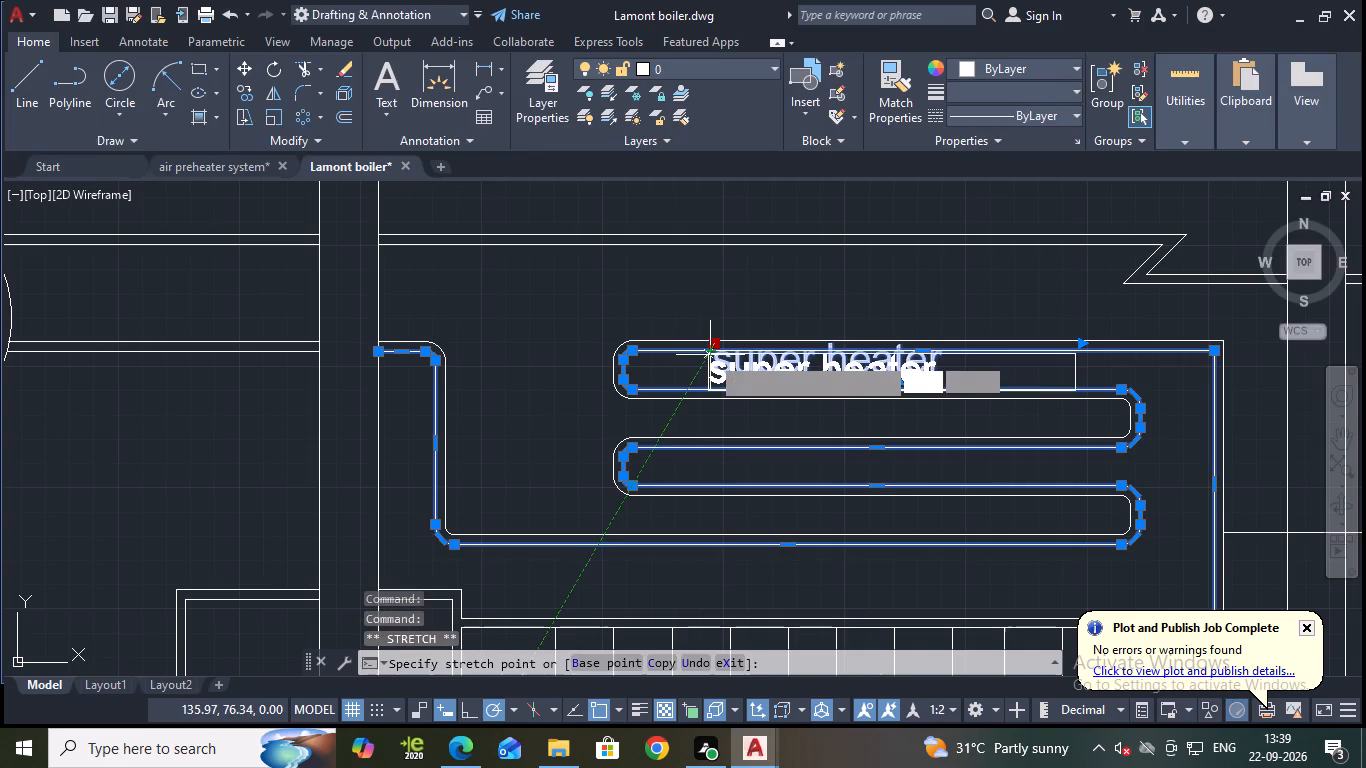
left_click(729, 344)
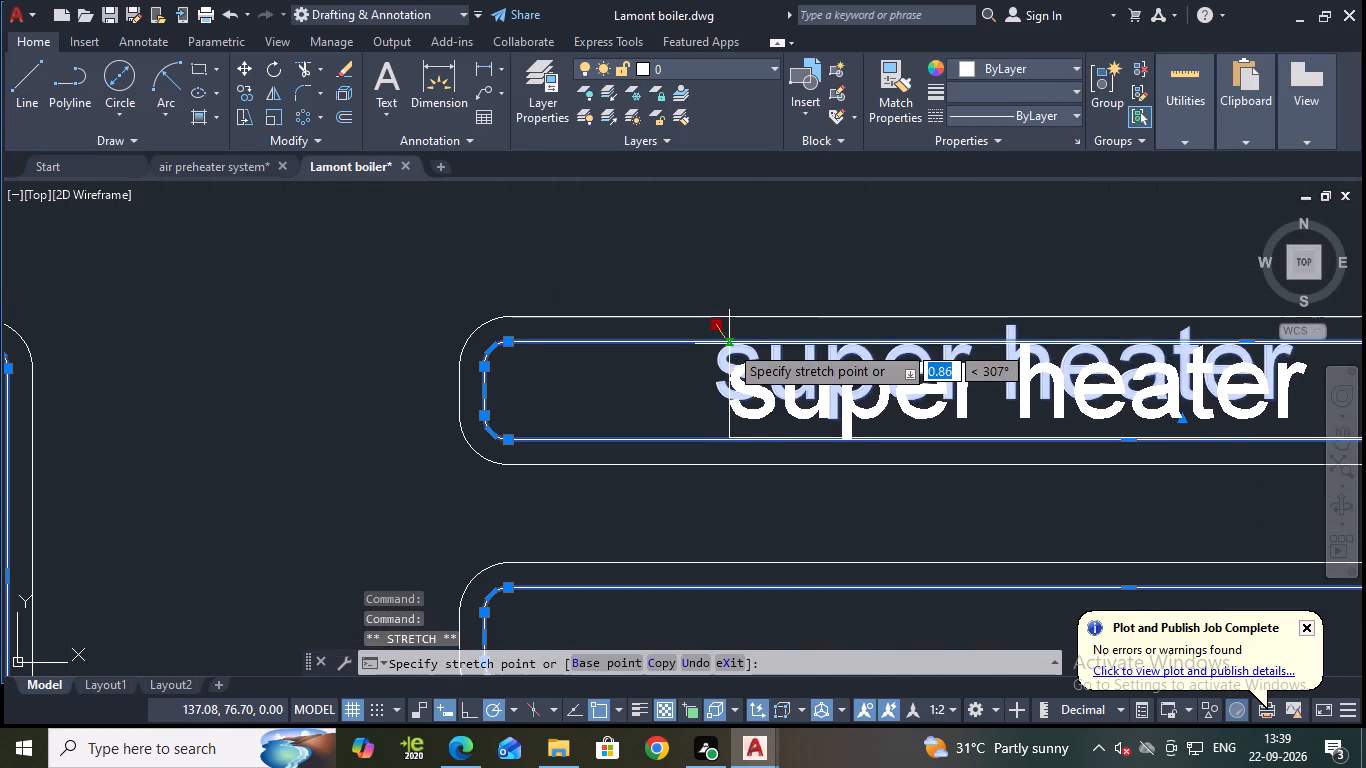
scroll(1006, 316, "down", 1)
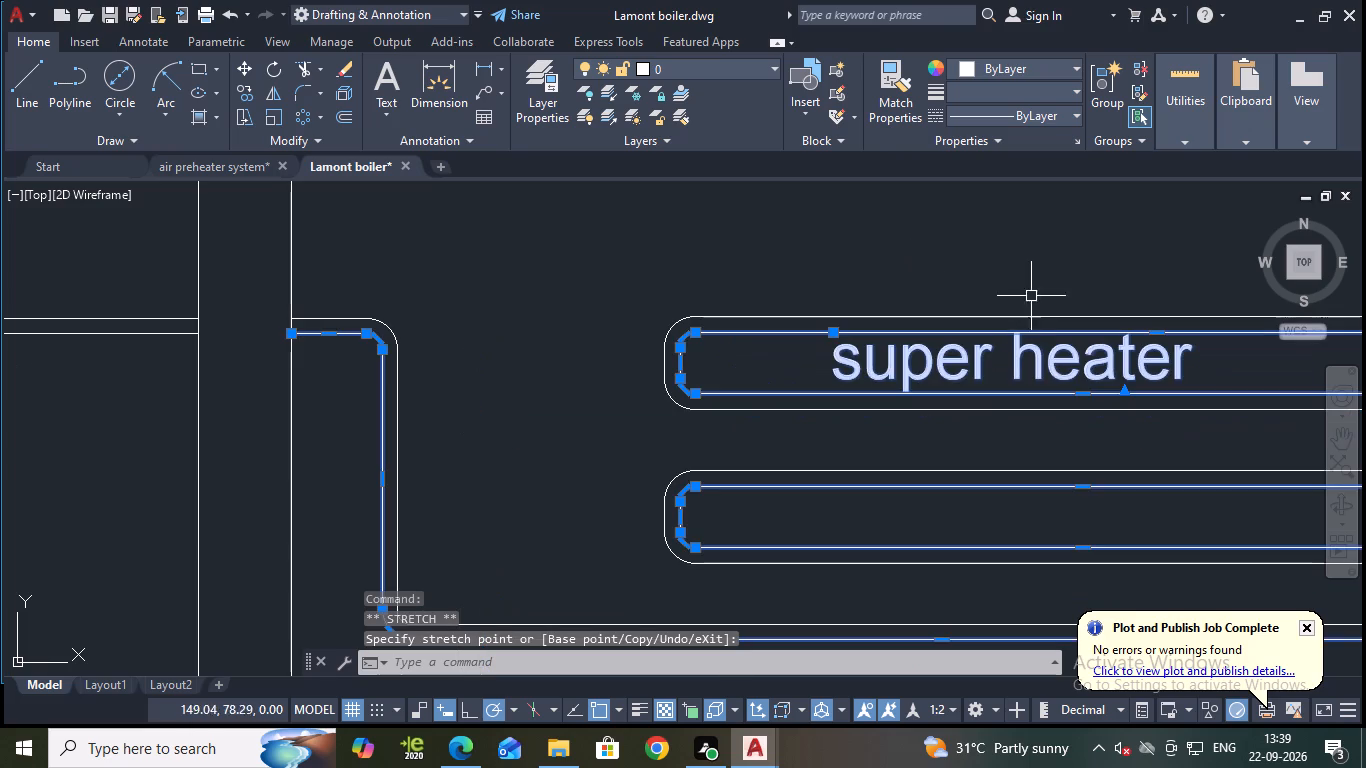
key("Escape")
scroll(1049, 279, "down", 2)
middle_click_drag(1073, 293, 966, 393)
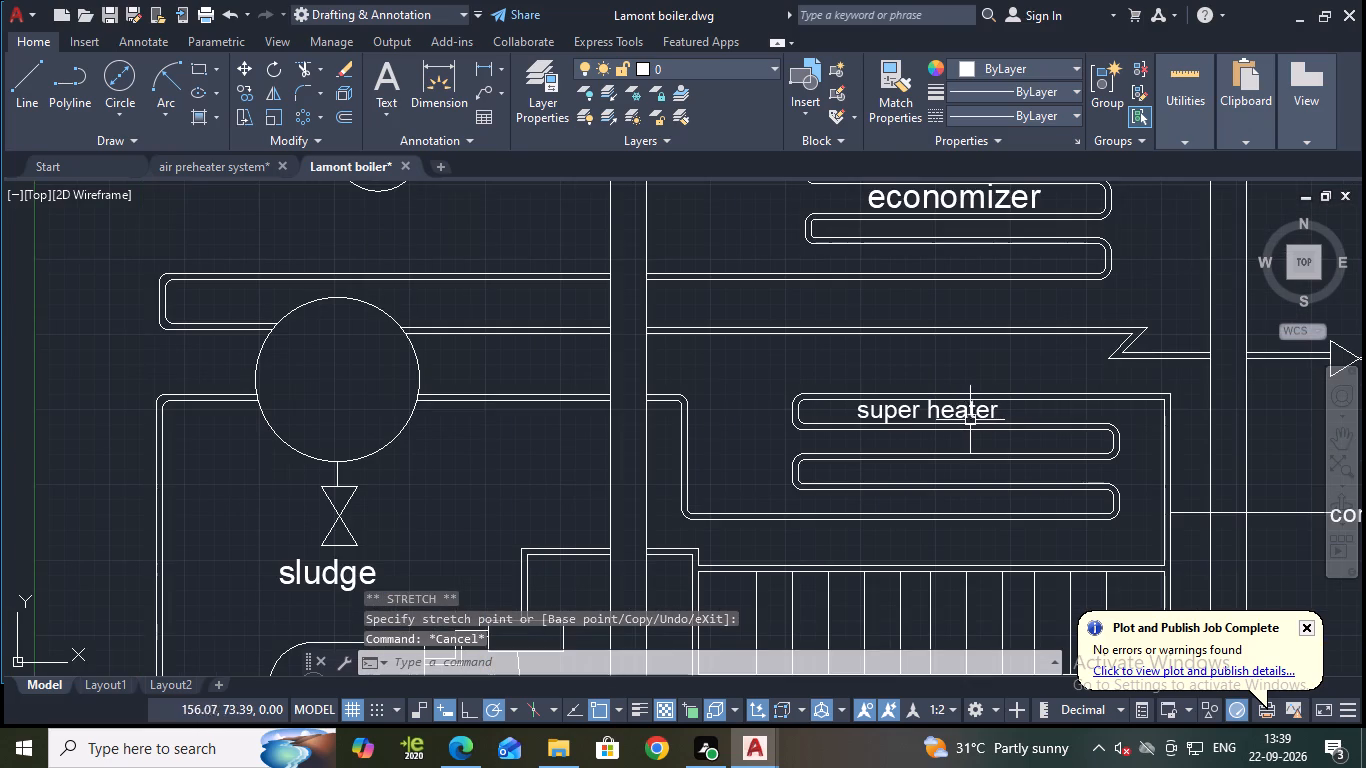
left_click(942, 413)
scroll(856, 404, "up", 1)
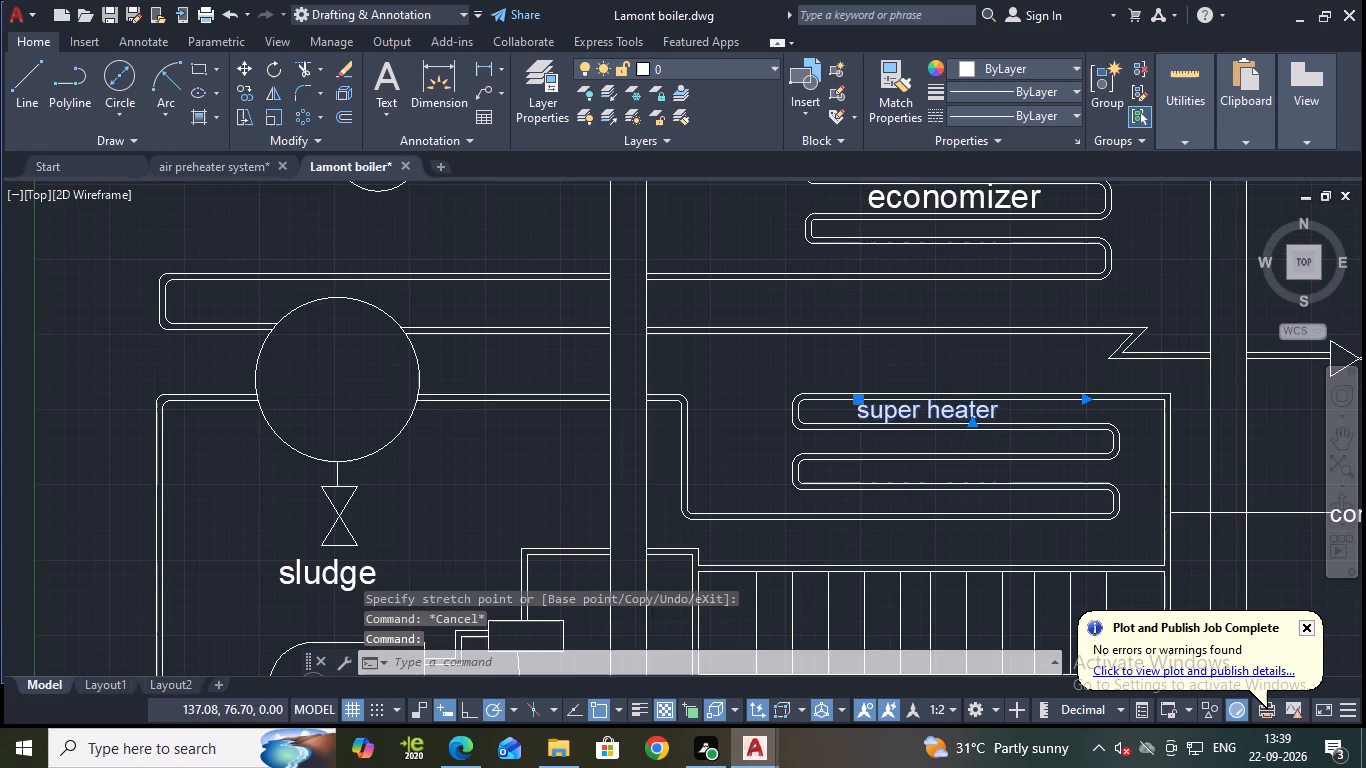
left_click(857, 400)
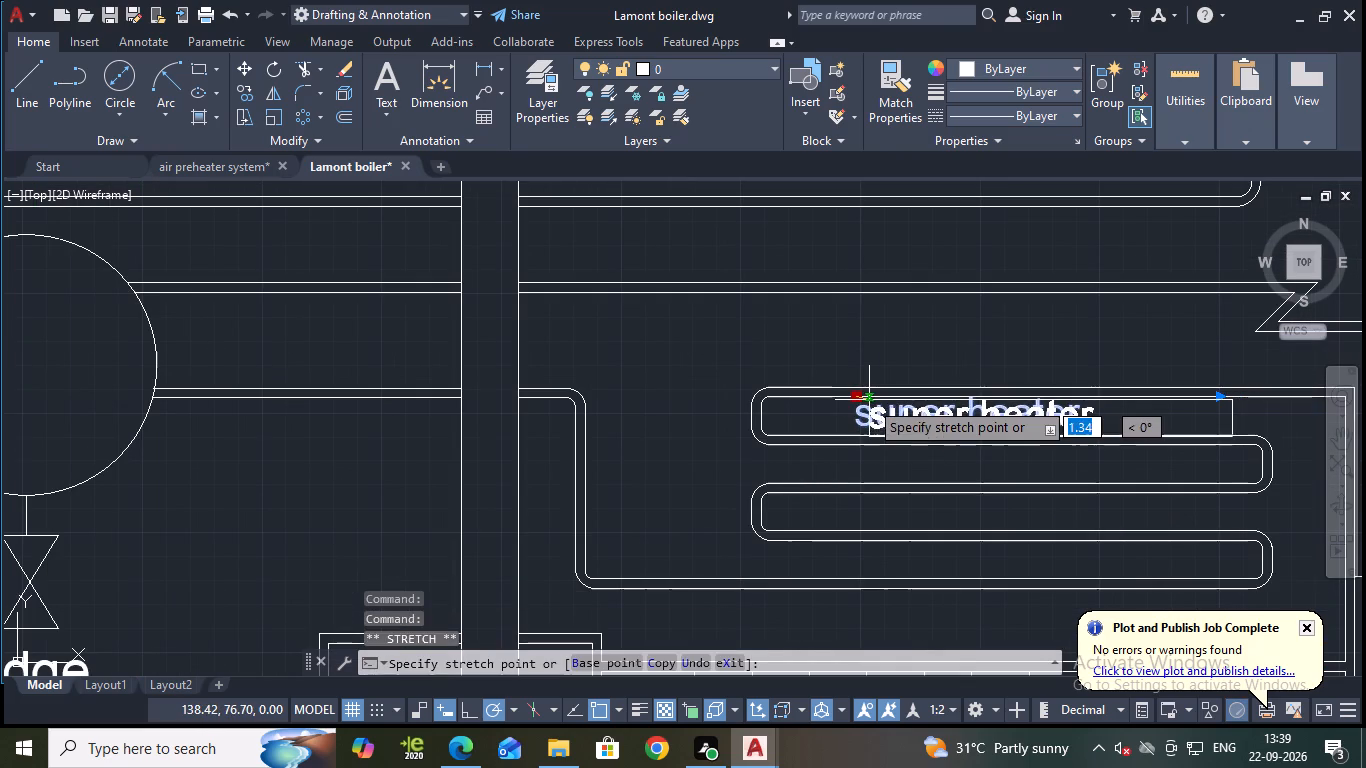
left_click(869, 400)
key("Escape")
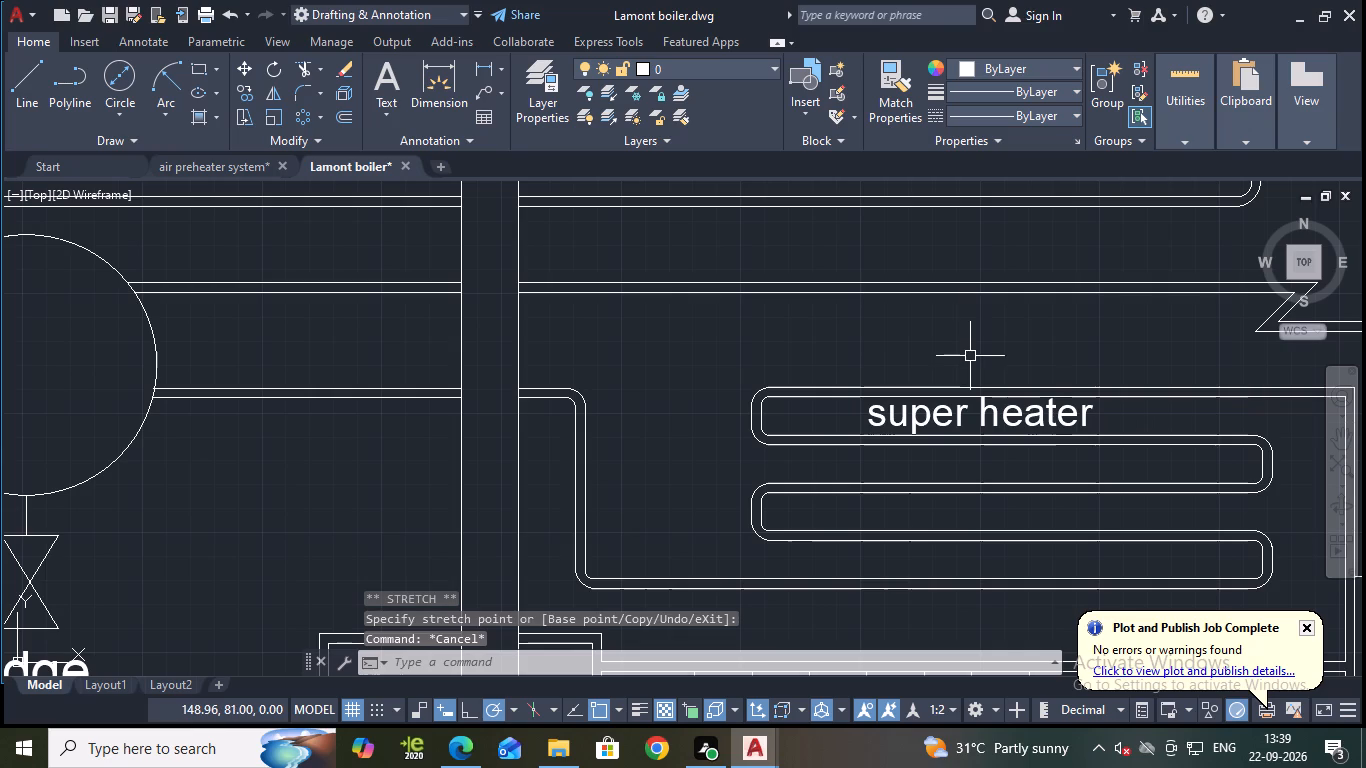
Copy the "super heater" label and paste it into the next left-hand loop down of the lower serpentine coil.
scroll(1005, 531, "up", 1)
left_click(932, 343)
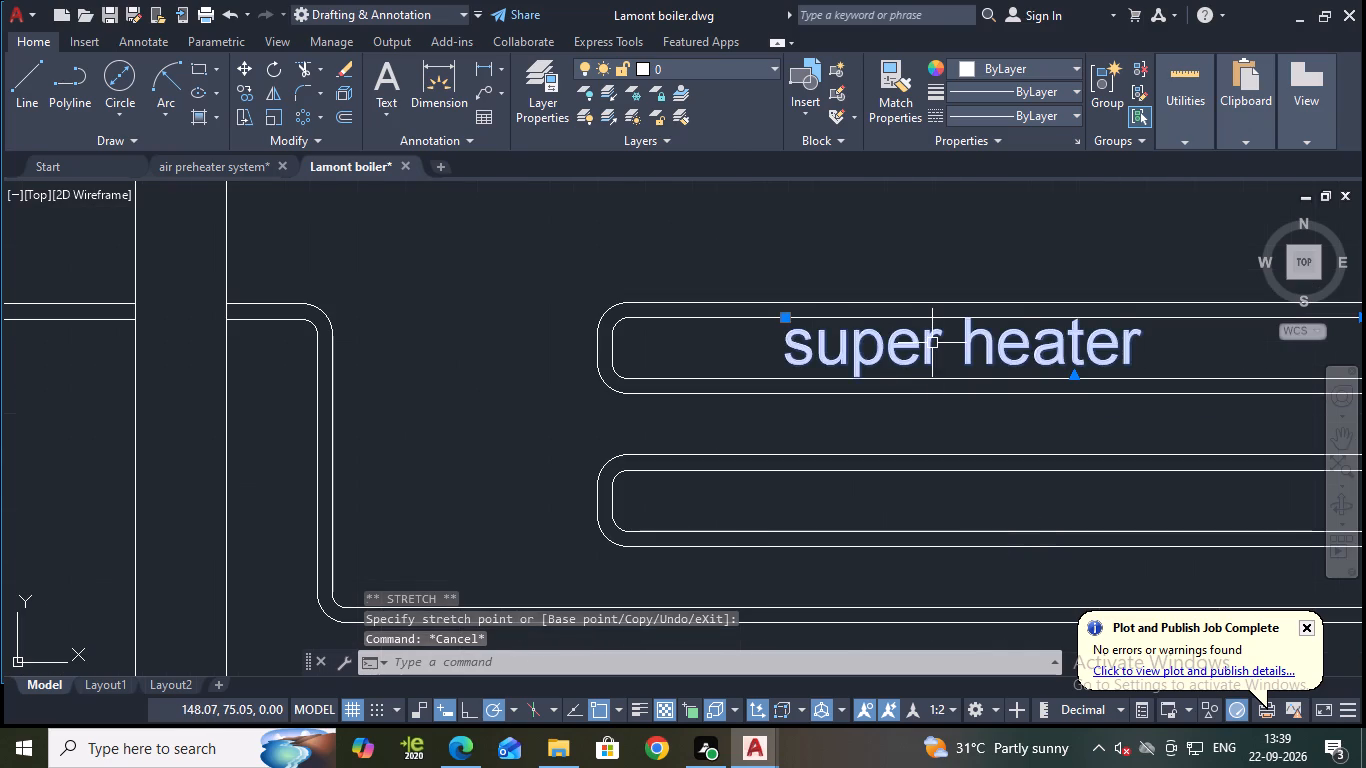
key("ctrl+c")
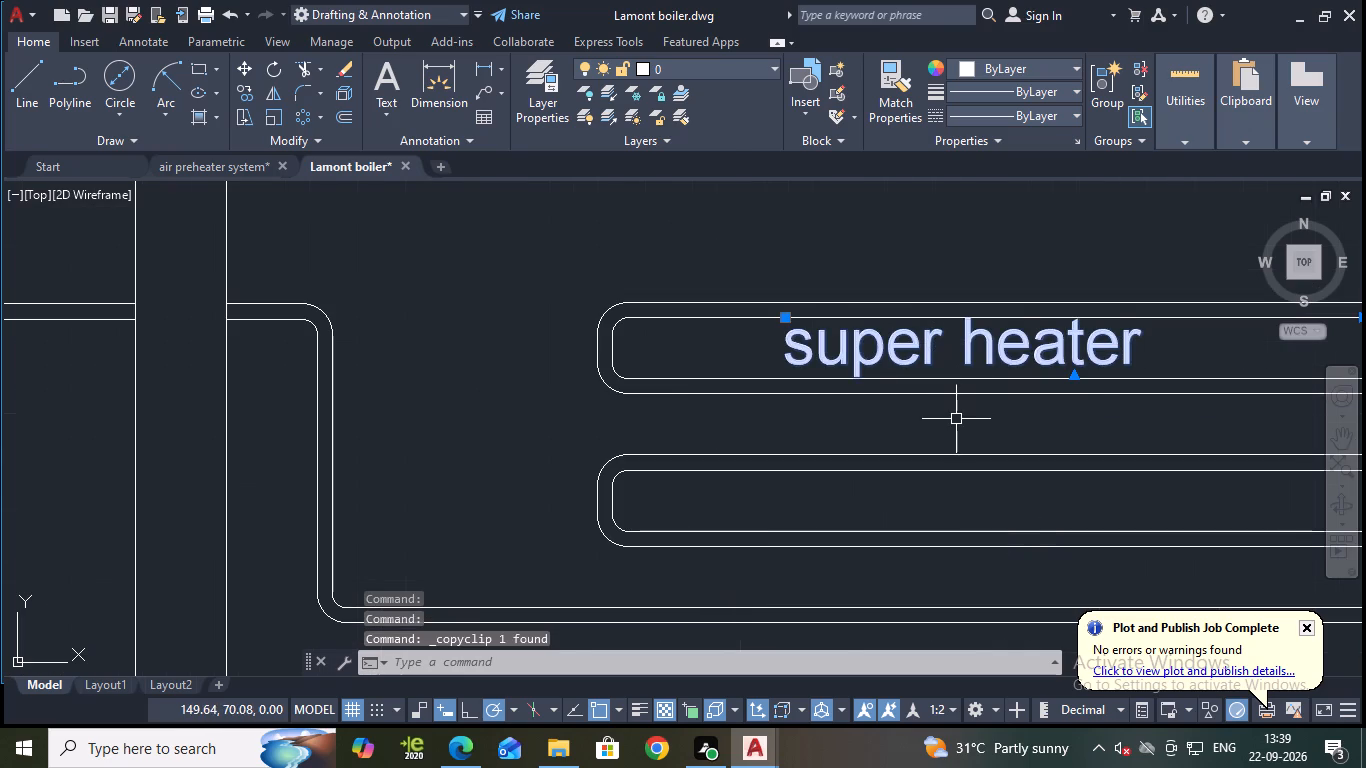
key("ctrl+v")
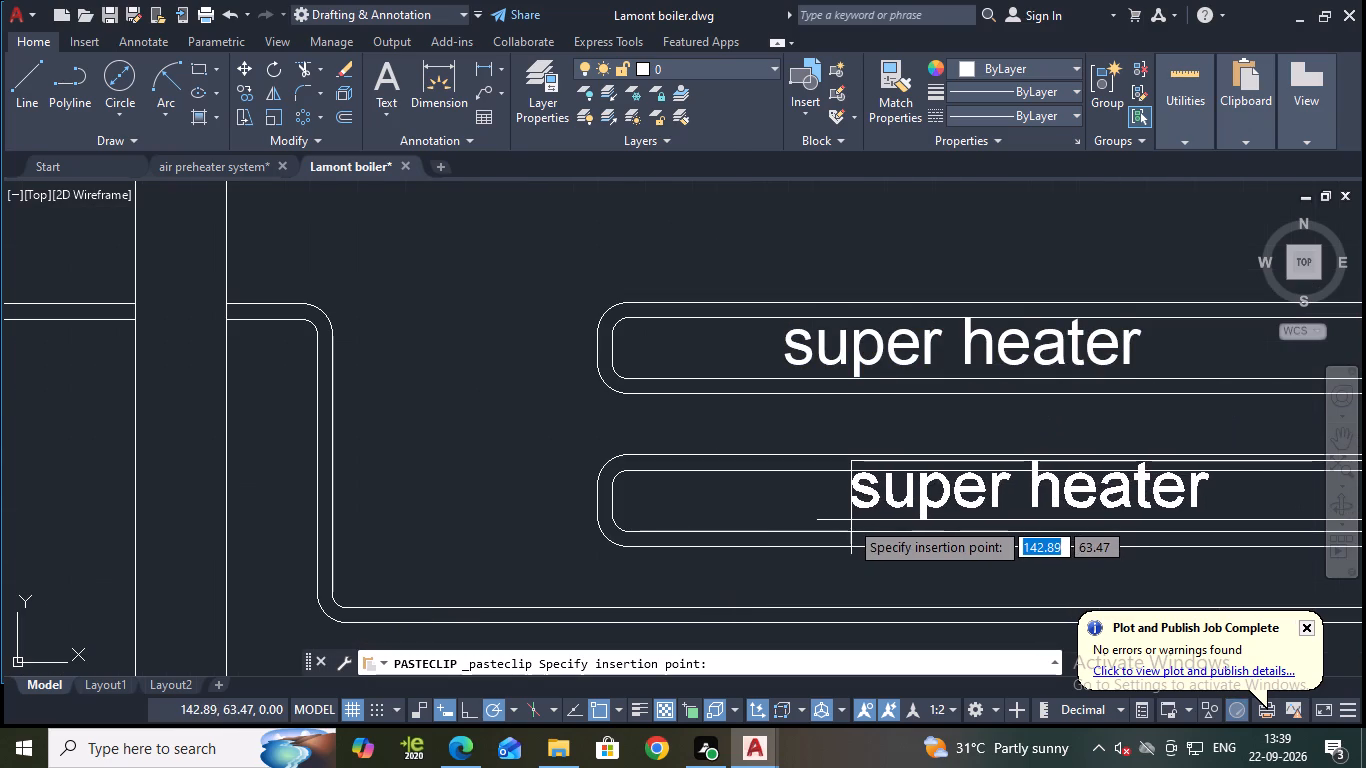
middle_click_drag(806, 503, 793, 496)
middle_click(779, 491)
scroll(776, 490, "down", 1)
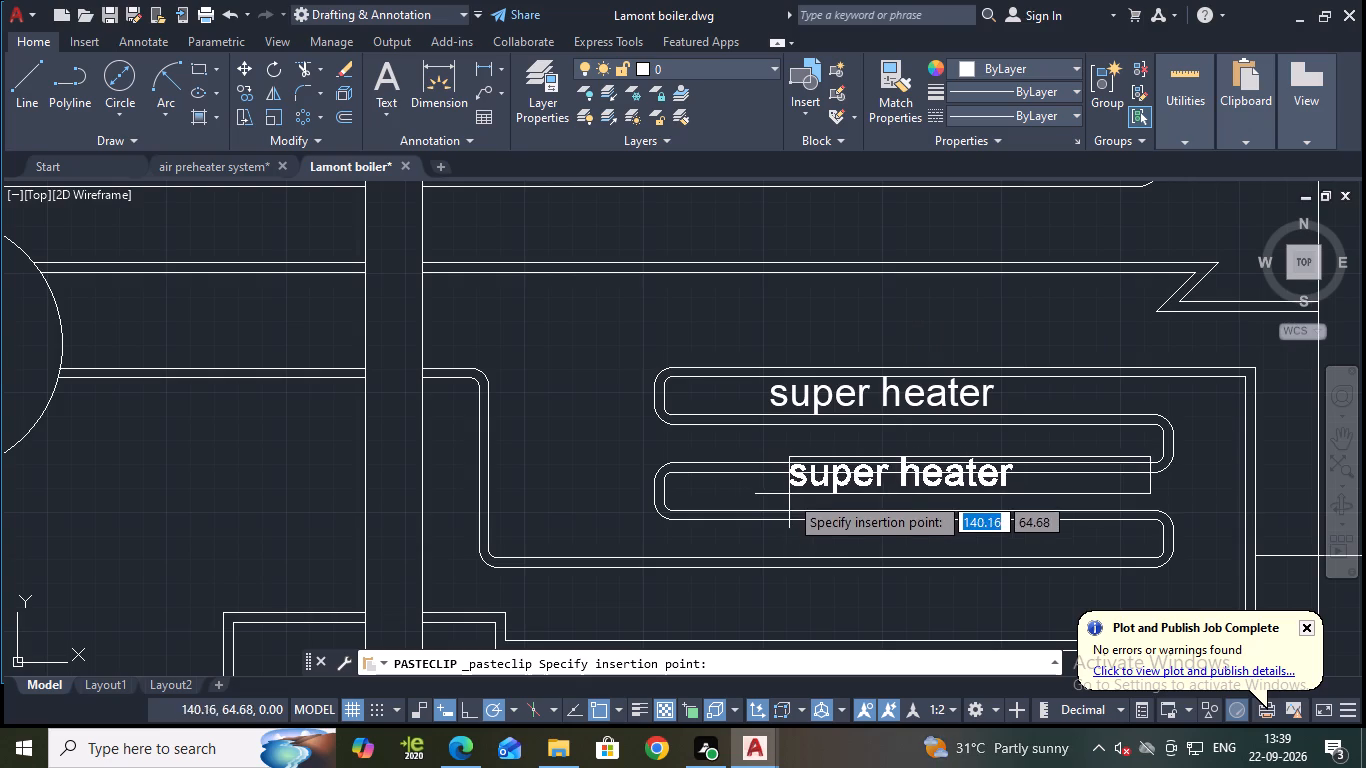
scroll(786, 501, "up", 1)
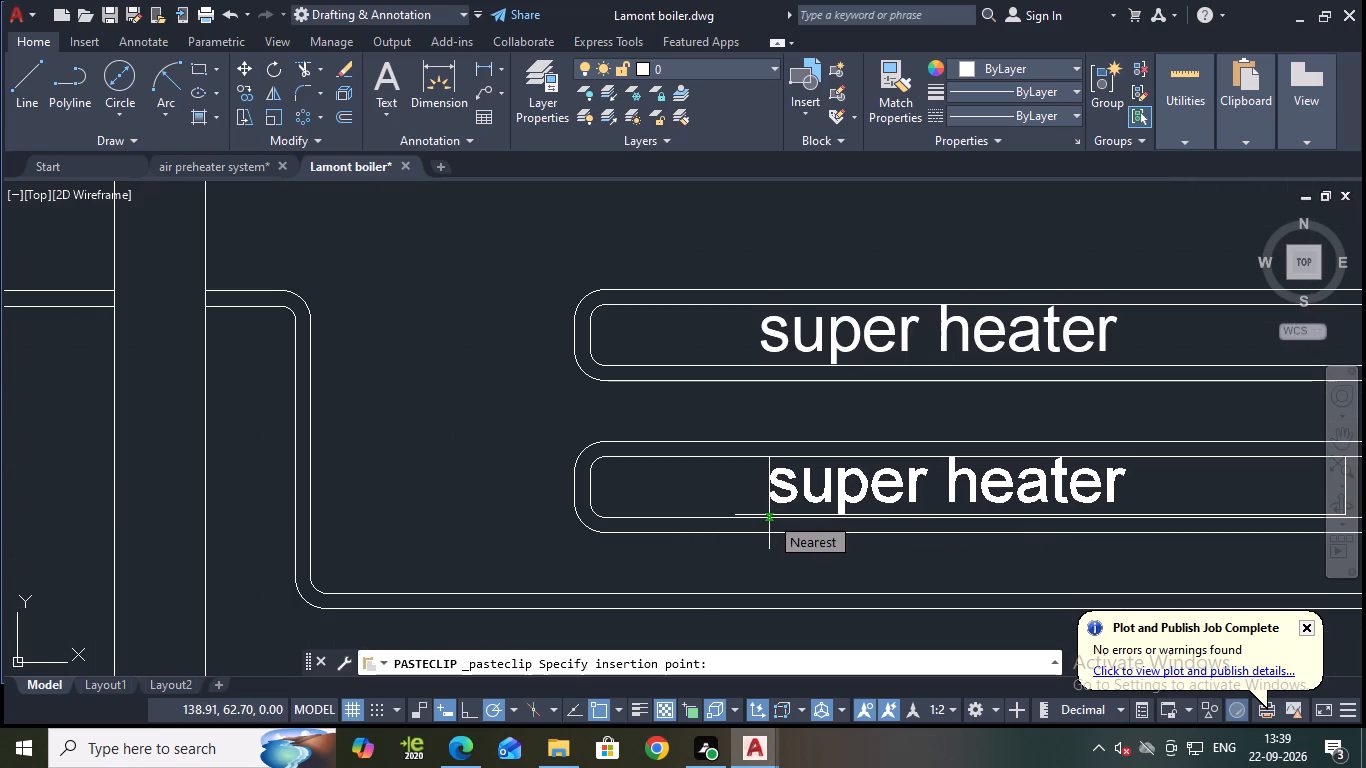
left_click(769, 515)
Replace the text of the pasted "super heater" label in the lower loop of the serpentine coil with "evaporator".
double_click(902, 500)
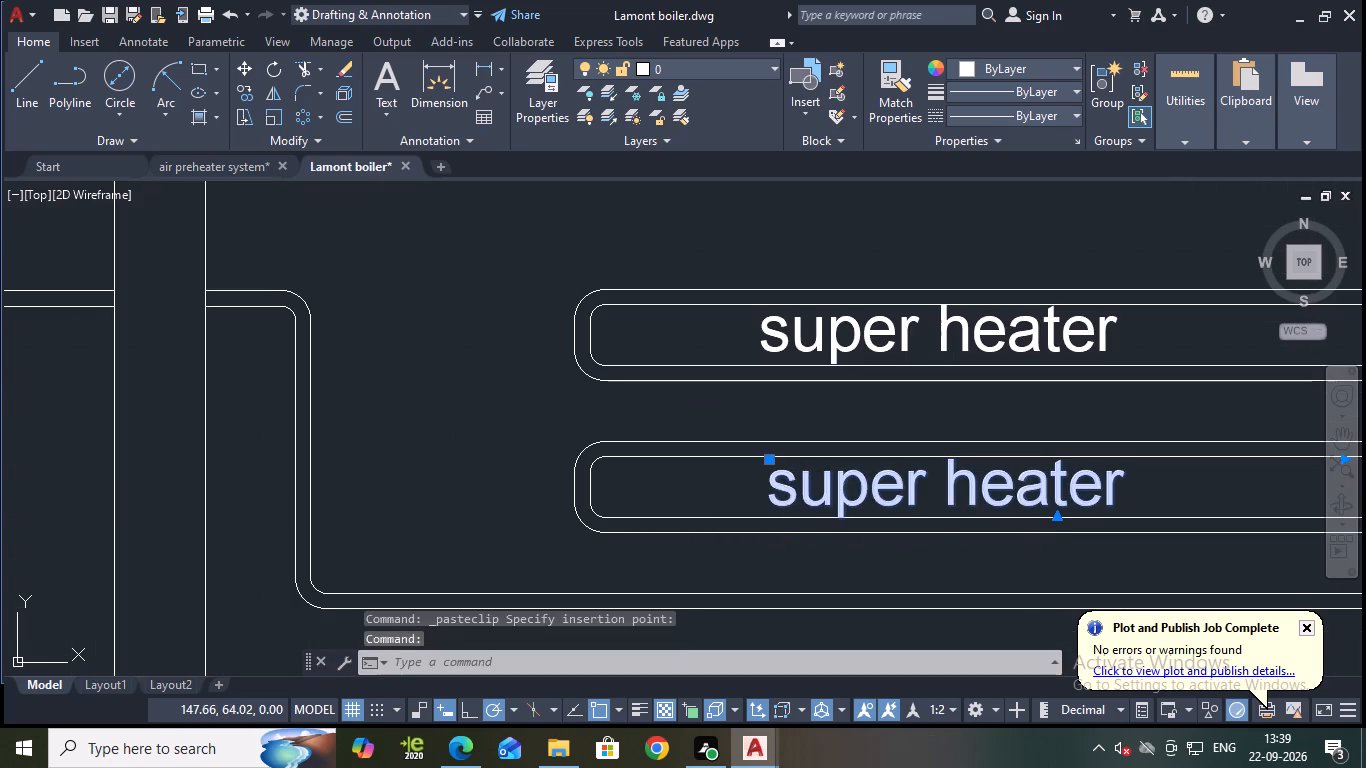
left_click(1129, 491)
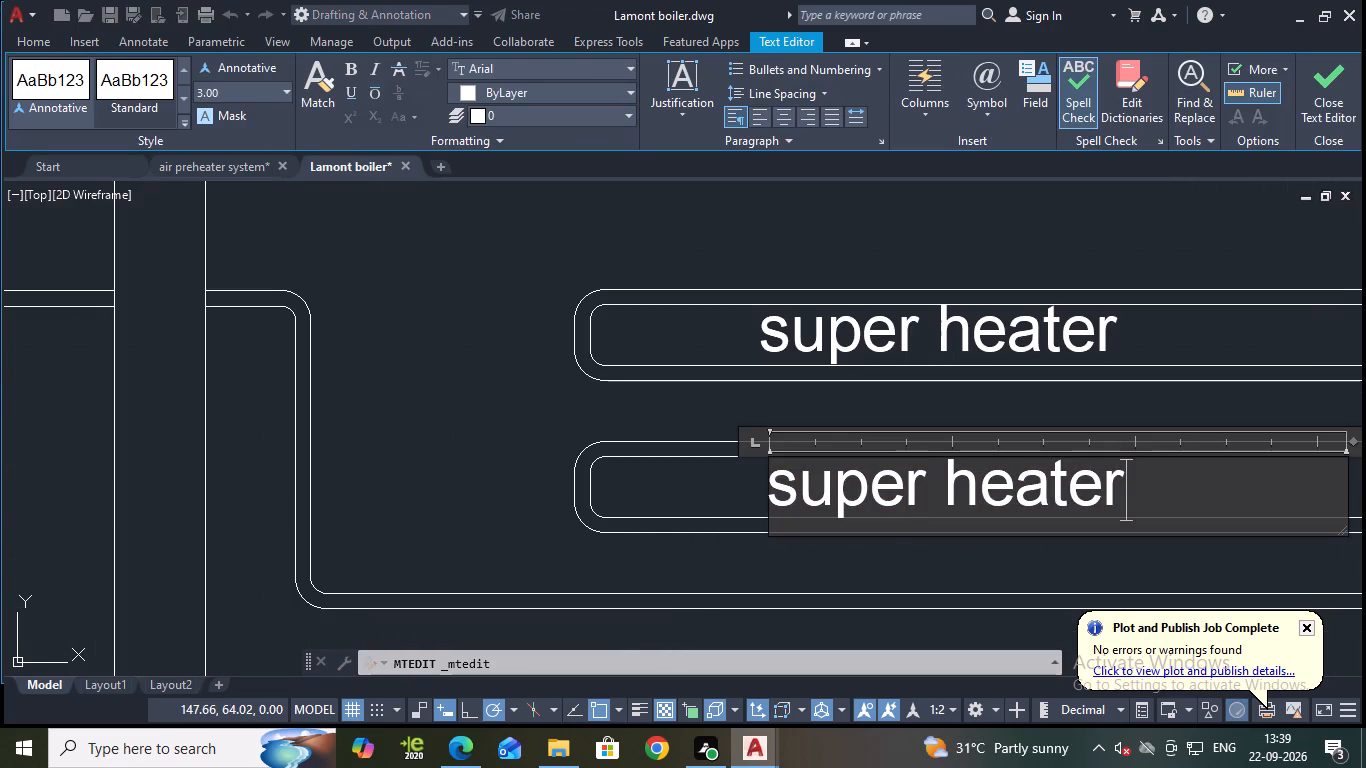
key("BackSpace")
key("BackSpace")
key("BackSpace")
key("BackSpace")
key("BackSpace")
key("BackSpace")
key("BackSpace")
key("BackSpace")
key("BackSpace")
key("BackSpace")
key("BackSpace")
key("BackSpace")
key("BackSpace")
key("BackSpace")
key("BackSpace")
key("BackSpace")
key("e")
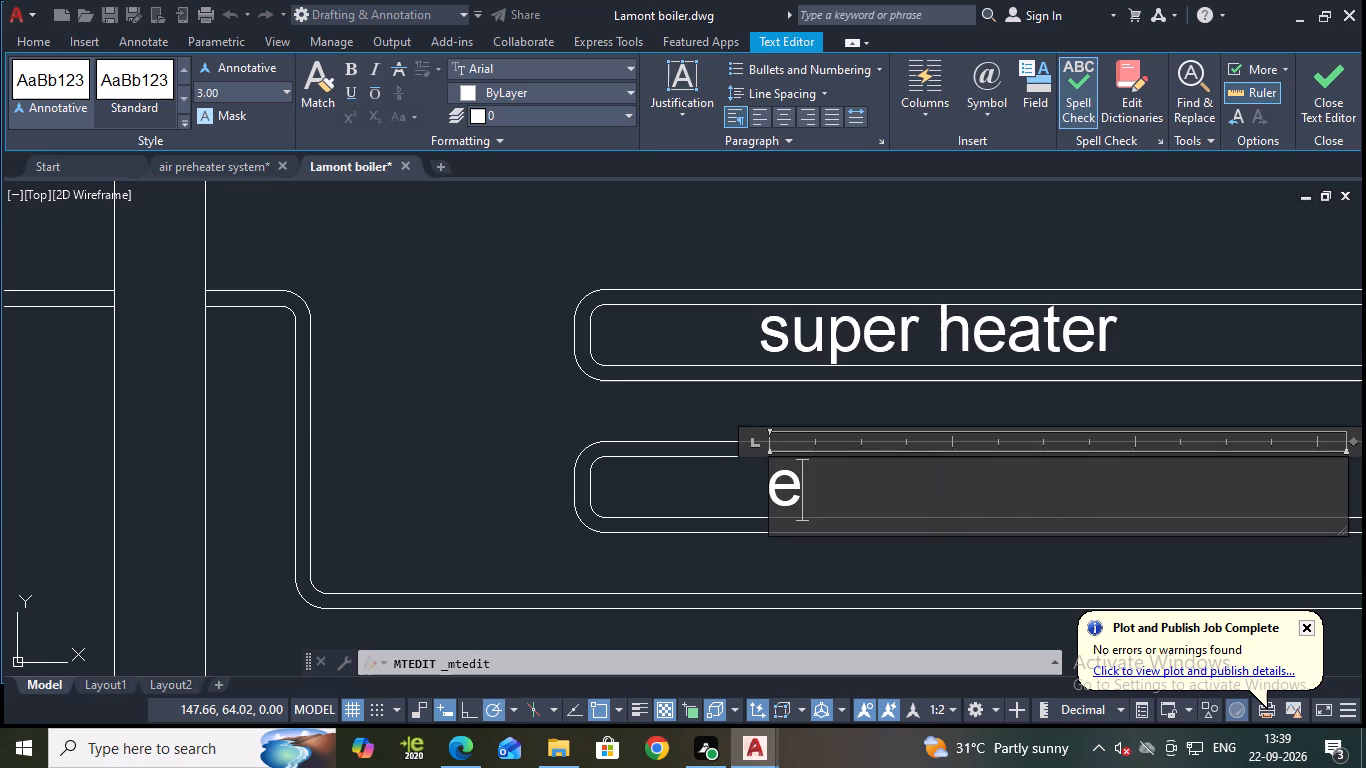
key("v")
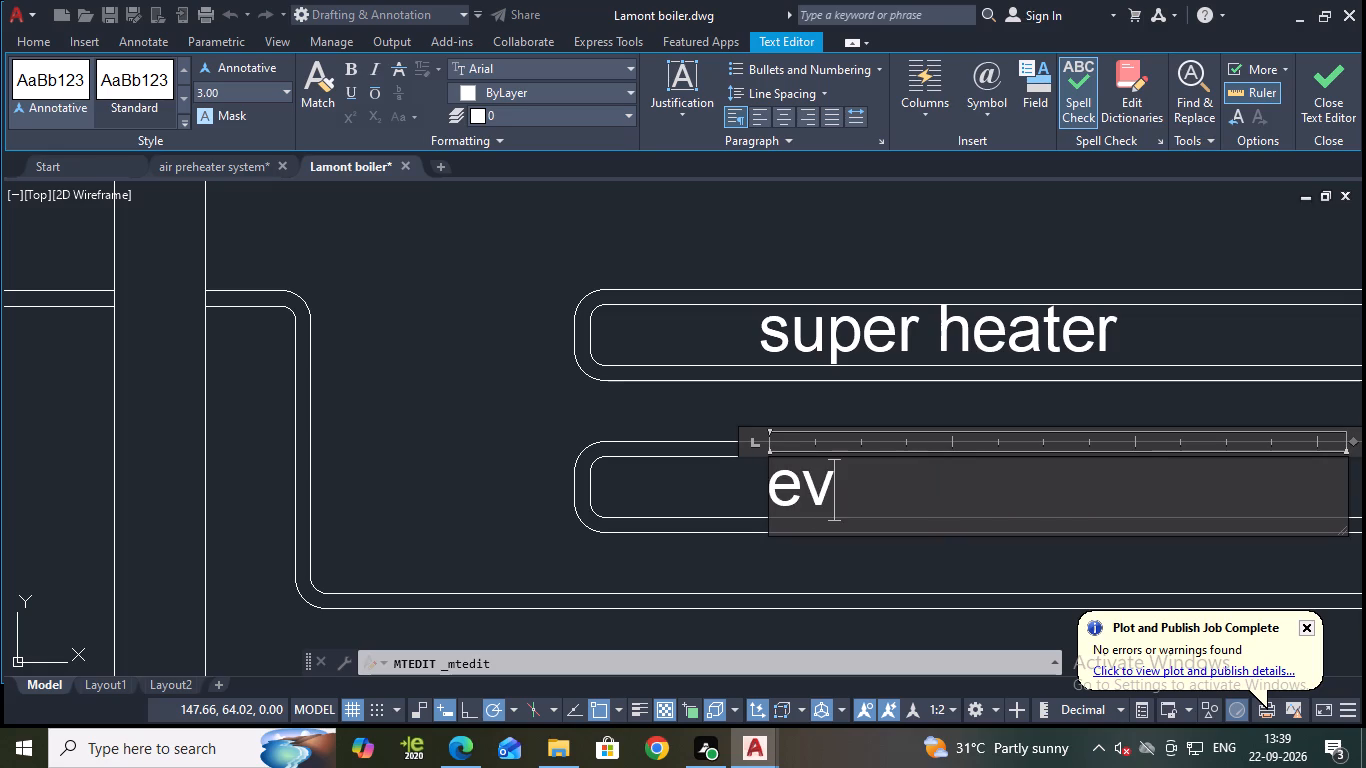
type("apo")
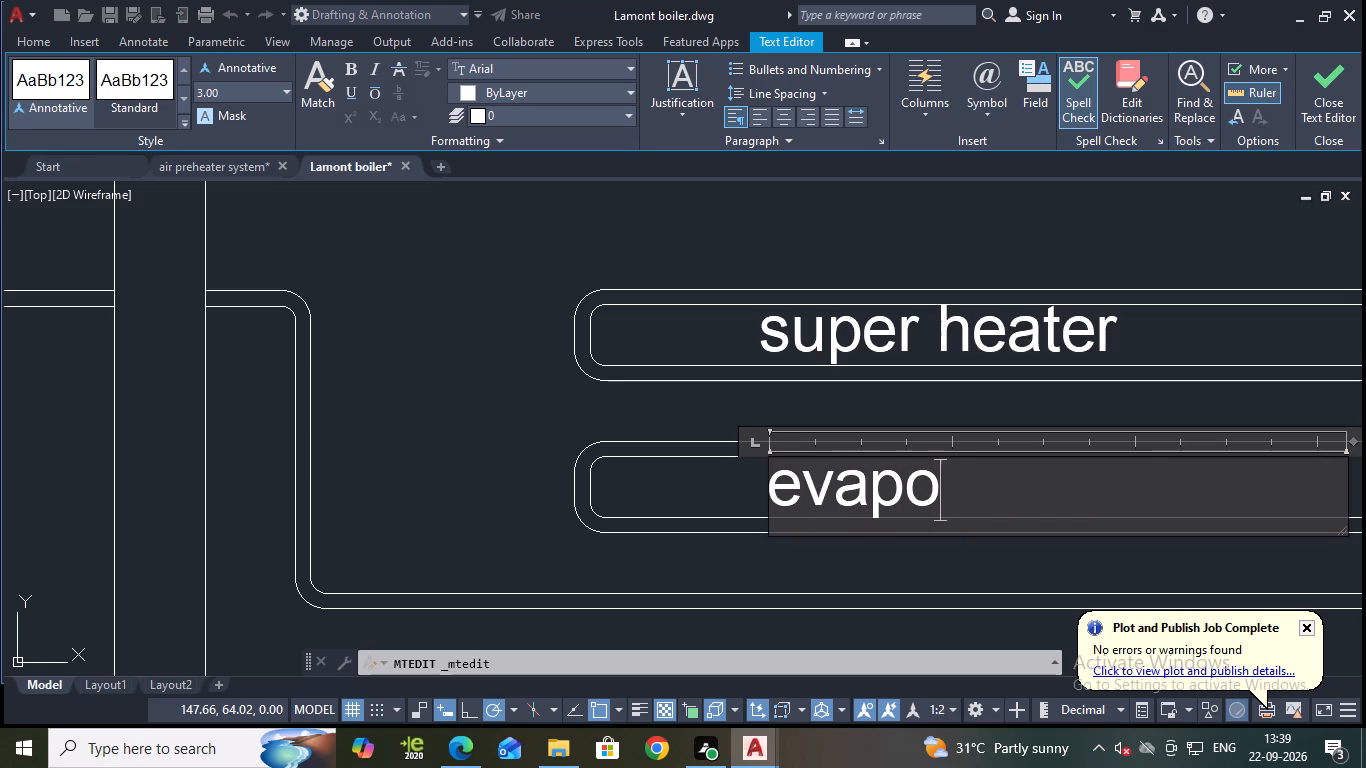
type("rator")
key("Return")
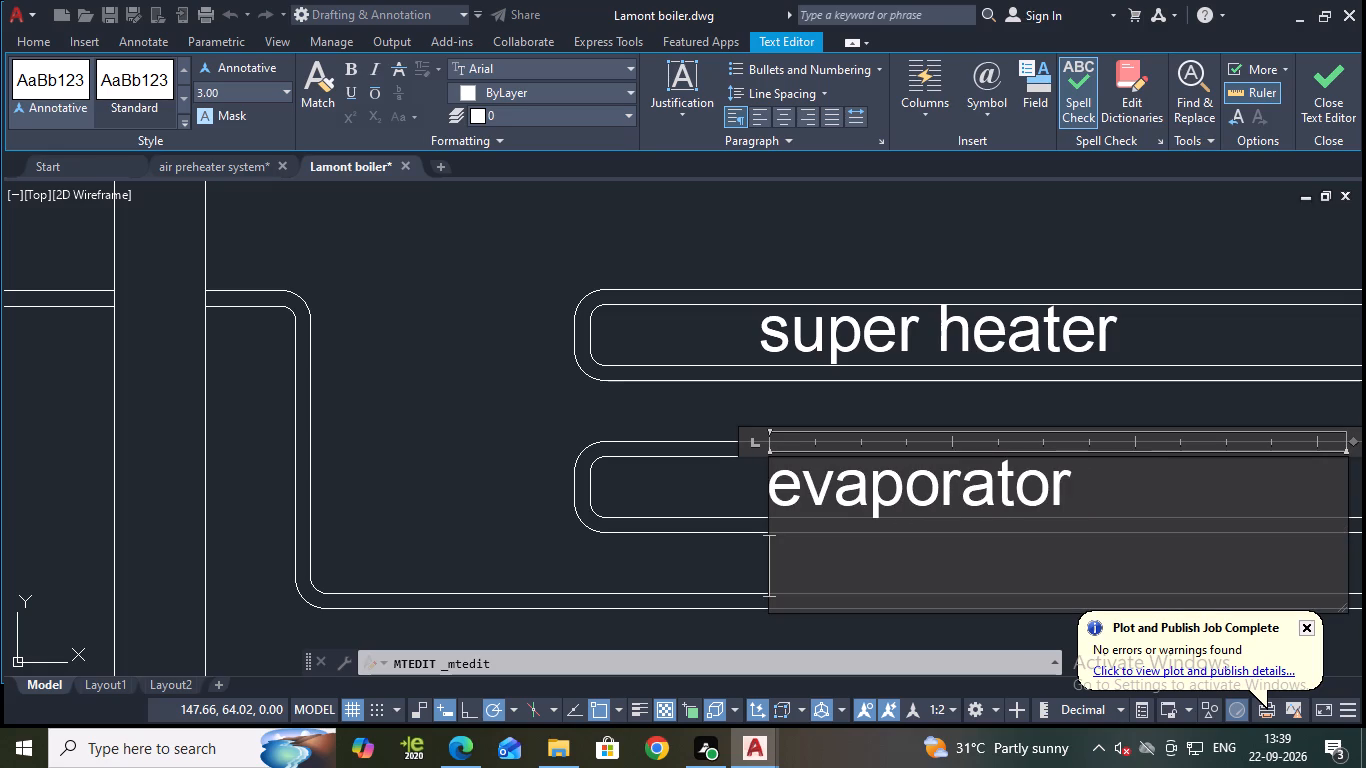
left_click(1323, 115)
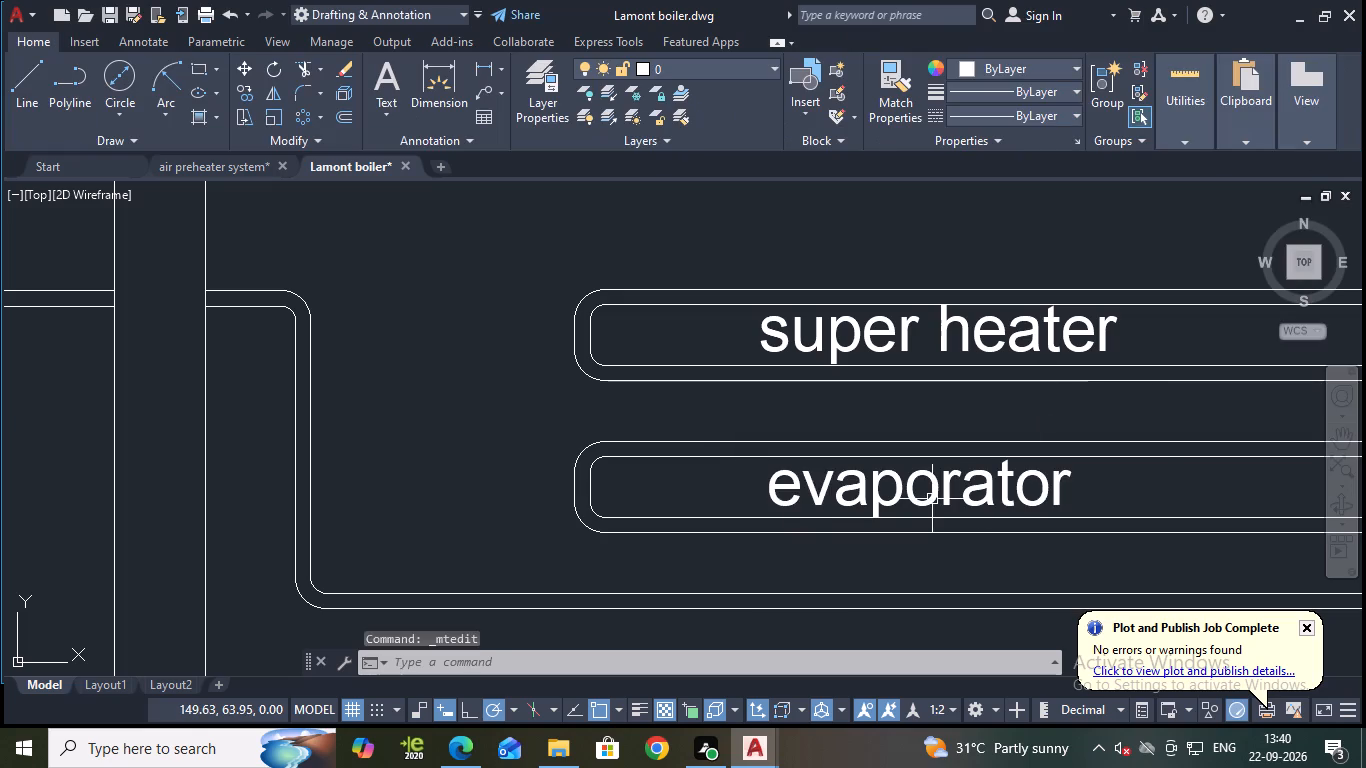
Shift the "evaporator" label slightly up and to the right so it sits between the loop's two inner tube lines.
scroll(927, 503, "up", 2)
left_click(896, 490)
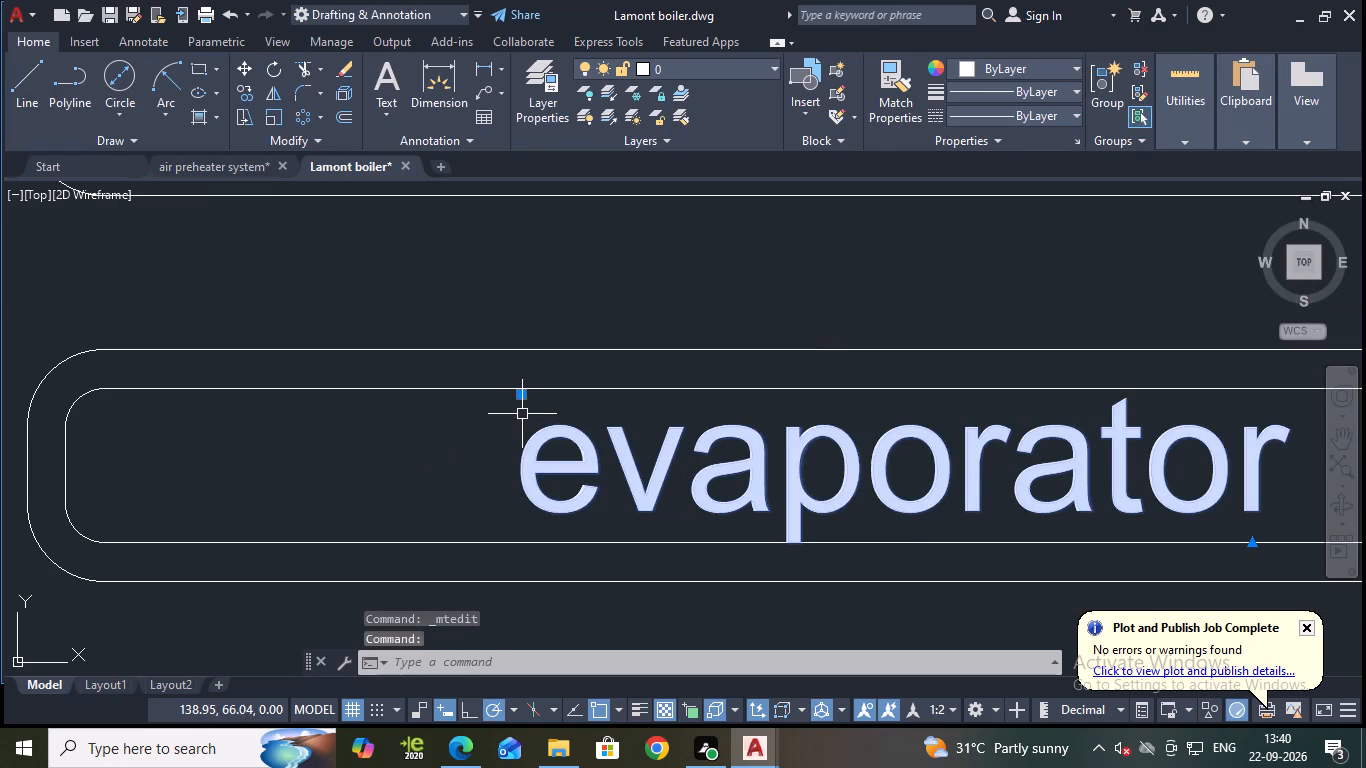
left_click(523, 398)
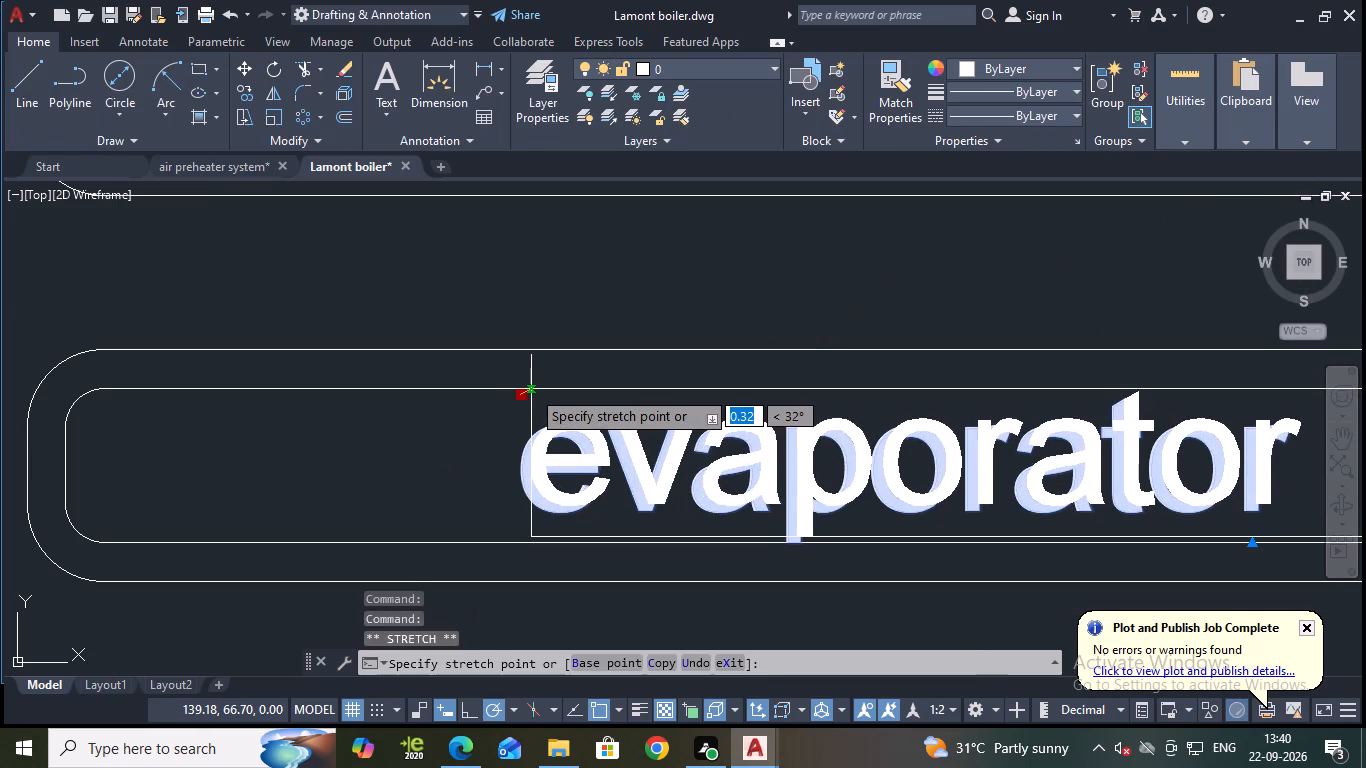
left_click(532, 387)
scroll(699, 361, "down", 2)
key("Escape")
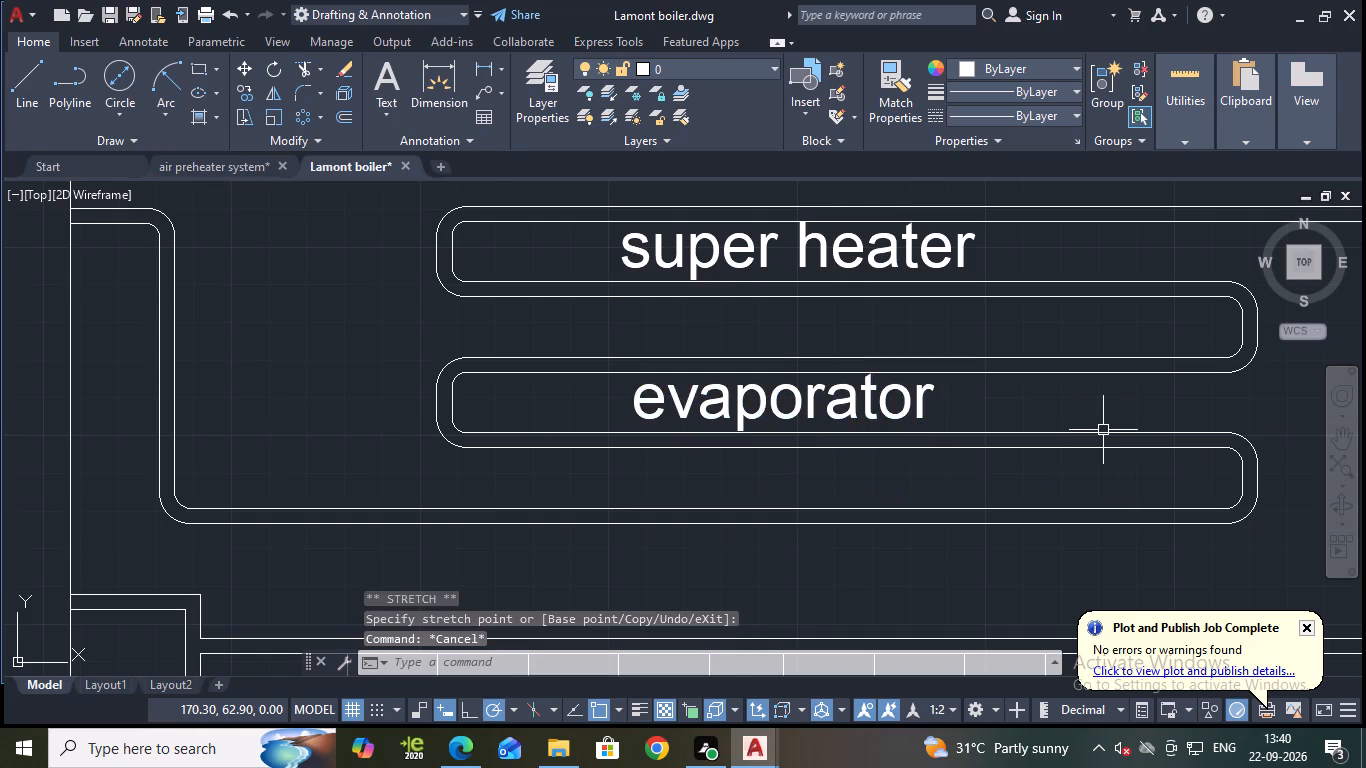
Save the Lamont boiler drawing.
key("ctrl+s")
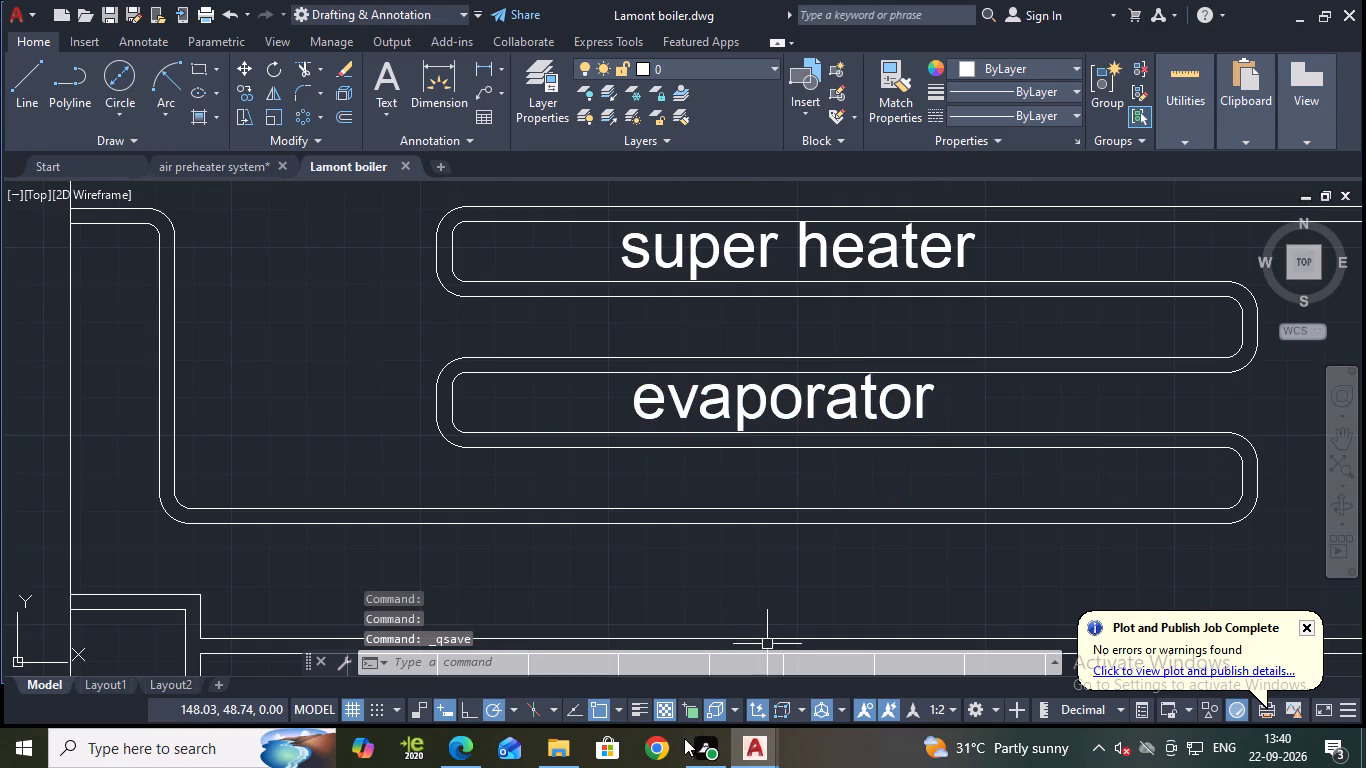
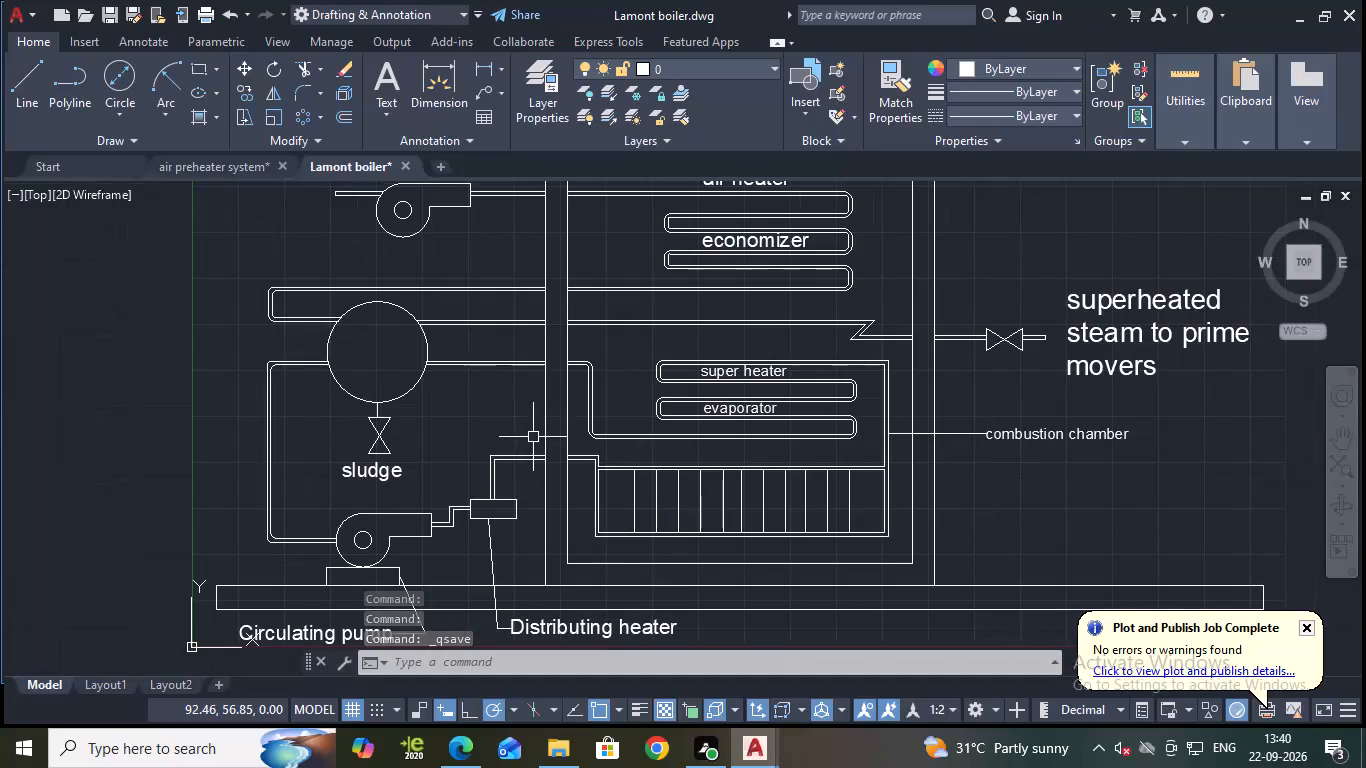
Copy the "super heater" label and paste it beside the large drum circle, on its left side.
middle_click_drag(521, 419, 582, 447)
middle_click_drag(612, 459, 684, 489)
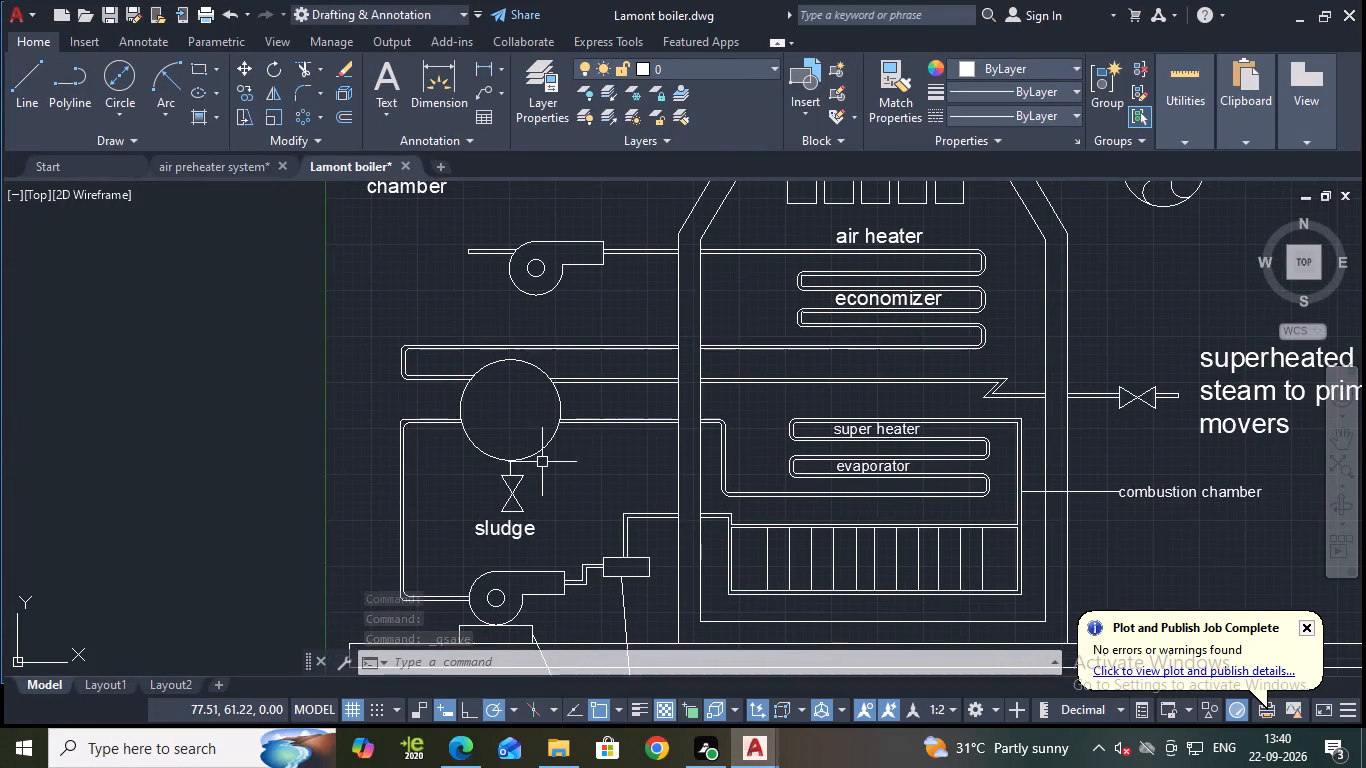
scroll(541, 459, "up", 1)
middle_click_drag(658, 467, 819, 509)
middle_click_drag(831, 512, 857, 516)
scroll(1099, 434, "down", 1)
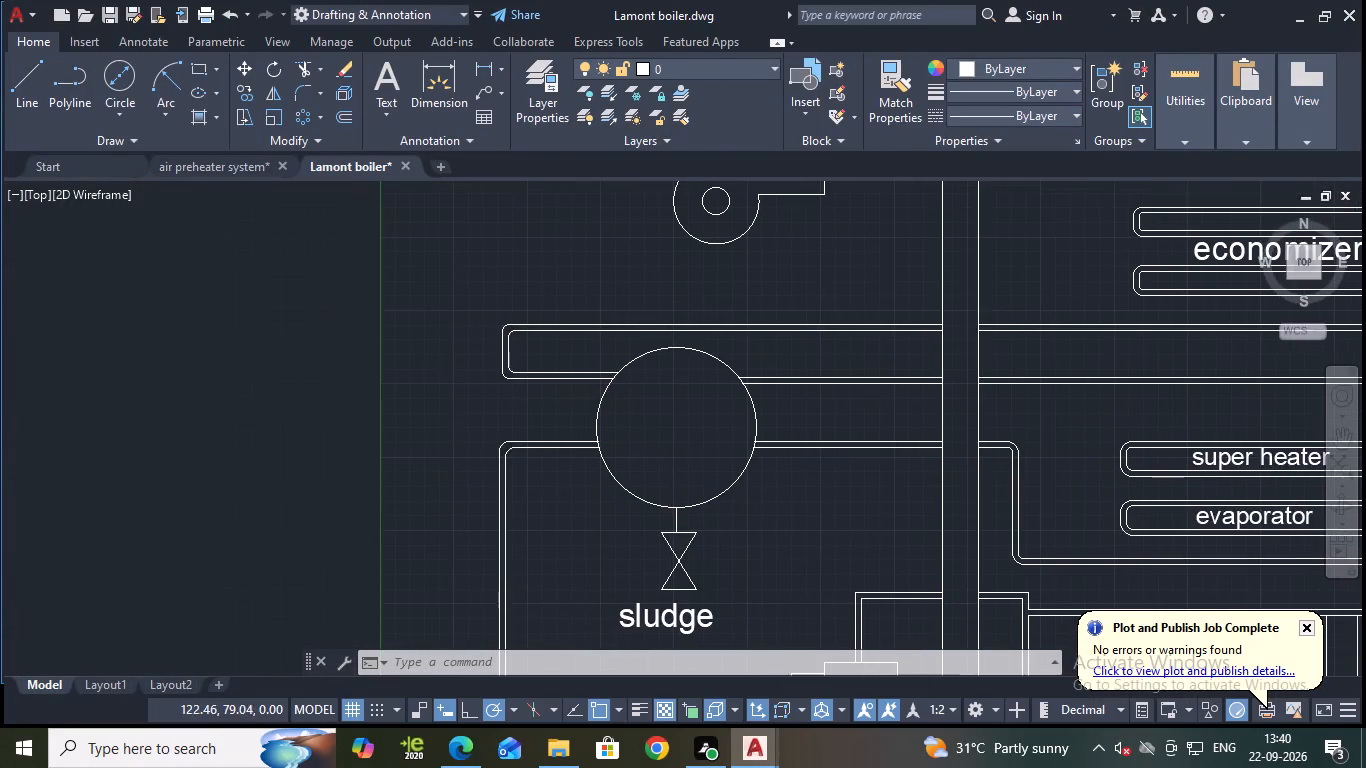
middle_click_drag(957, 428, 738, 384)
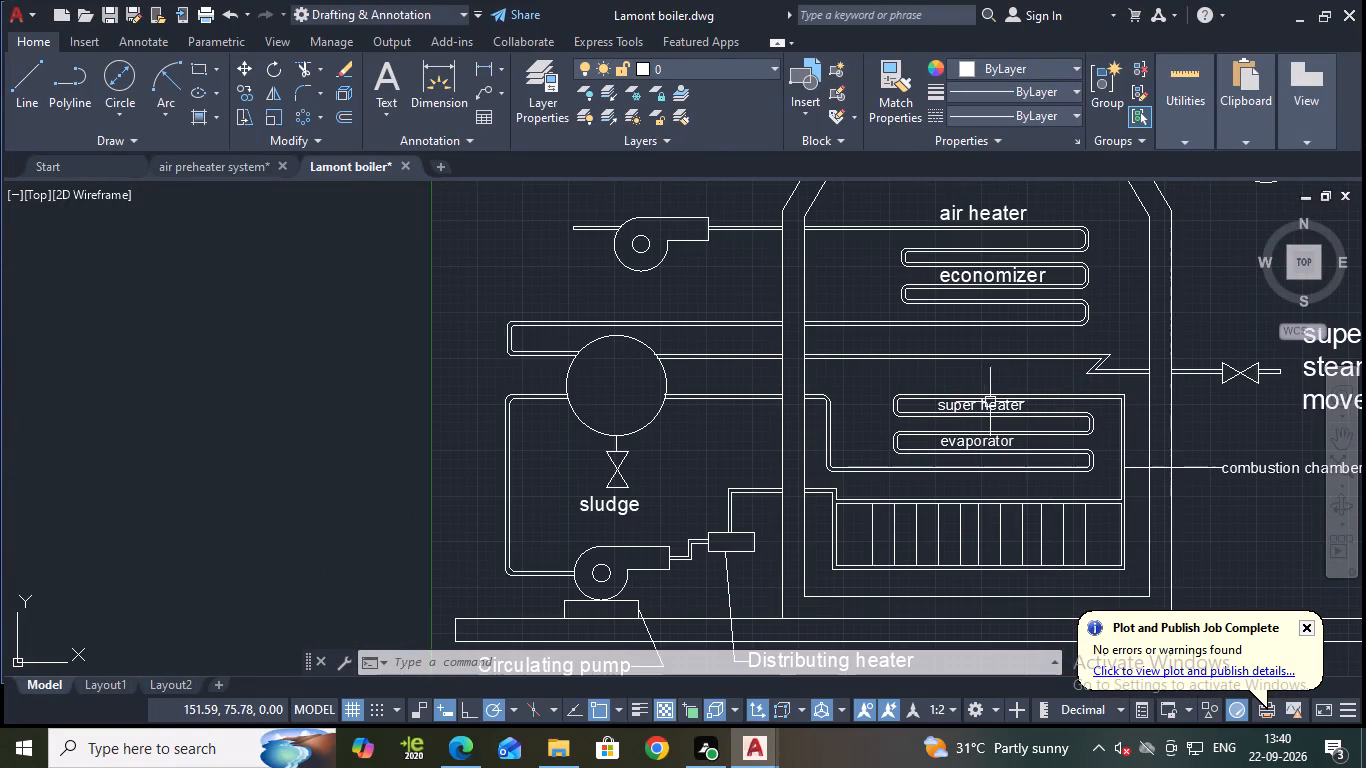
left_click(1000, 406)
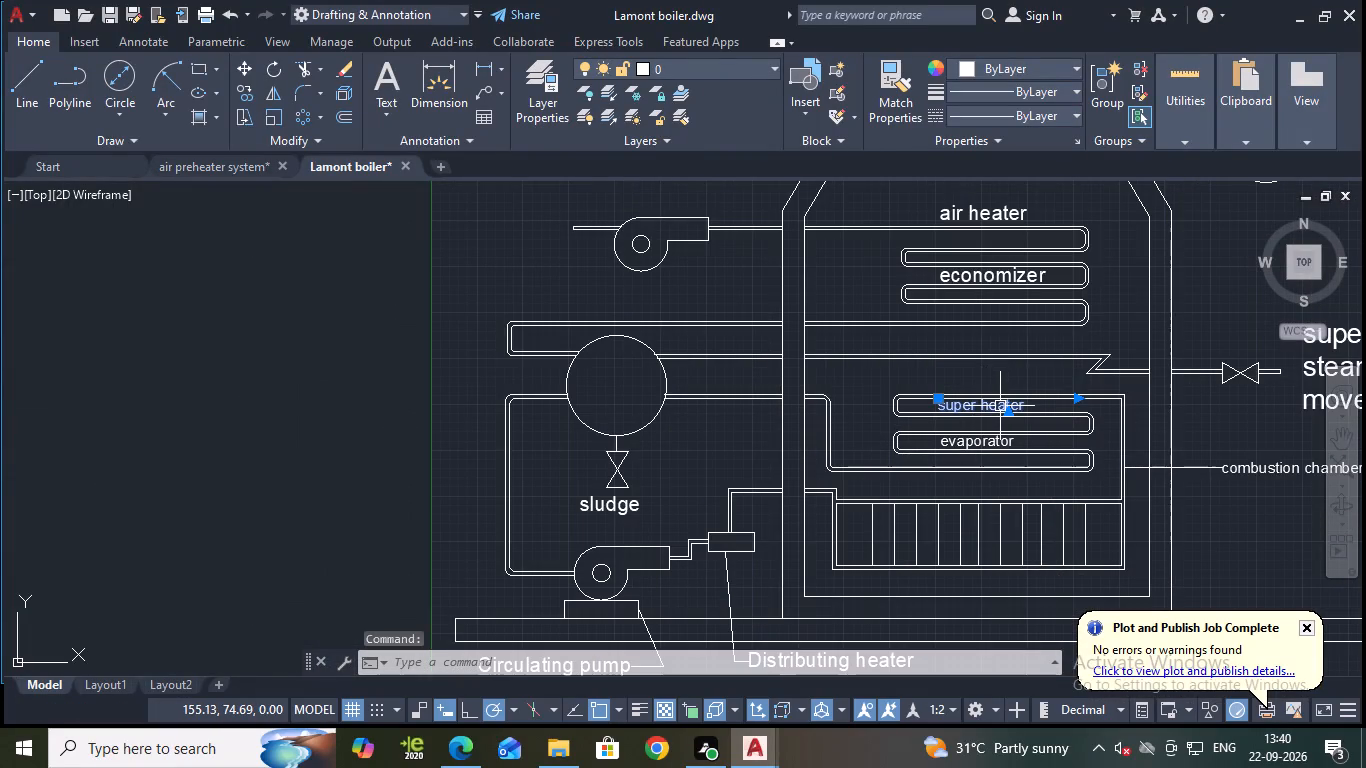
key("ctrl+c")
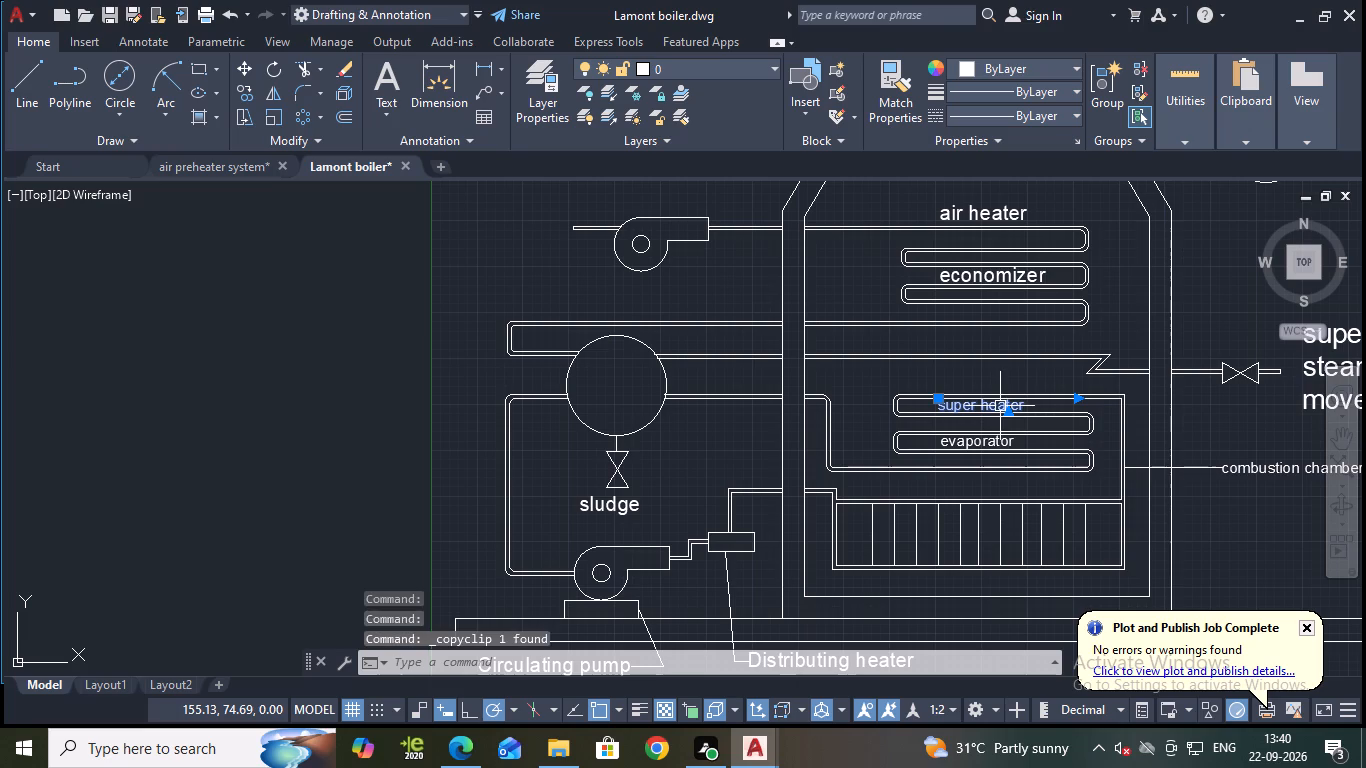
key("ctrl+v")
scroll(488, 374, "up", 1)
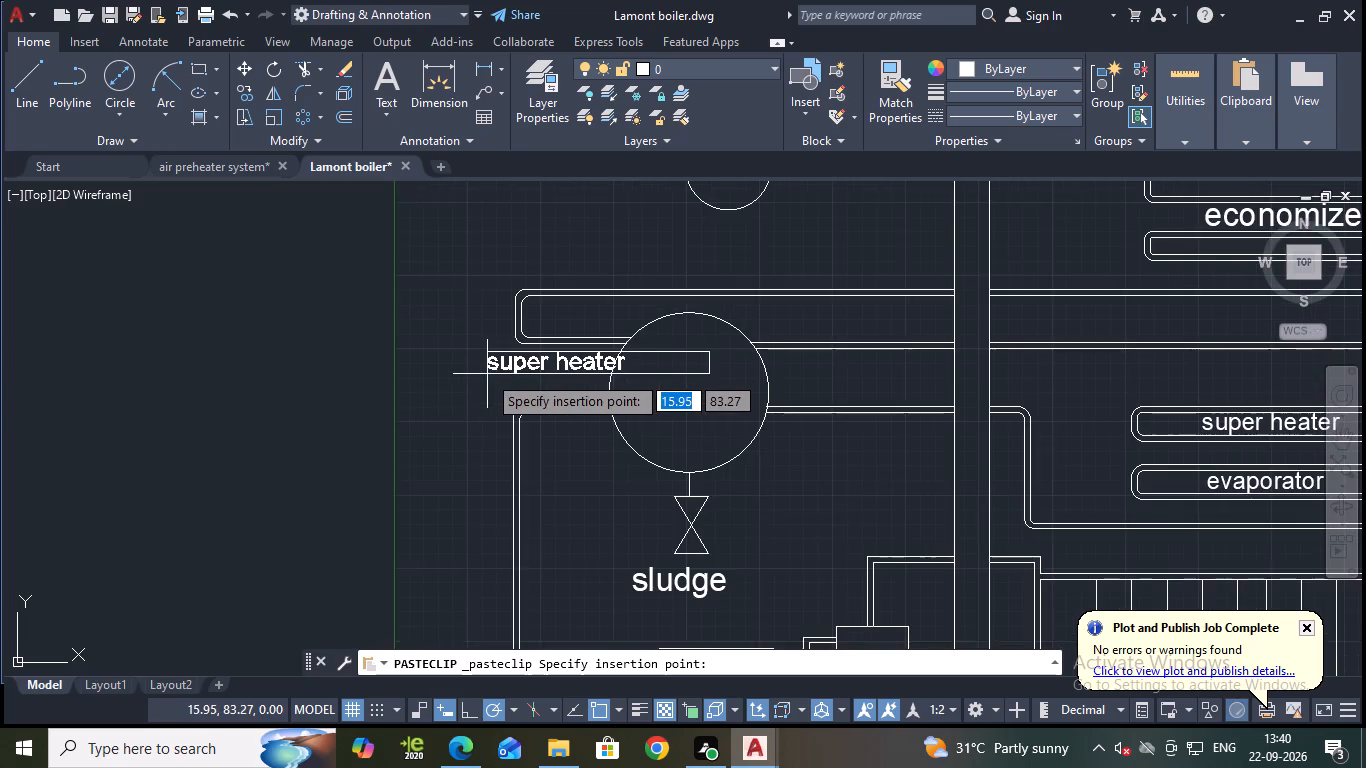
middle_click_drag(493, 374, 552, 446)
middle_click(552, 446)
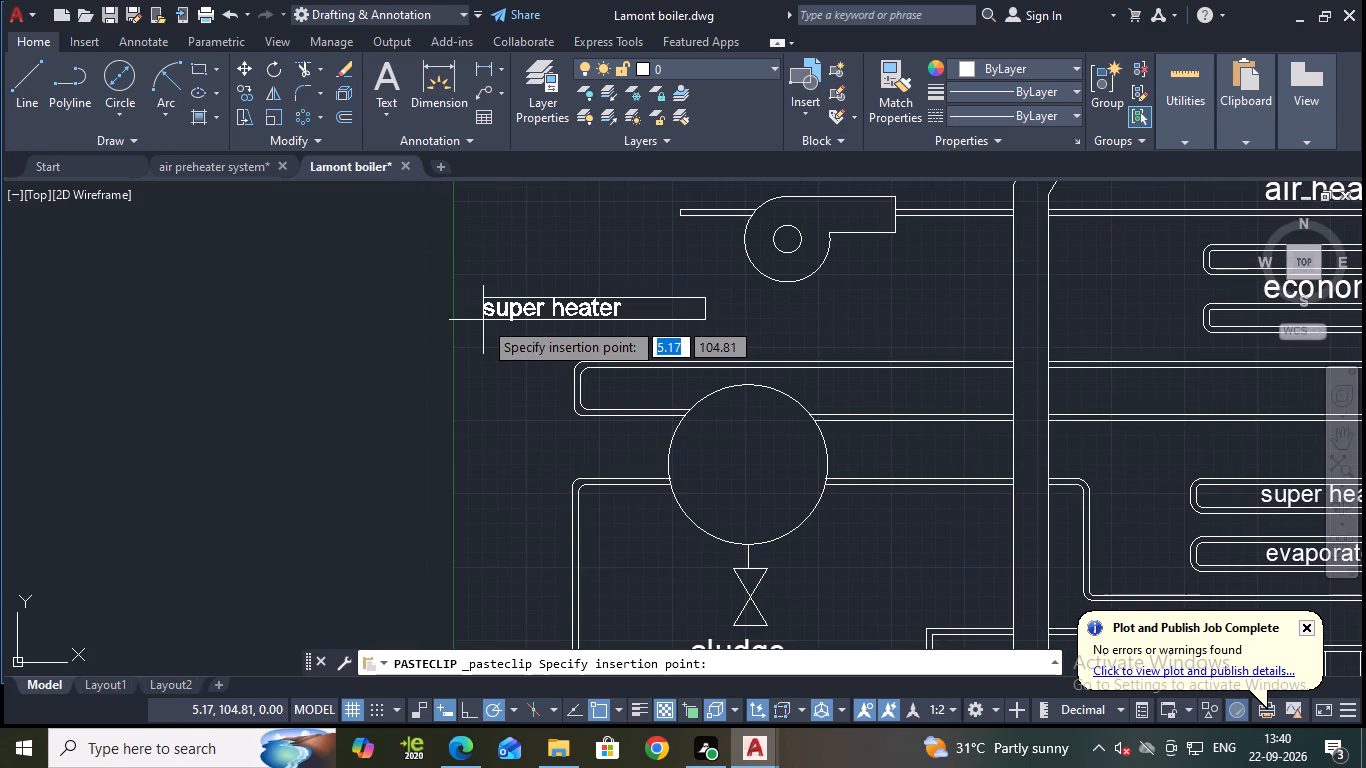
left_click(465, 439)
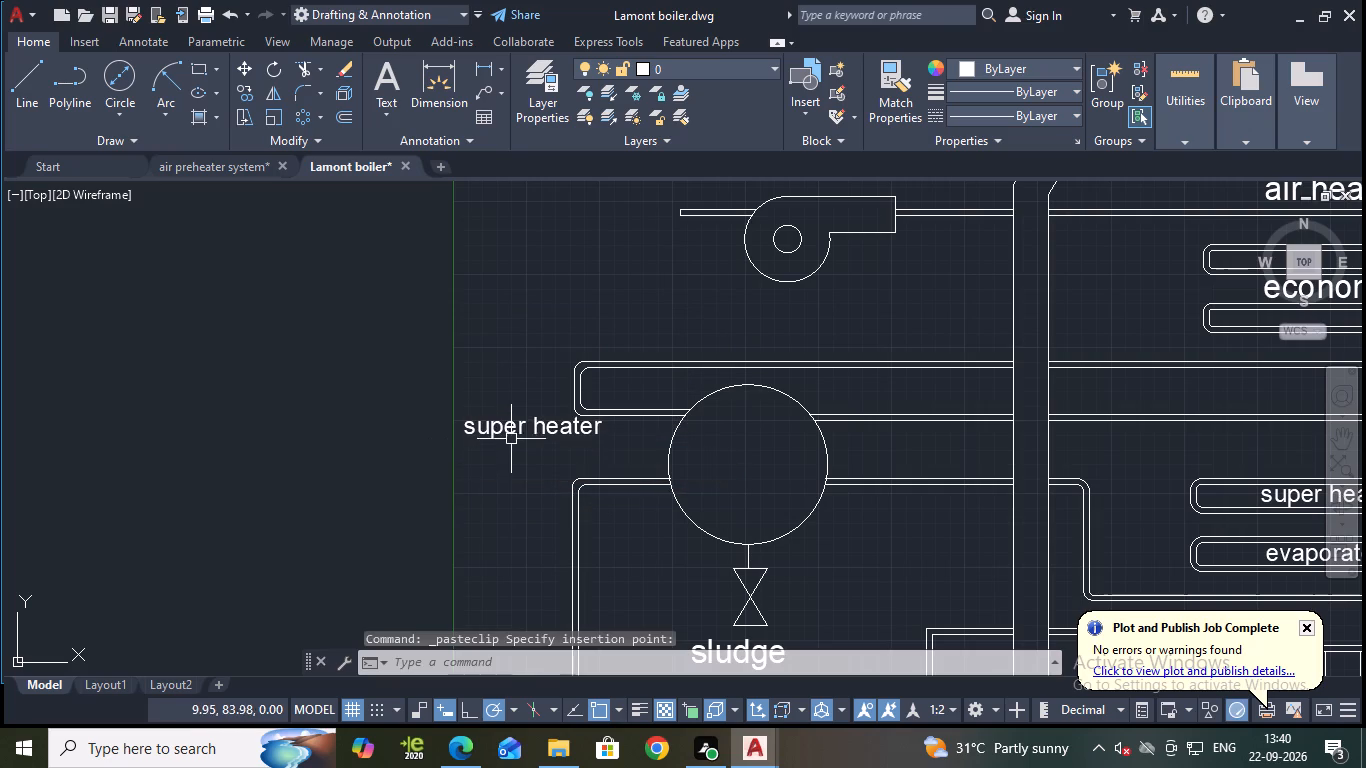
Replace the text of the pasted label beside the drum circle with "steam separating drum", putting "drum" on a second line.
double_click(510, 431)
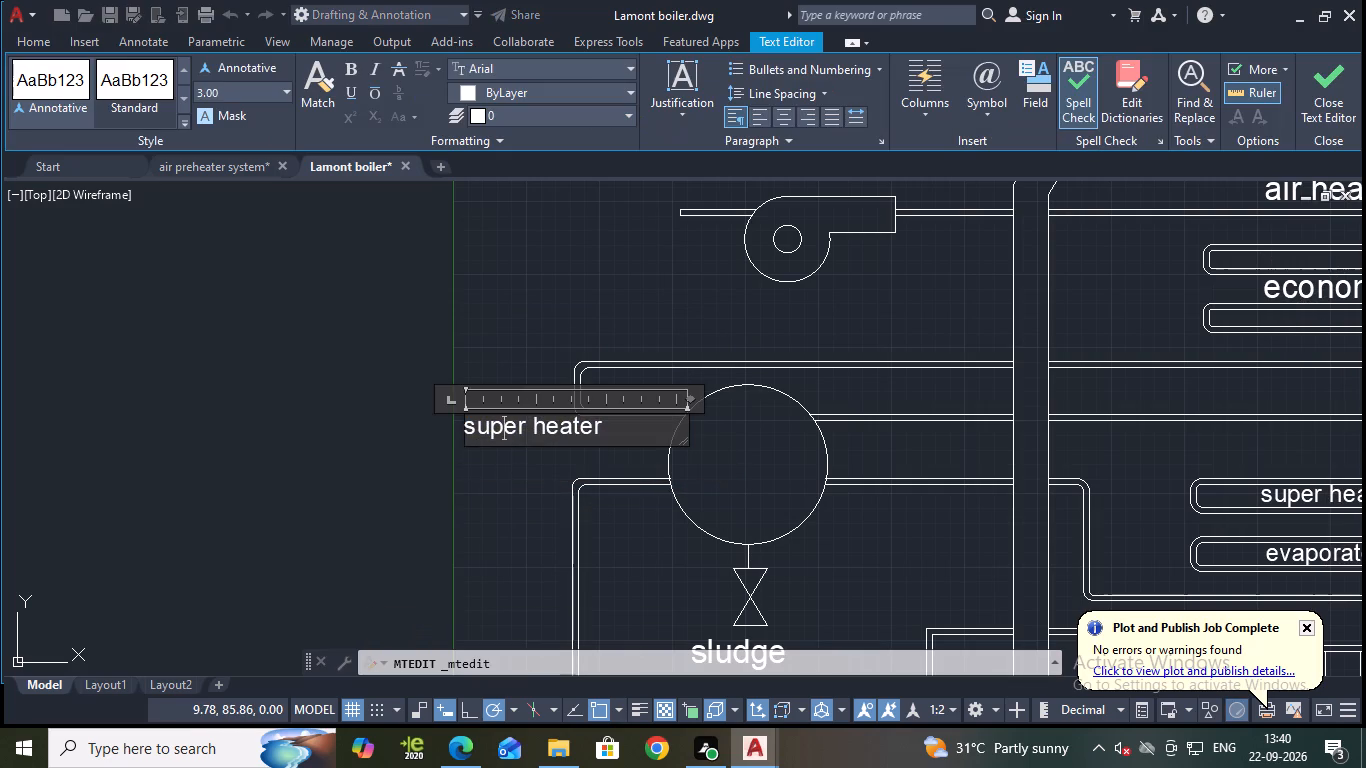
left_click(612, 423)
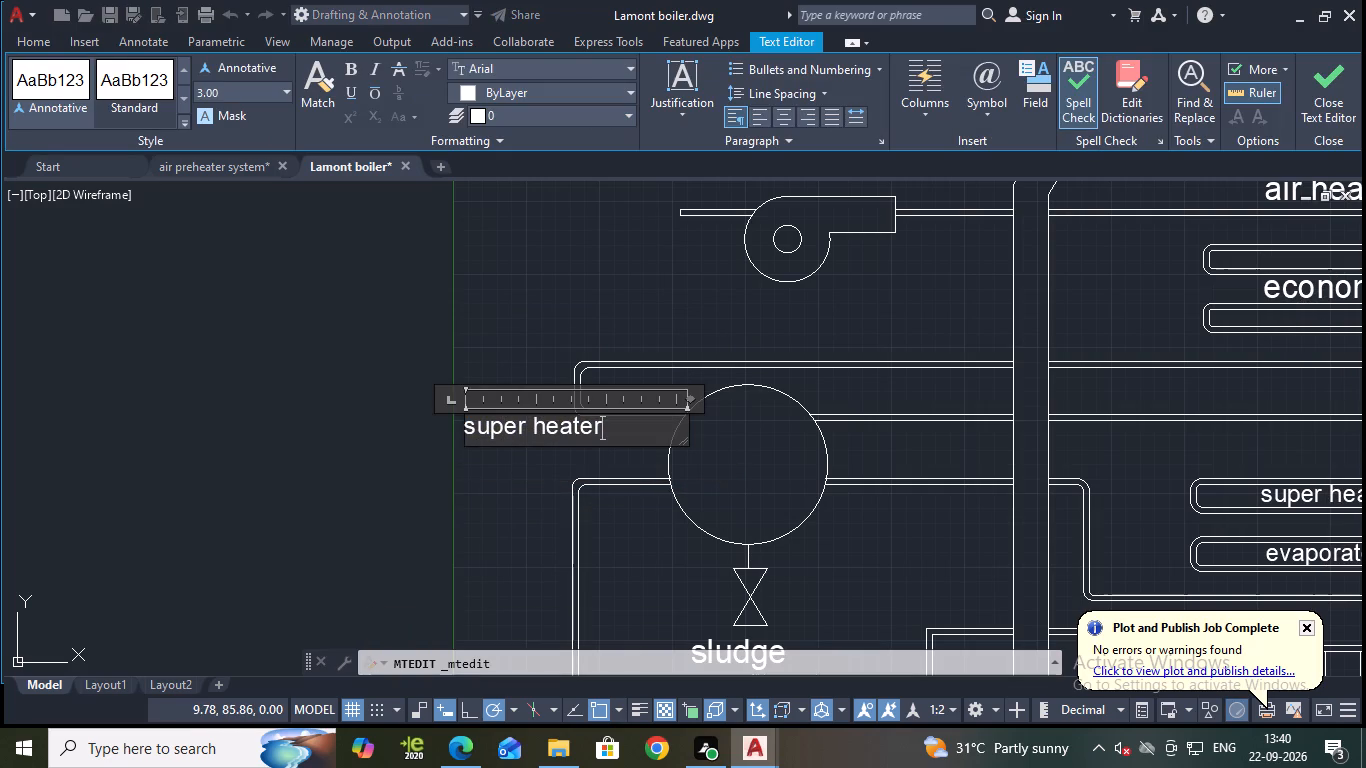
key("BackSpace")
key("BackSpace")
key("BackSpace")
key("BackSpace")
key("BackSpace")
key("BackSpace")
key("BackSpace")
key("BackSpace")
key("BackSpace")
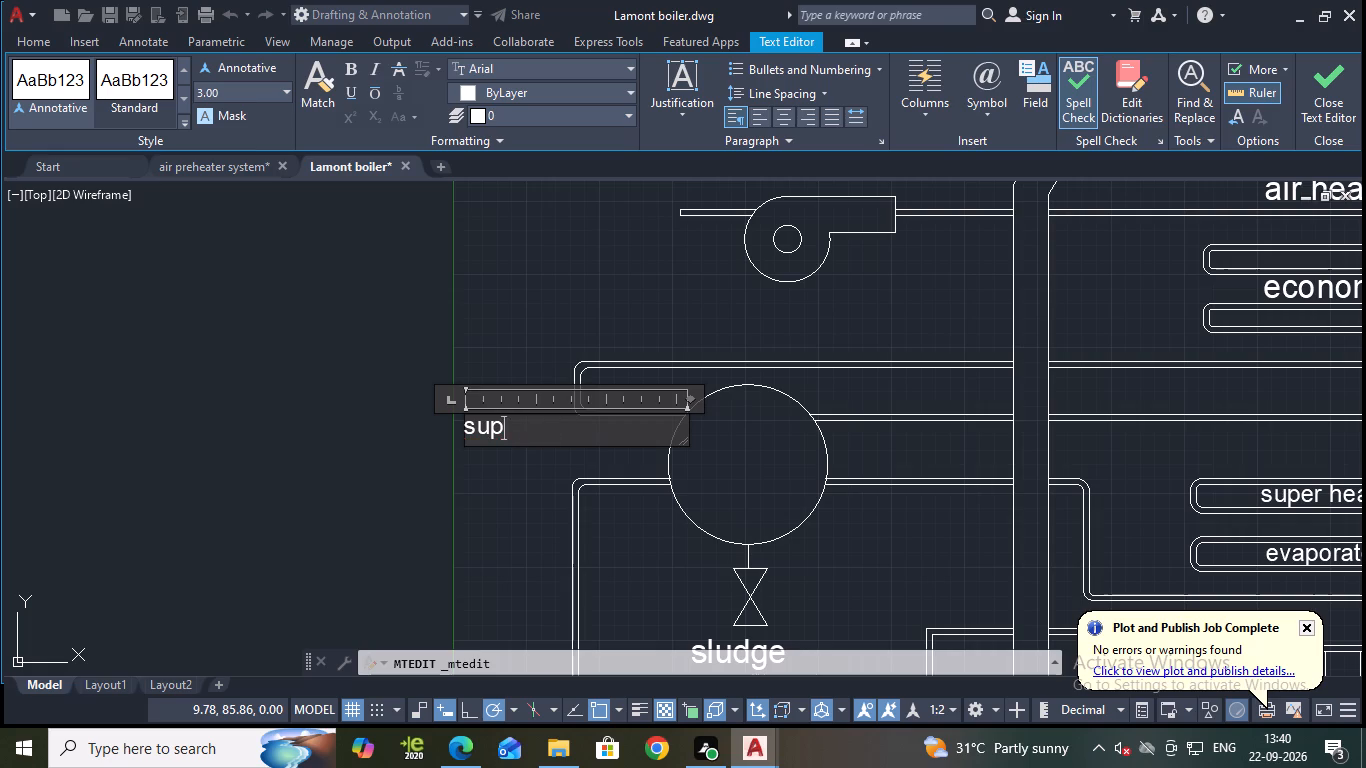
key("BackSpace")
key("BackSpace")
type("team")
key("space")
type("separating")
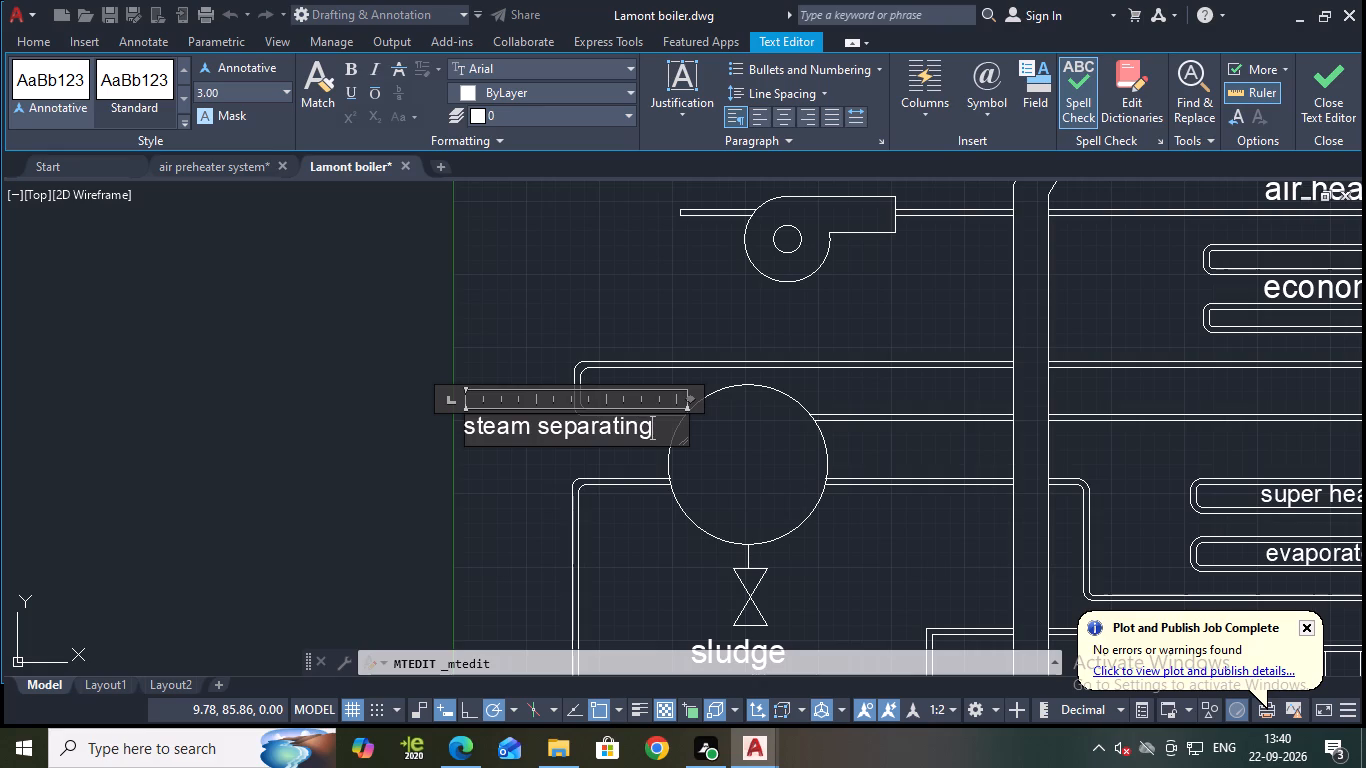
key("Return")
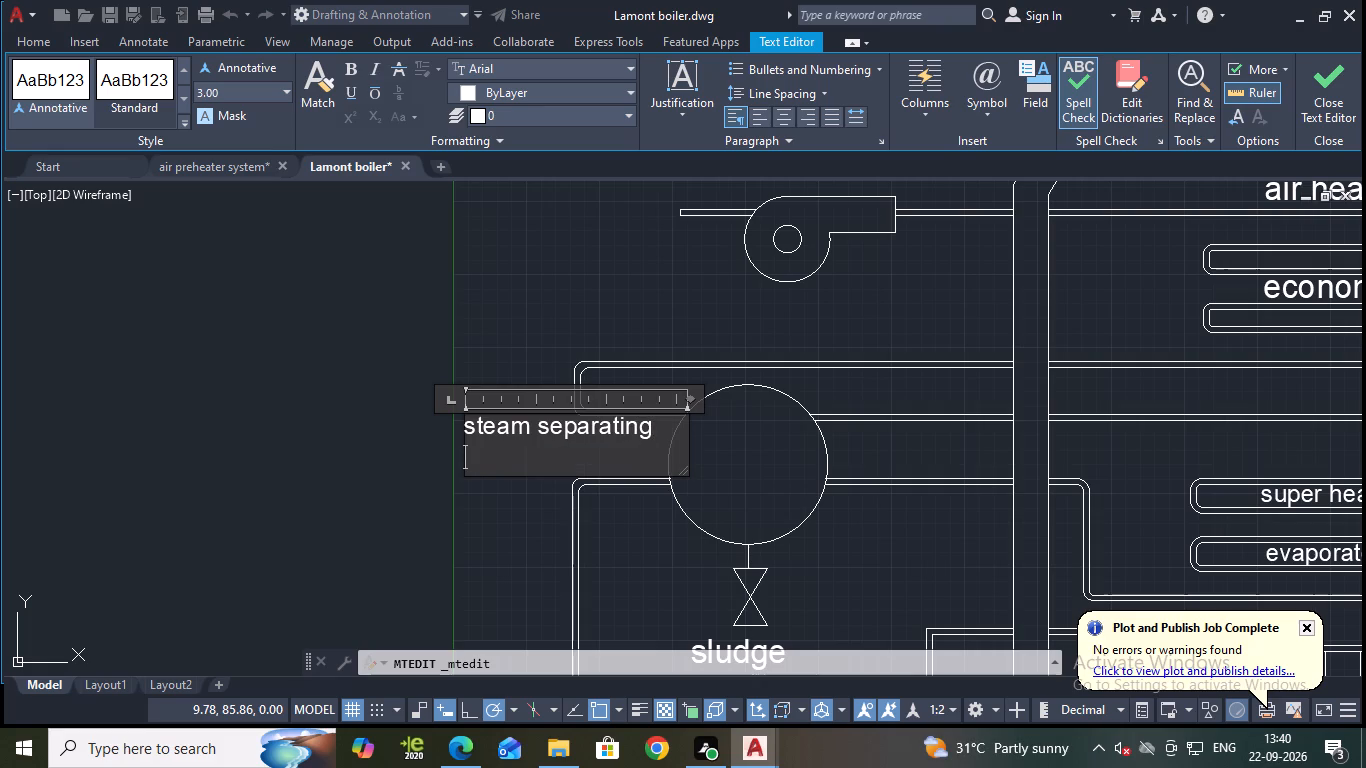
key("d")
type("rum")
left_click(1316, 96)
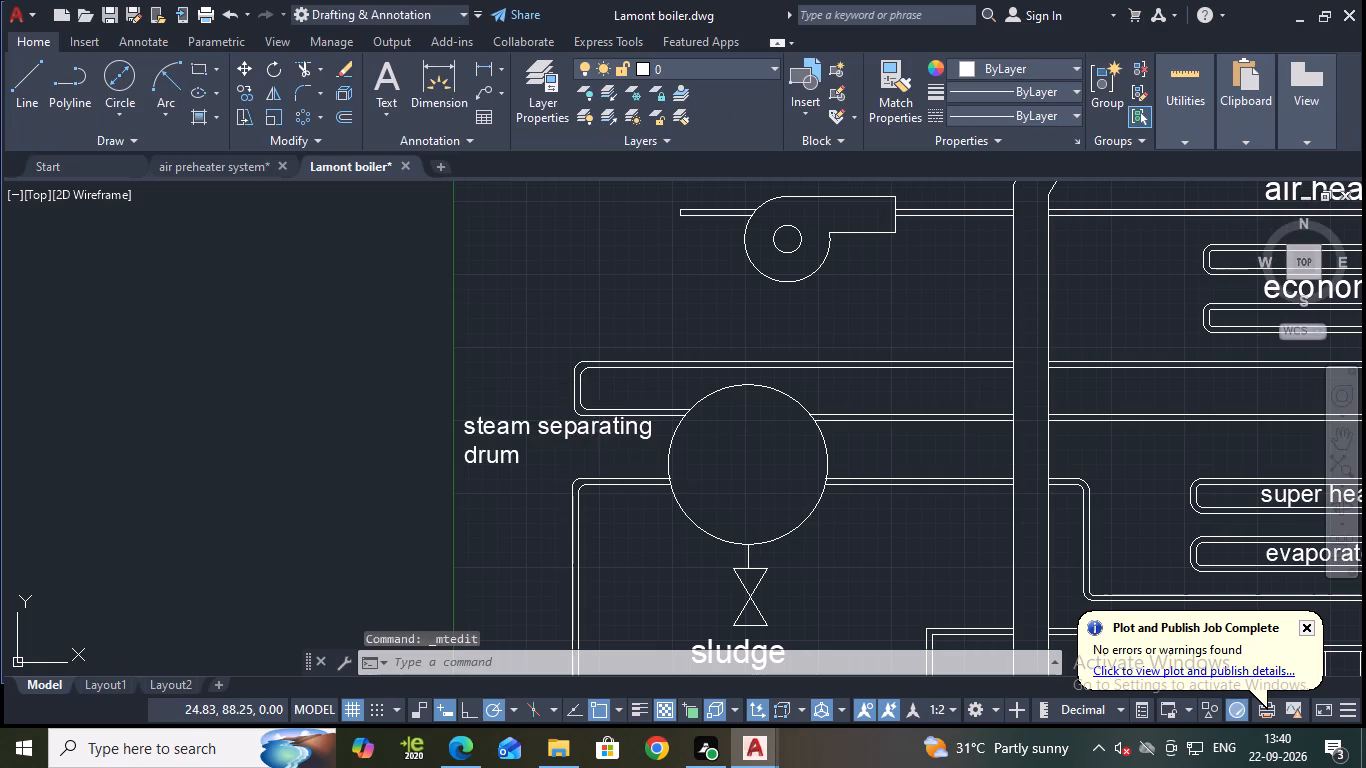
Shift the "steam separating drum" label slightly down and to the right, between the two pipe runs beside the drum.
left_click(598, 417)
left_click(470, 416)
left_click(461, 425)
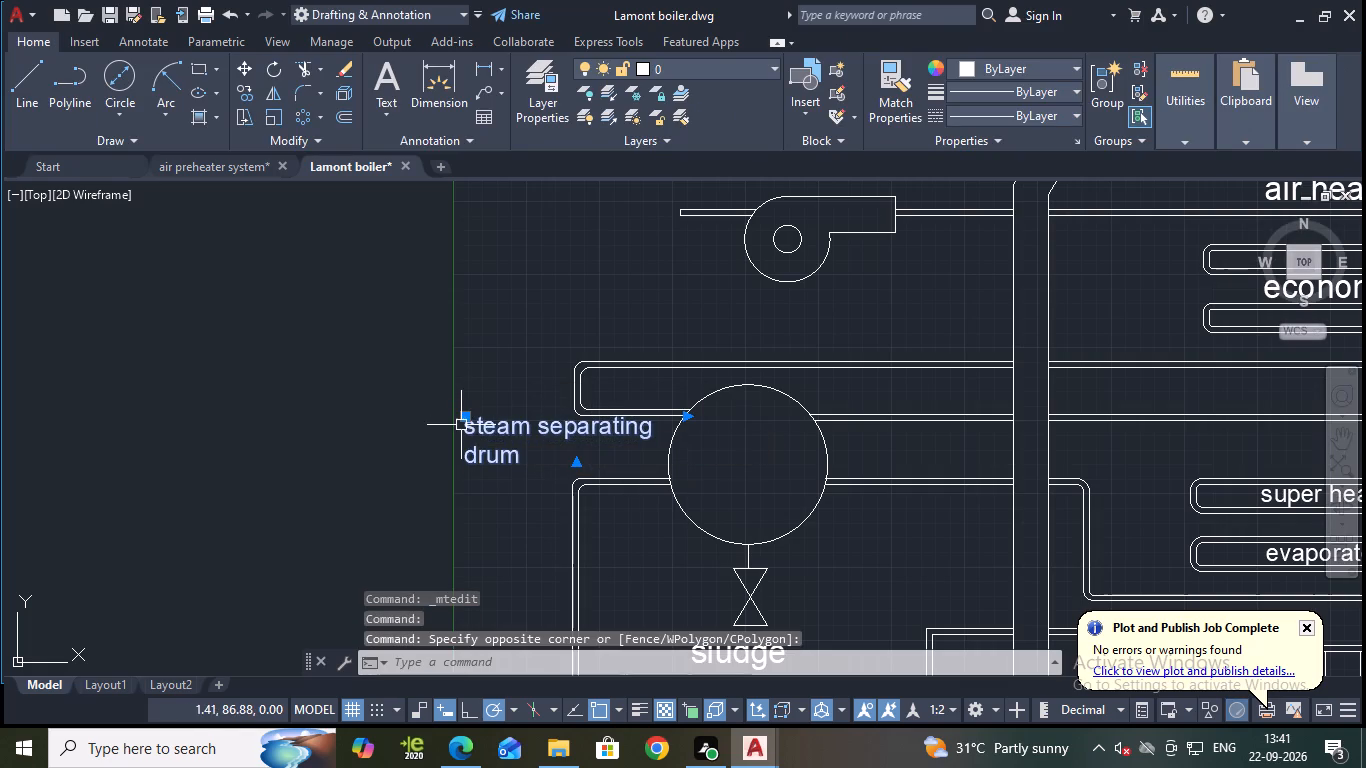
left_click(462, 418)
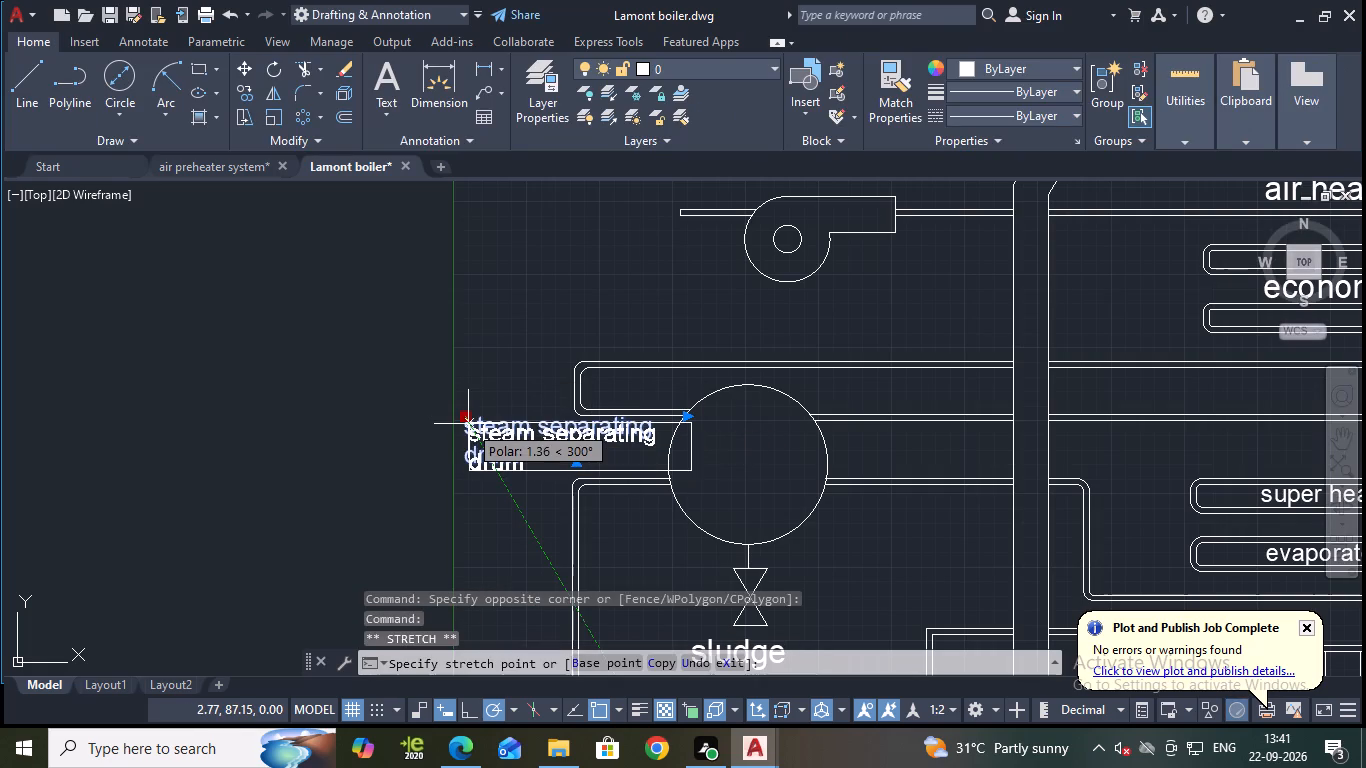
left_click(474, 426)
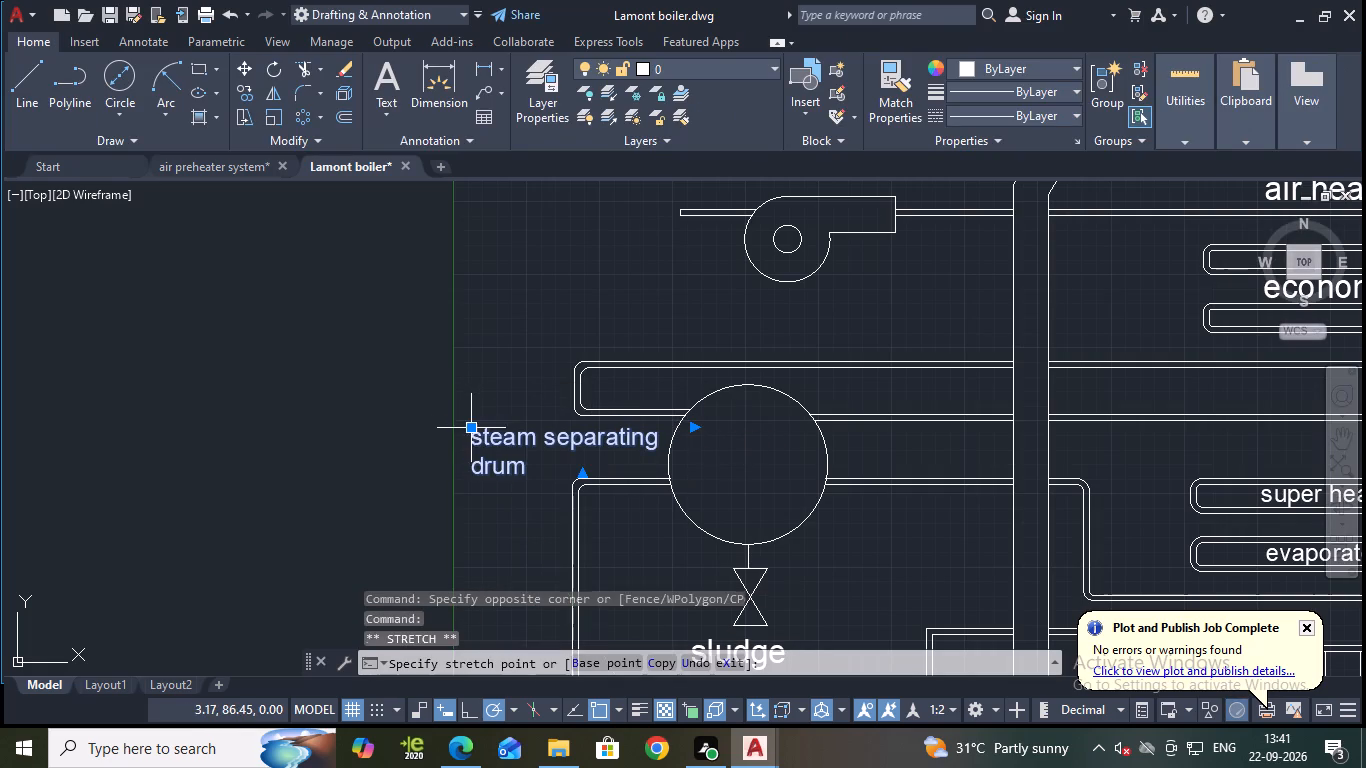
key("Escape")
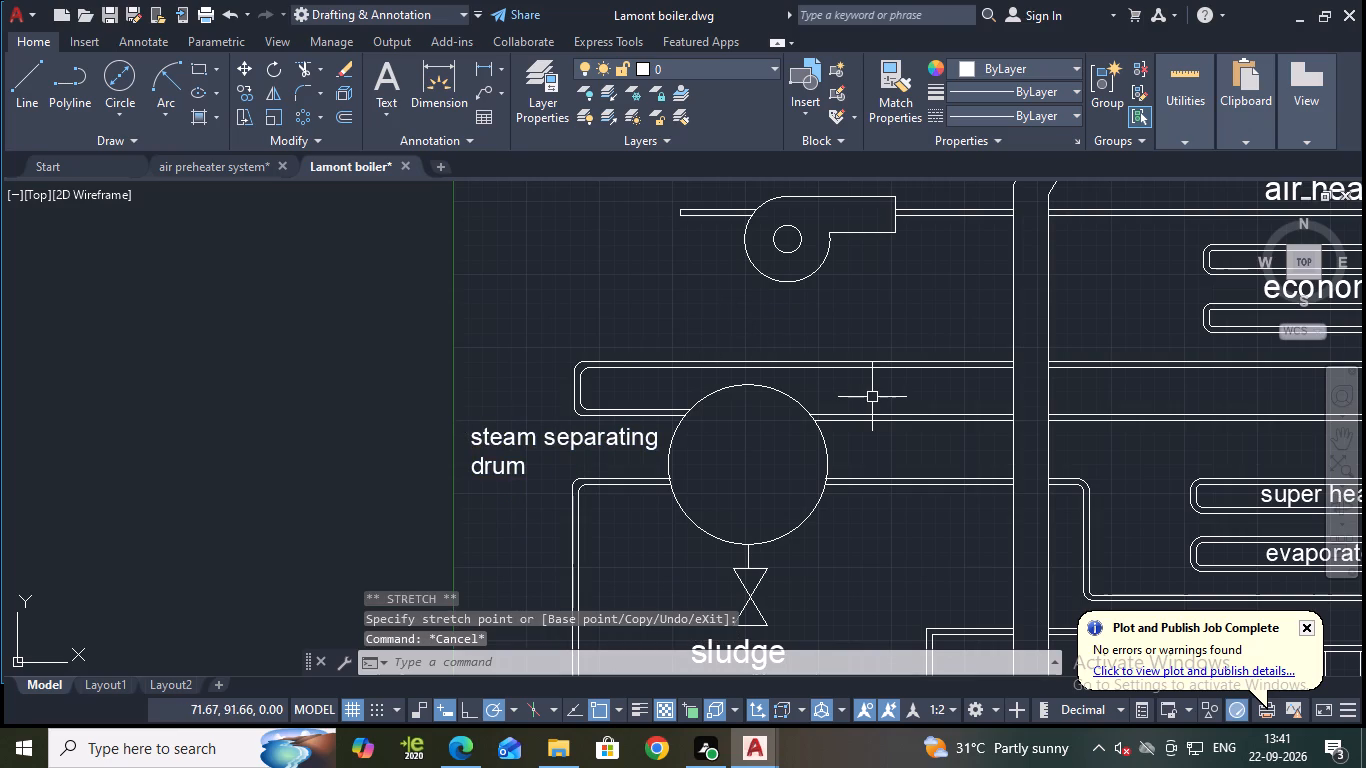
Save the Lamont boiler drawing.
key("ctrl+s")
Copy the "super heater" label and paste it just below the upper pump, above the steam separating drum.
middle_click_drag(896, 323, 899, 362)
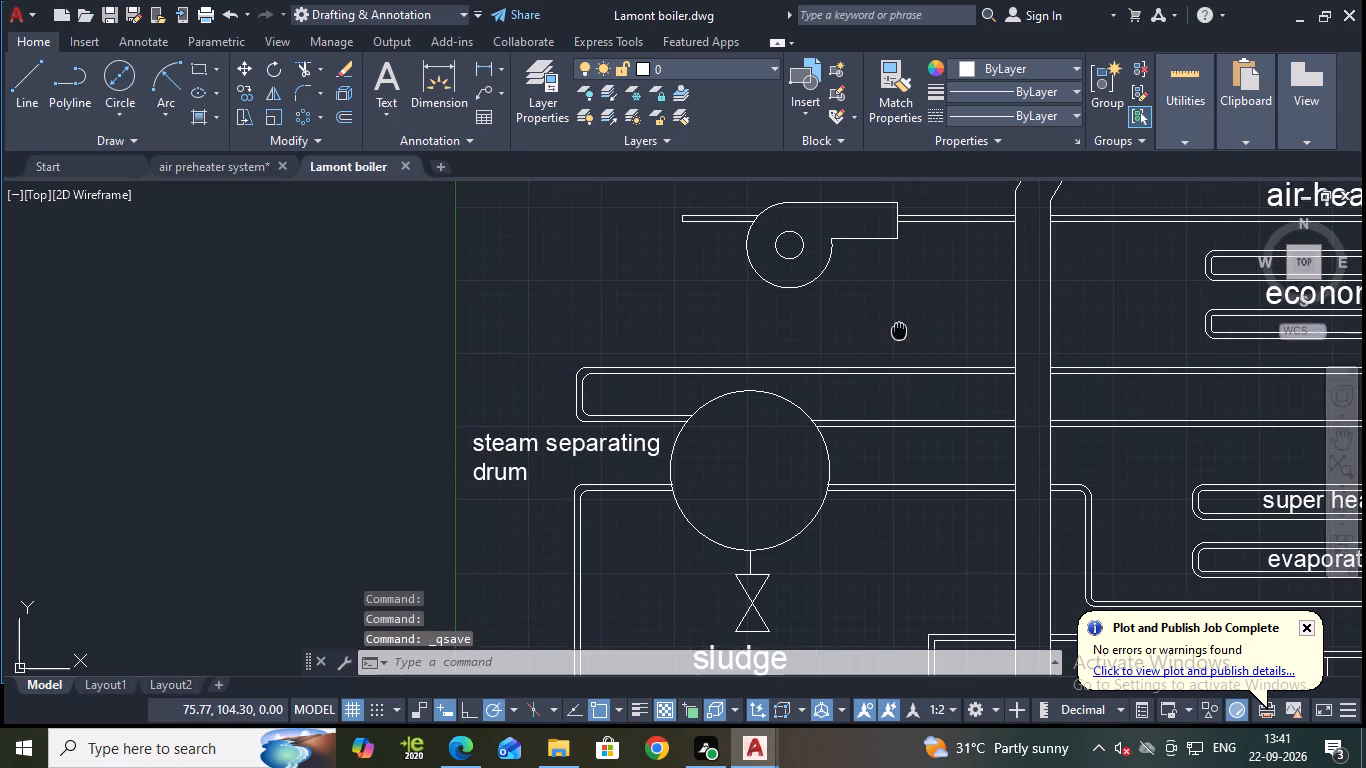
middle_click_drag(899, 362, 854, 463)
scroll(842, 438, "up", 1)
scroll(829, 444, "down", 1)
middle_click_drag(993, 458, 962, 450)
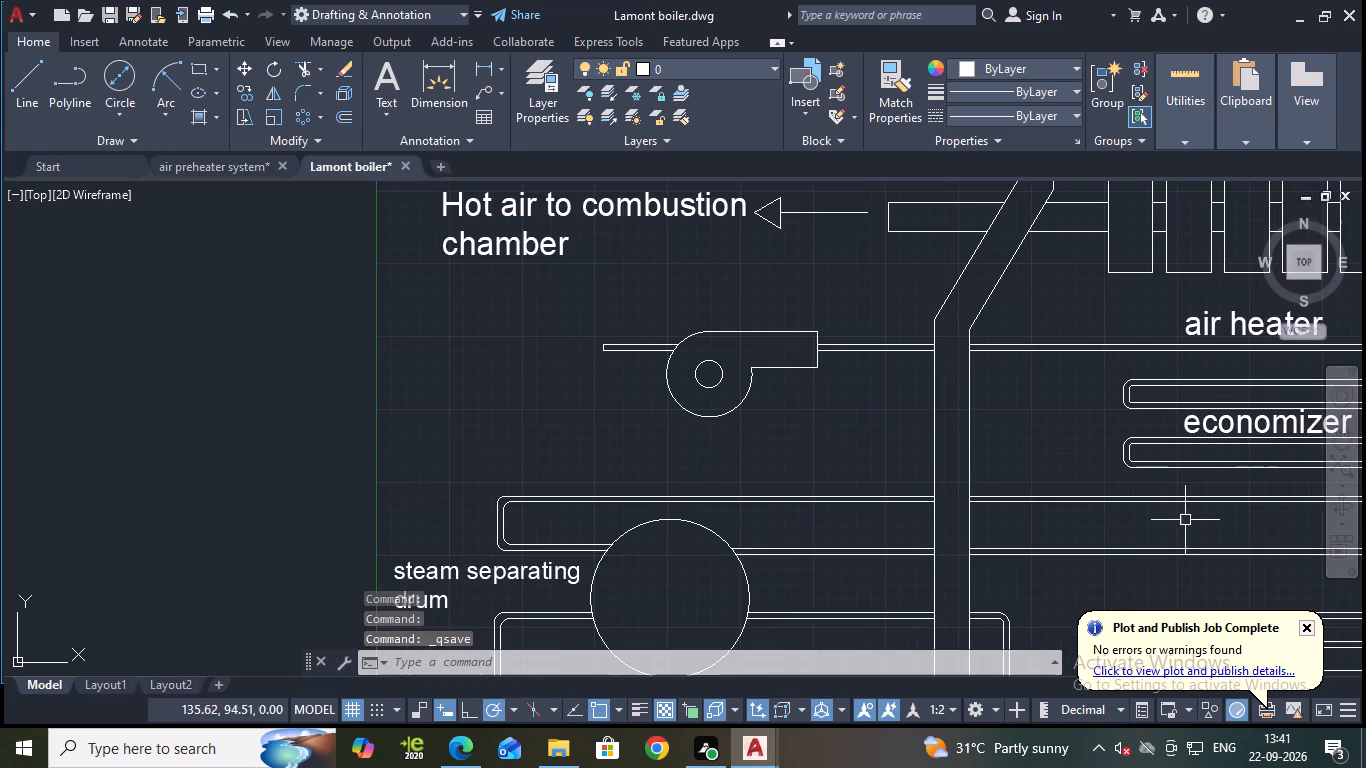
scroll(1186, 525, "down", 1)
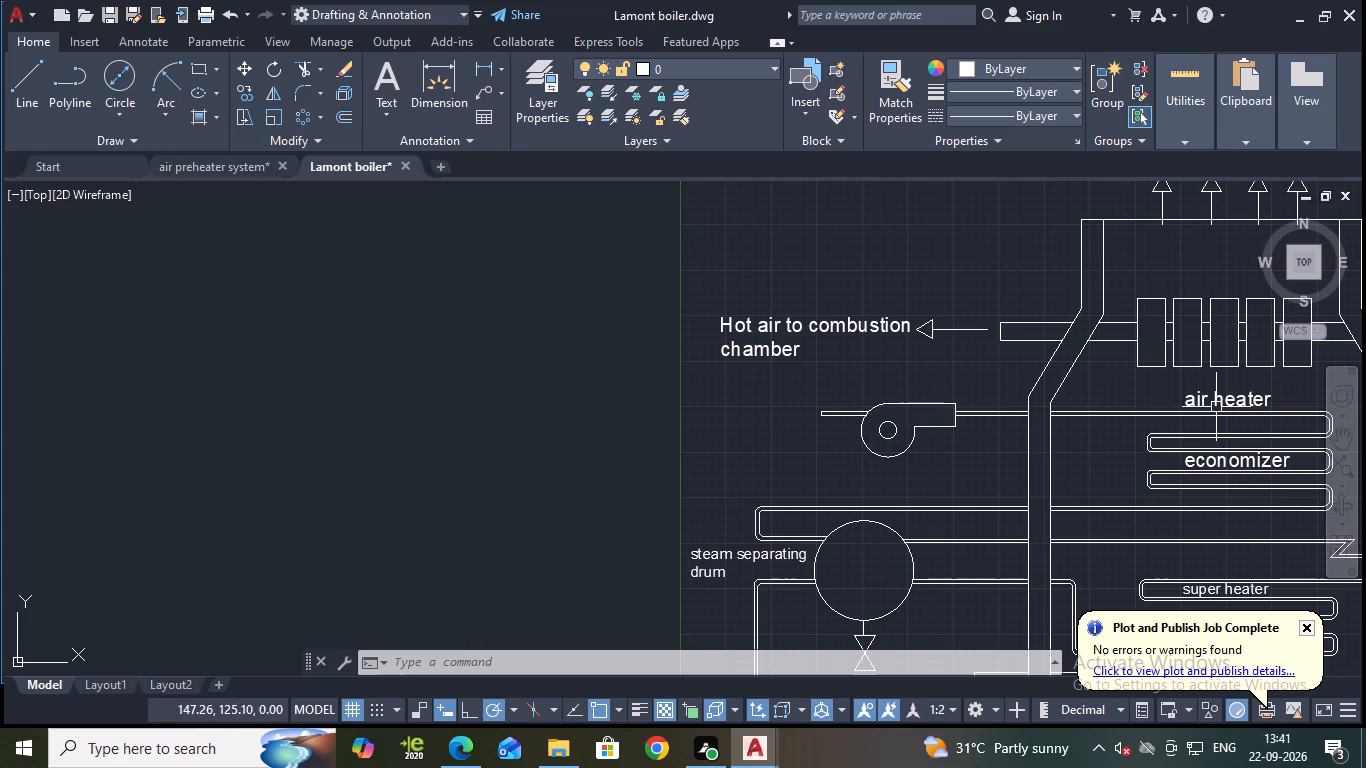
left_click(1216, 590)
key("ctrl+c")
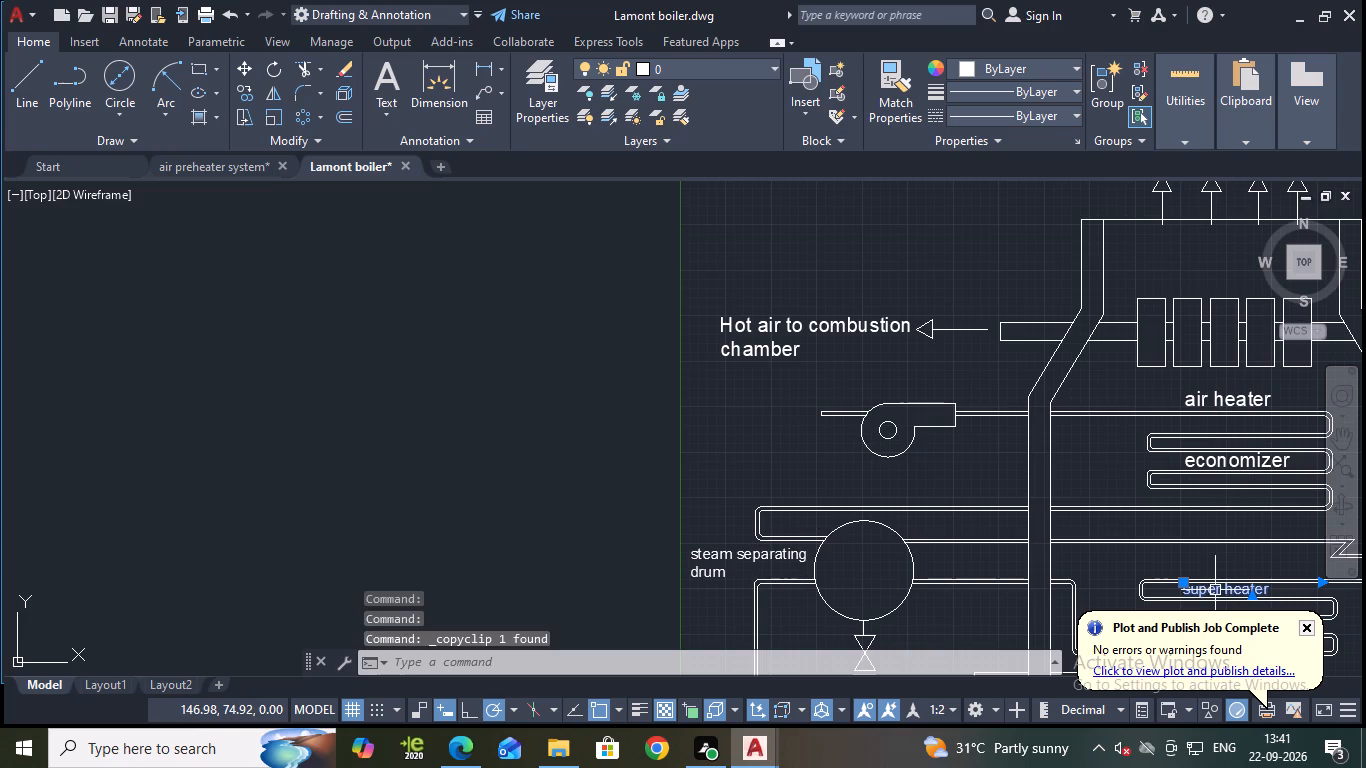
key("ctrl+v")
scroll(860, 487, "up", 1)
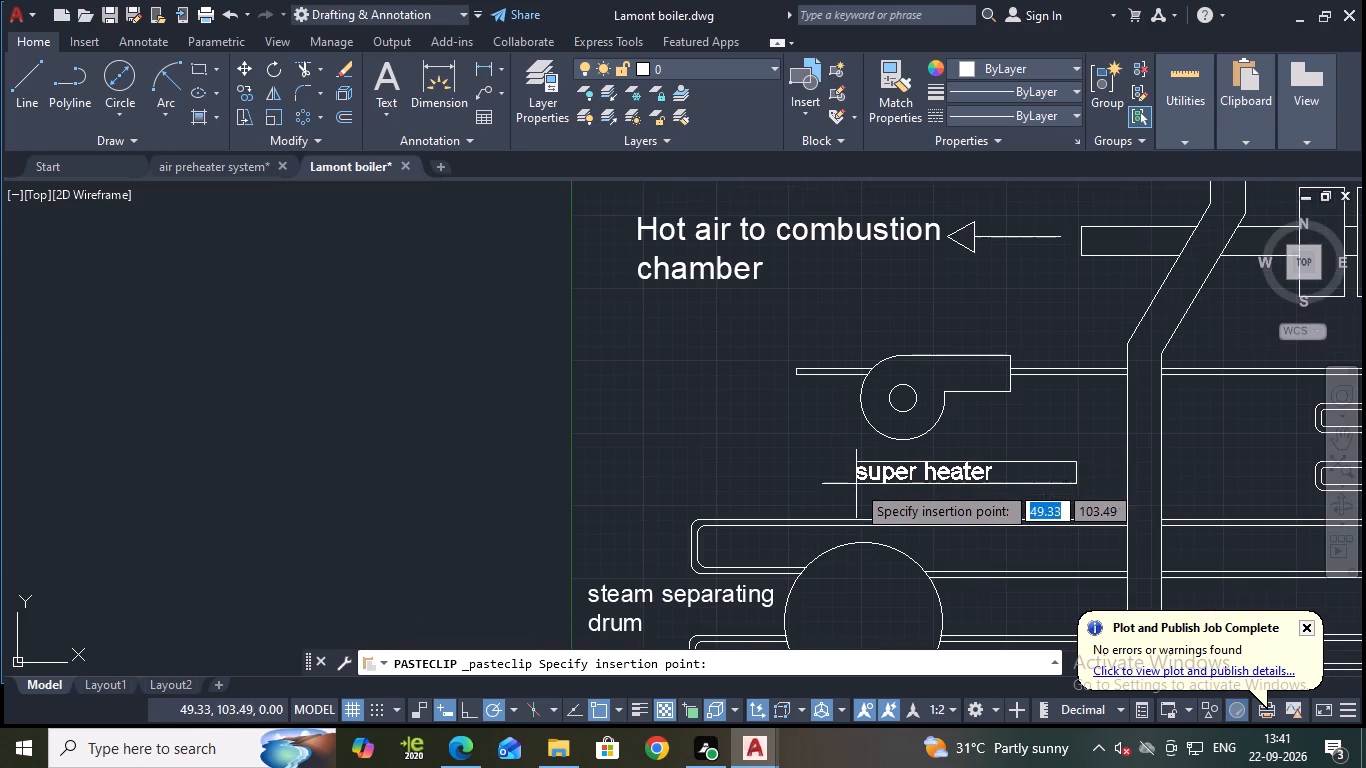
left_click(851, 476)
Replace the text of the pasted "super heater" label below the upper pump with "feed pump".
double_click(975, 466)
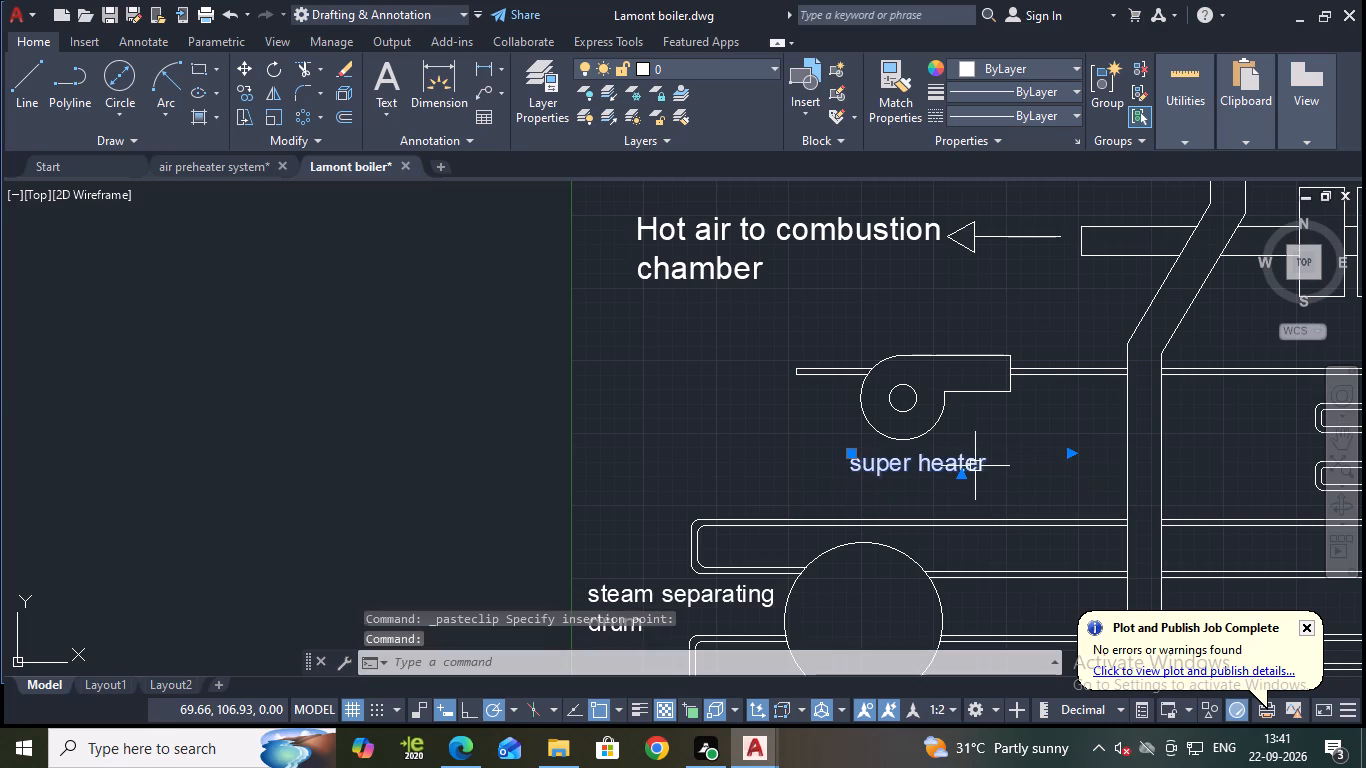
left_click(990, 464)
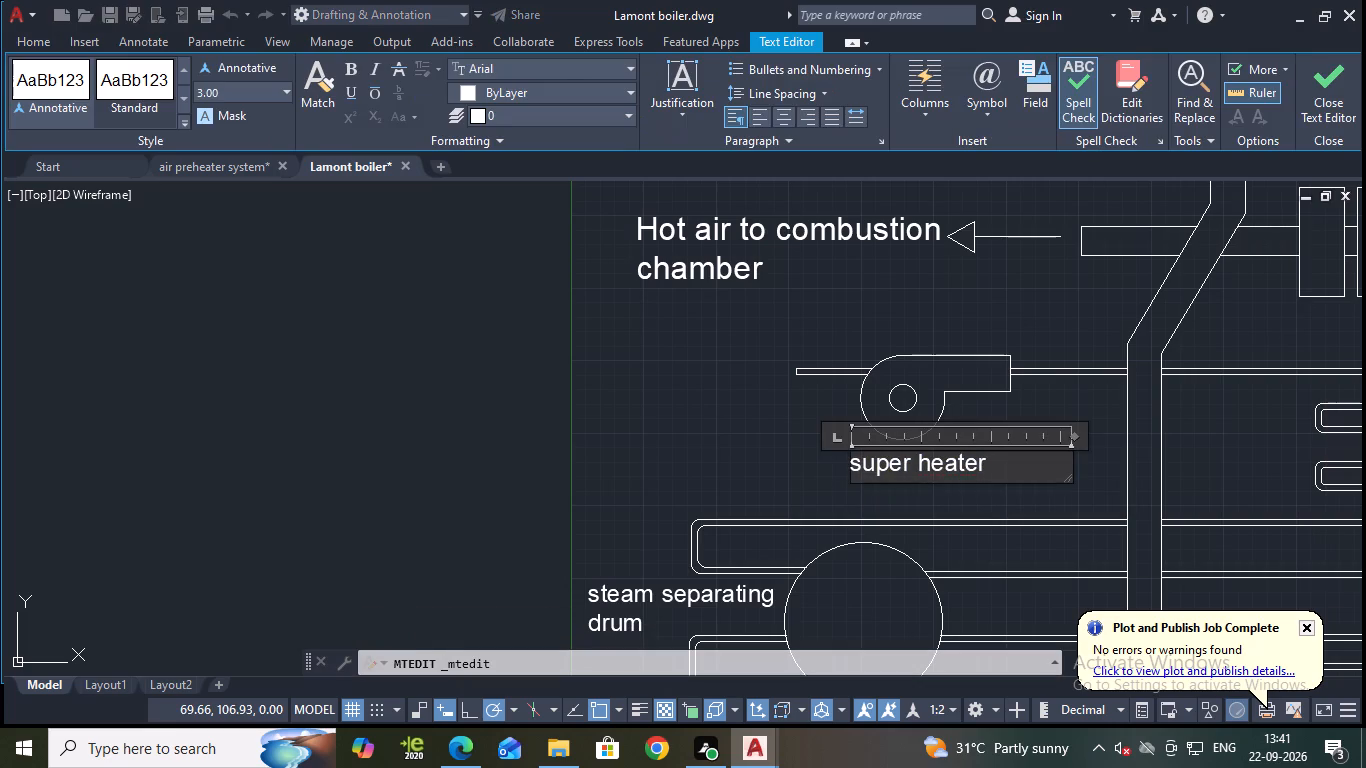
key("BackSpace")
key("BackSpace")
key("BackSpace")
key("BackSpace")
key("BackSpace")
key("BackSpace")
key("BackSpace")
key("BackSpace")
key("BackSpace")
key("BackSpace")
key("BackSpace")
key("BackSpace")
key("BackSpace")
key("BackSpace")
key("BackSpace")
key("BackSpace")
key("BackSpace")
key("BackSpace")
key("BackSpace")
key("BackSpace")
type("feedw")
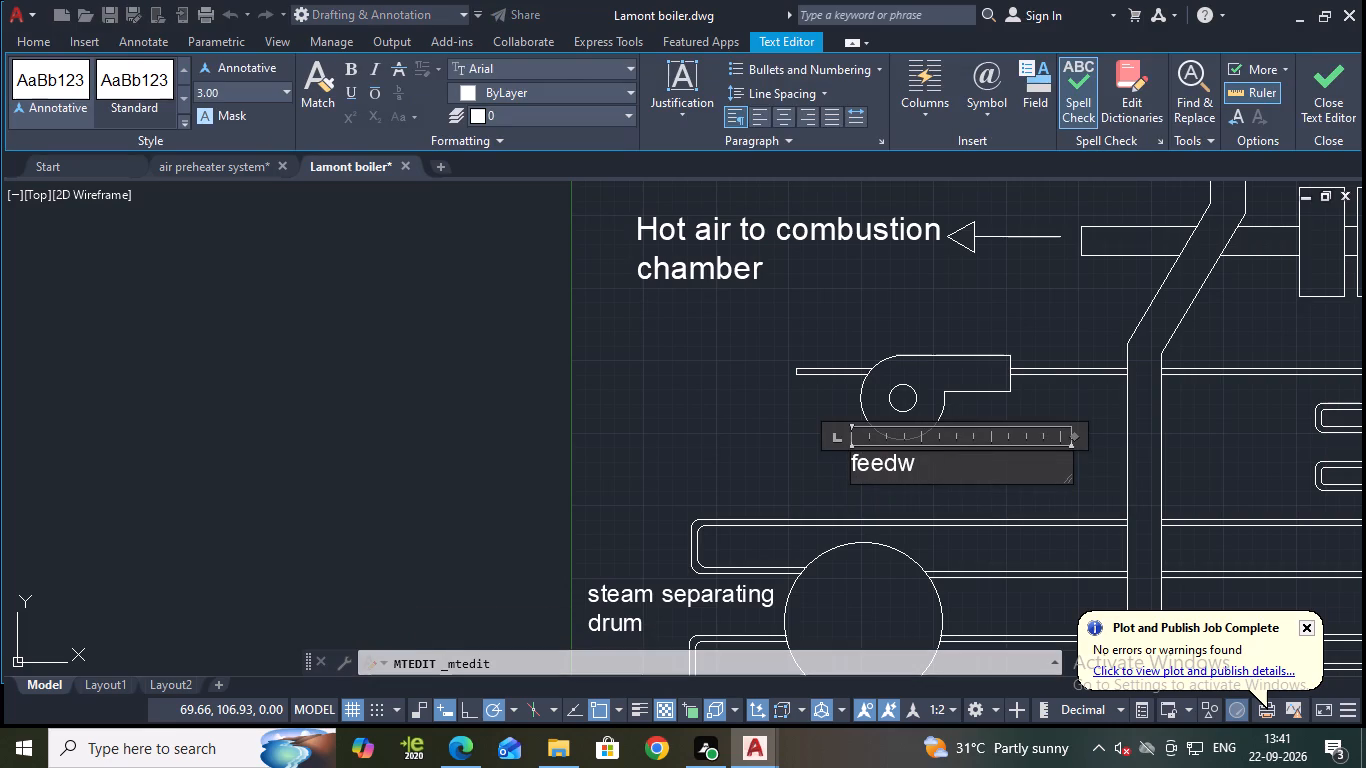
key("BackSpace")
key("space")
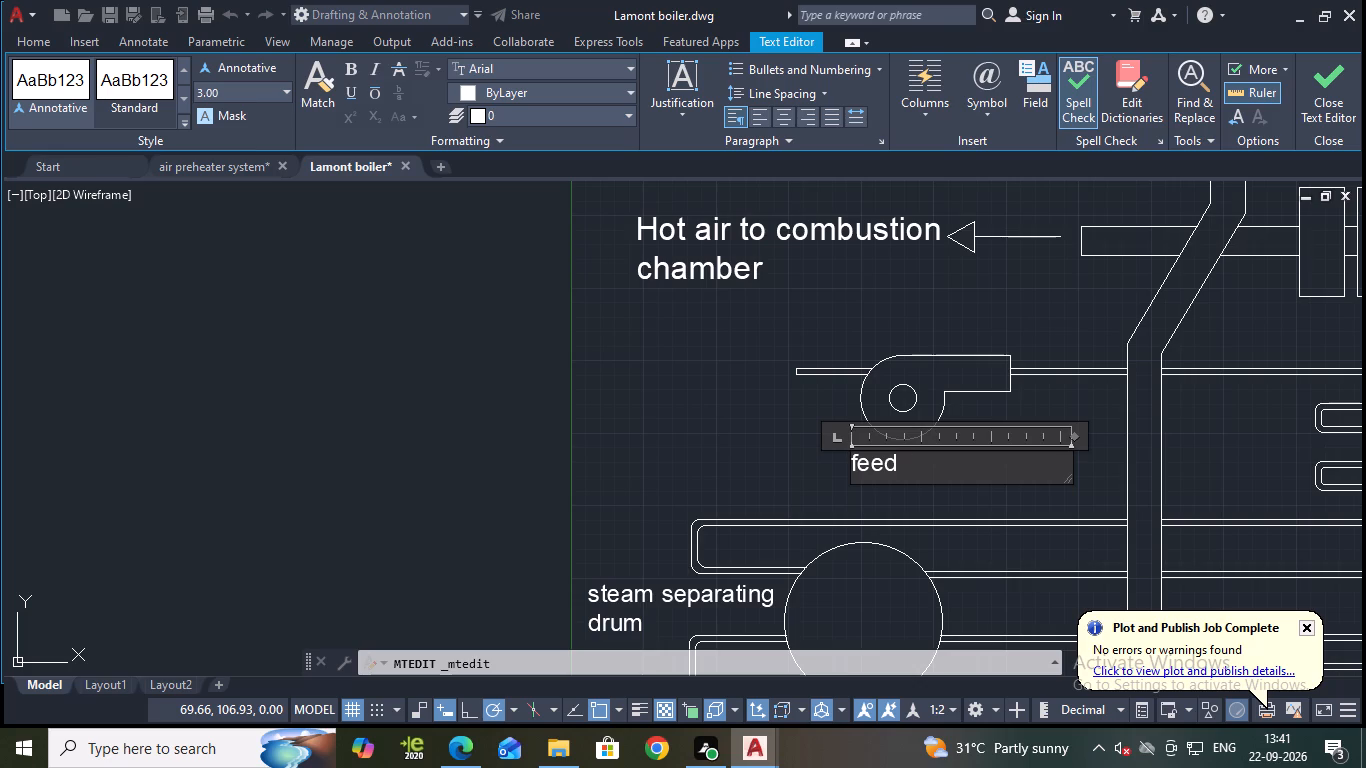
type("pump")
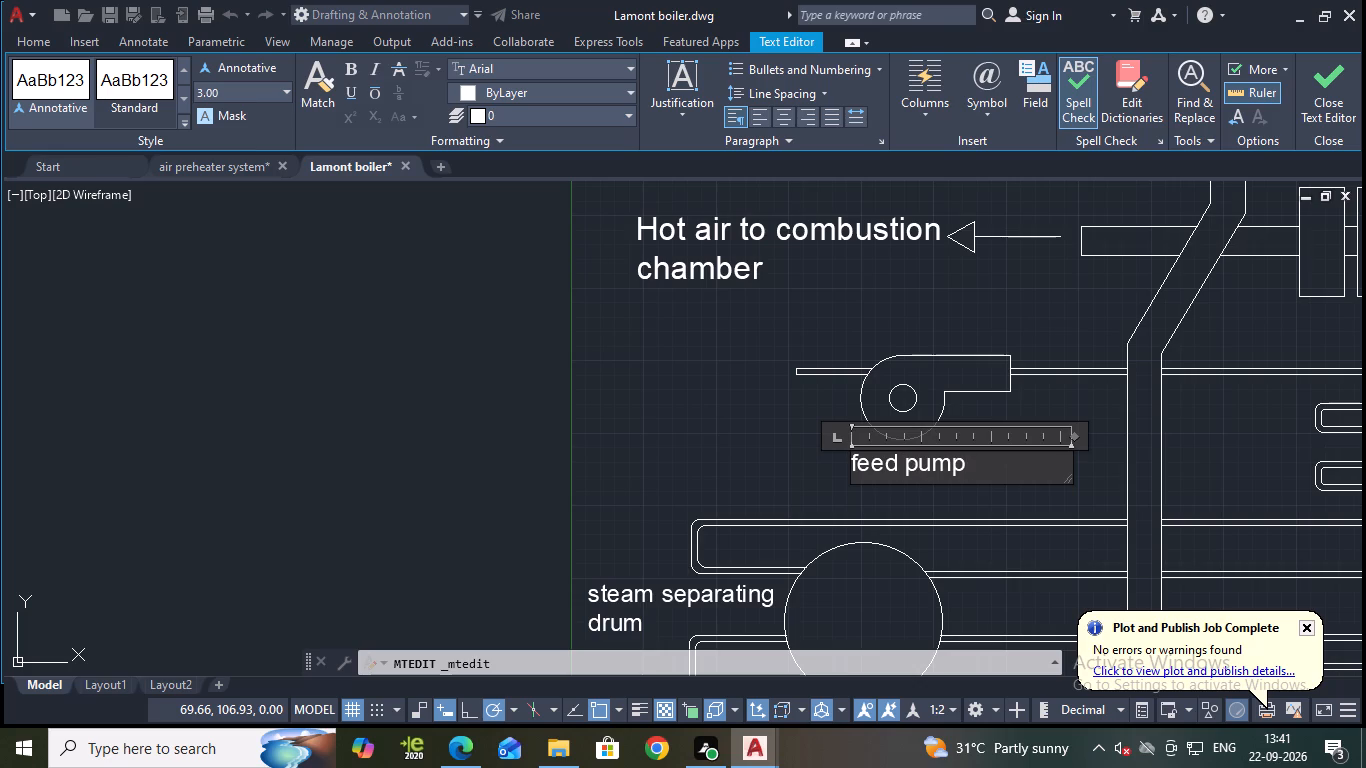
left_click(1335, 105)
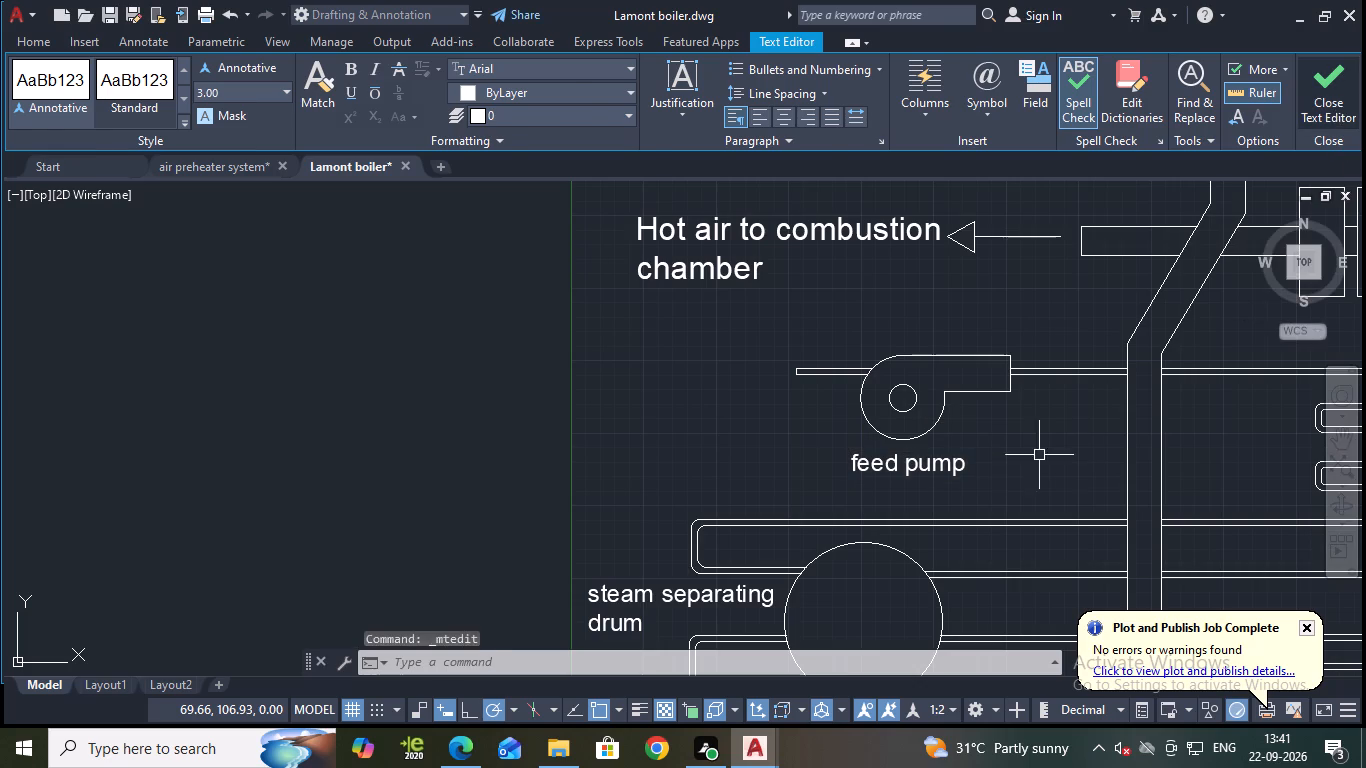
Shift the "feed pump" label slightly to the right and up beneath the upper pump.
left_click(955, 469)
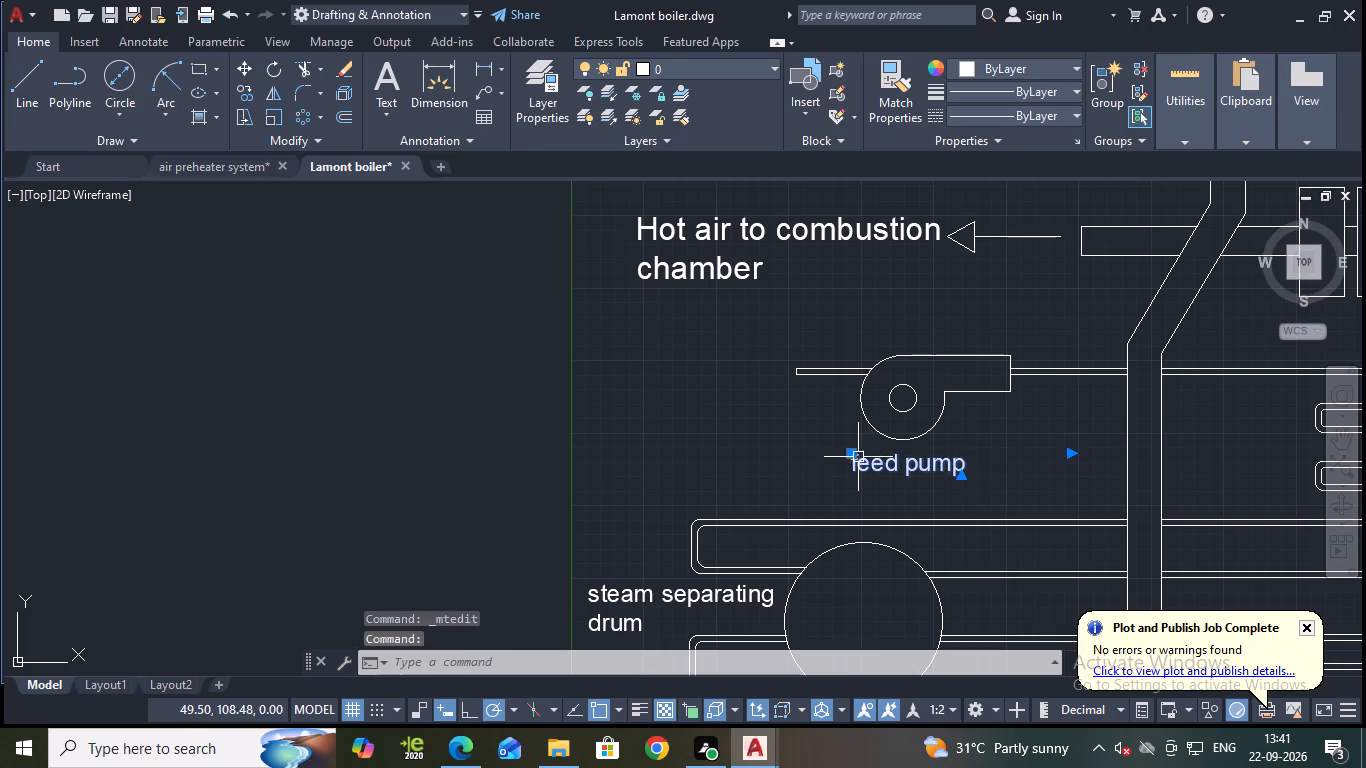
left_click(851, 457)
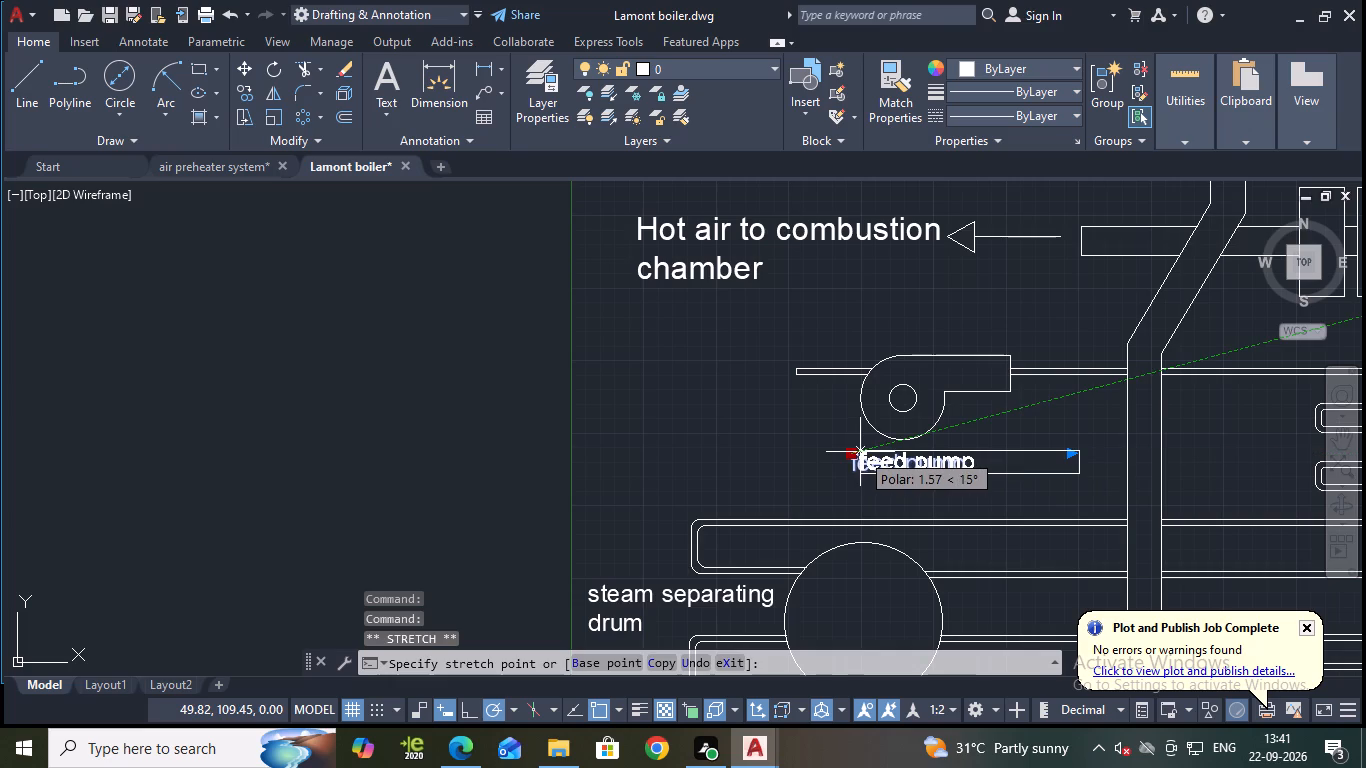
left_click(861, 452)
key("Escape")
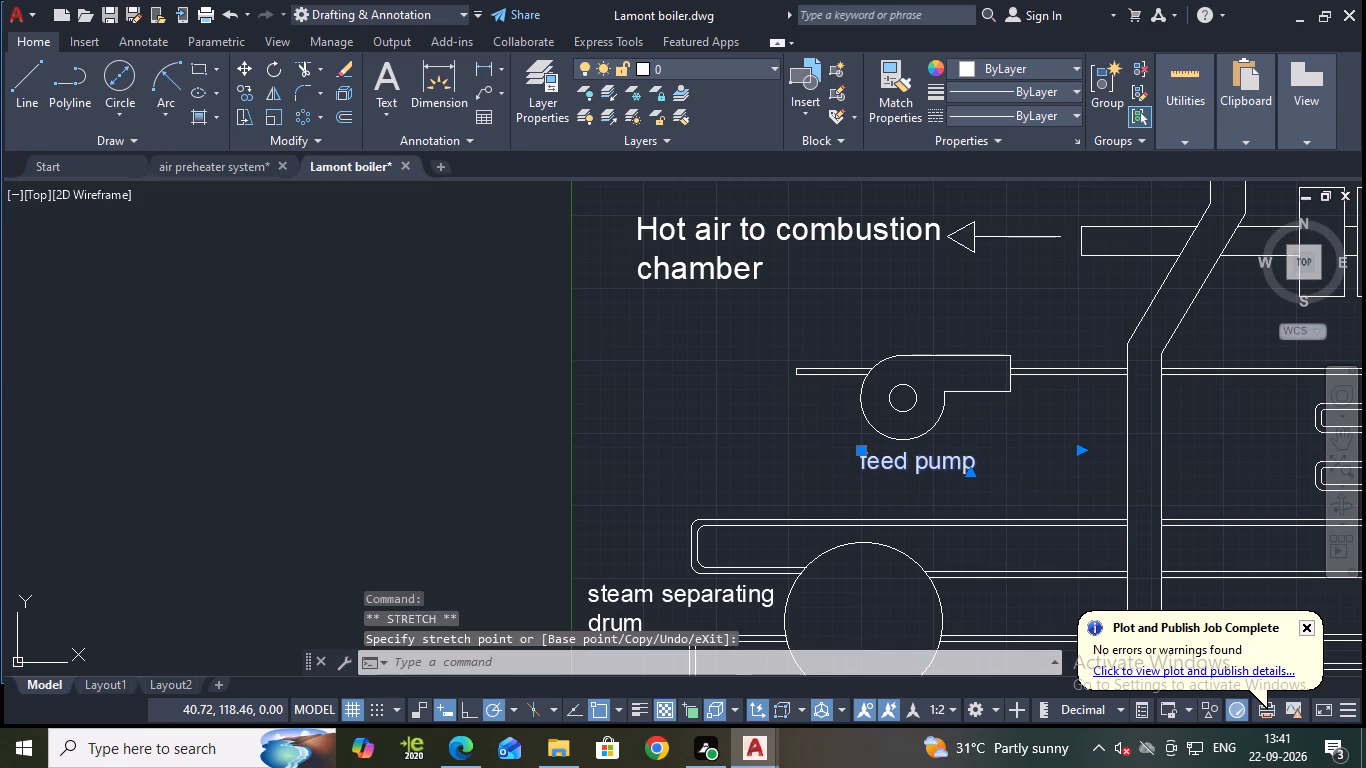
Save the Lamont boiler drawing with the repositioned "feed pump" label.
key("ctrl+s")
Copy the "evaporator" label and paste it just below the lowest evaporator tube, above the grate.
scroll(968, 452, "down", 1)
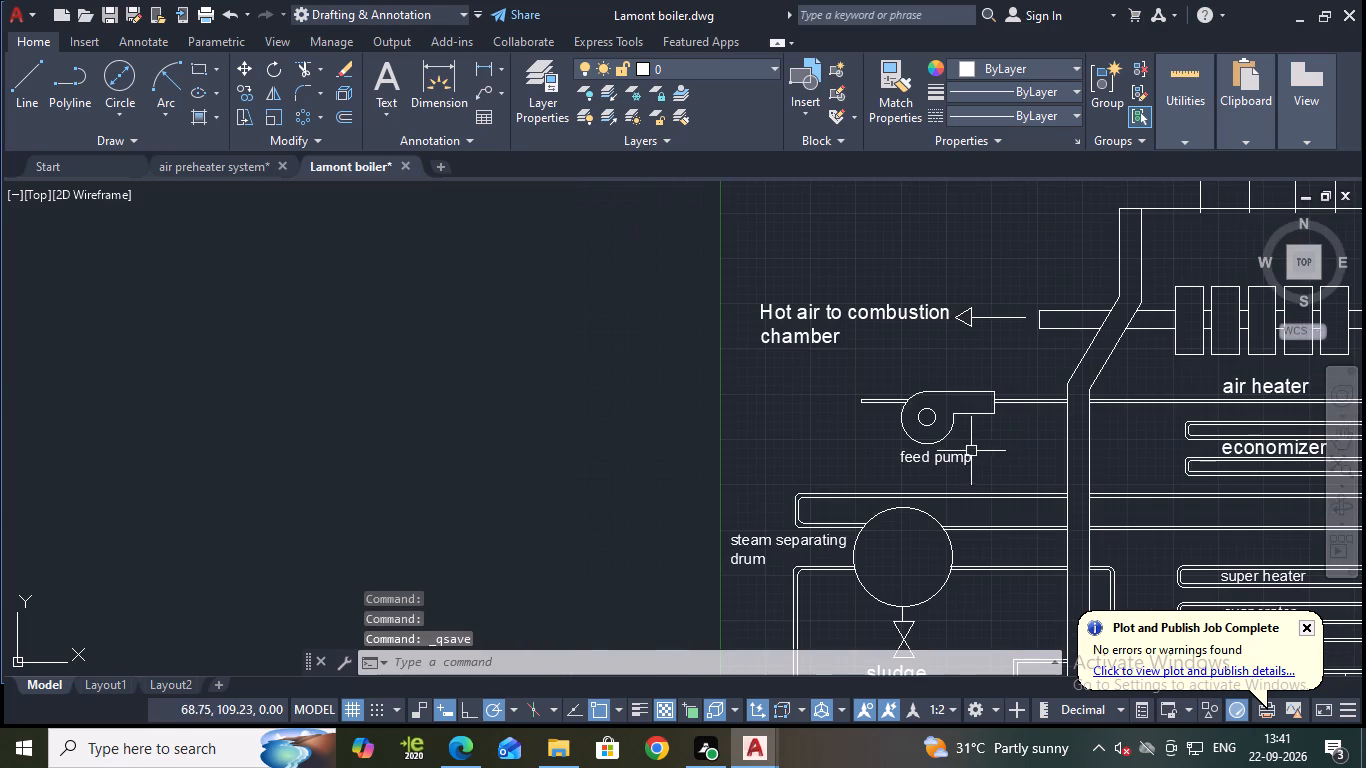
middle_click_drag(988, 440, 927, 419)
scroll(975, 323, "down", 1)
middle_click_drag(975, 323, 918, 394)
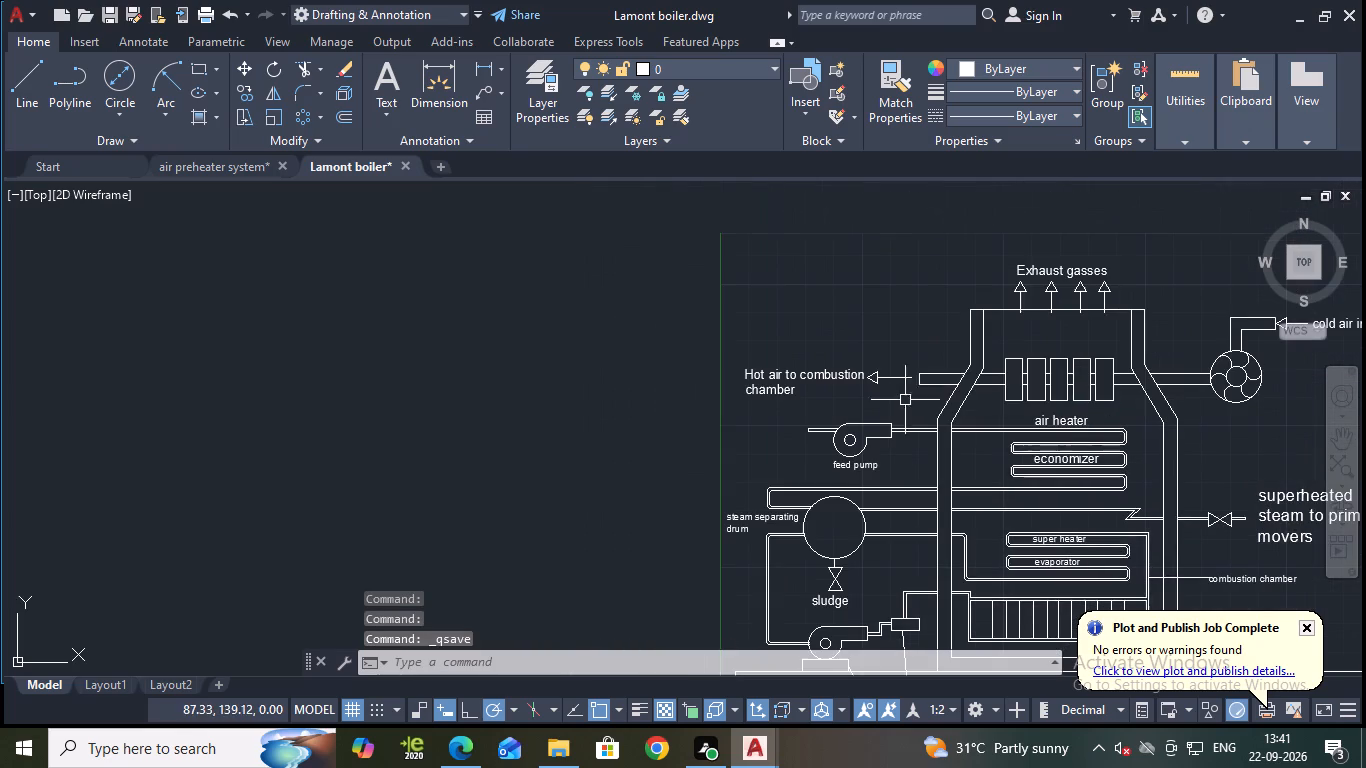
middle_click(905, 400)
middle_click_drag(992, 413, 859, 288)
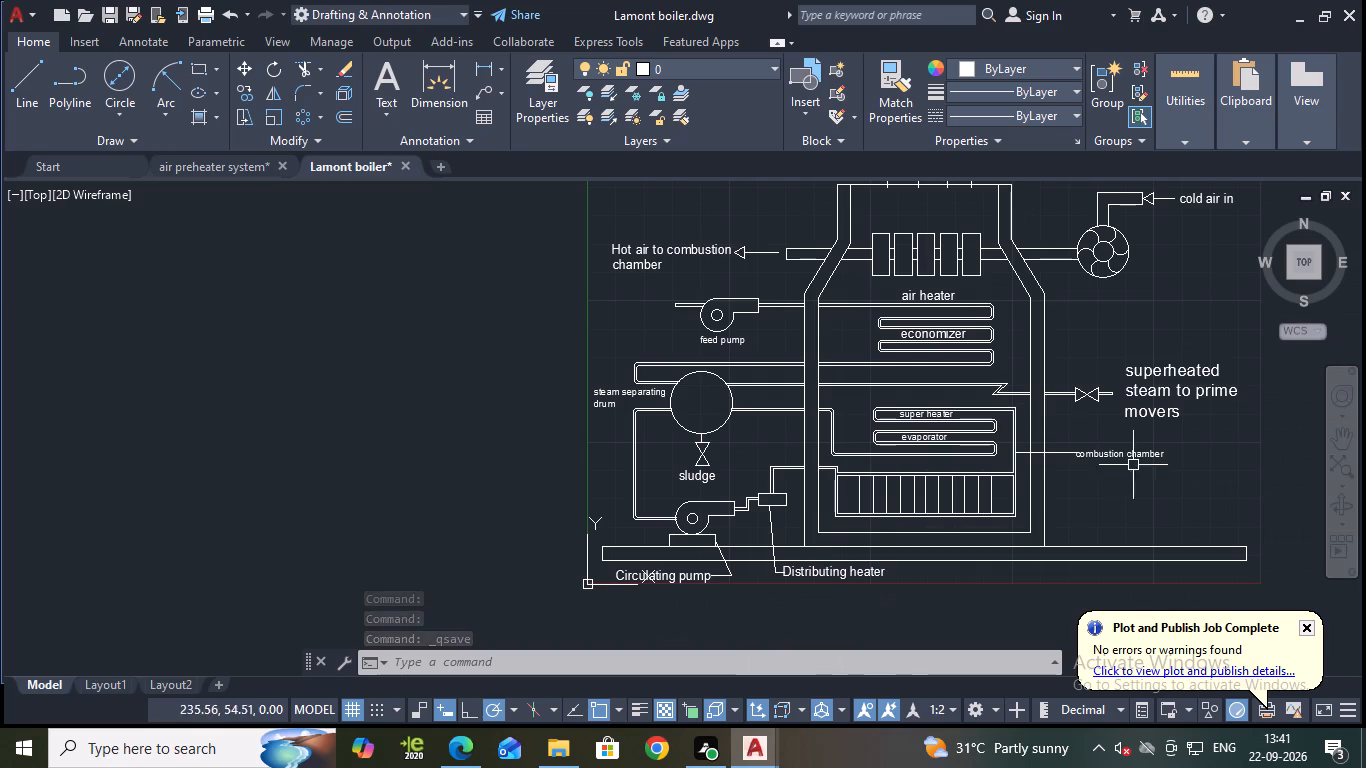
scroll(1097, 493, "up", 1)
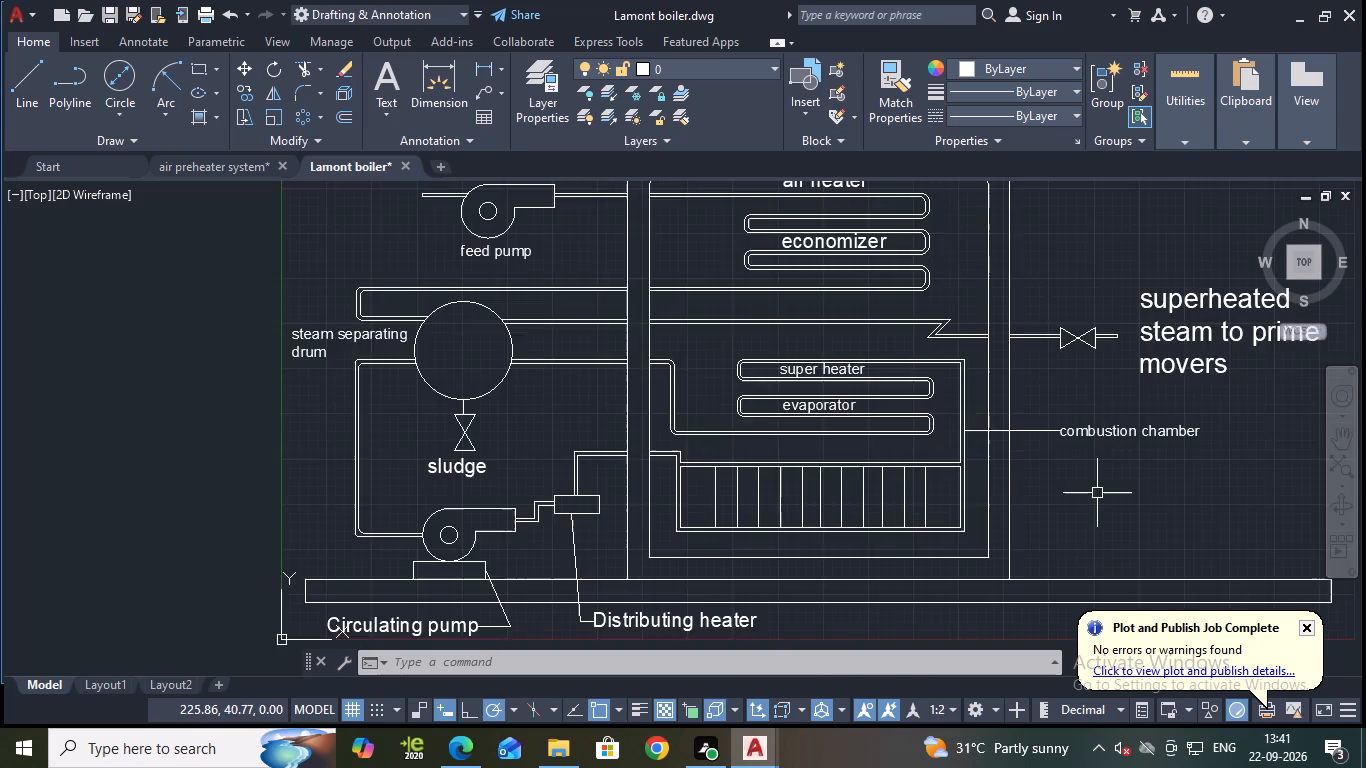
scroll(1097, 493, "down", 1)
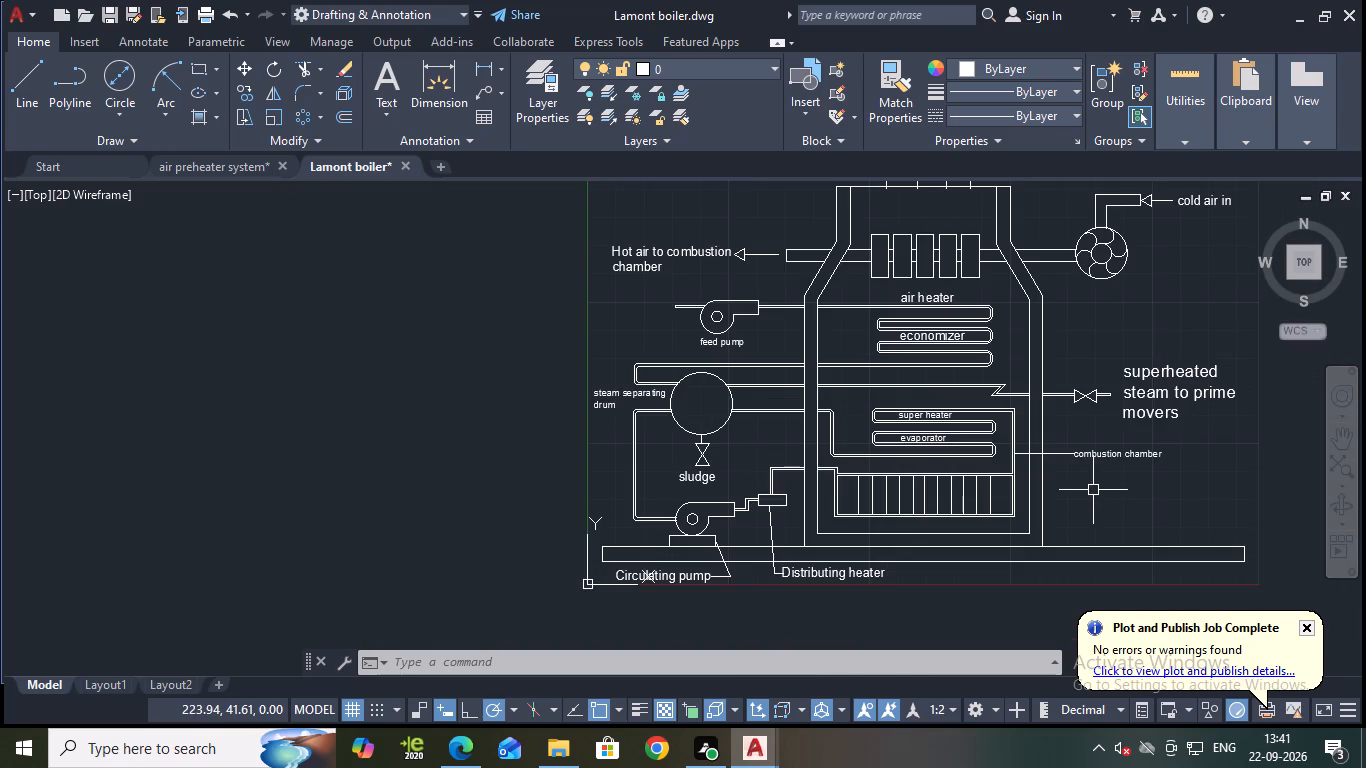
scroll(919, 471, "up", 2)
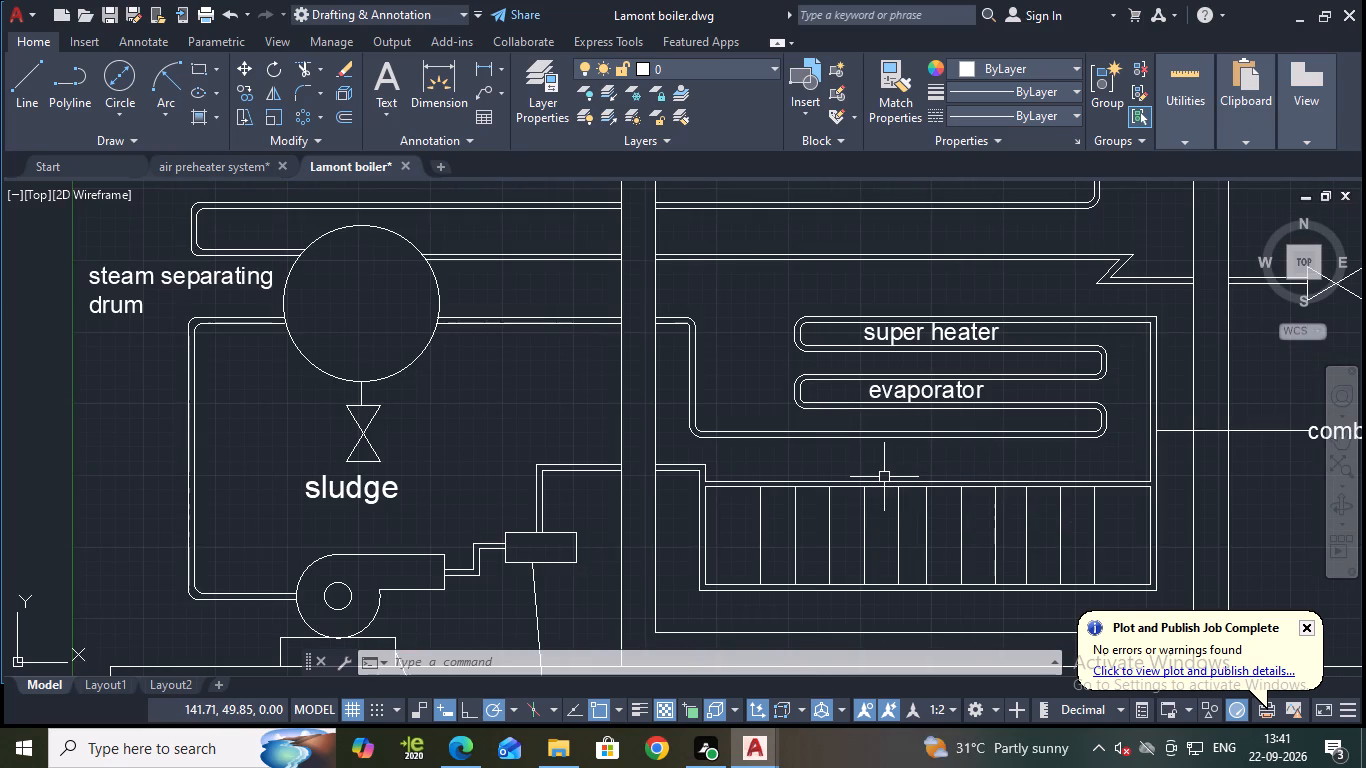
left_click(902, 387)
key("ctrl+c")
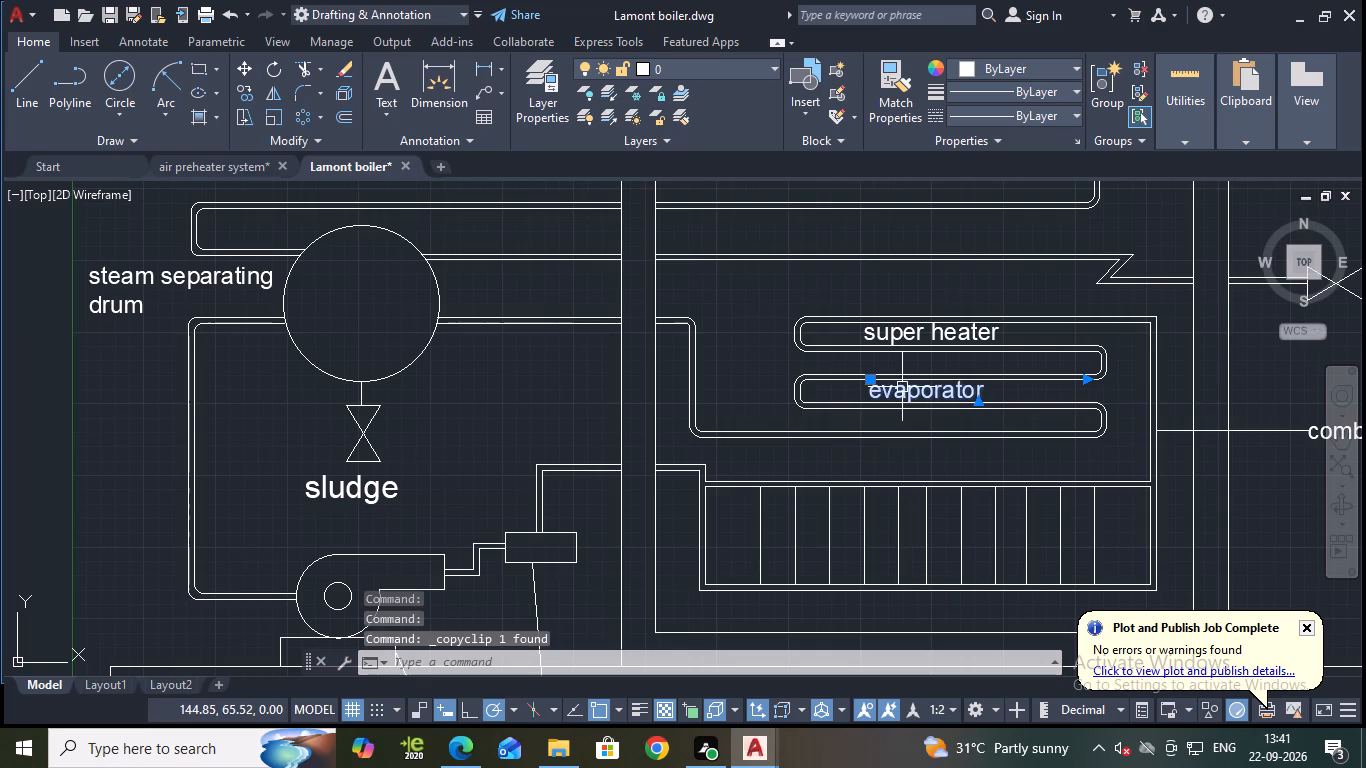
key("ctrl+v")
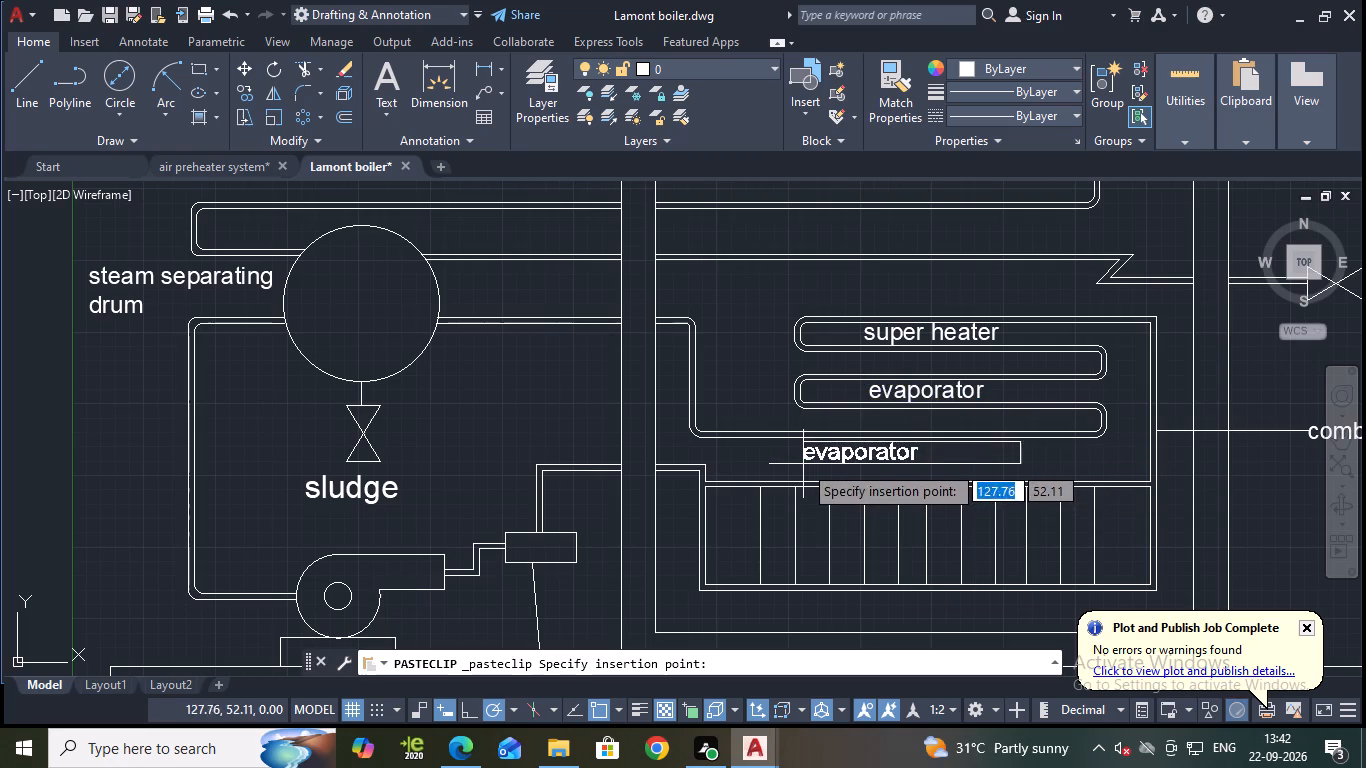
left_click(797, 468)
Replace the text of the pasted "evaporator" label above the grate with "radiant evaporator".
double_click(840, 456)
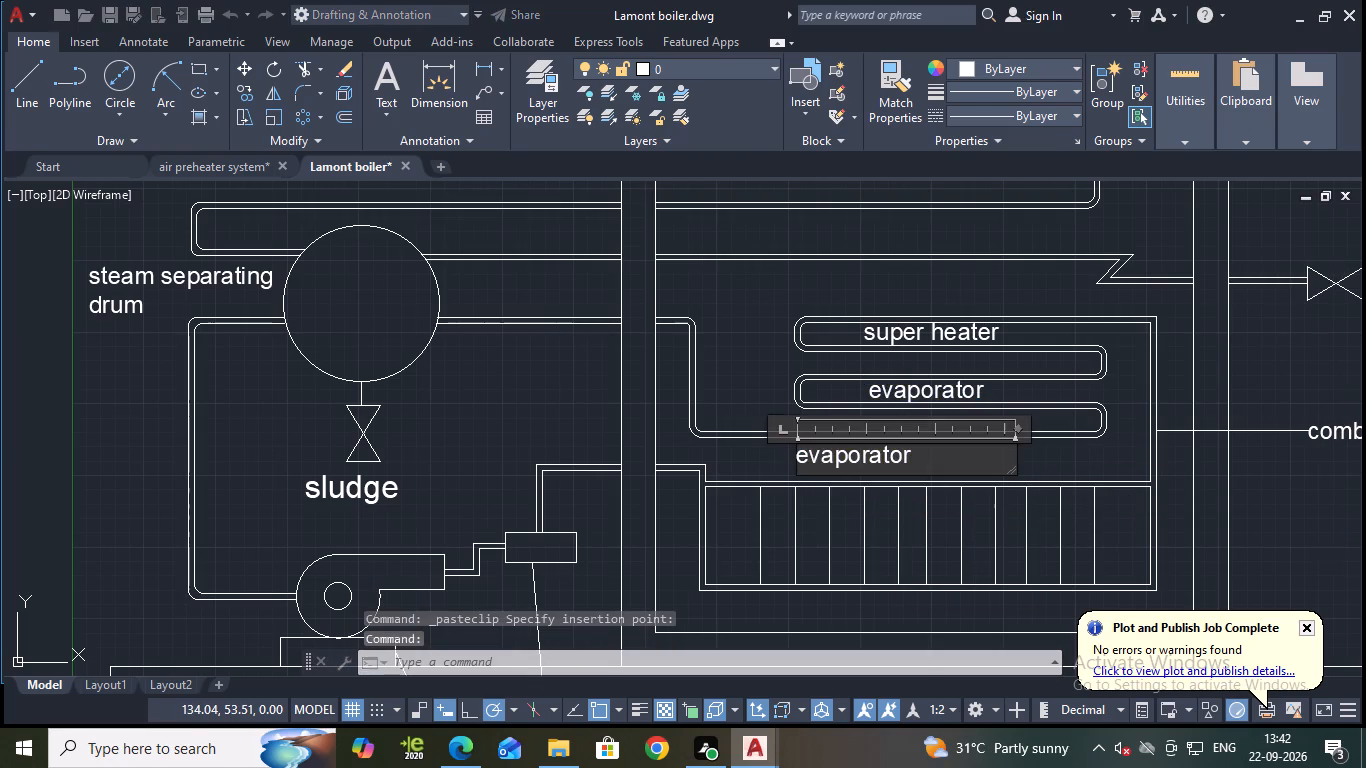
left_click(943, 451)
key("BackSpace")
key("BackSpace")
key("BackSpace")
key("BackSpace")
key("BackSpace")
key("BackSpace")
key("BackSpace")
key("BackSpace")
key("BackSpace")
key("BackSpace")
key("BackSpace")
key("BackSpace")
key("BackSpace")
key("BackSpace")
key("BackSpace")
key("BackSpace")
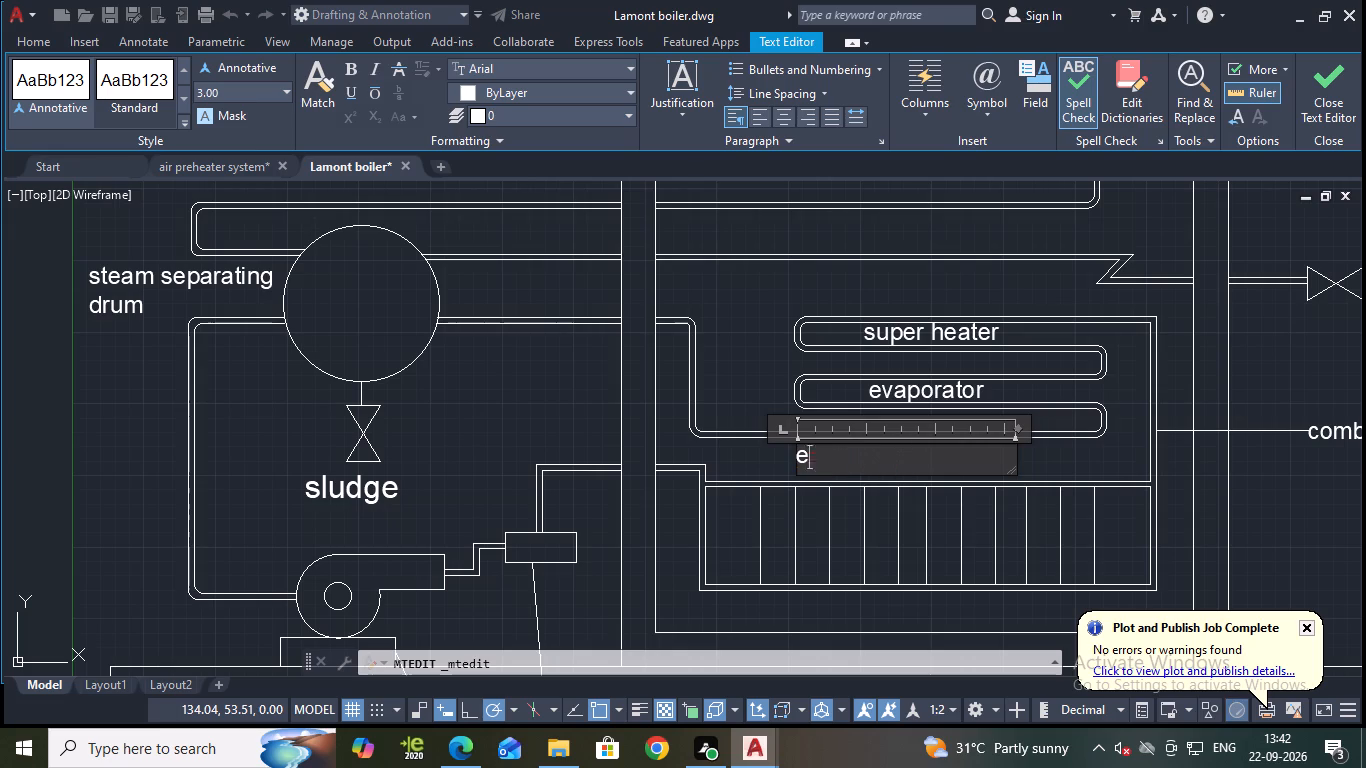
type("ra")
type("diant")
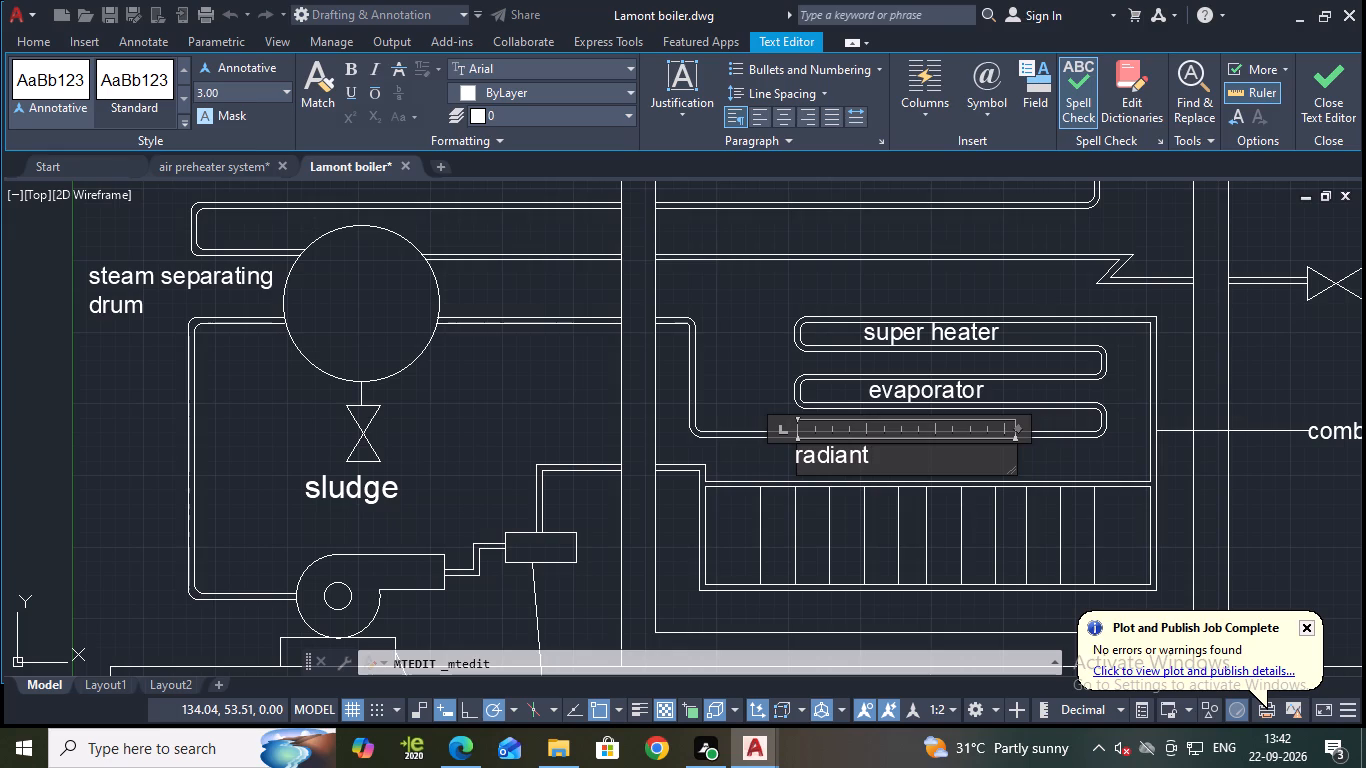
key("space")
type("ec")
key("BackSpace")
type("va")
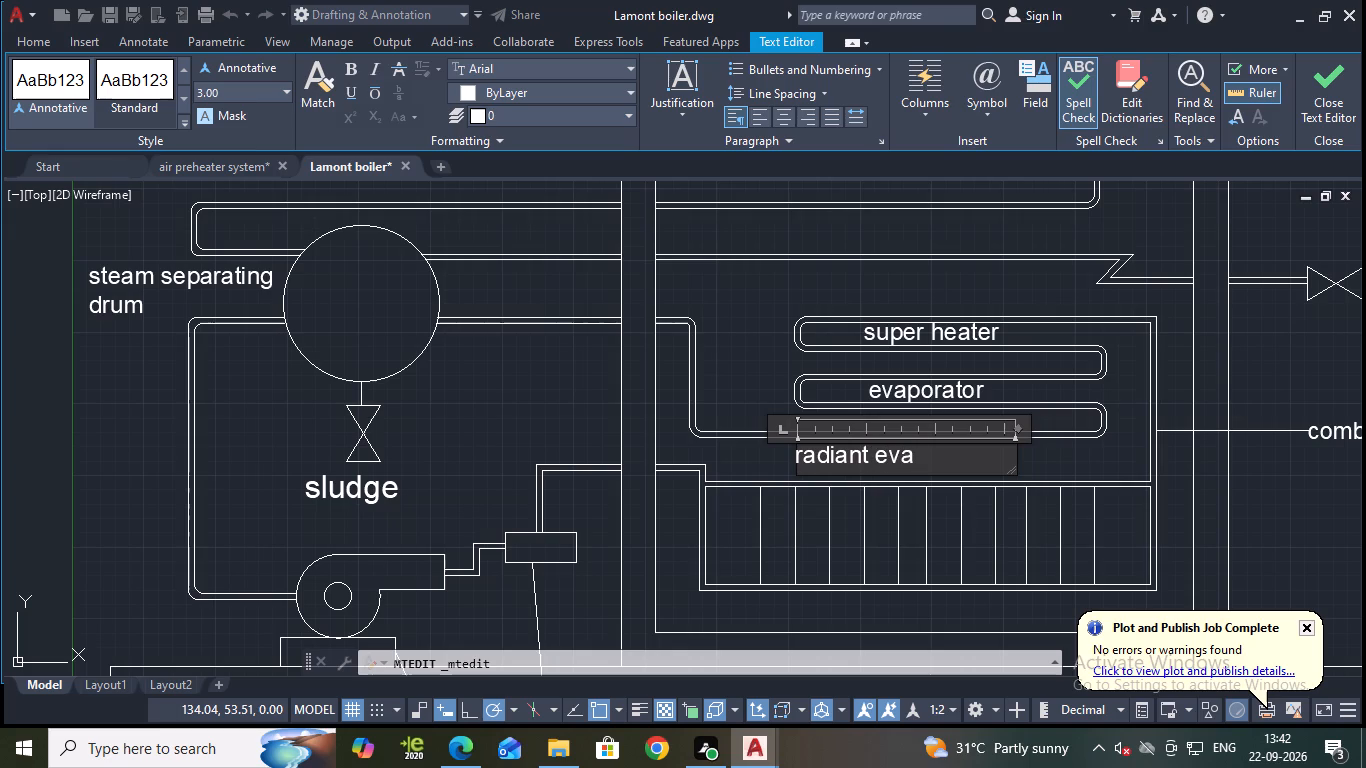
type("porator")
left_click(1315, 110)
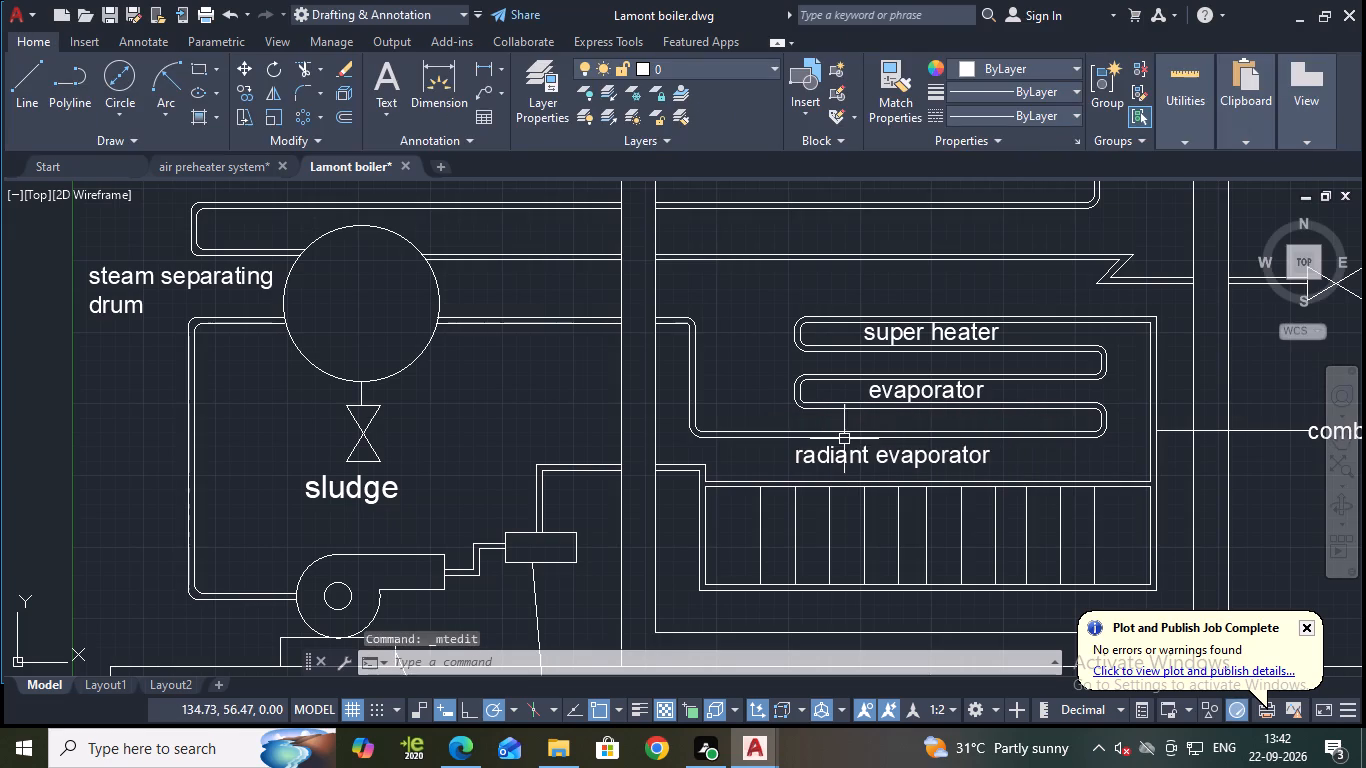
Shift the "radiant evaporator" label slightly to the right beneath the evaporator coil.
left_click(843, 452)
left_click(794, 444)
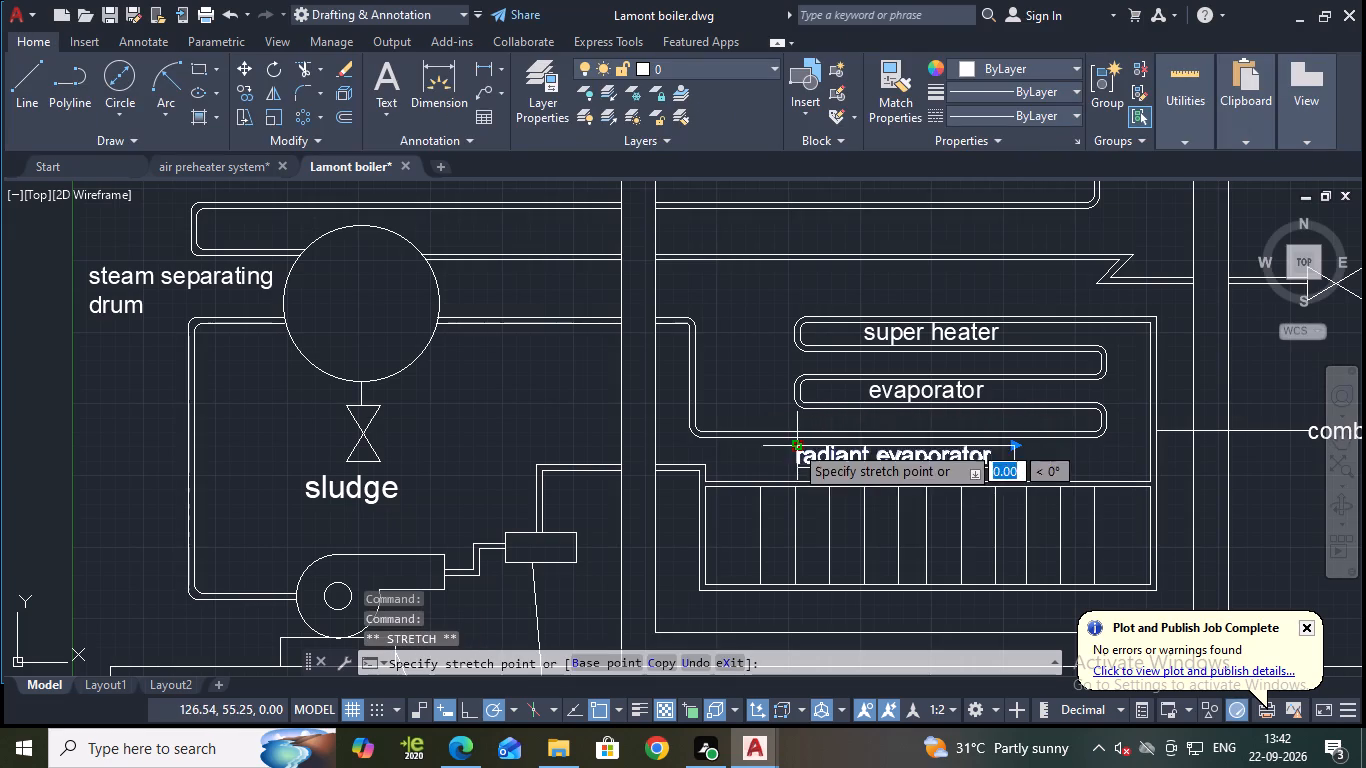
left_click(830, 449)
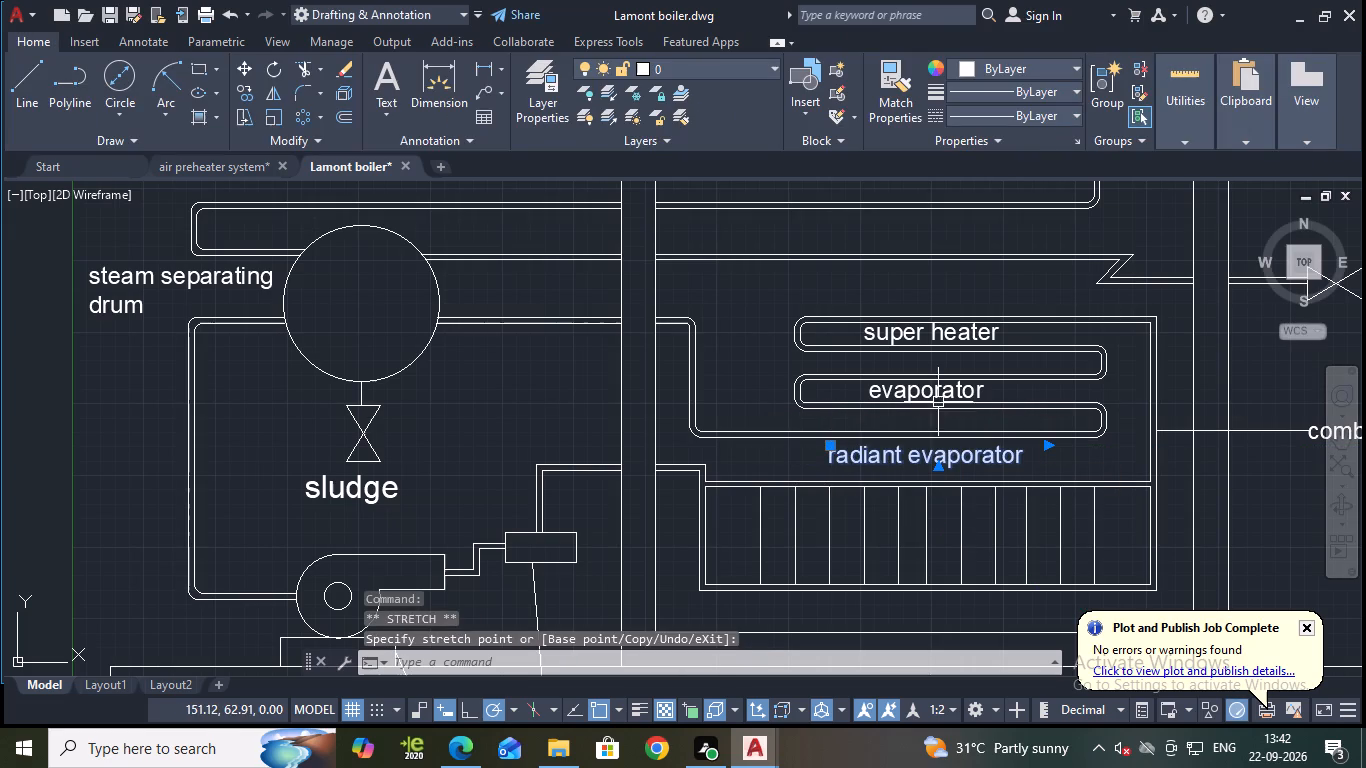
key("Escape")
Save the drawing with the new "radiant evaporator" label.
key("ctrl+s")
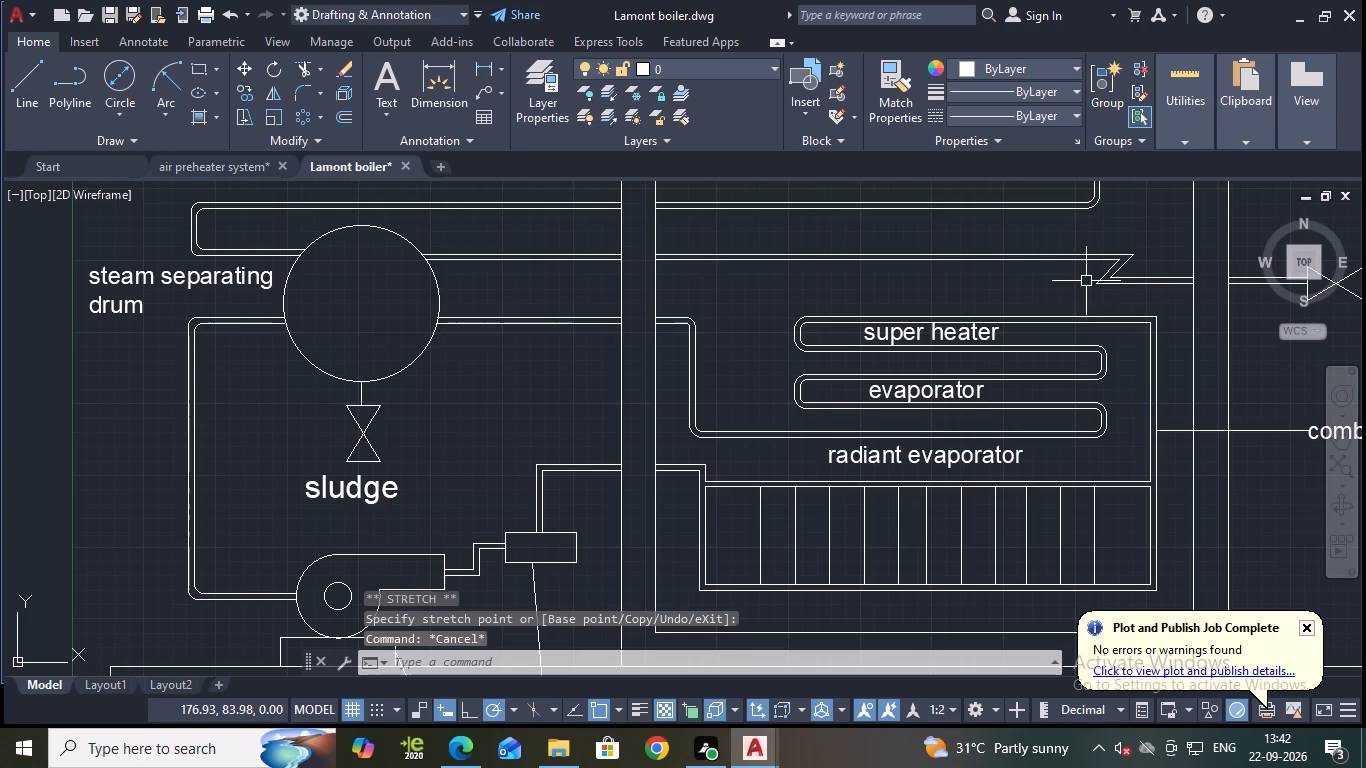
Copy the "super heater" label and paste it just below the fan at the cold air inlet.
scroll(1107, 348, "down", 1)
middle_click_drag(1257, 359, 1047, 515)
middle_click_drag(1056, 528, 1051, 531)
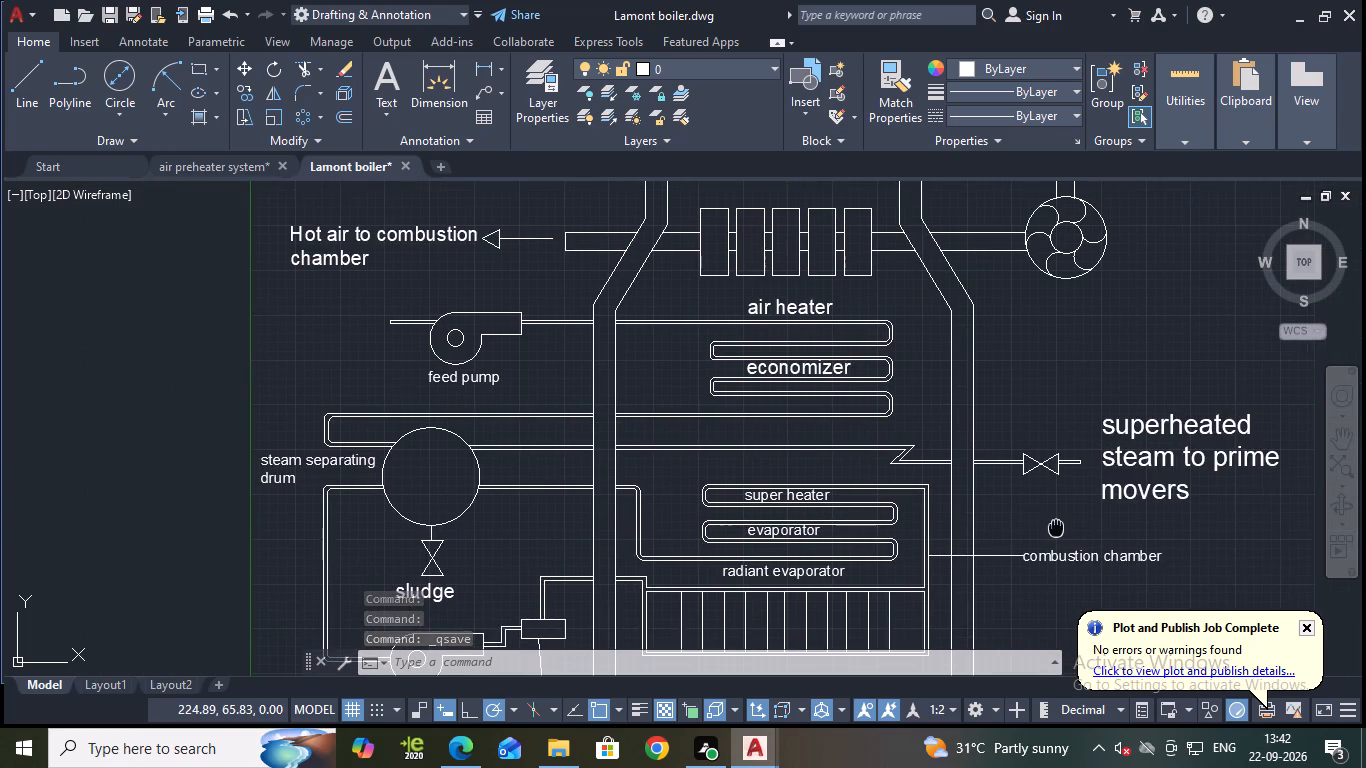
middle_click_drag(1051, 531, 995, 589)
middle_click(995, 589)
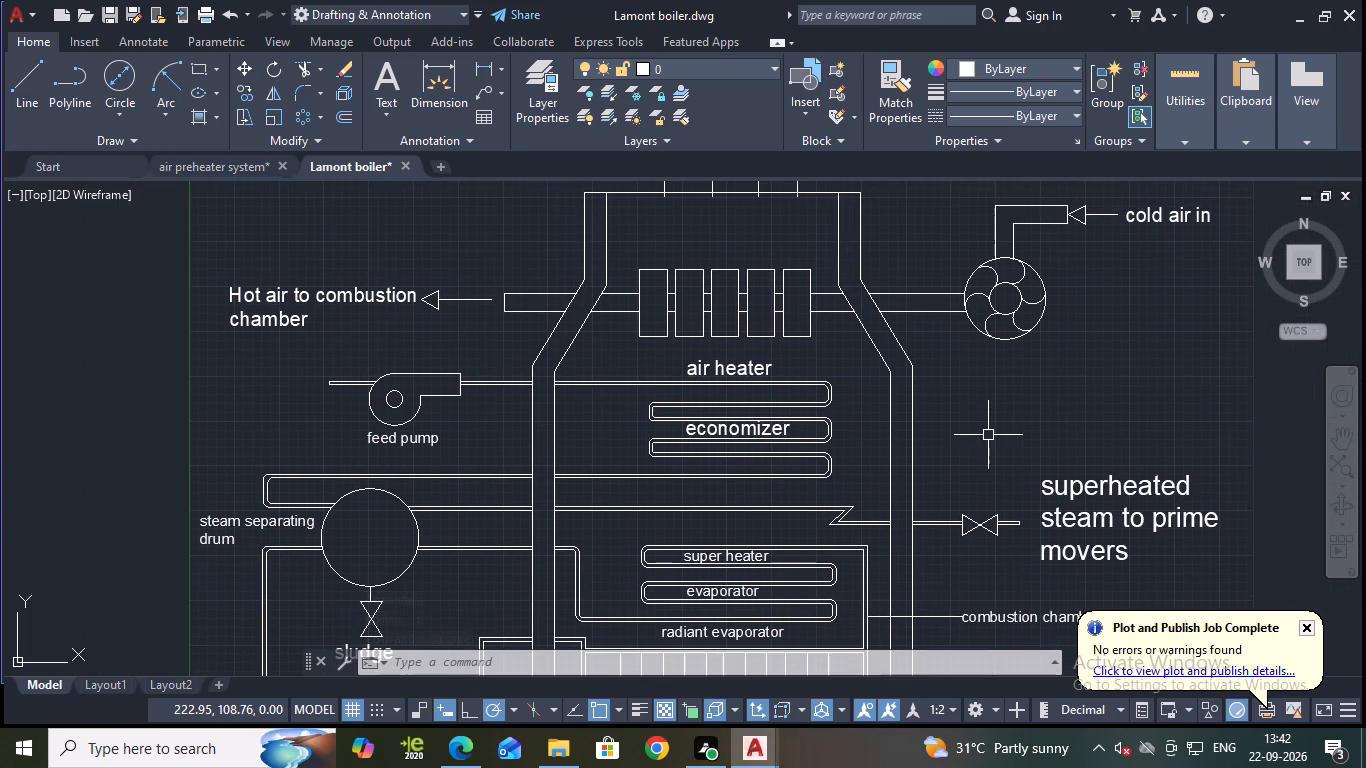
left_click(736, 552)
key("ctrl+c")
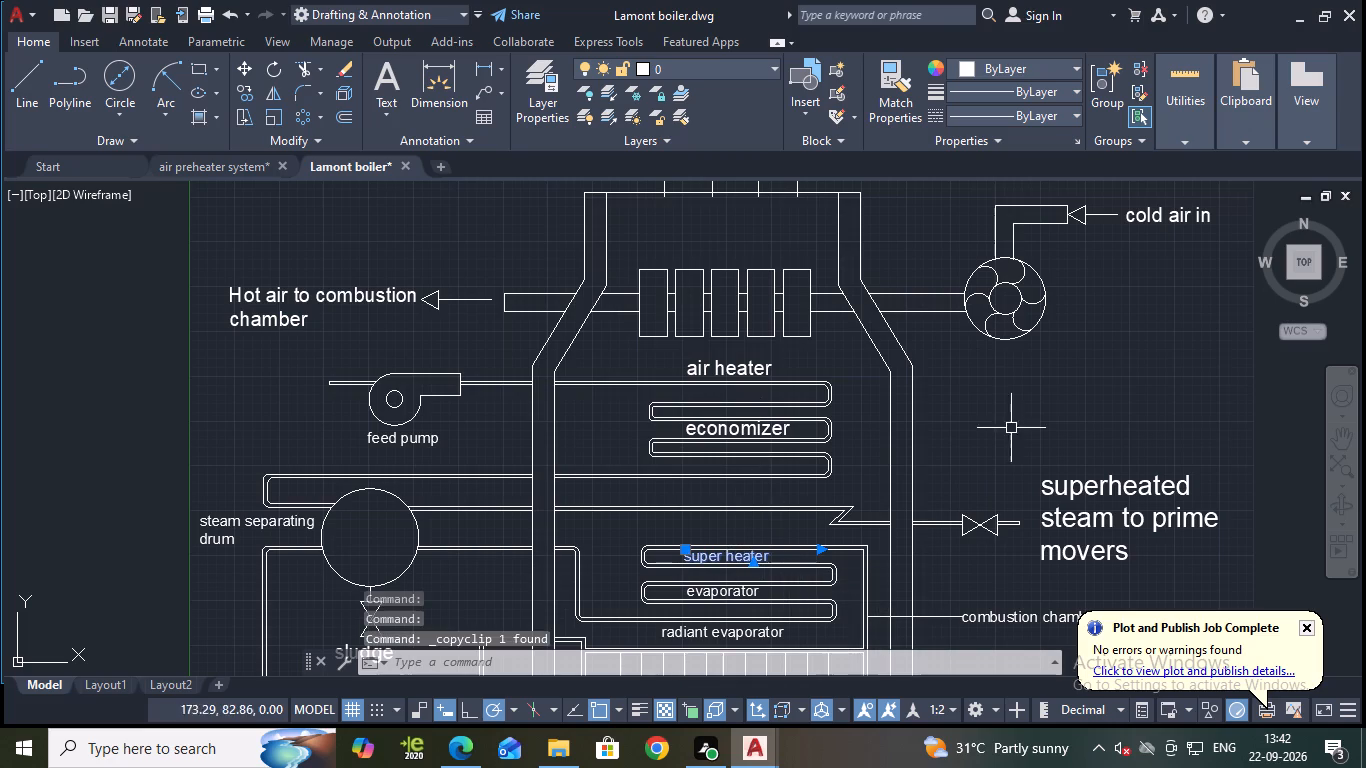
key("ctrl+v")
scroll(991, 370, "up", 2)
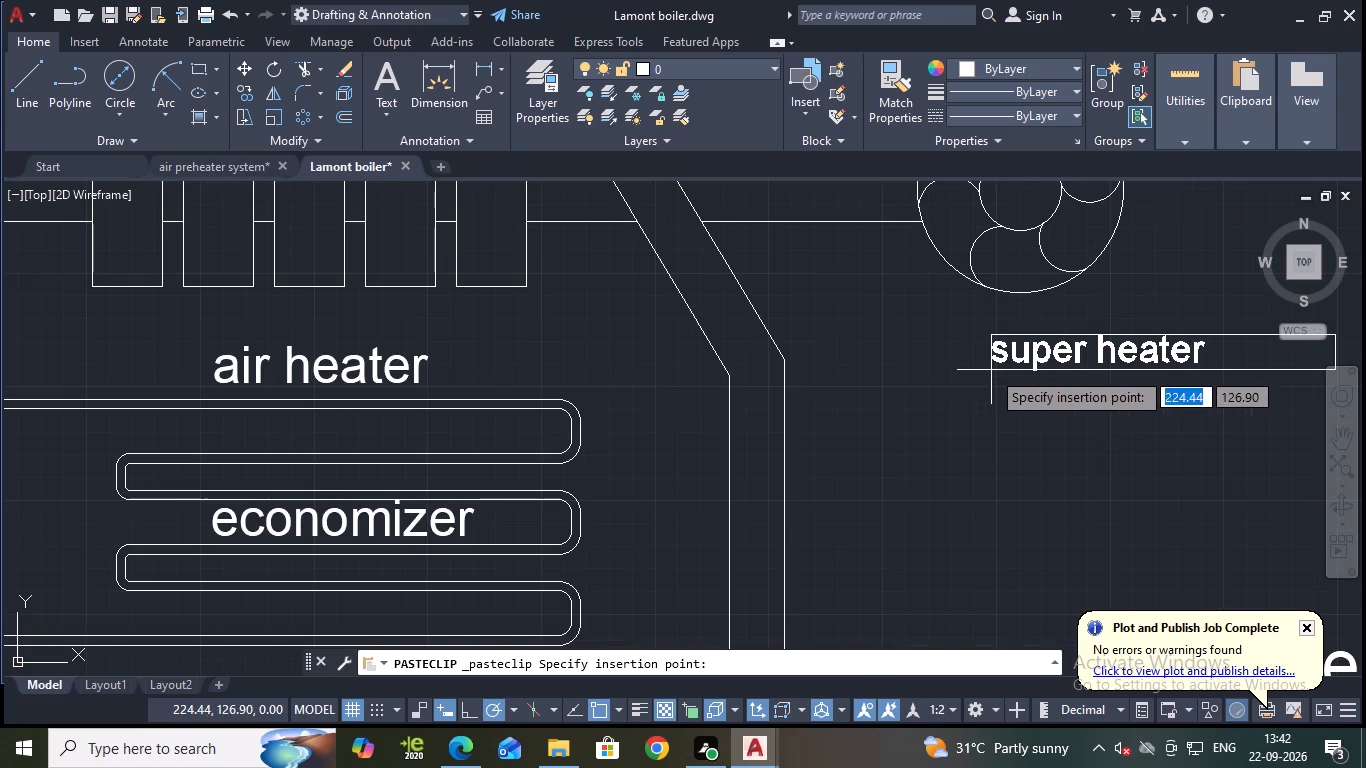
left_click(925, 355)
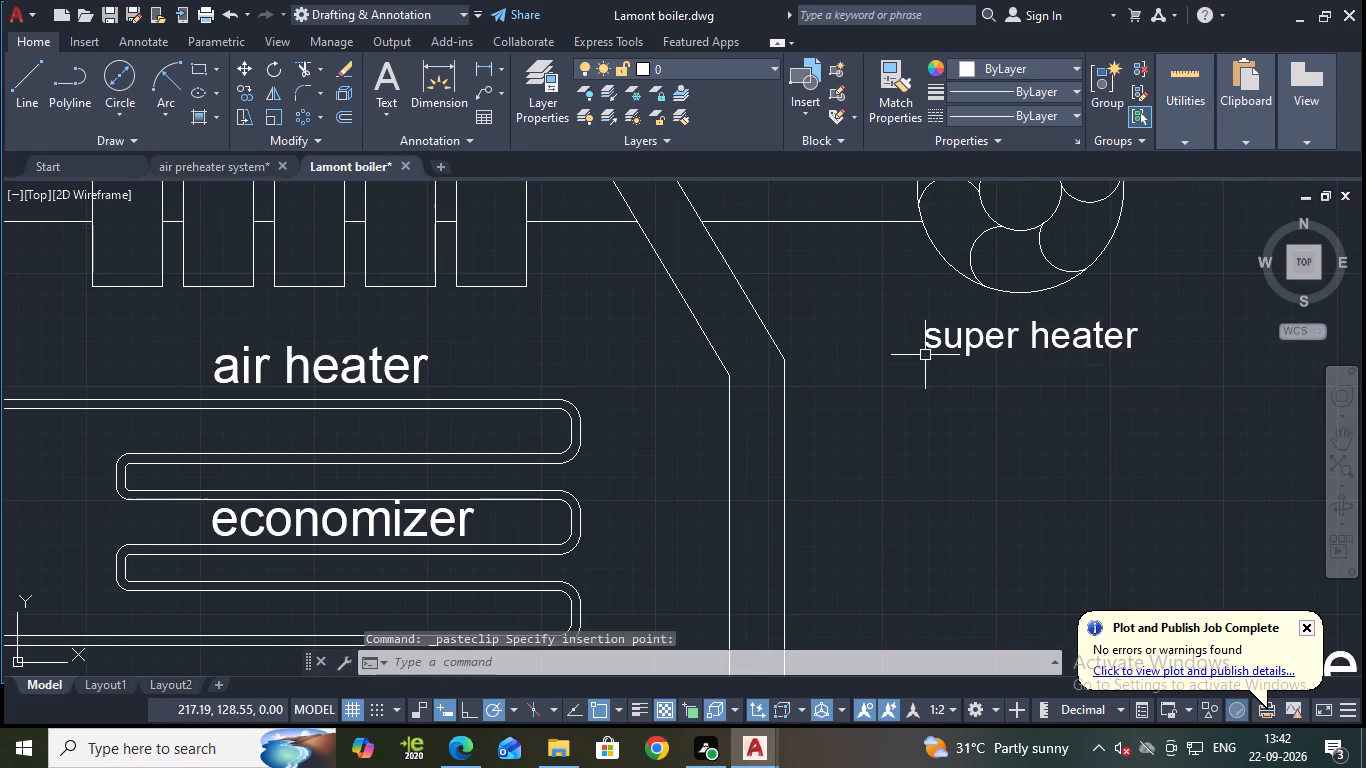
Replace the text of the pasted "super heater" label below the fan with "blower".
double_click(1116, 340)
left_click(1149, 340)
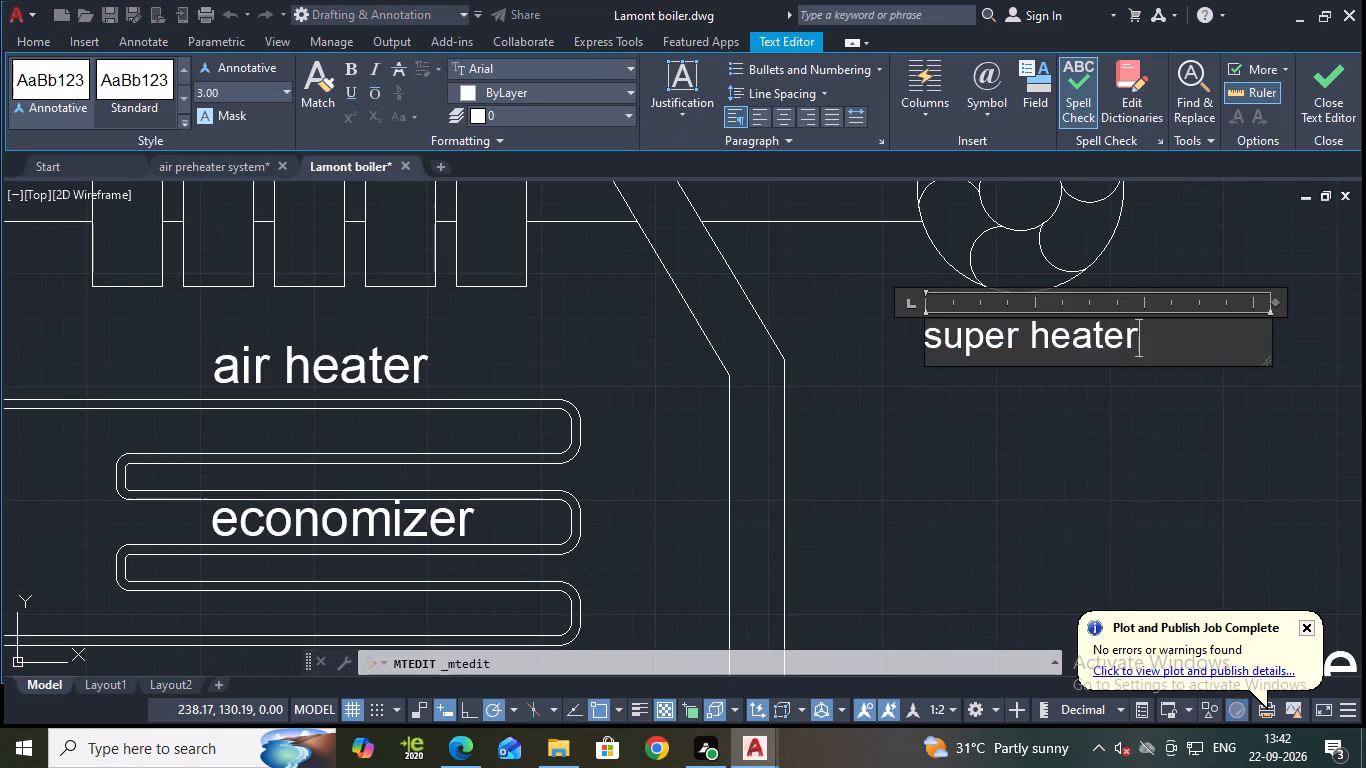
key("BackSpace")
key("BackSpace")
key("BackSpace")
key("BackSpace")
key("BackSpace")
key("BackSpace")
key("BackSpace")
key("BackSpace")
key("BackSpace")
key("BackSpace")
key("BackSpace")
key("BackSpace")
key("BackSpace")
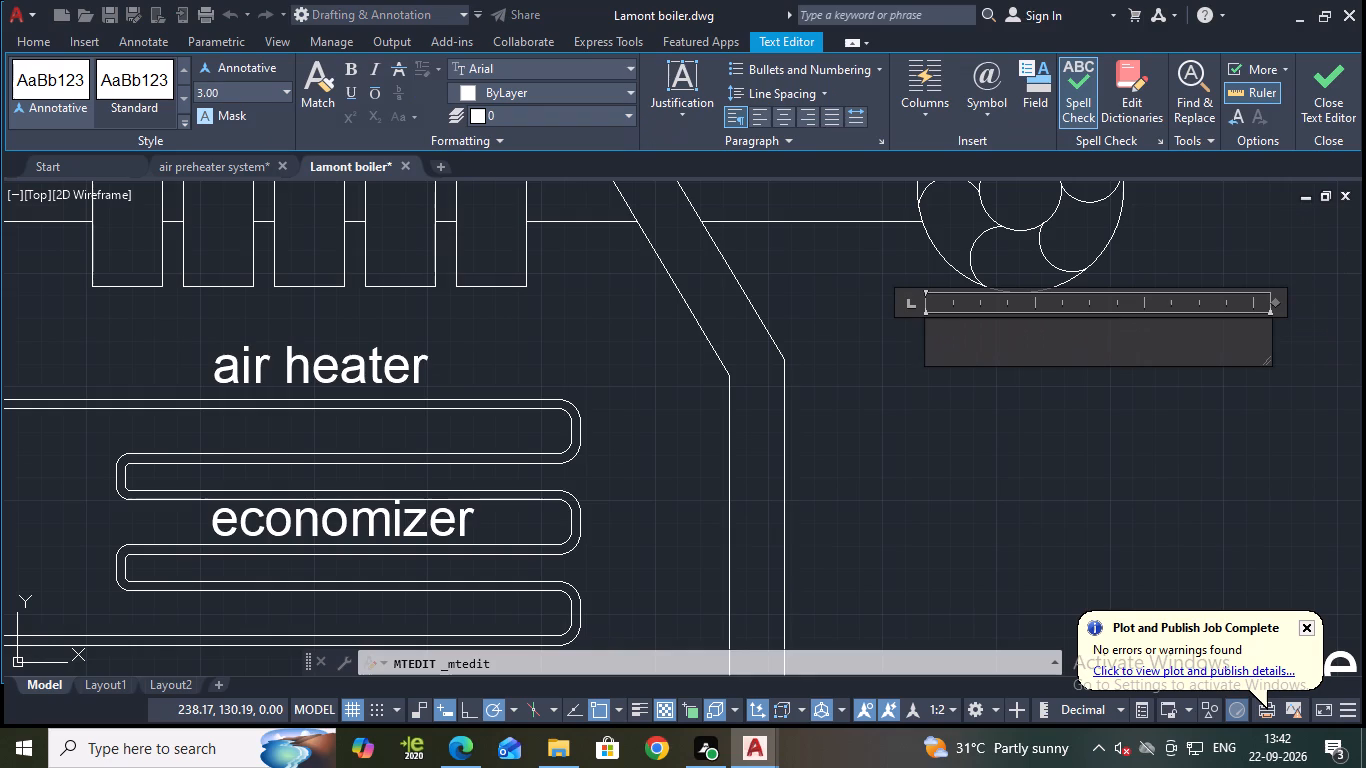
type("blower")
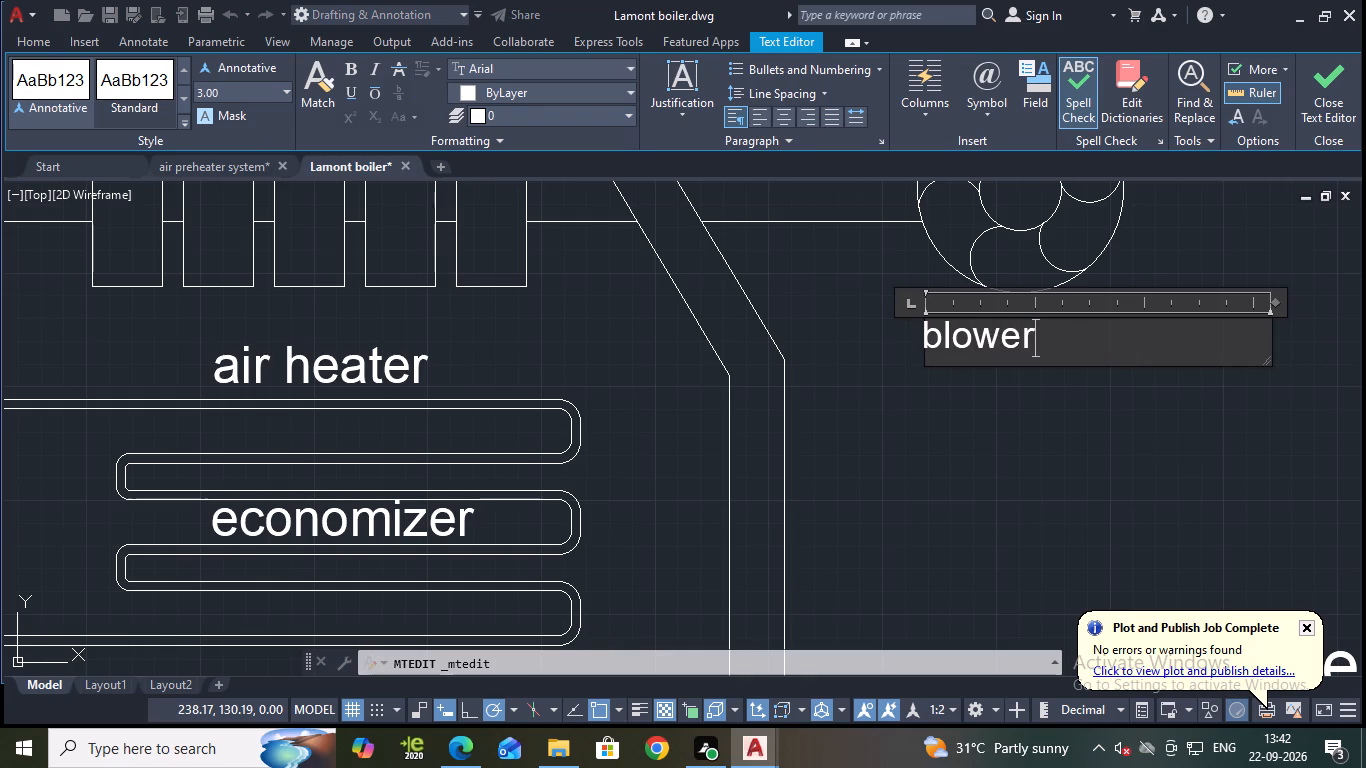
left_click(1303, 86)
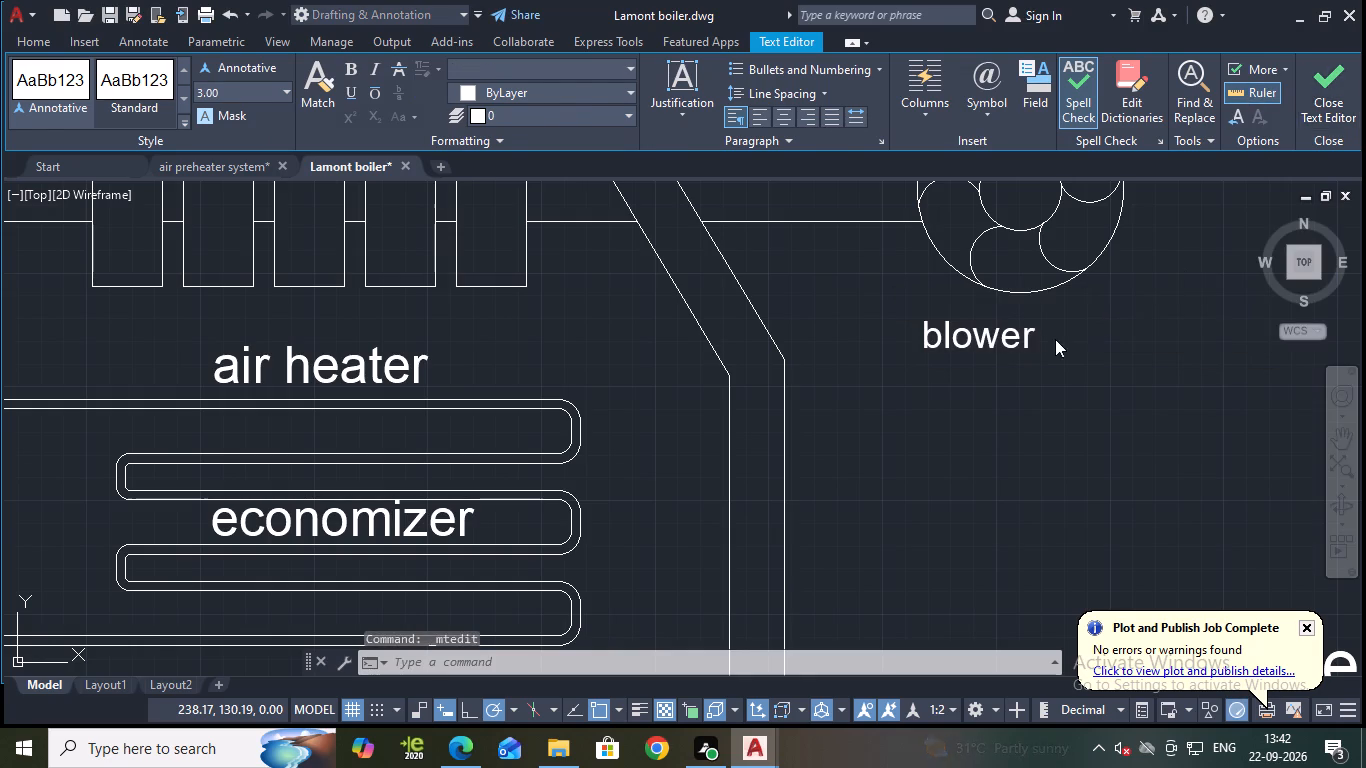
Shift the "blower" label to the right and slightly up so it sits centred beneath the fan.
left_click(980, 335)
left_click(922, 317)
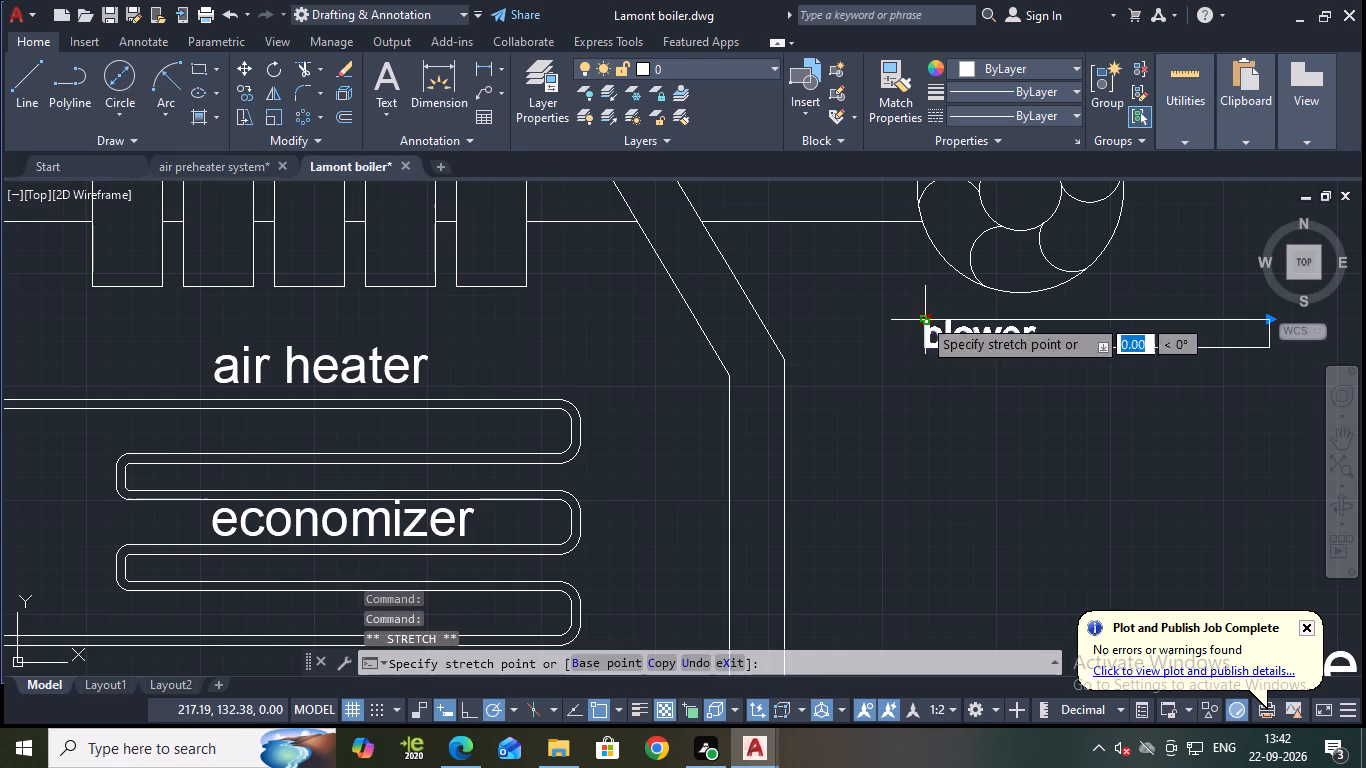
left_click(957, 322)
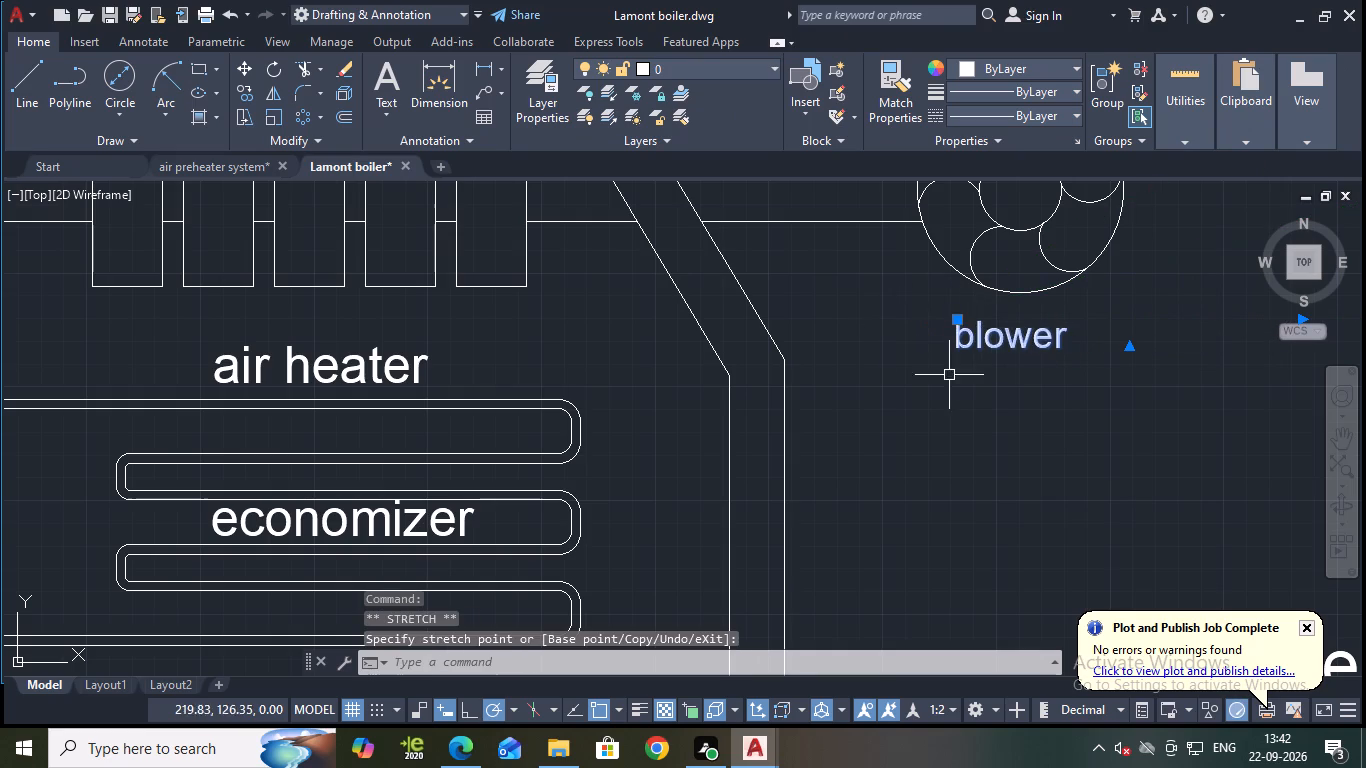
left_click(961, 322)
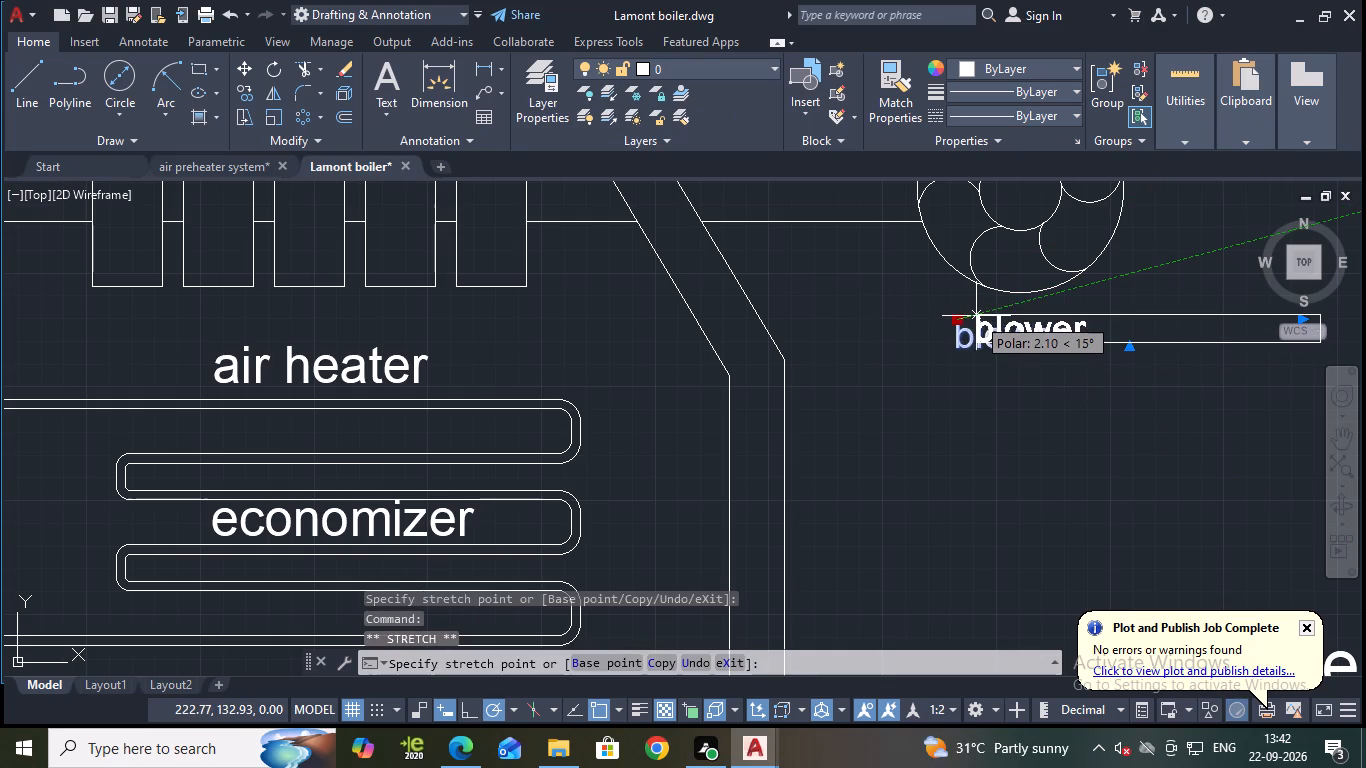
left_click(973, 316)
key("Escape")
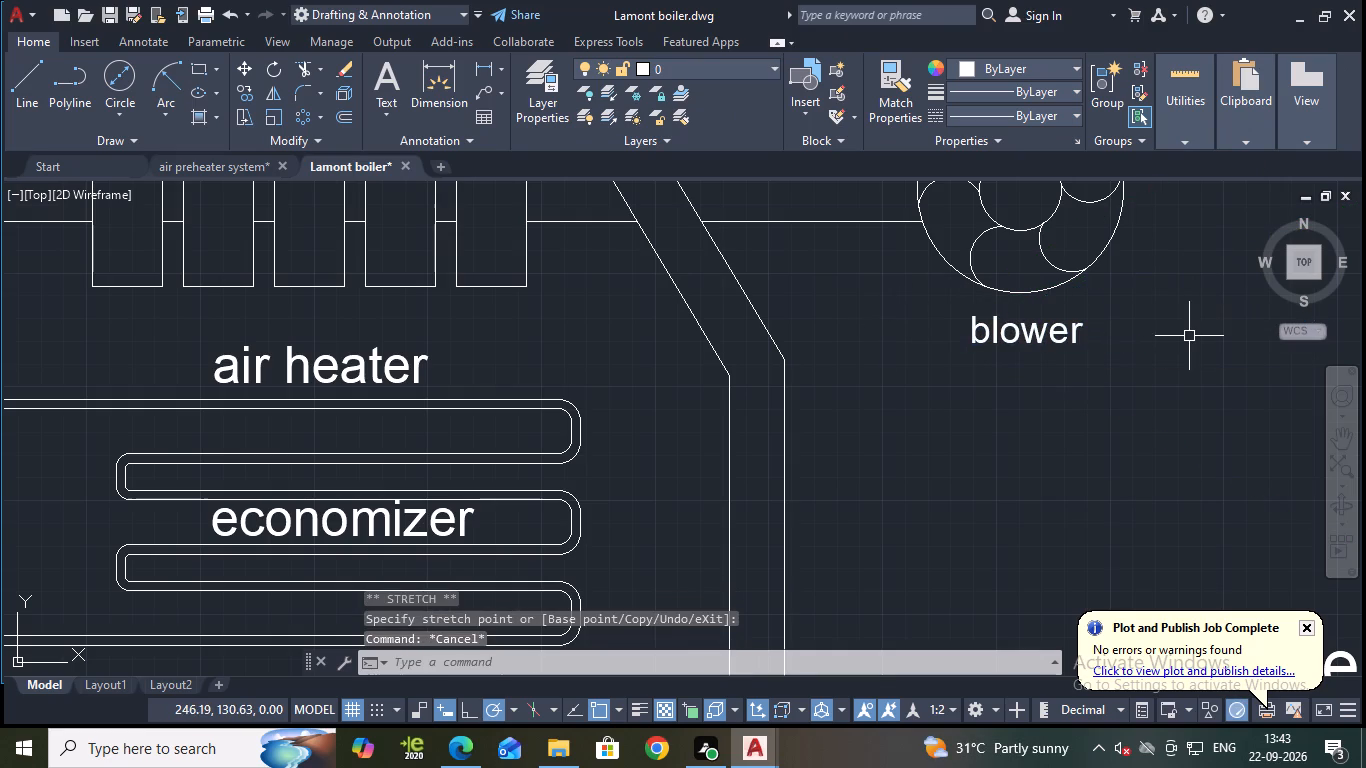
Save the Lamont boiler drawing with the "blower" label in place and the whole boiler in view.
key("ctrl+s")
scroll(888, 408, "down", 3)
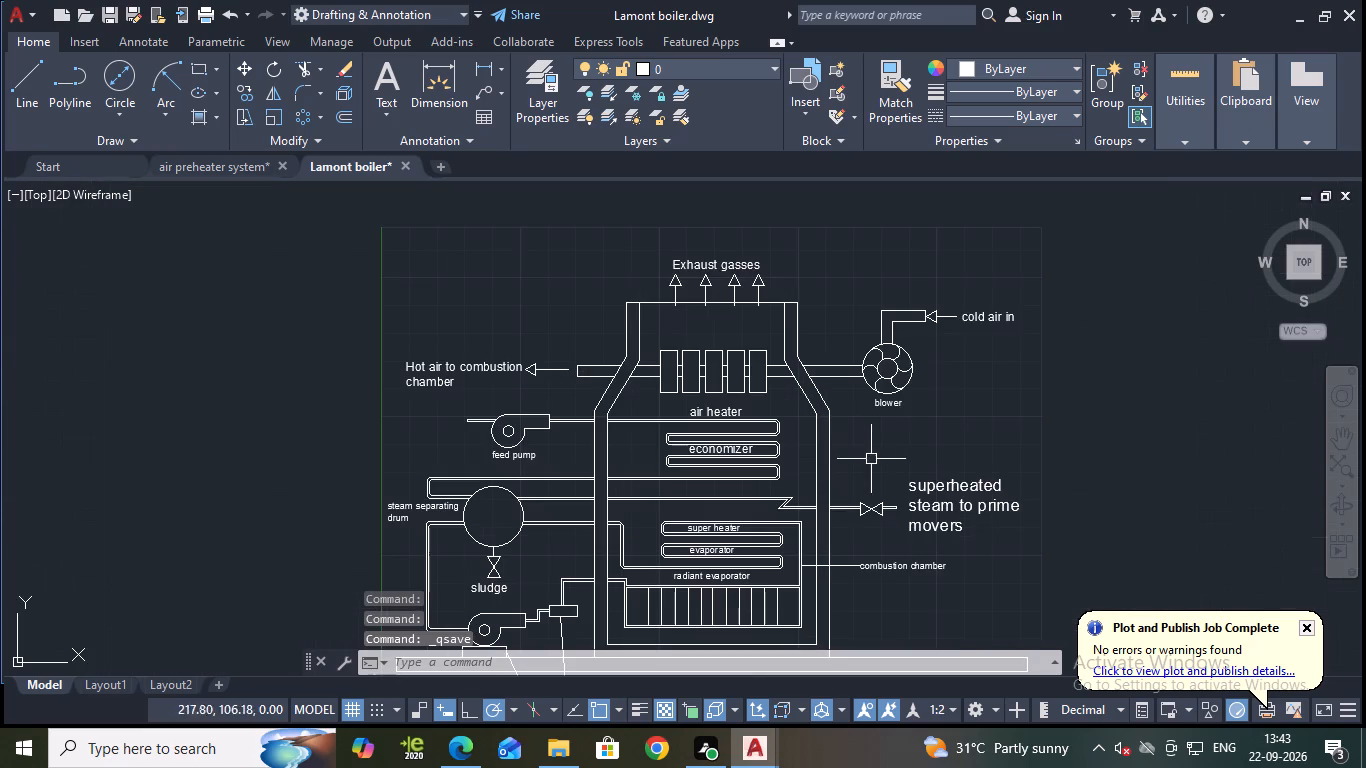
middle_click_drag(881, 440, 915, 398)
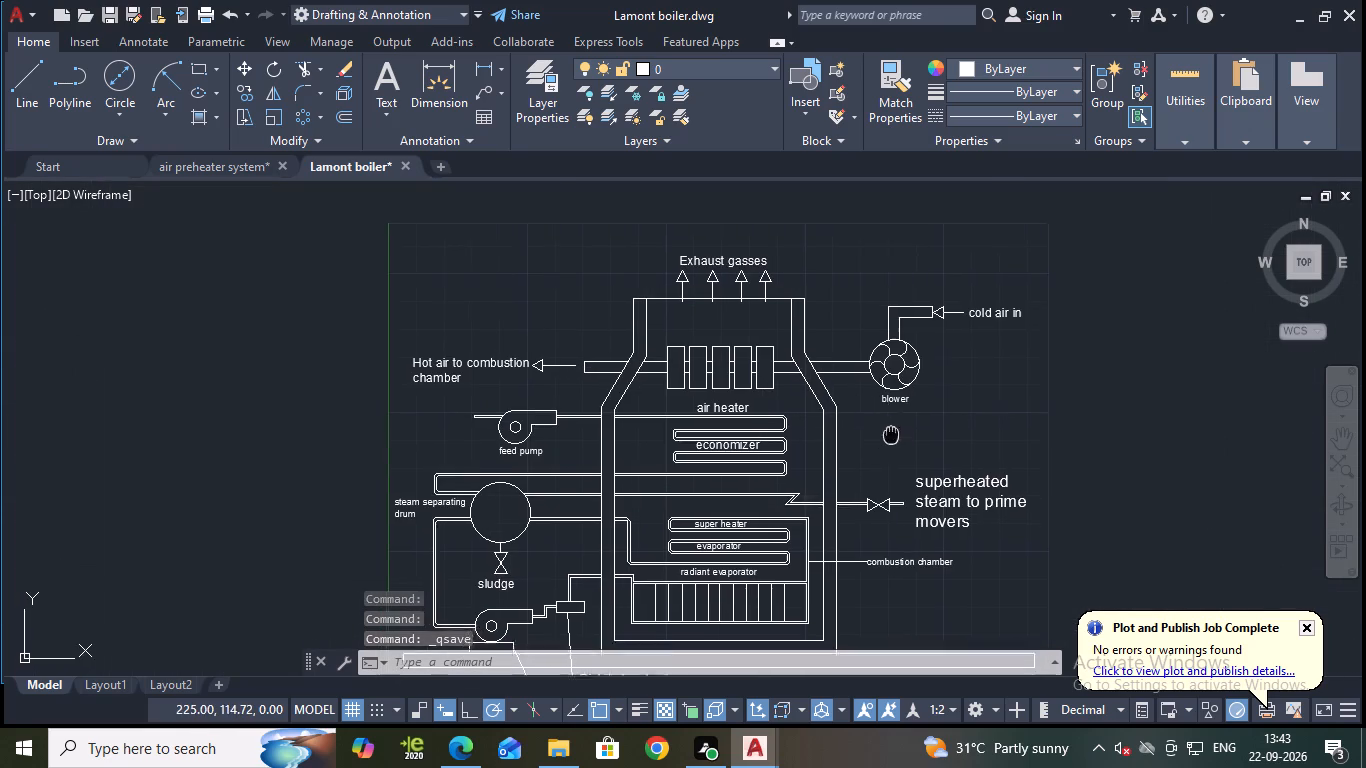
middle_click_drag(915, 398, 930, 381)
middle_click(938, 367)
middle_click(942, 361)
key("ctrl+s")
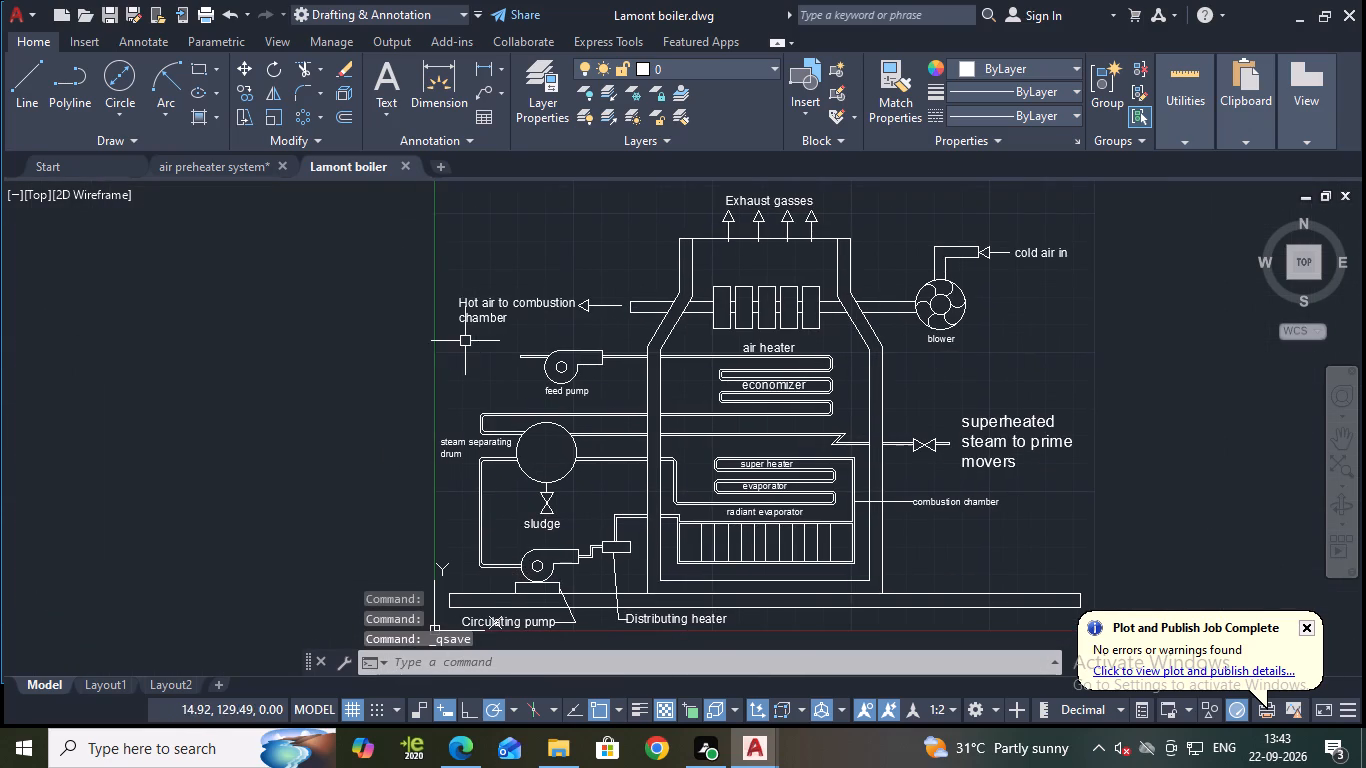
Copy the "Hot air to combustion chamber" label and paste it just below the original, beside the feed pump inlet.
scroll(474, 357, "up", 1)
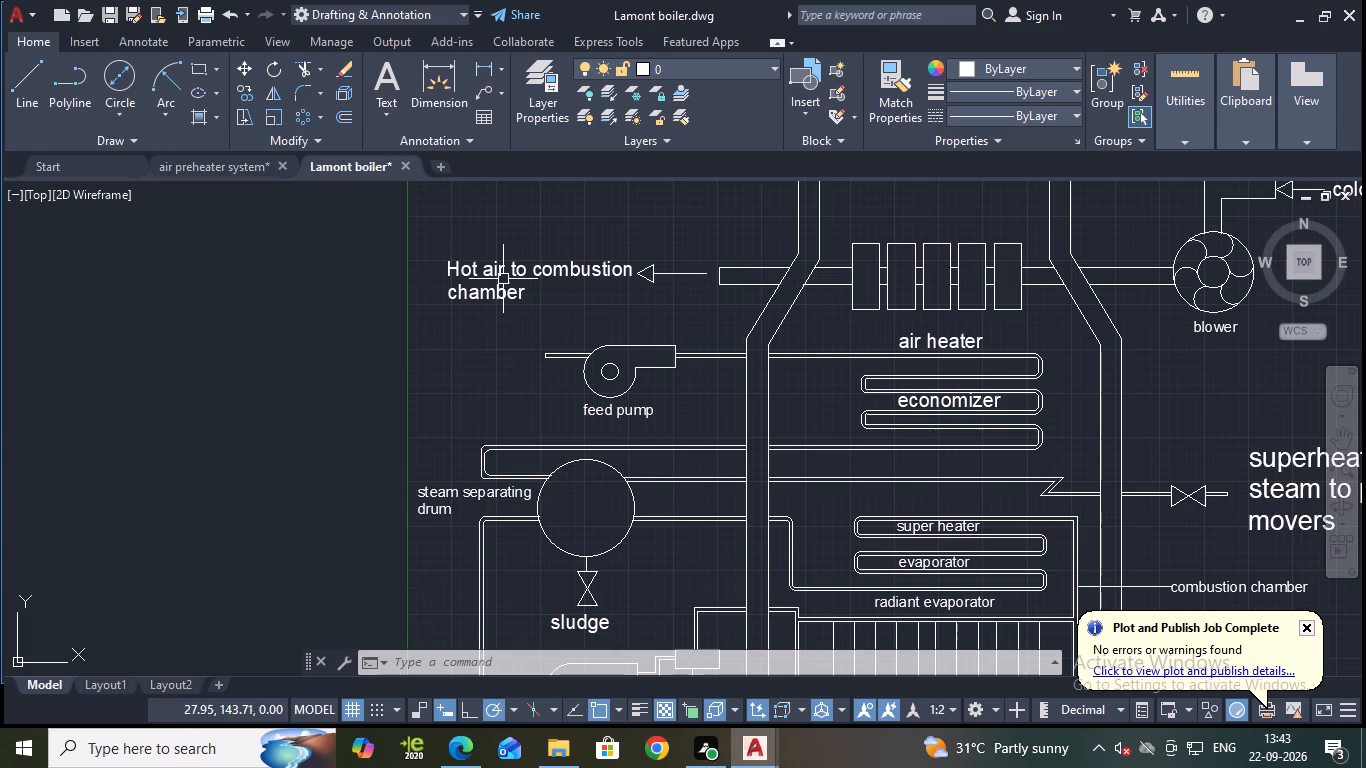
left_click(503, 279)
key("ctrl+c")
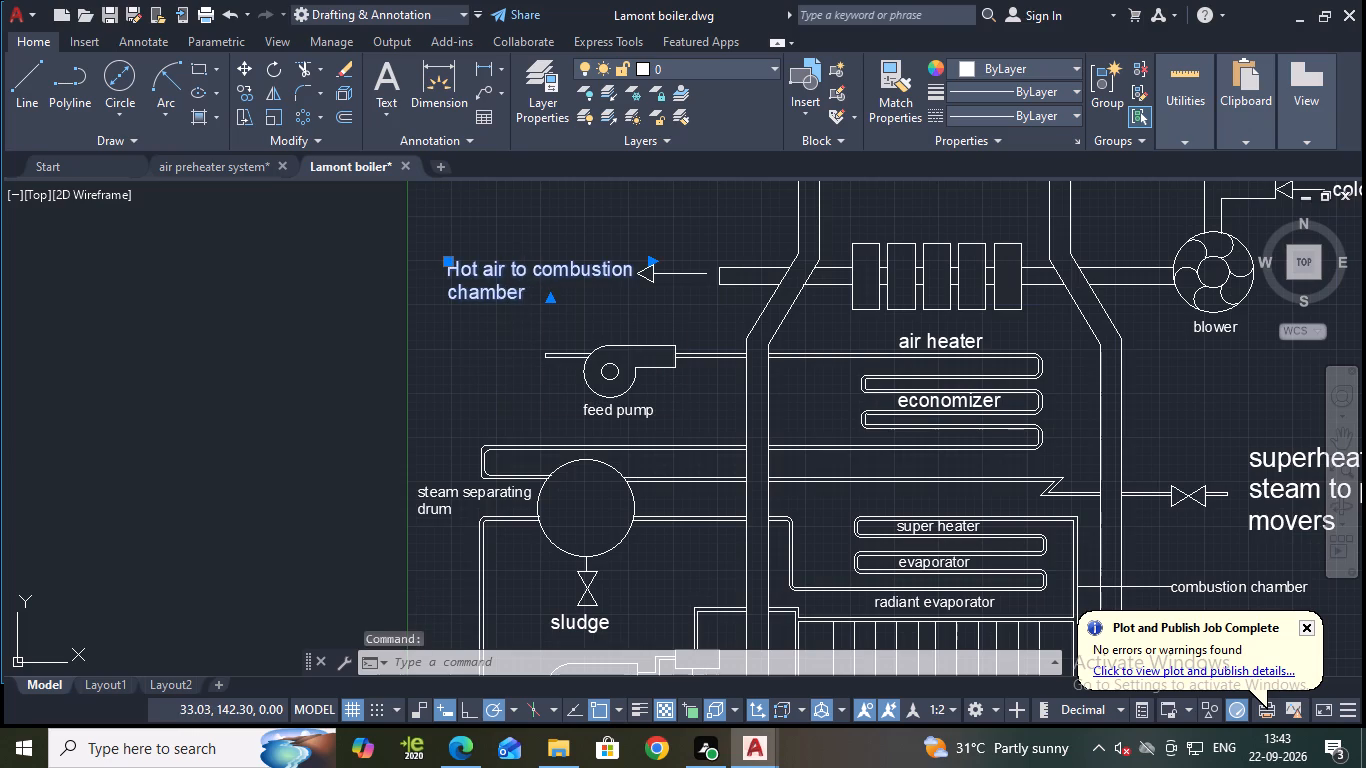
key("v")
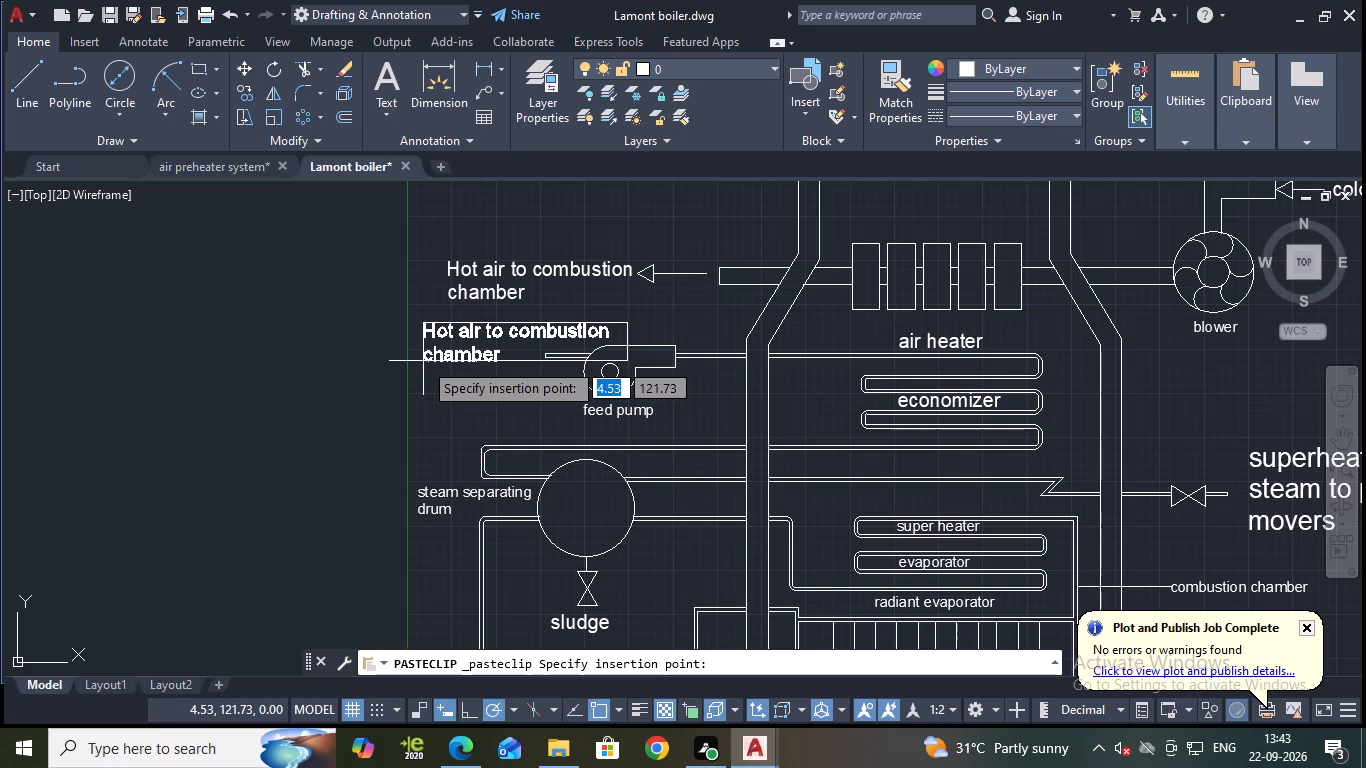
left_click(423, 361)
Replace the text of the pasted label beside the feed pump with "water from hot well".
scroll(489, 340, "up", 2)
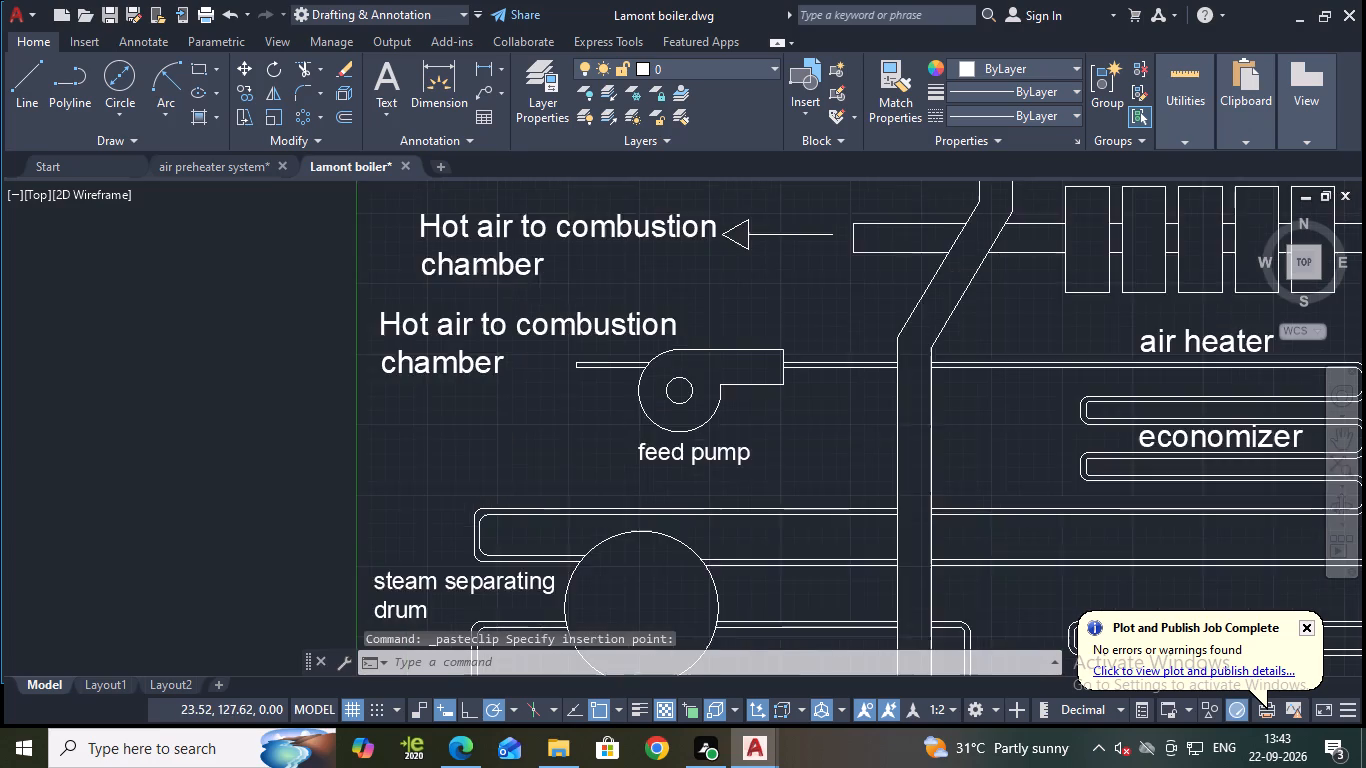
double_click(489, 335)
left_click(538, 393)
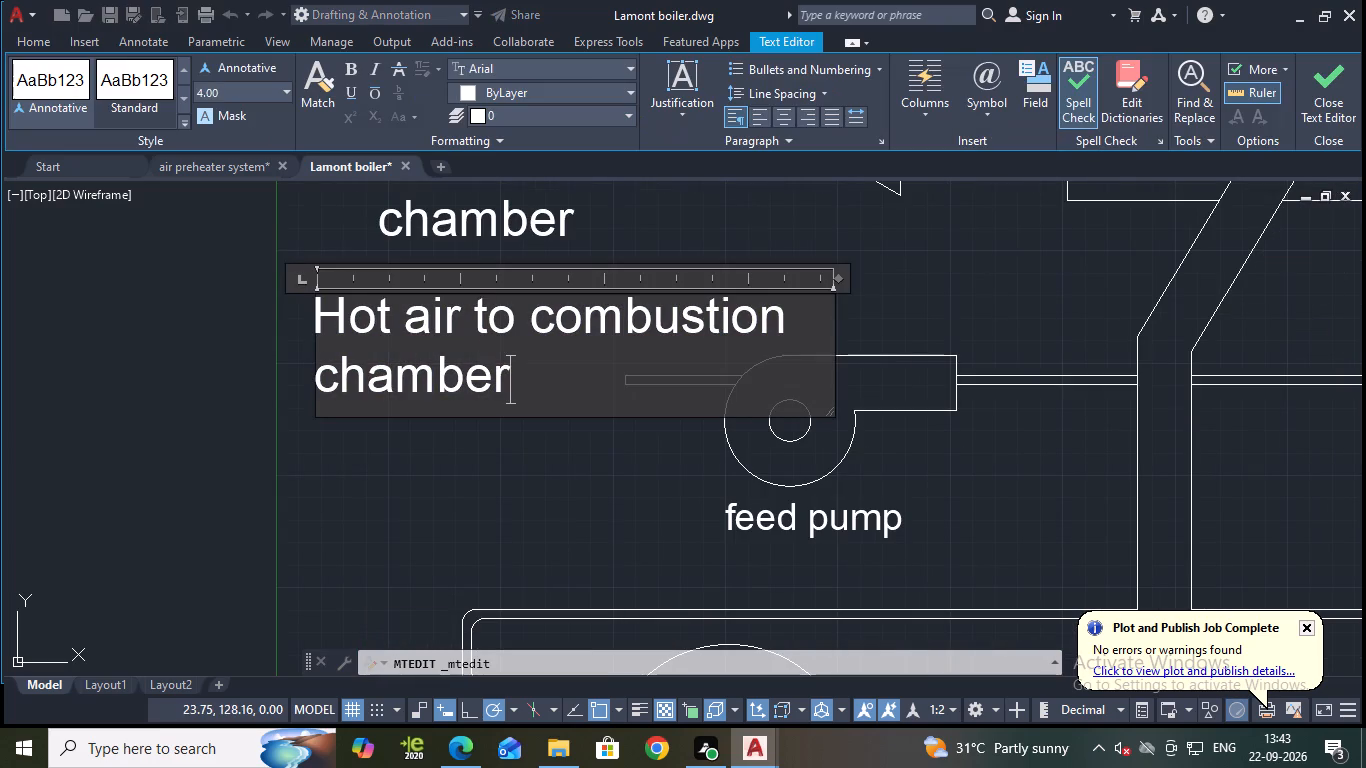
key("BackSpace")
key("BackSpace")
key("BackSpace")
key("BackSpace")
key("BackSpace")
key("BackSpace")
key("BackSpace")
key("BackSpace")
key("BackSpace")
key("BackSpace")
key("BackSpace")
key("BackSpace")
key("BackSpace")
key("BackSpace")
key("BackSpace")
key("BackSpace")
key("BackSpace")
key("BackSpace")
key("BackSpace")
key("BackSpace")
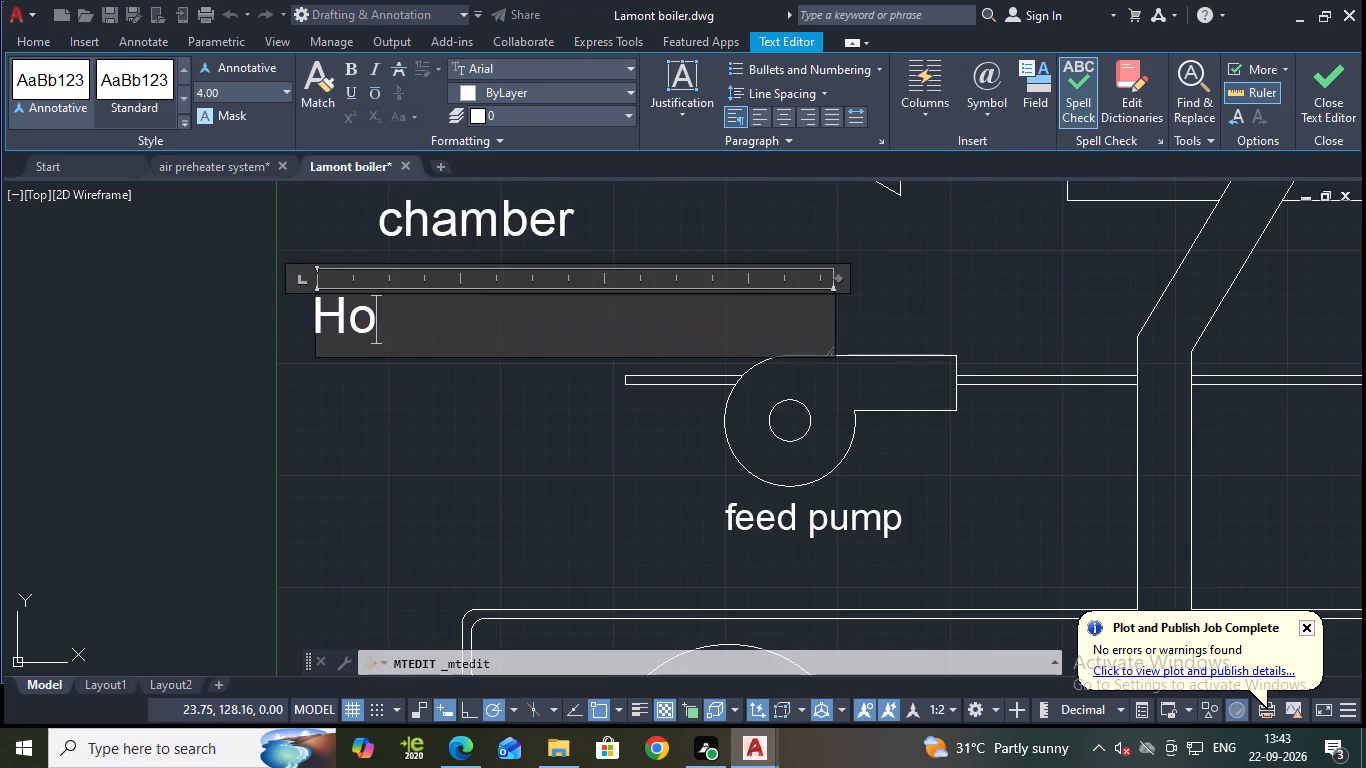
key("BackSpace")
key("BackSpace")
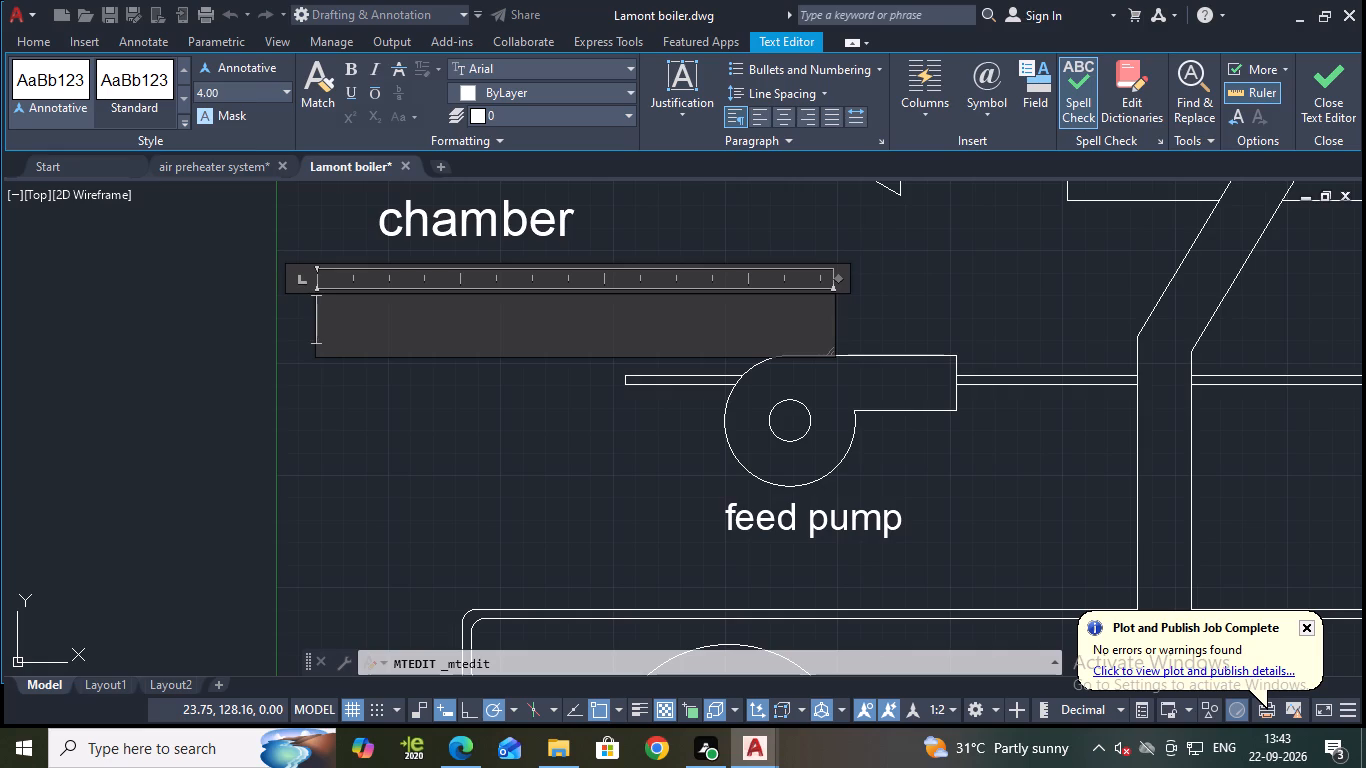
type("water")
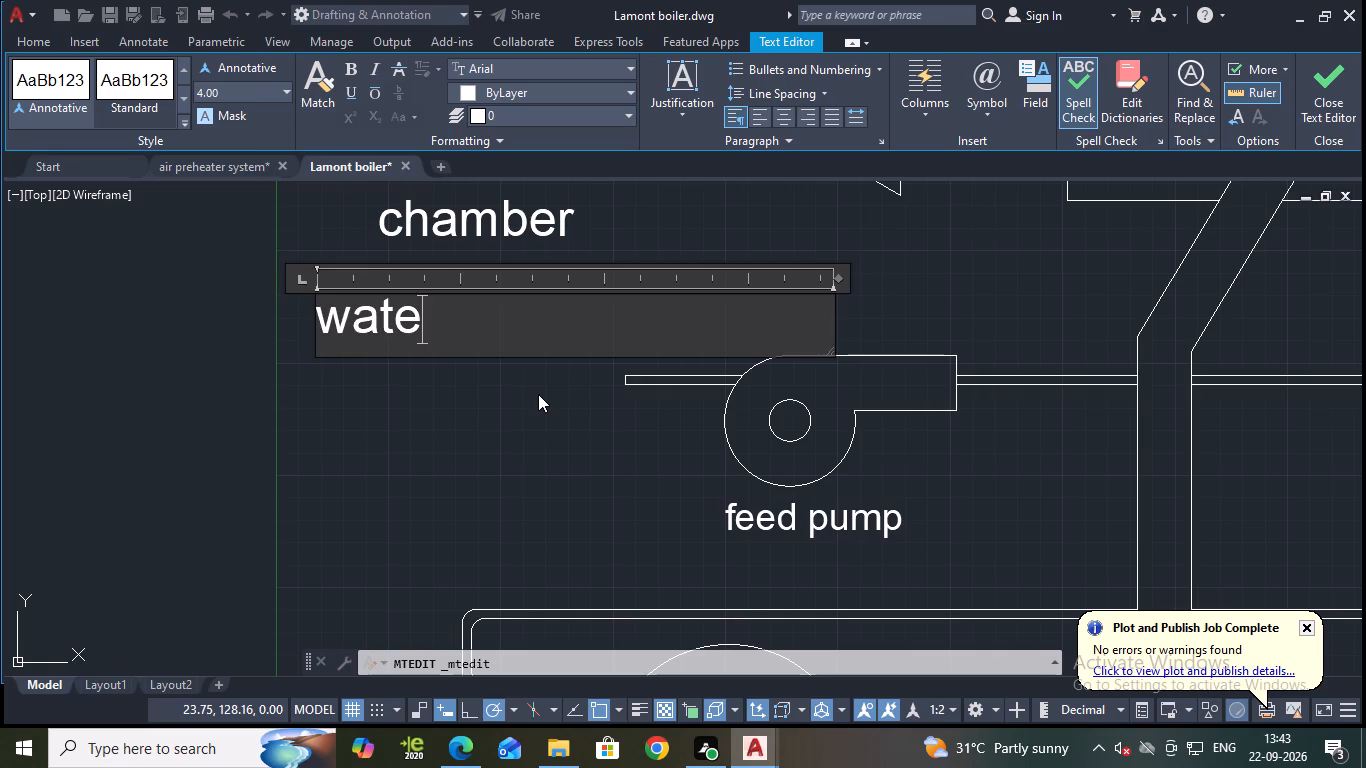
key("space")
type("from")
key("space")
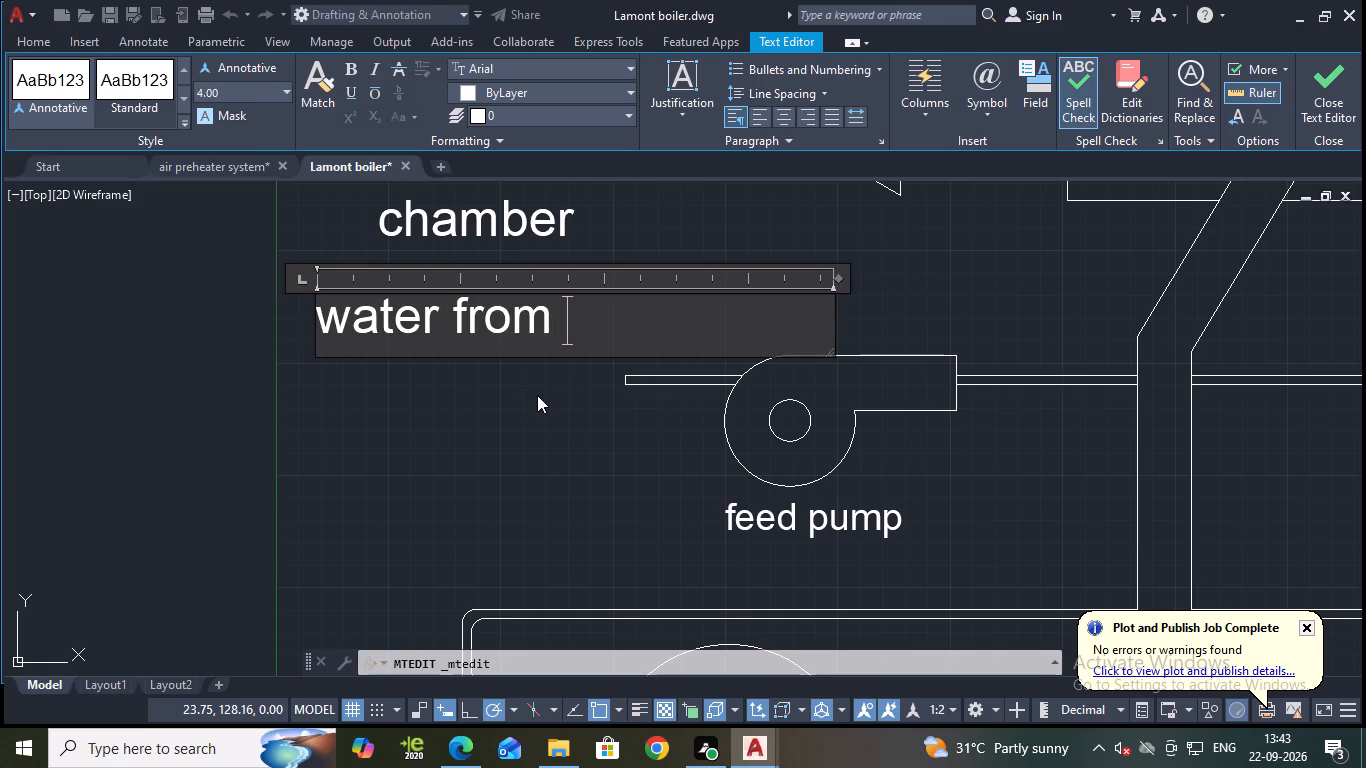
type("hot")
key("space")
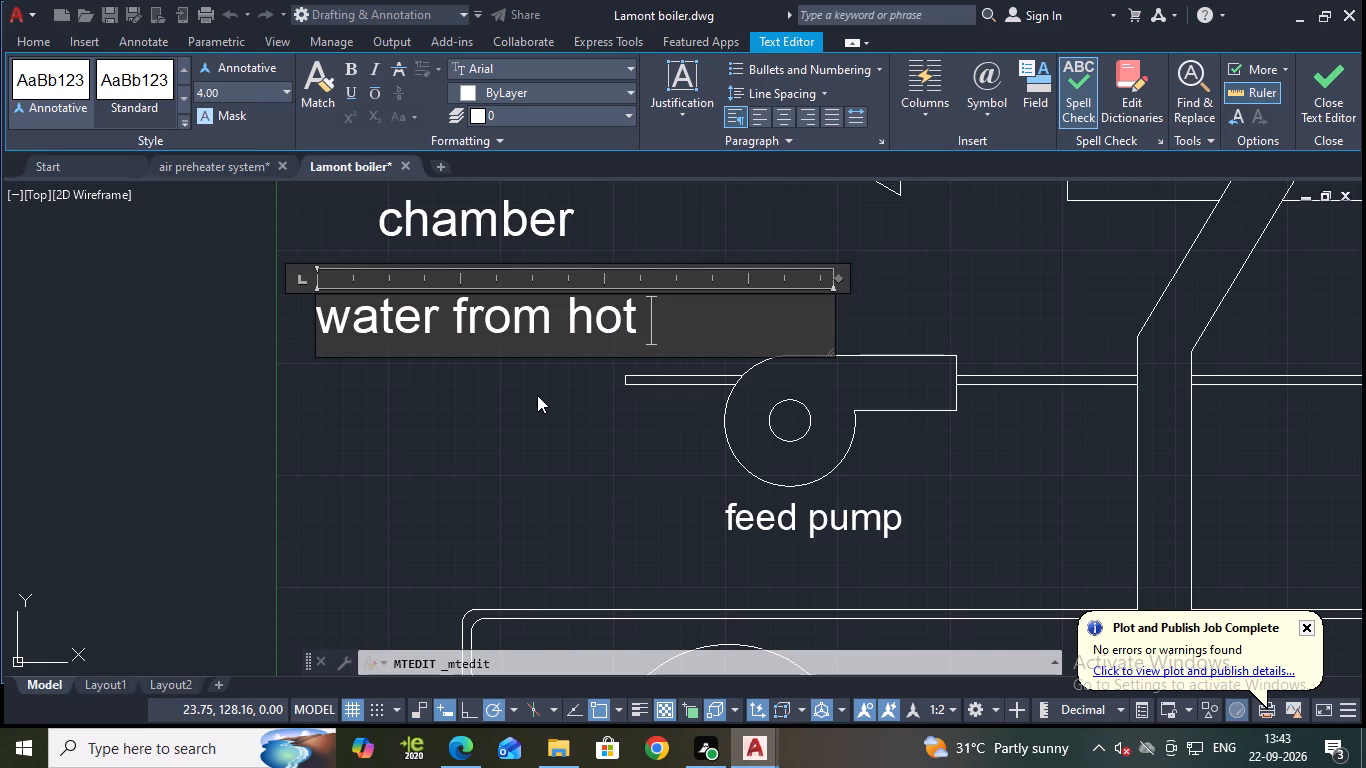
type("well")
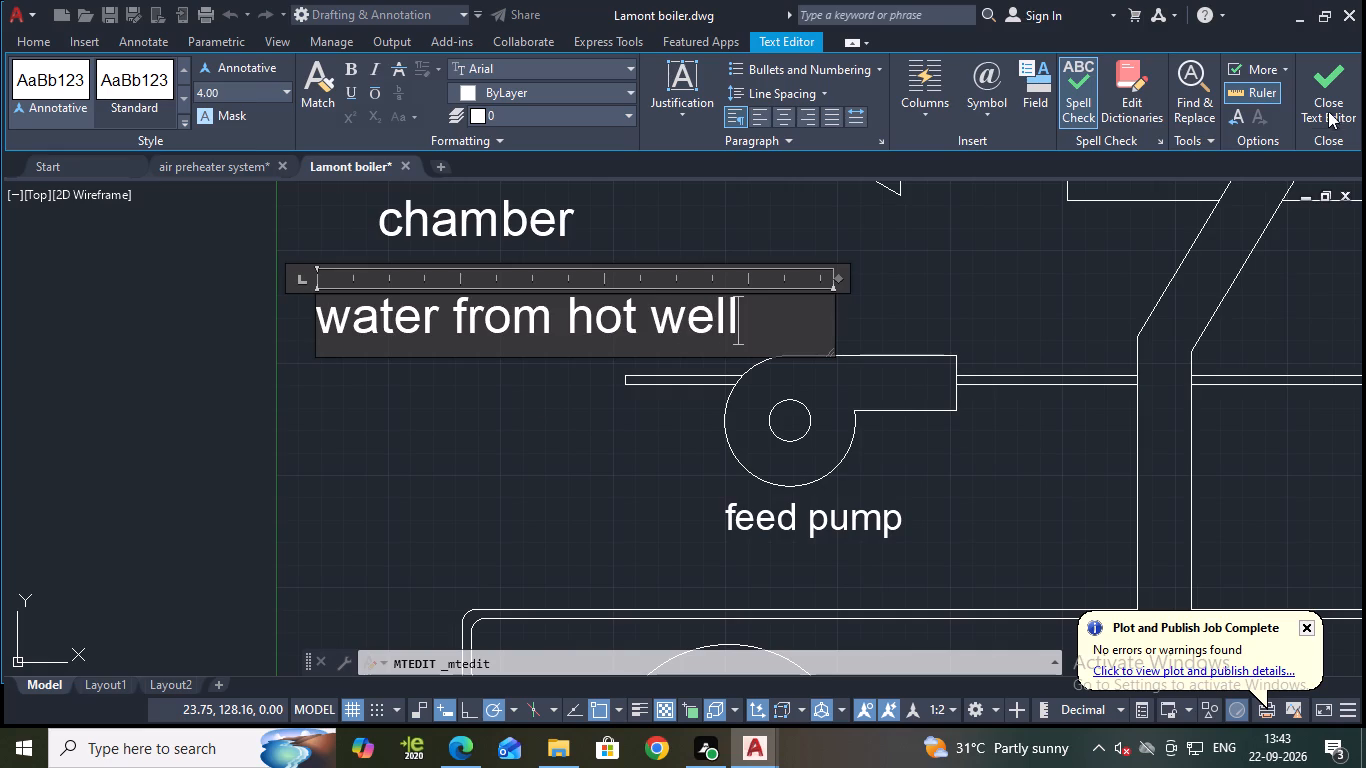
left_click(1328, 109)
Move the "water from hot well" label slightly down and to the left, closer to the feed pump inlet pipe.
left_click(687, 310)
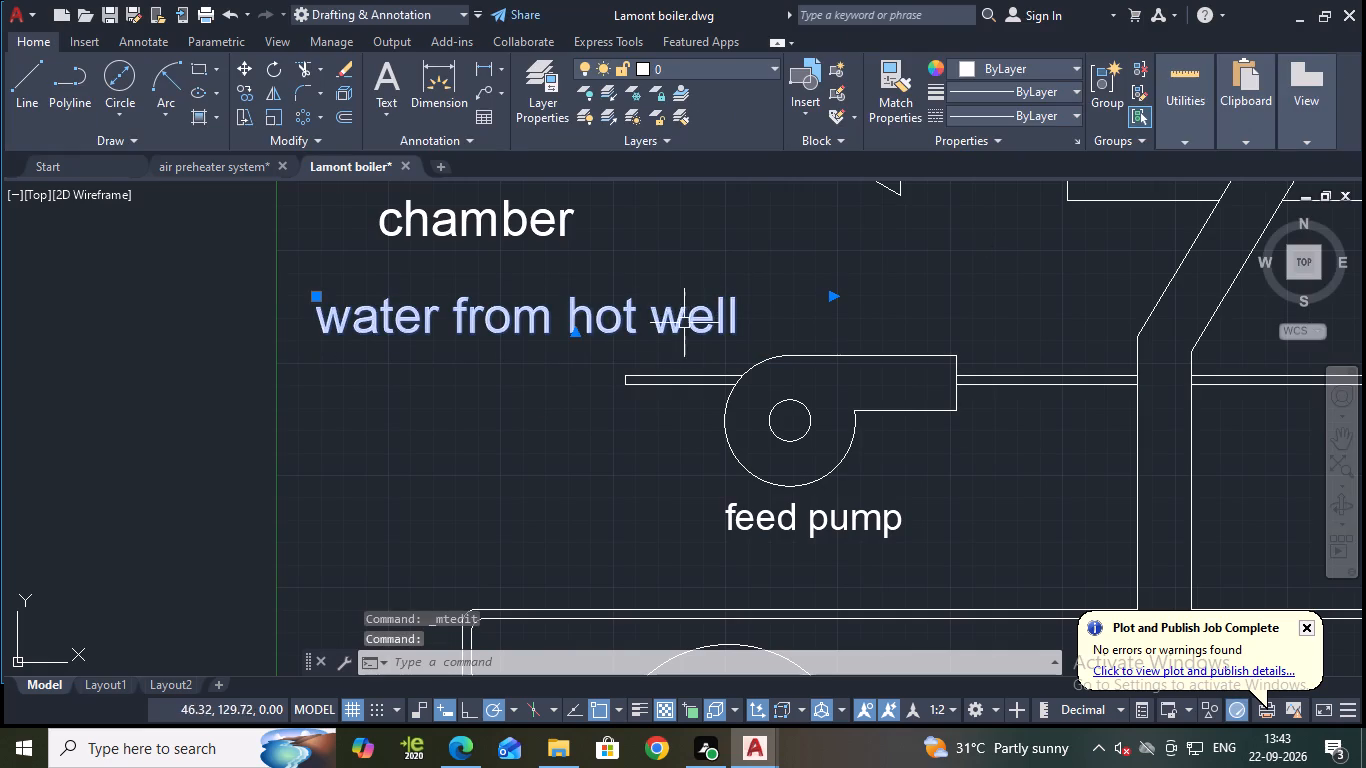
left_click(314, 299)
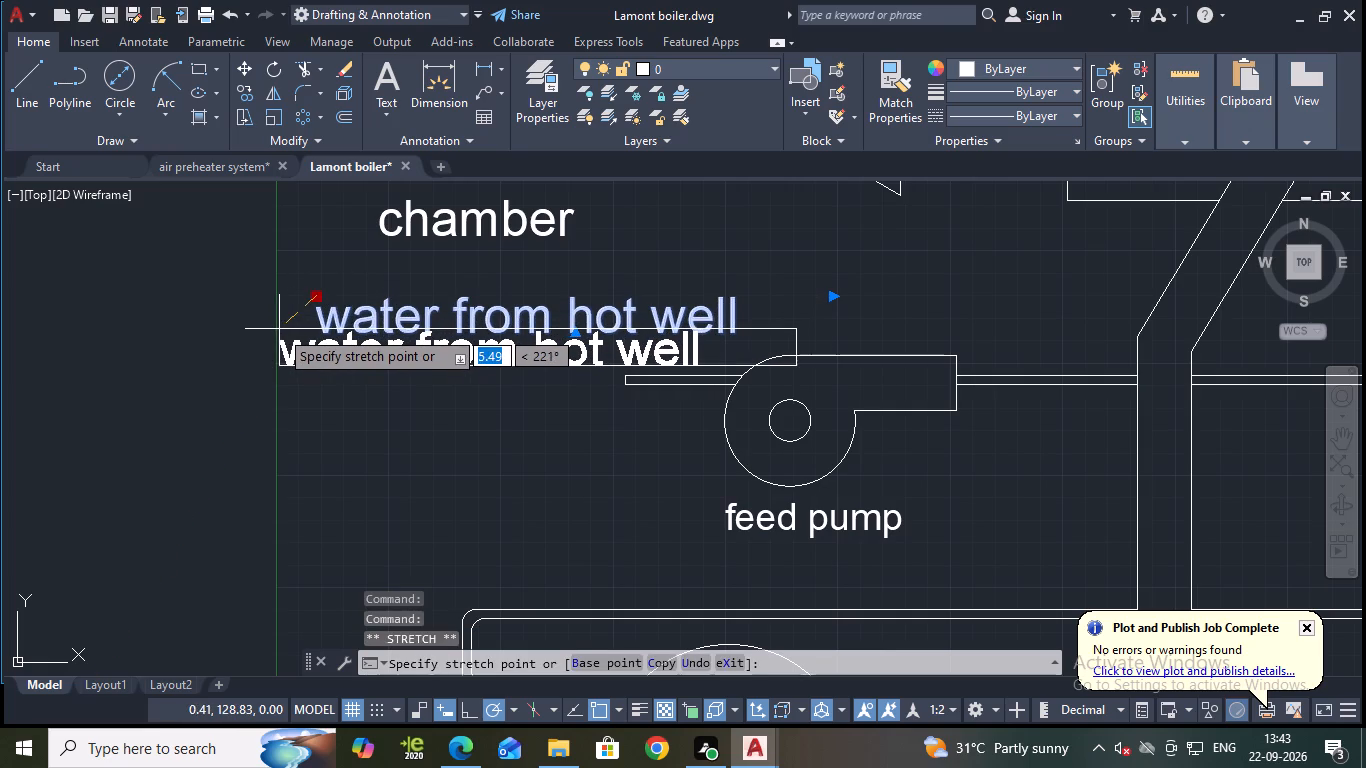
left_click(291, 329)
Break the "water from hot well" label into two lines, with "well" on the second line.
double_click(639, 353)
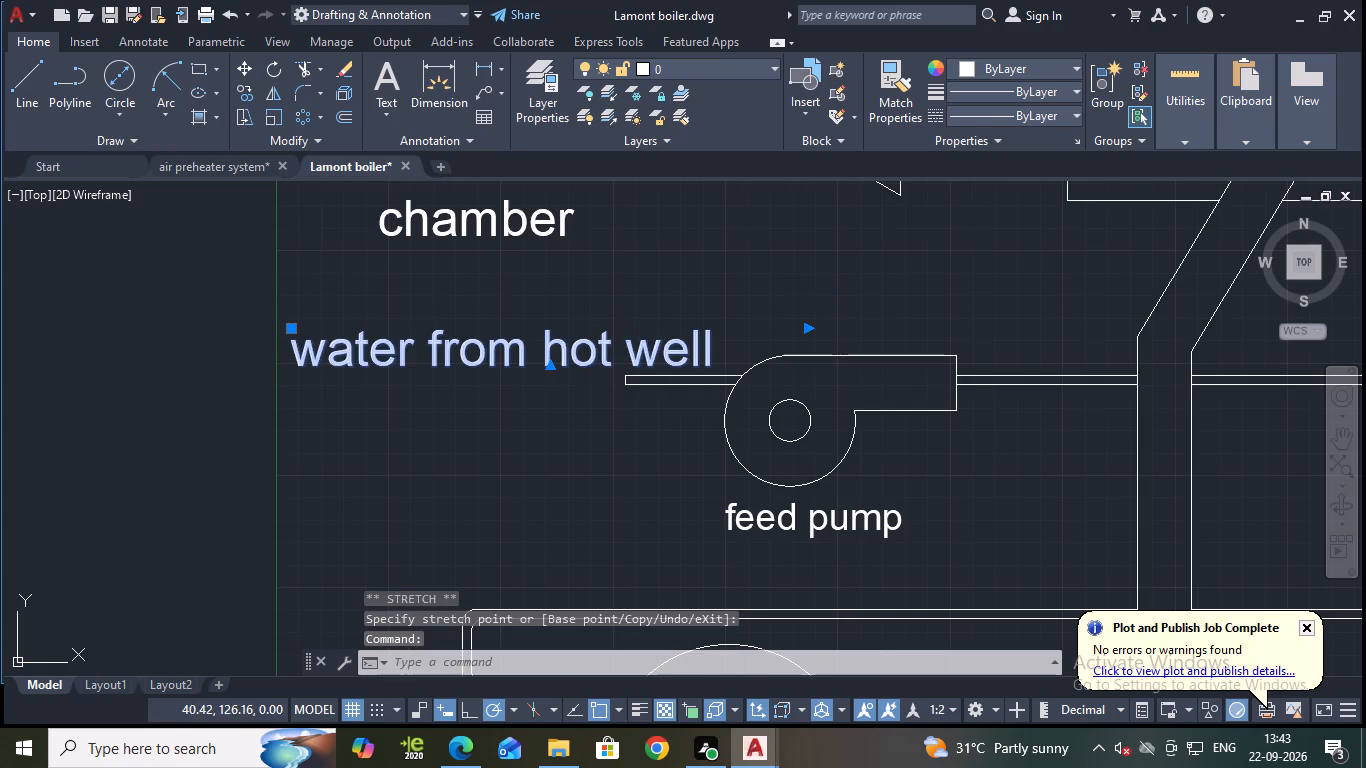
left_click(623, 347)
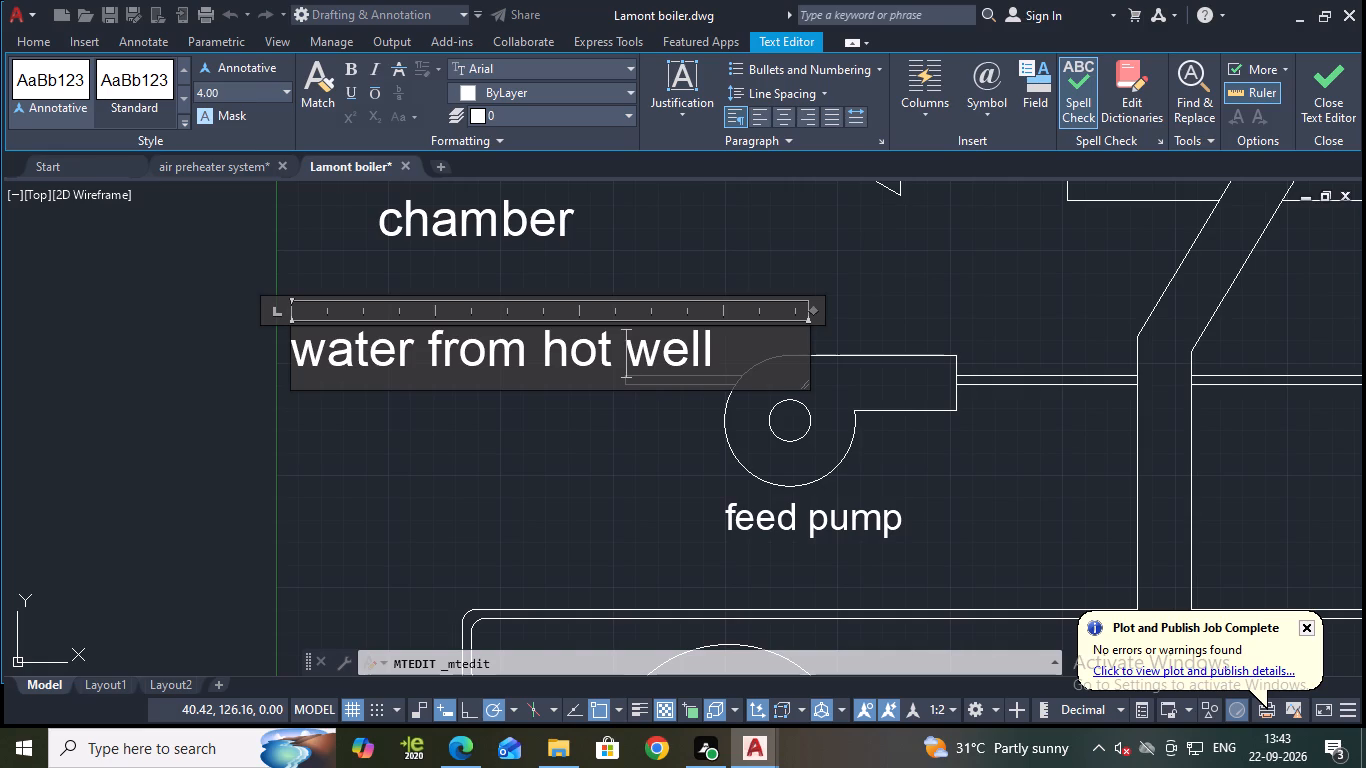
key("Return")
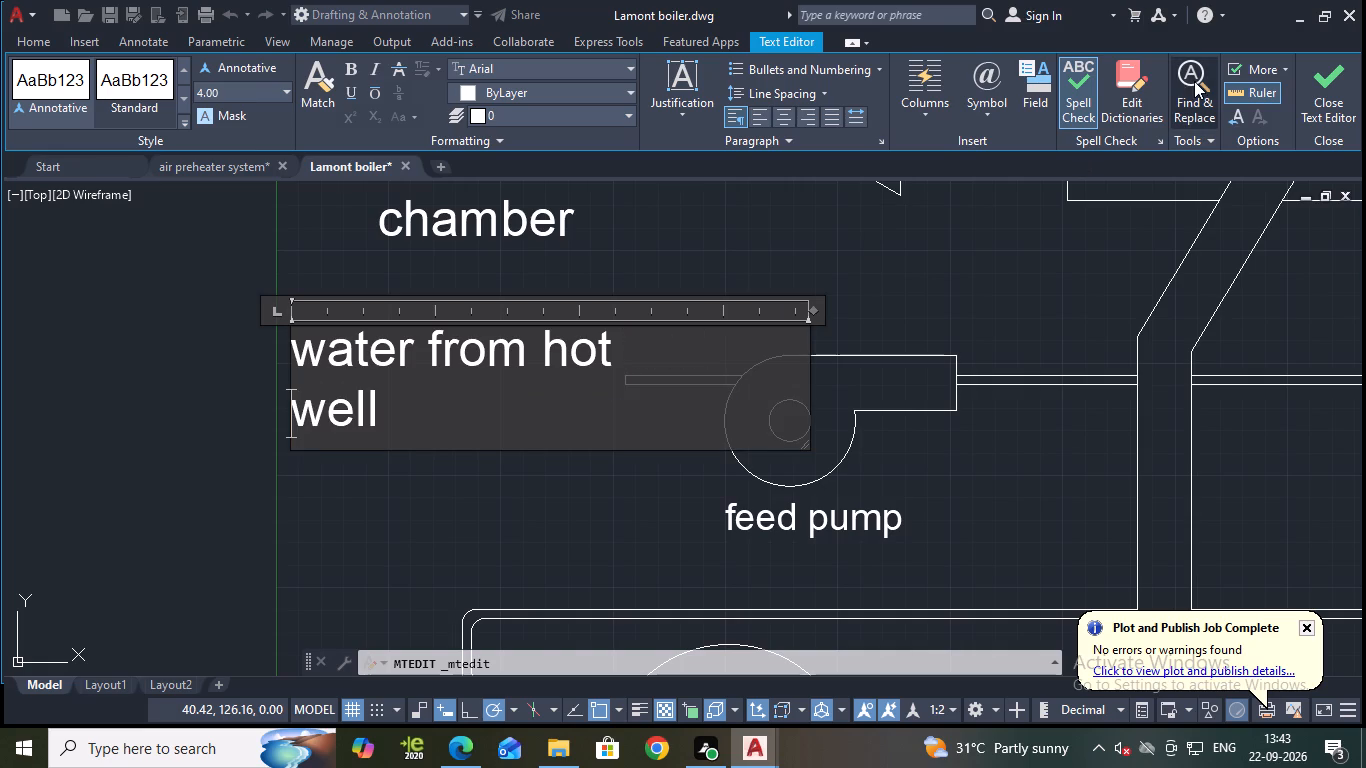
left_click(1307, 87)
Shift the two-line "water from hot well" label slightly to the right, towards the feed pump inlet pipe.
left_click(513, 360)
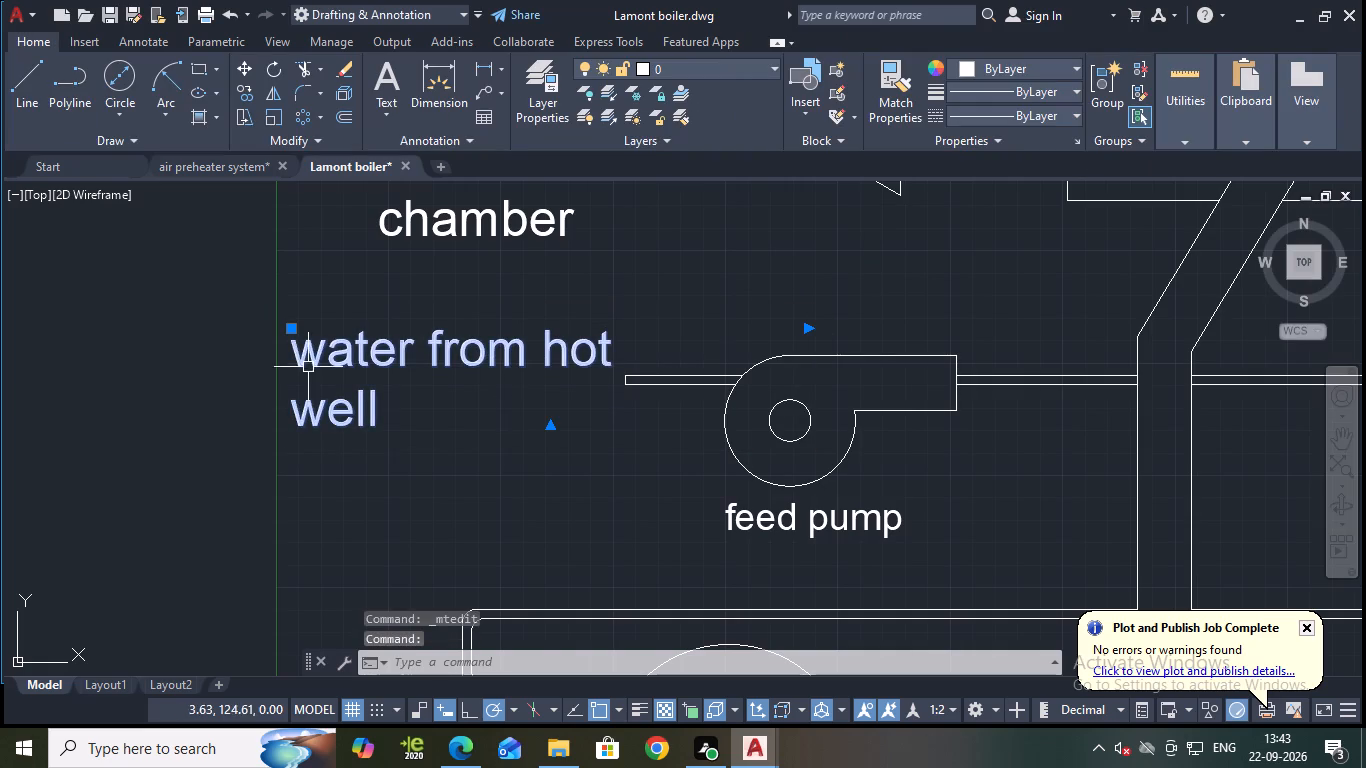
left_click(285, 332)
double_click(291, 332)
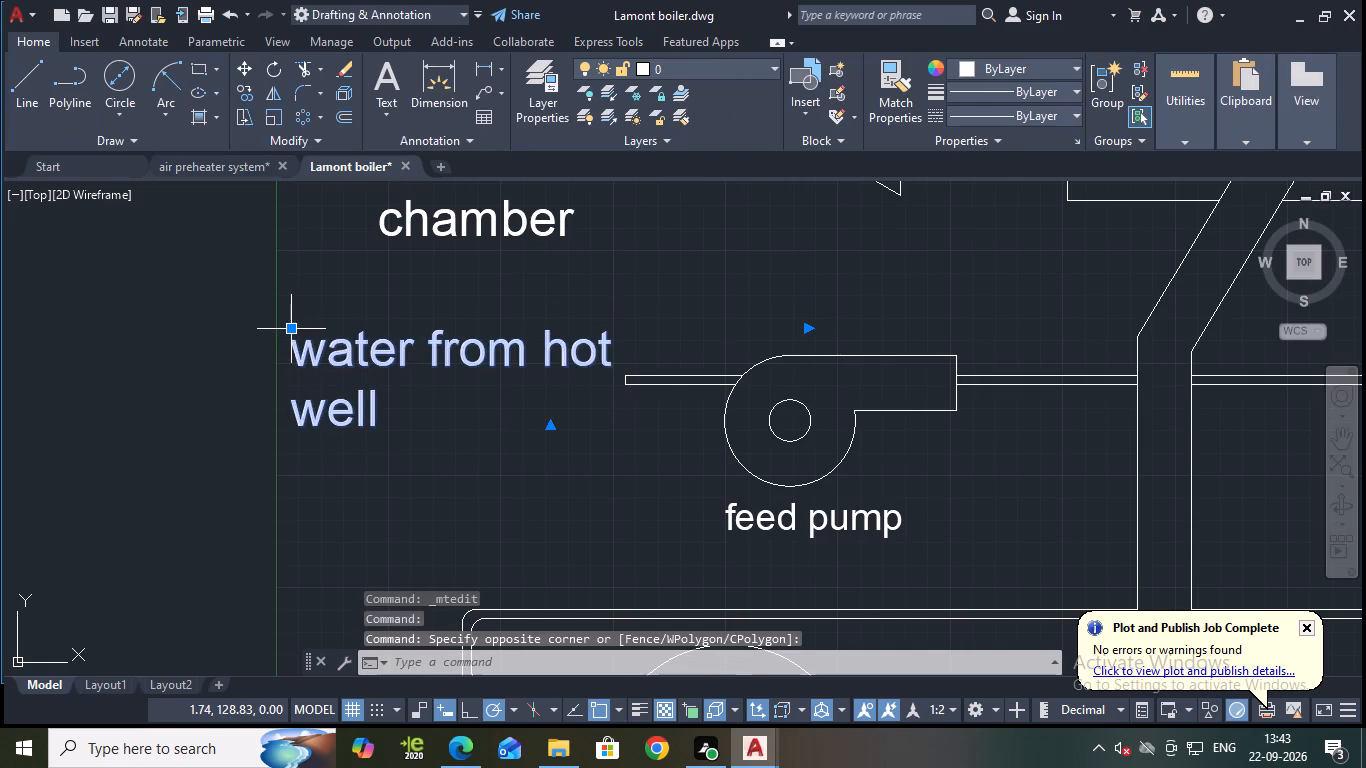
left_click(295, 324)
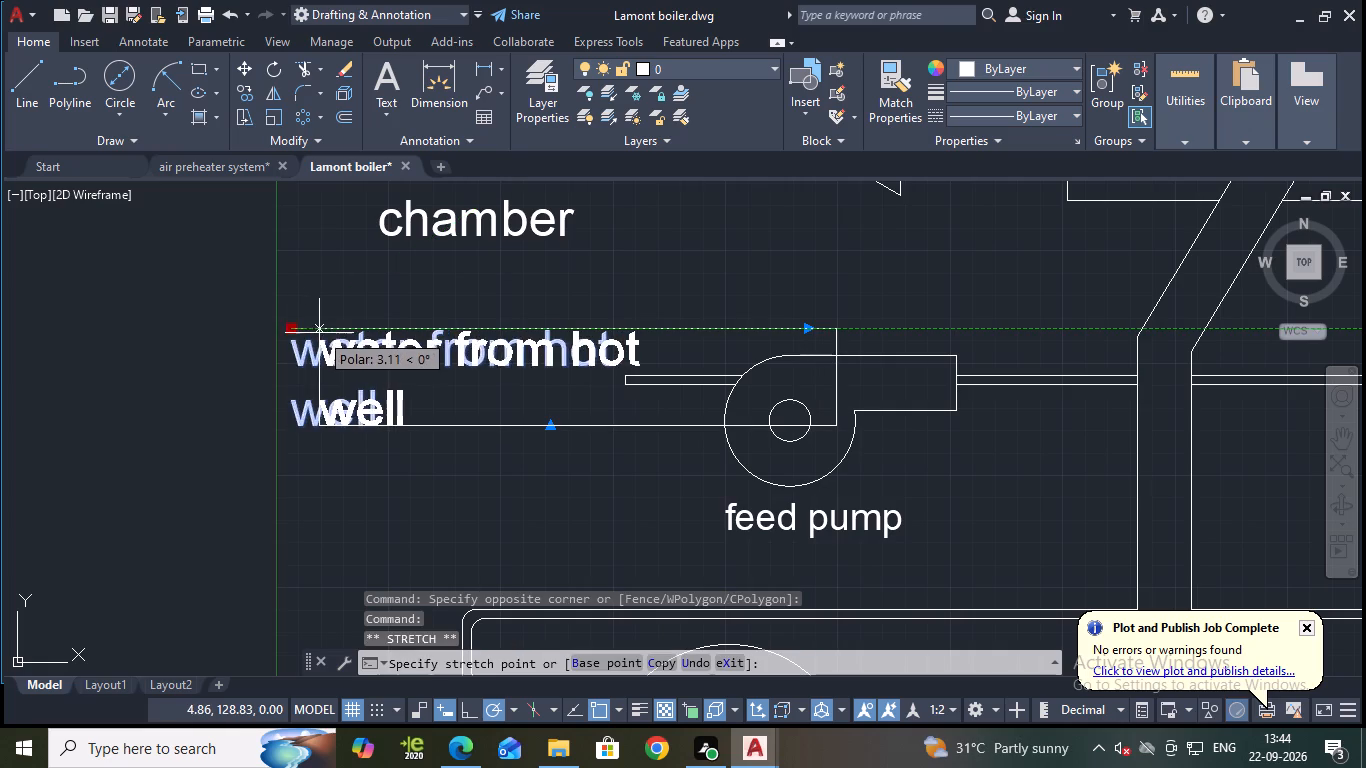
left_click(335, 333)
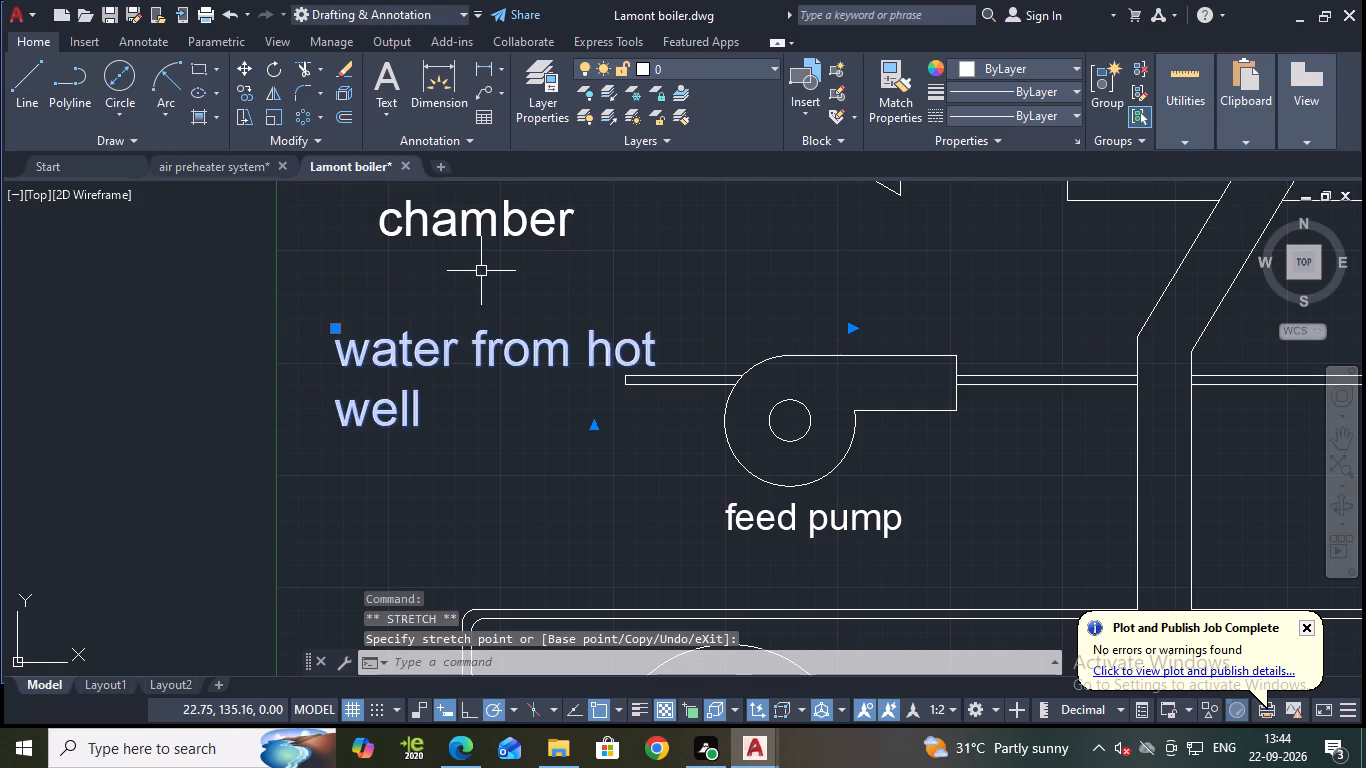
key("Escape")
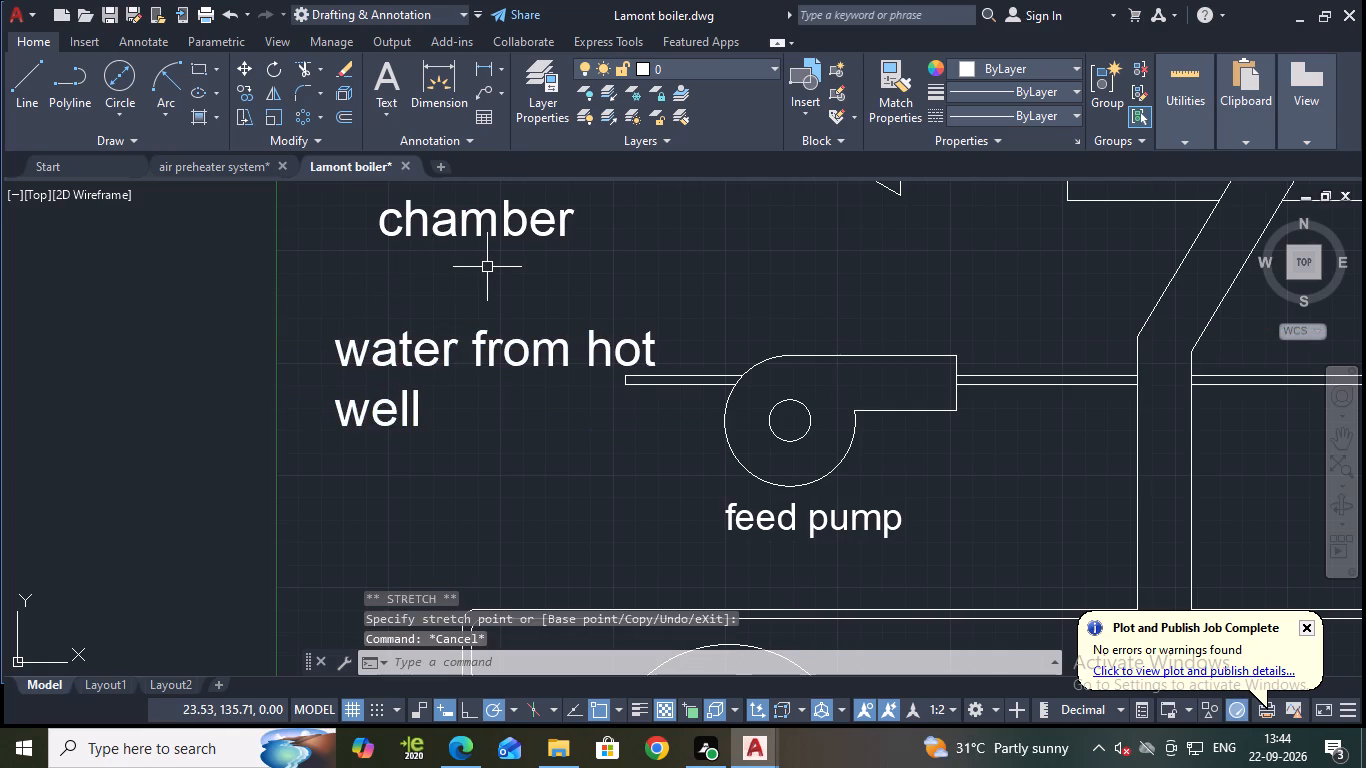
Save the Lamont boiler drawing with the "water from hot well" label in place.
key("ctrl+s")
scroll(485, 293, "down", 2)
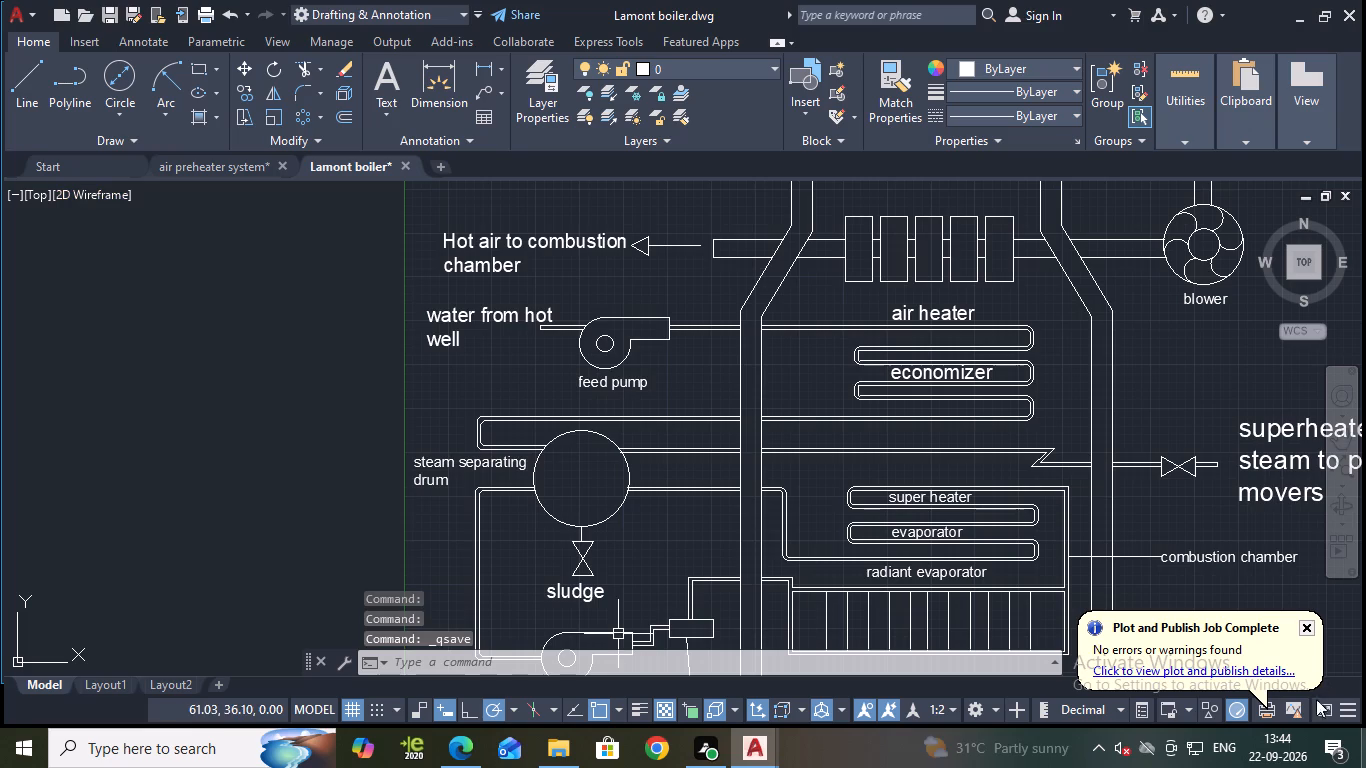
middle_click_drag(1163, 422, 1005, 331)
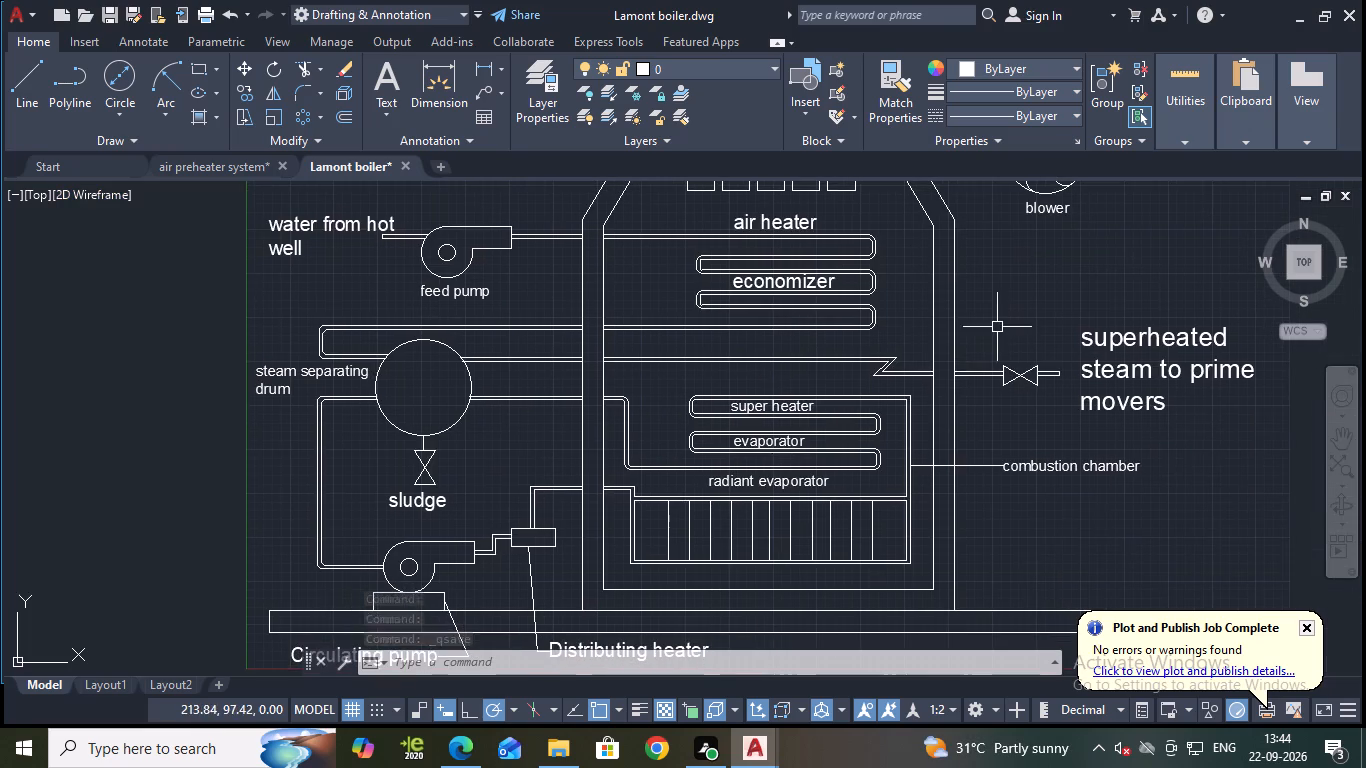
scroll(1036, 351, "down", 1)
middle_click_drag(1036, 300, 1040, 328)
middle_click(1040, 344)
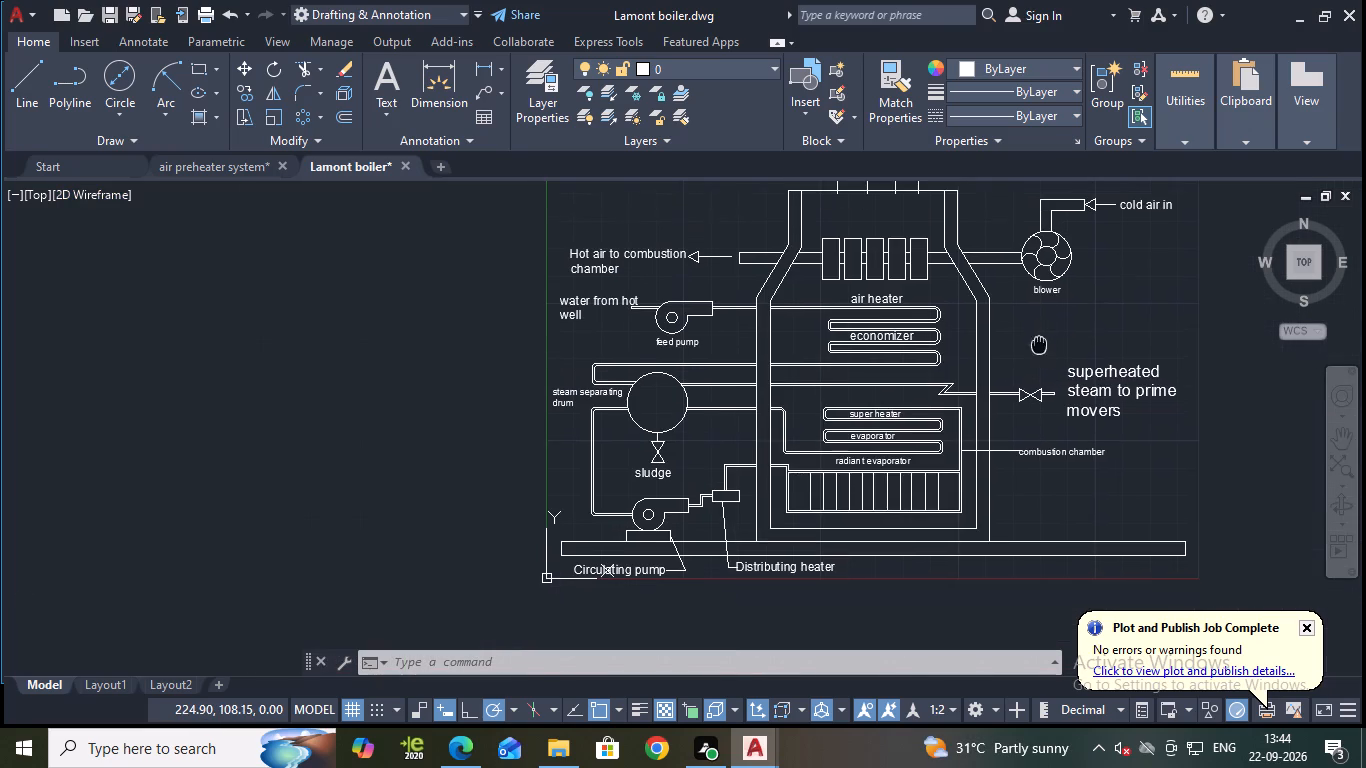
middle_click(1039, 345)
scroll(1039, 381, "down", 1)
scroll(907, 292, "up", 1)
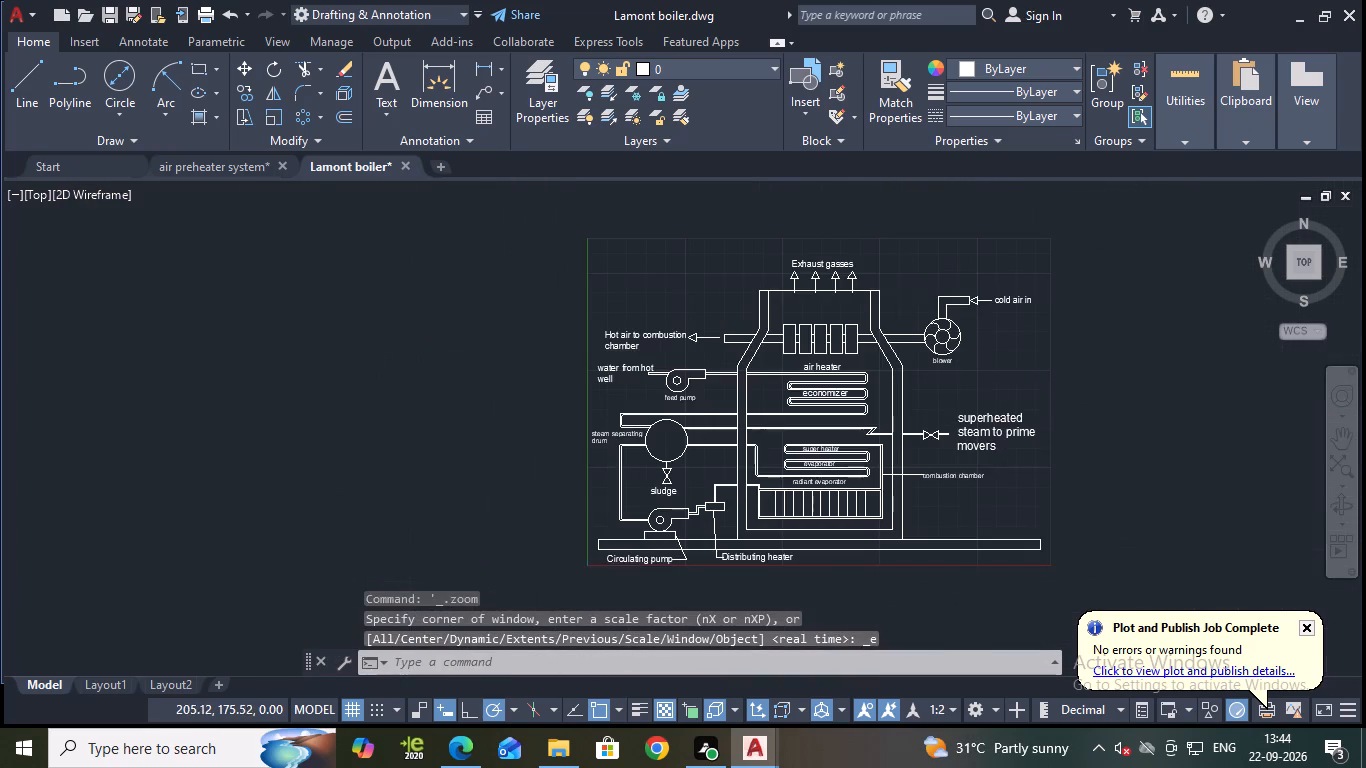
scroll(907, 292, "up", 1)
middle_click_drag(925, 319, 1009, 271)
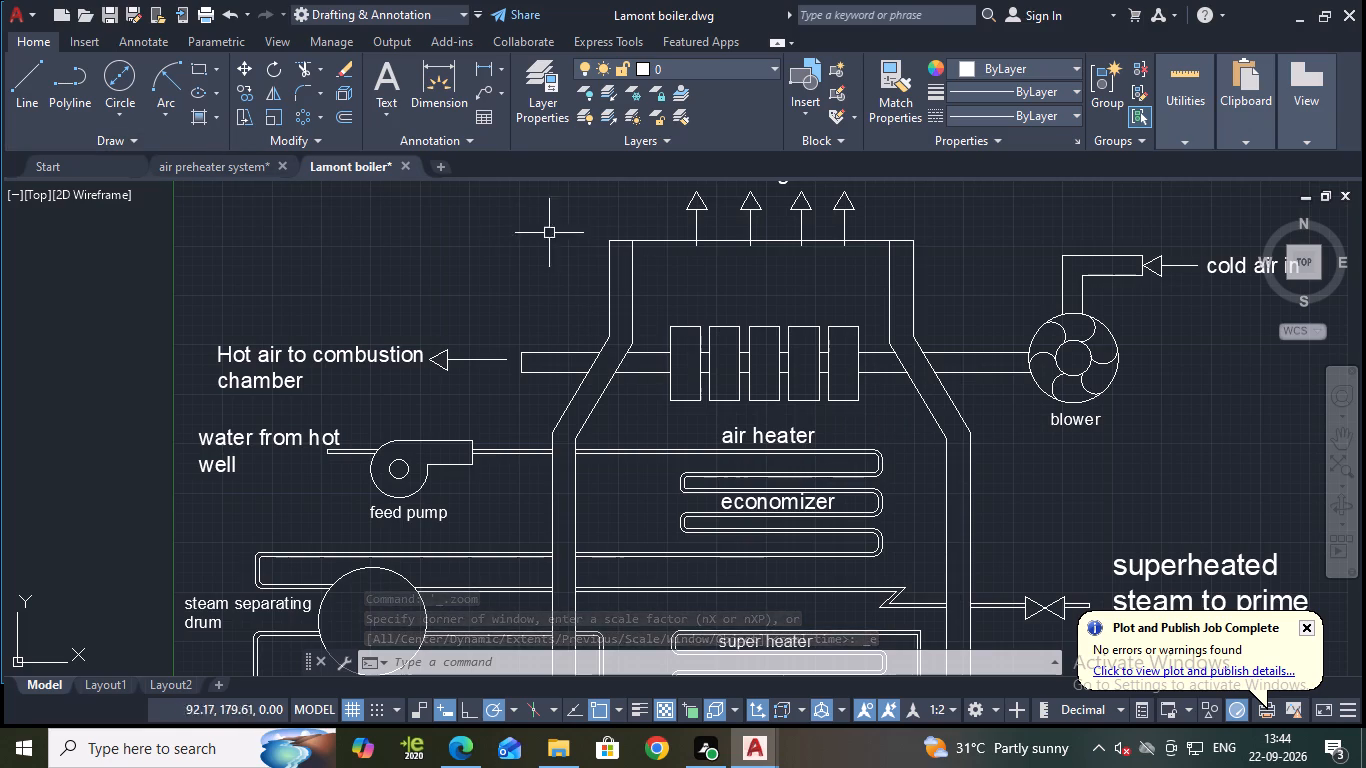
key("ctrl+s")
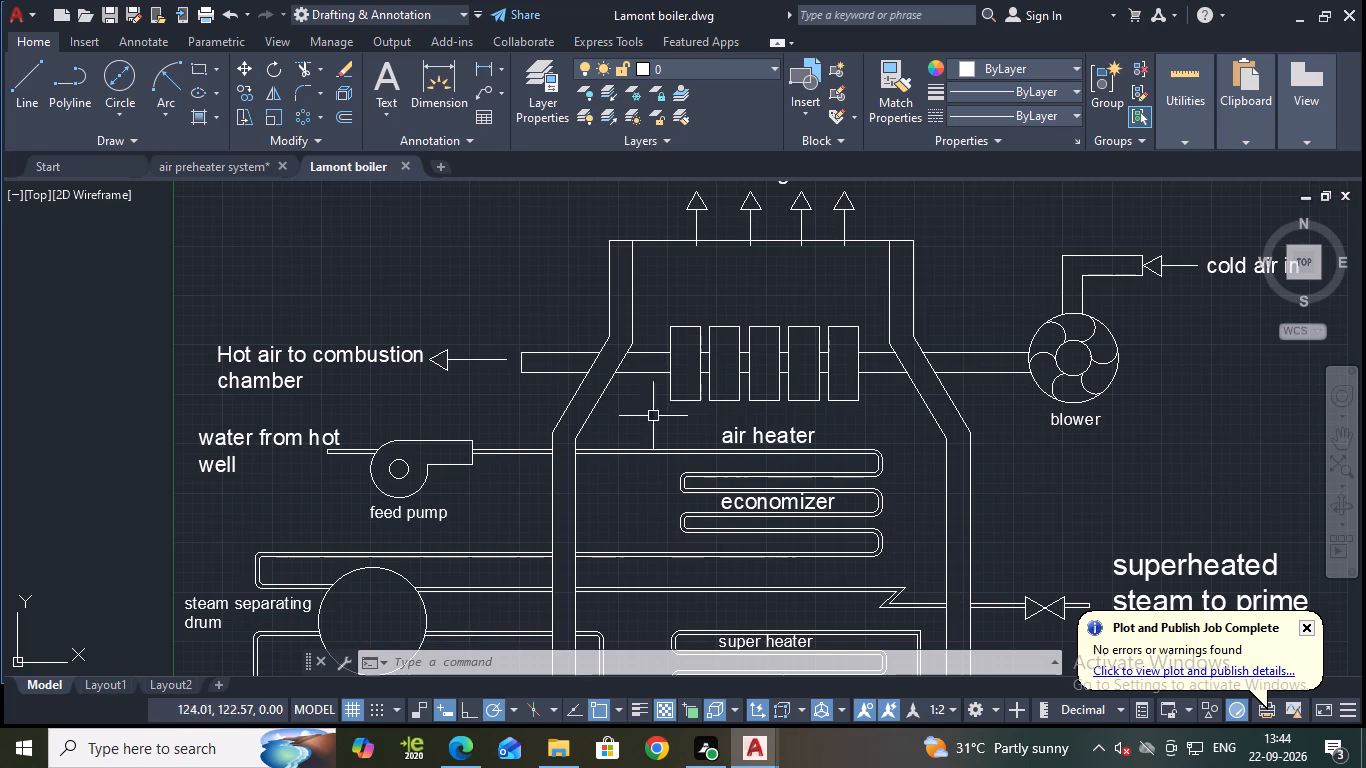
Fill the boiler's outer wall with a gradient hatch, setting both gradient colours to red 205,32,39.
left_click(205, 117)
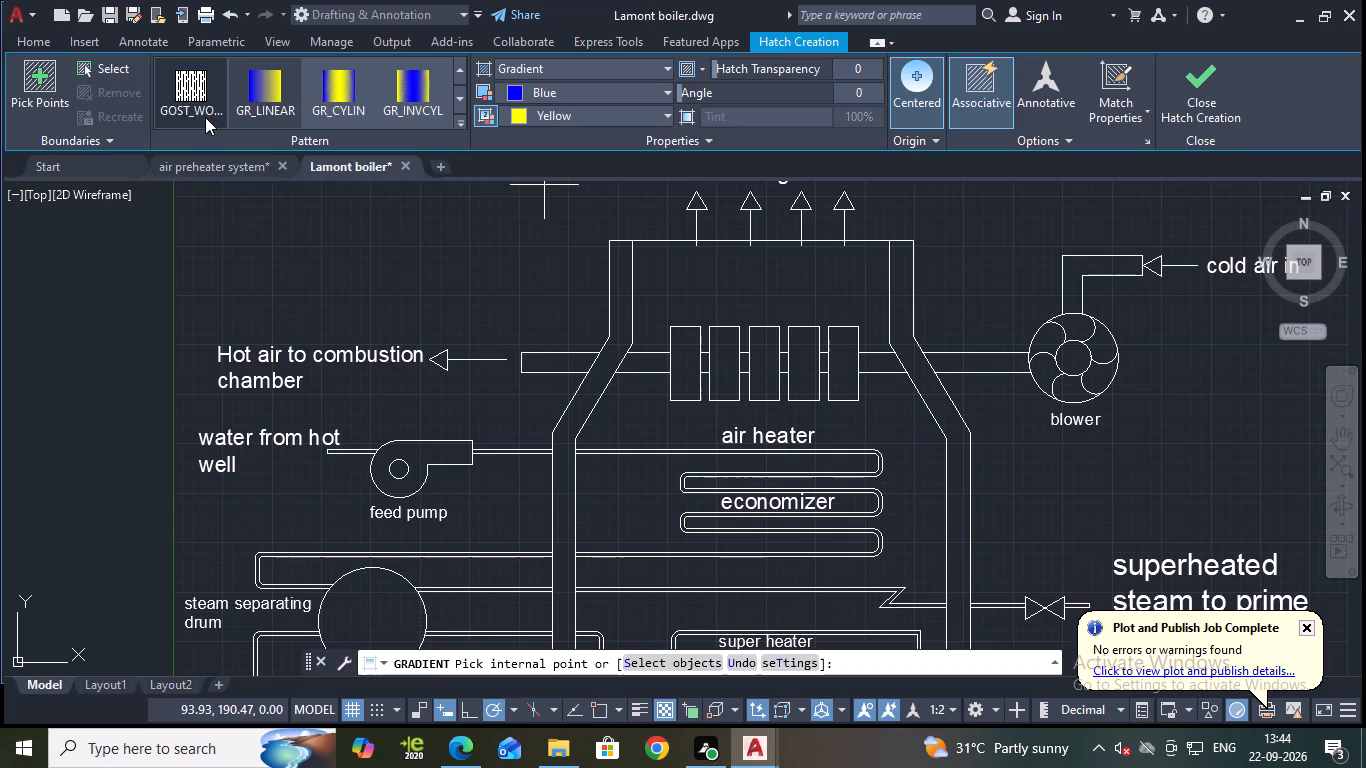
left_click(547, 88)
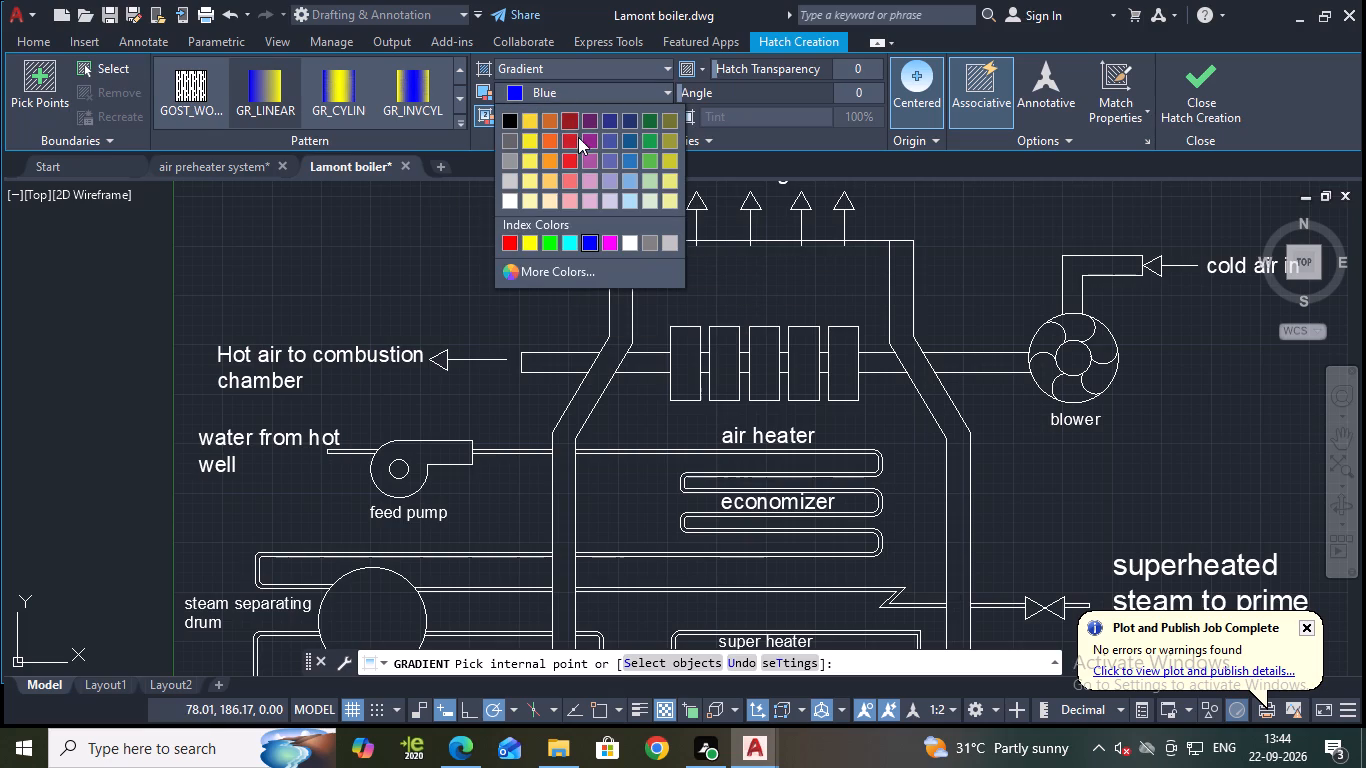
left_click(565, 145)
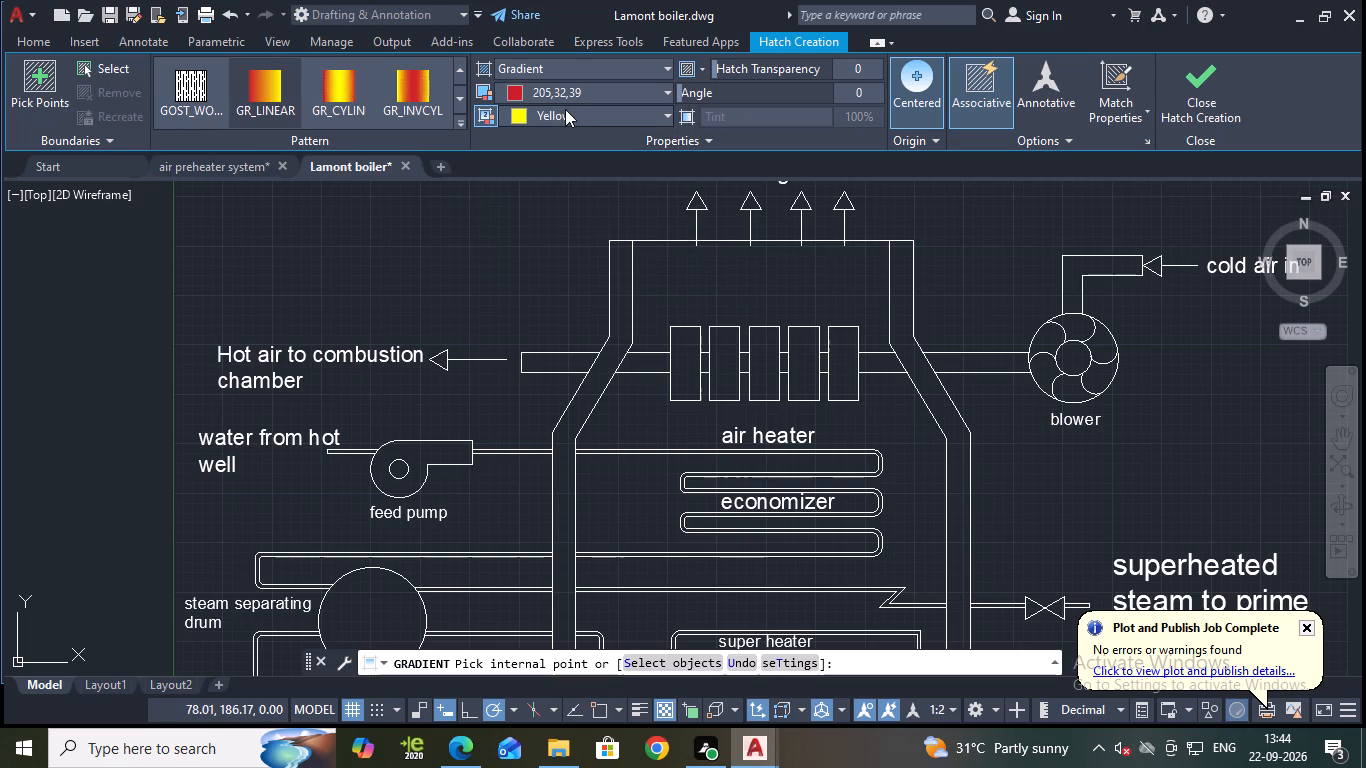
left_click(563, 115)
left_click(566, 160)
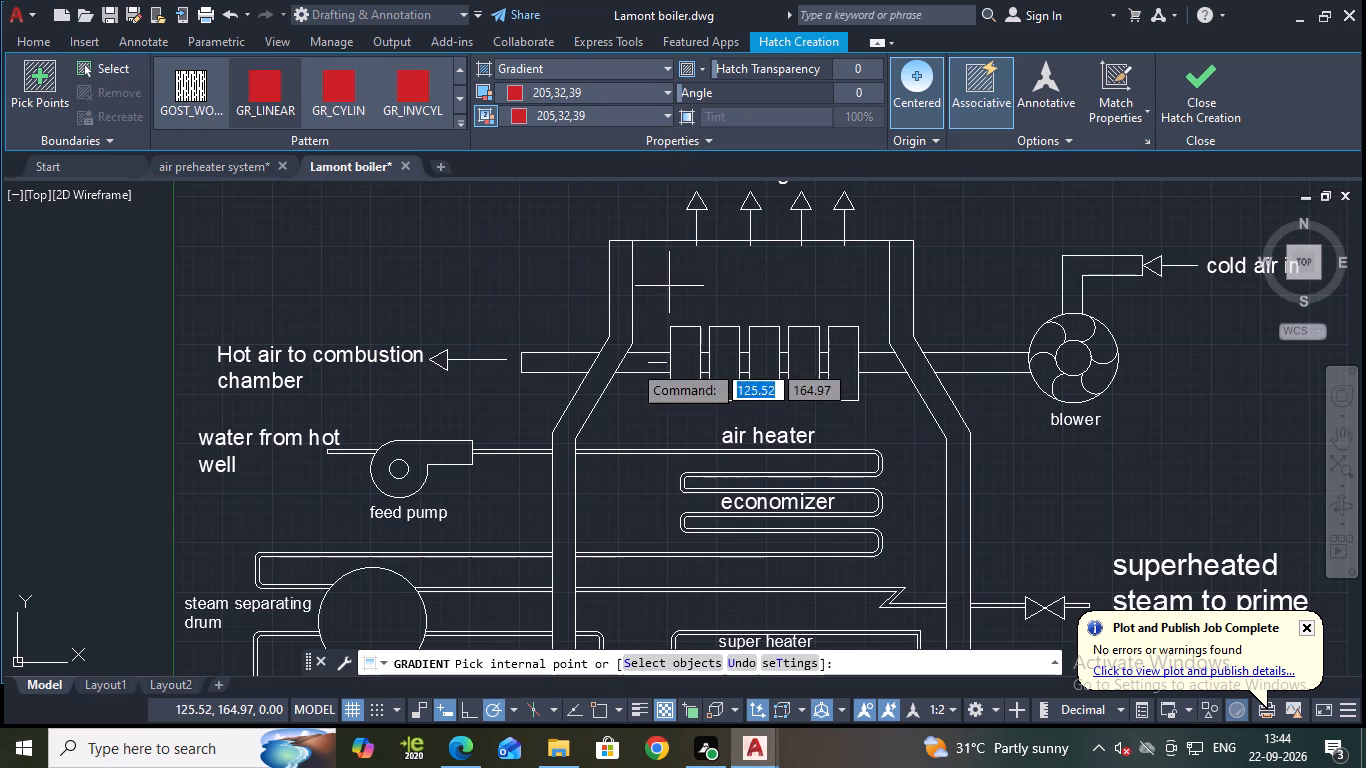
left_click(598, 387)
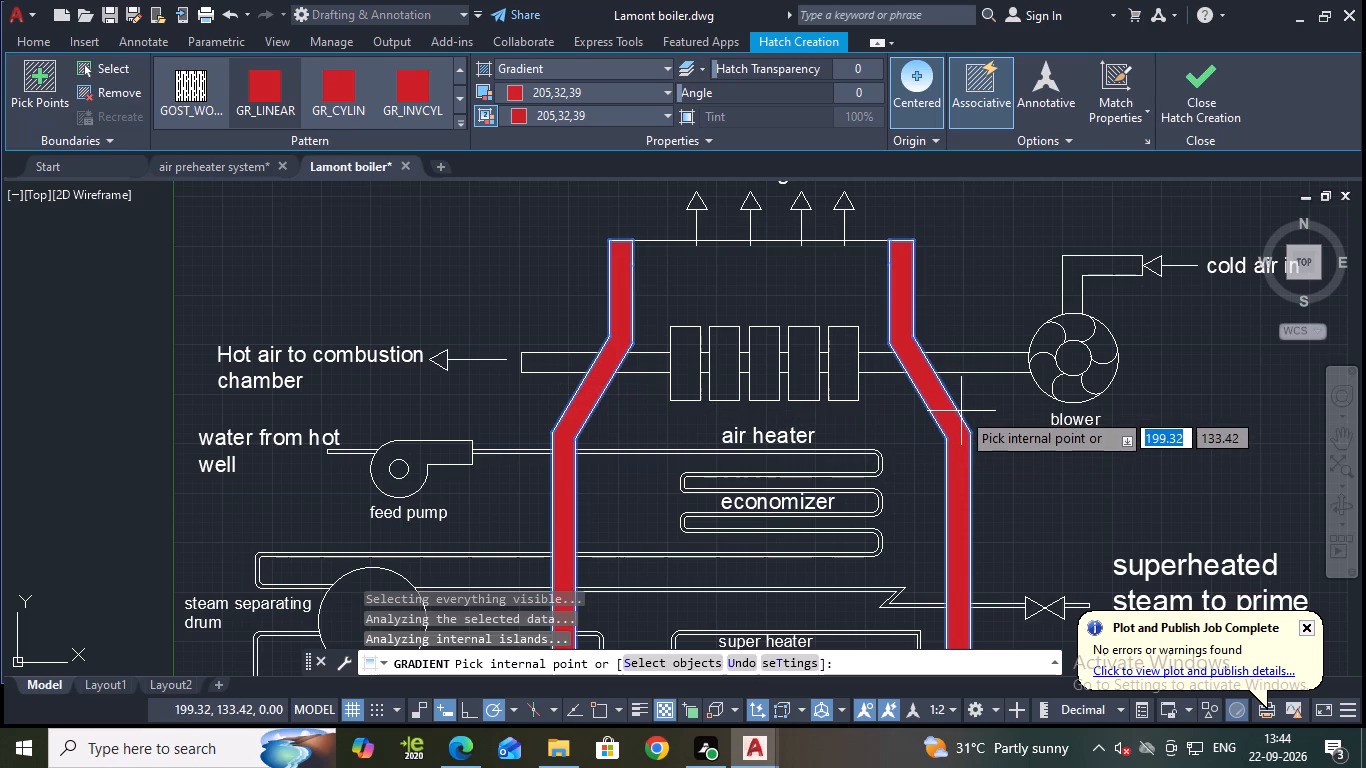
Fill the steam line from the separating drum through the boiler to the outlet, including its valve, with the red 205,32,39 gradient.
middle_click_drag(1026, 452, 1043, 354)
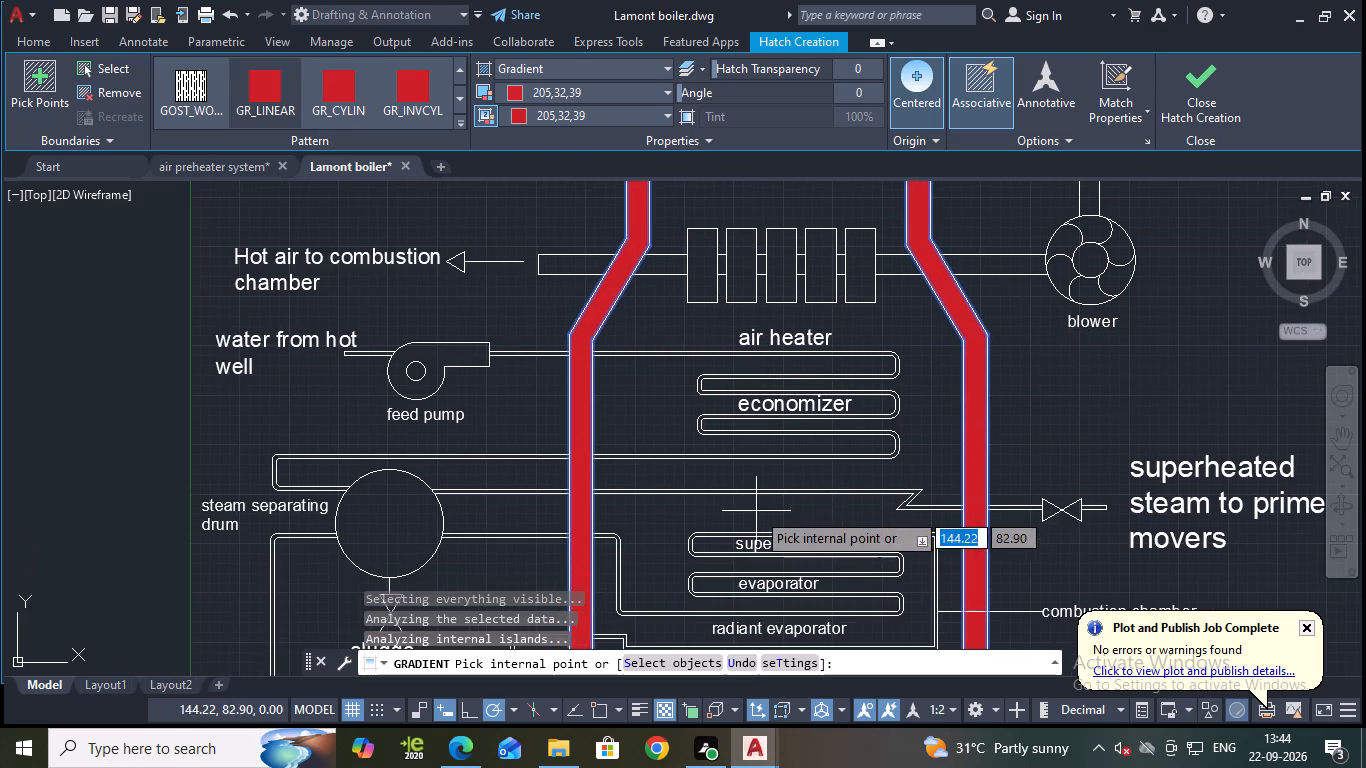
scroll(755, 508, "up", 2)
left_click(721, 468)
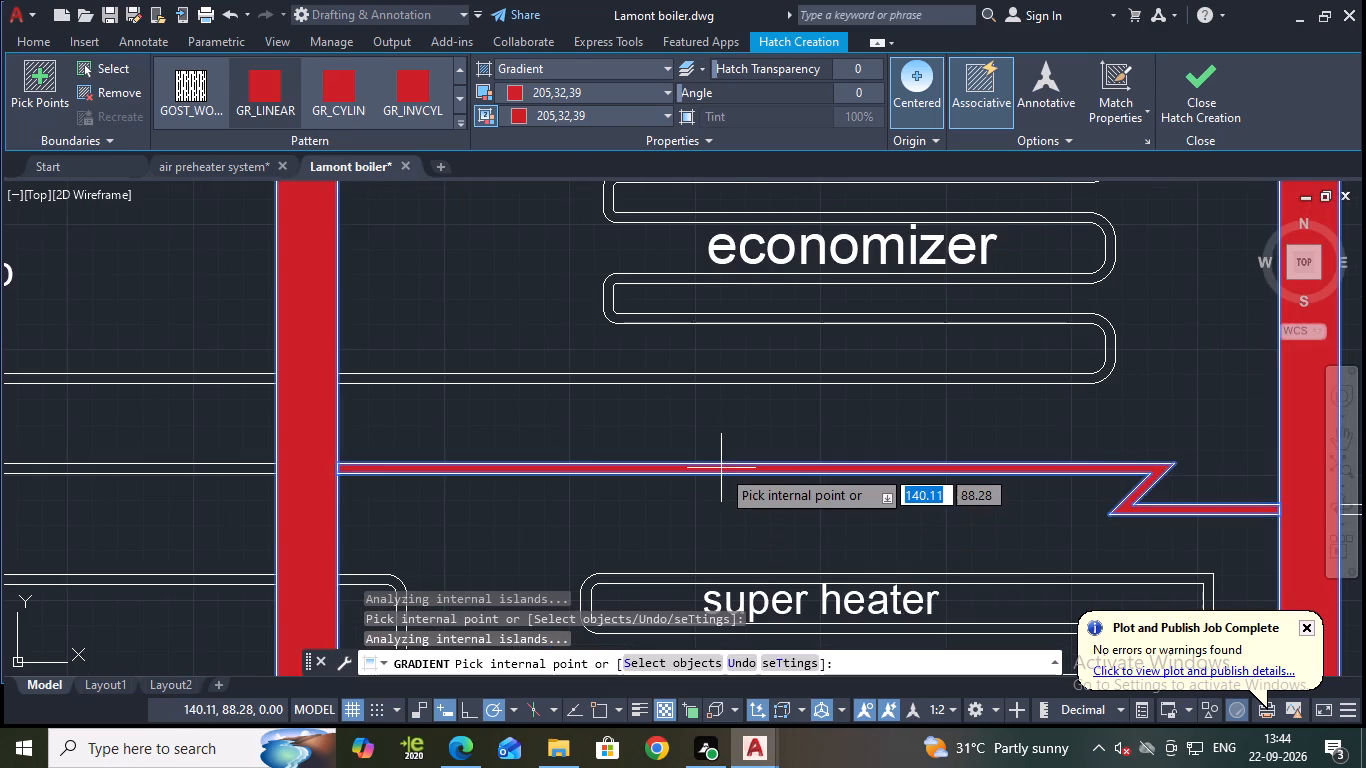
scroll(721, 468, "down", 2)
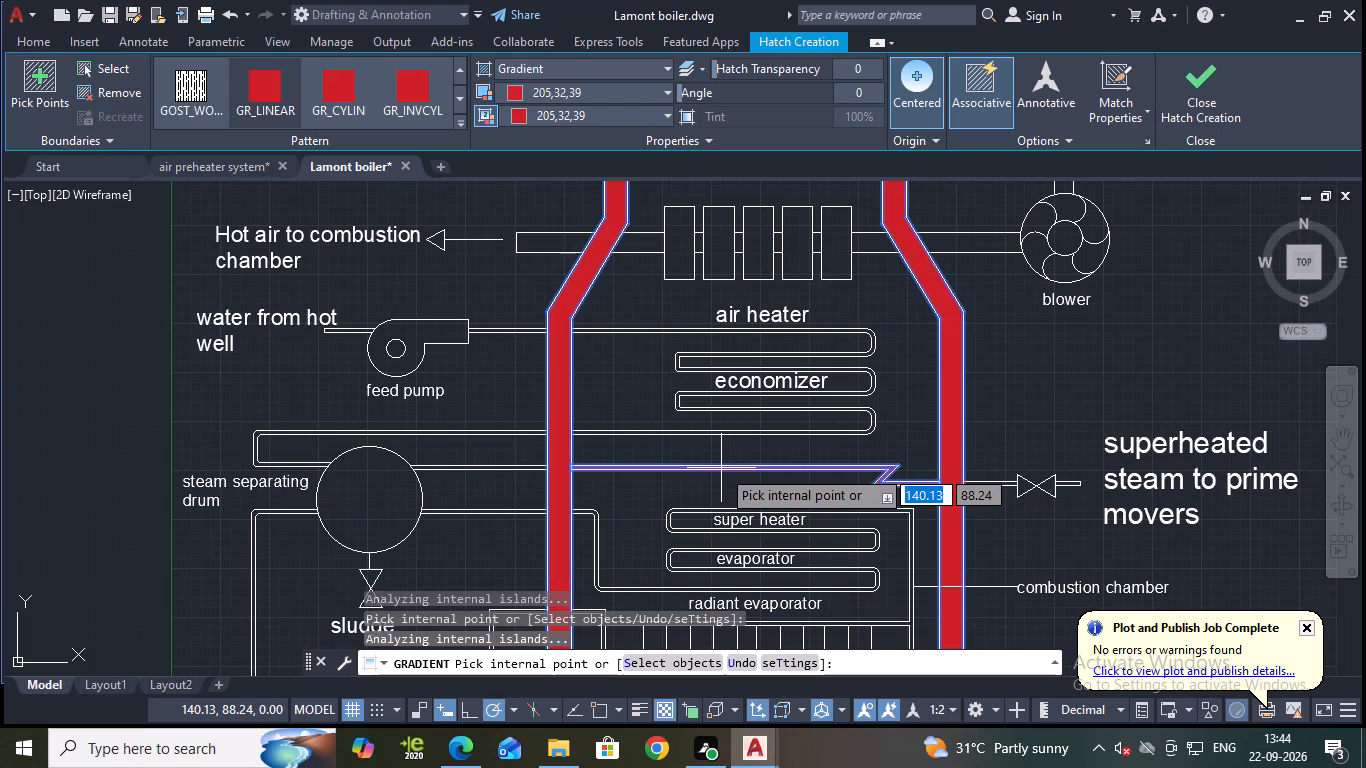
scroll(482, 463, "up", 1)
left_click(468, 471)
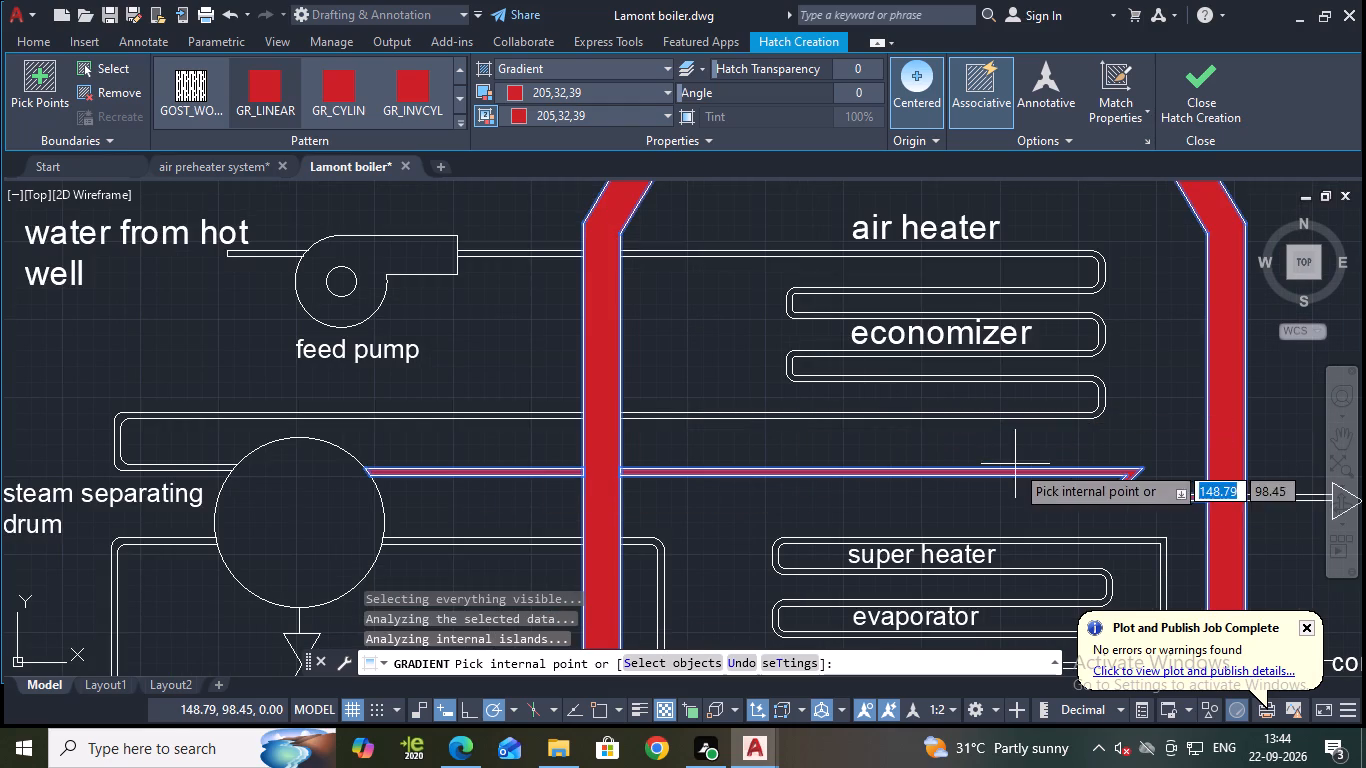
middle_click_drag(1257, 458, 1027, 403)
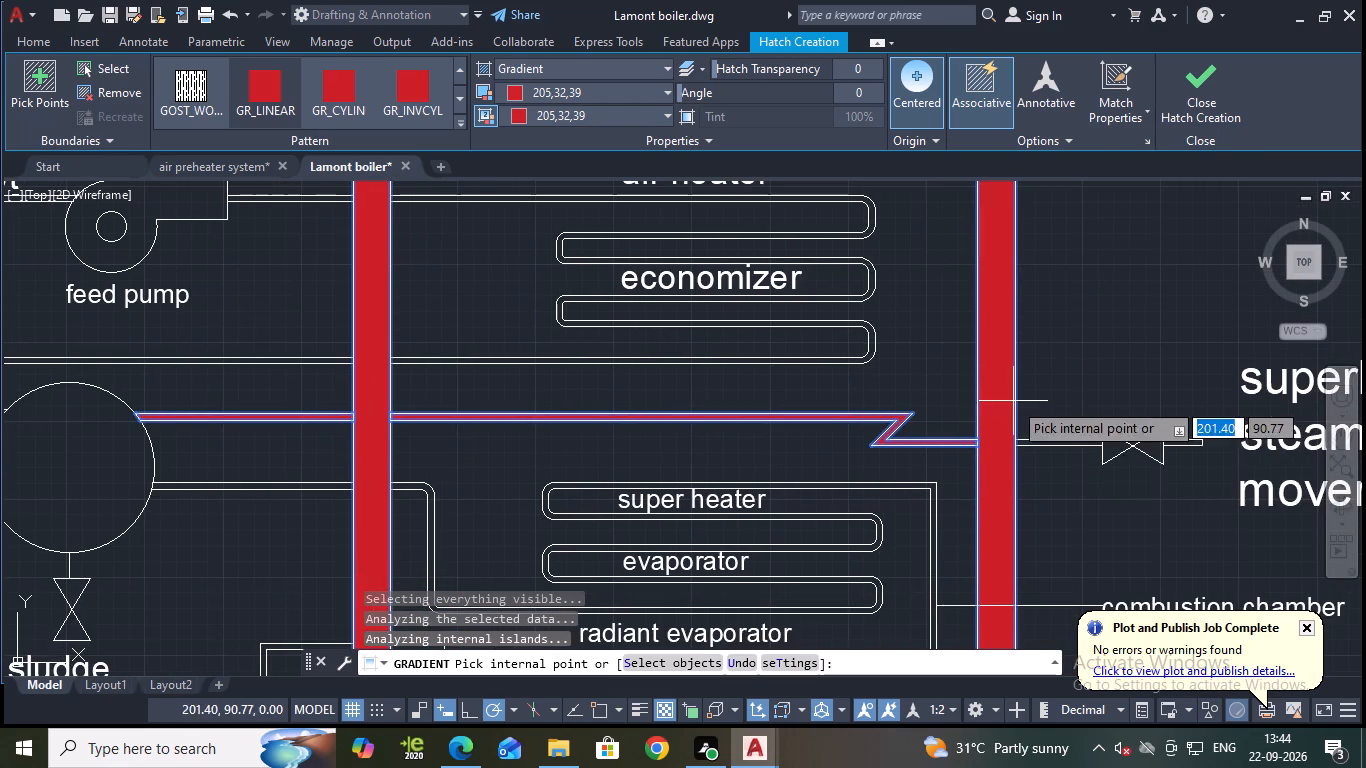
left_click(1117, 445)
scroll(1117, 445, "up", 2)
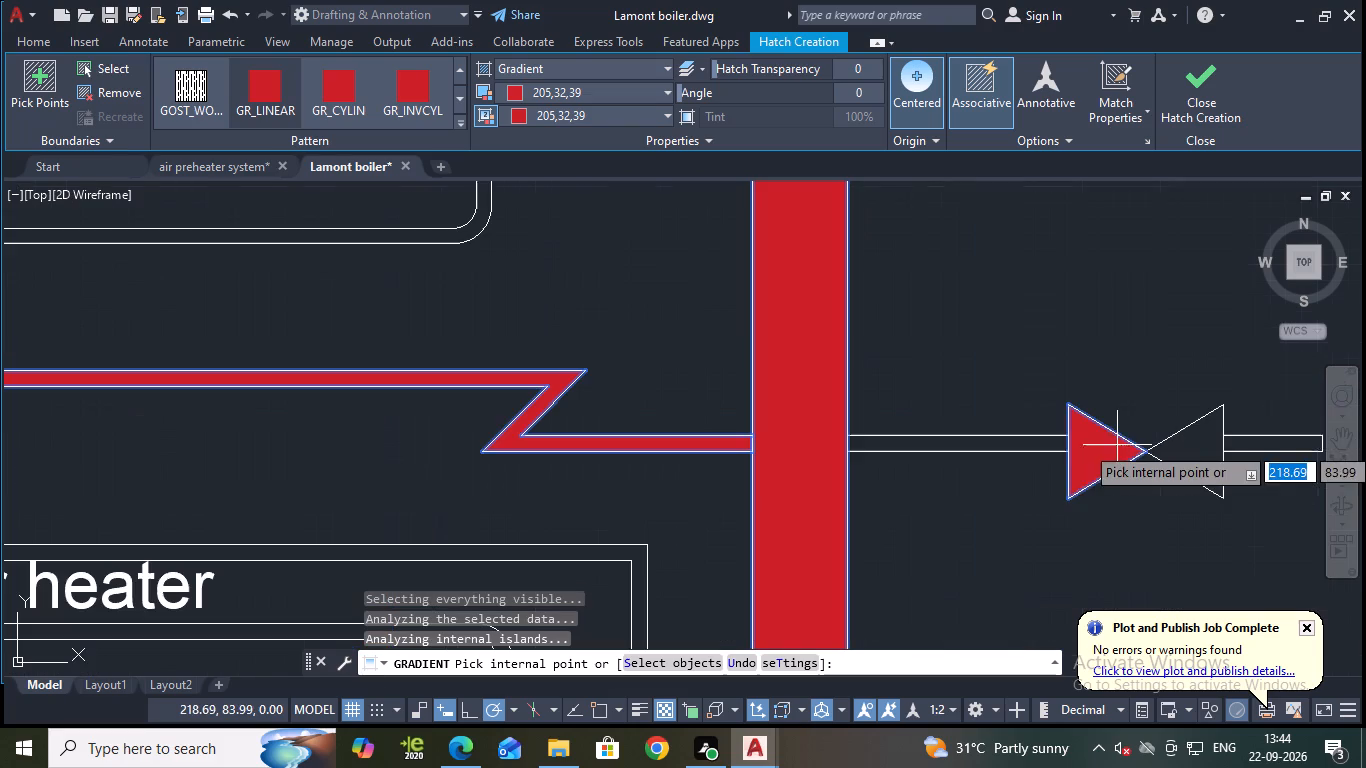
left_click(1023, 446)
left_click(1180, 459)
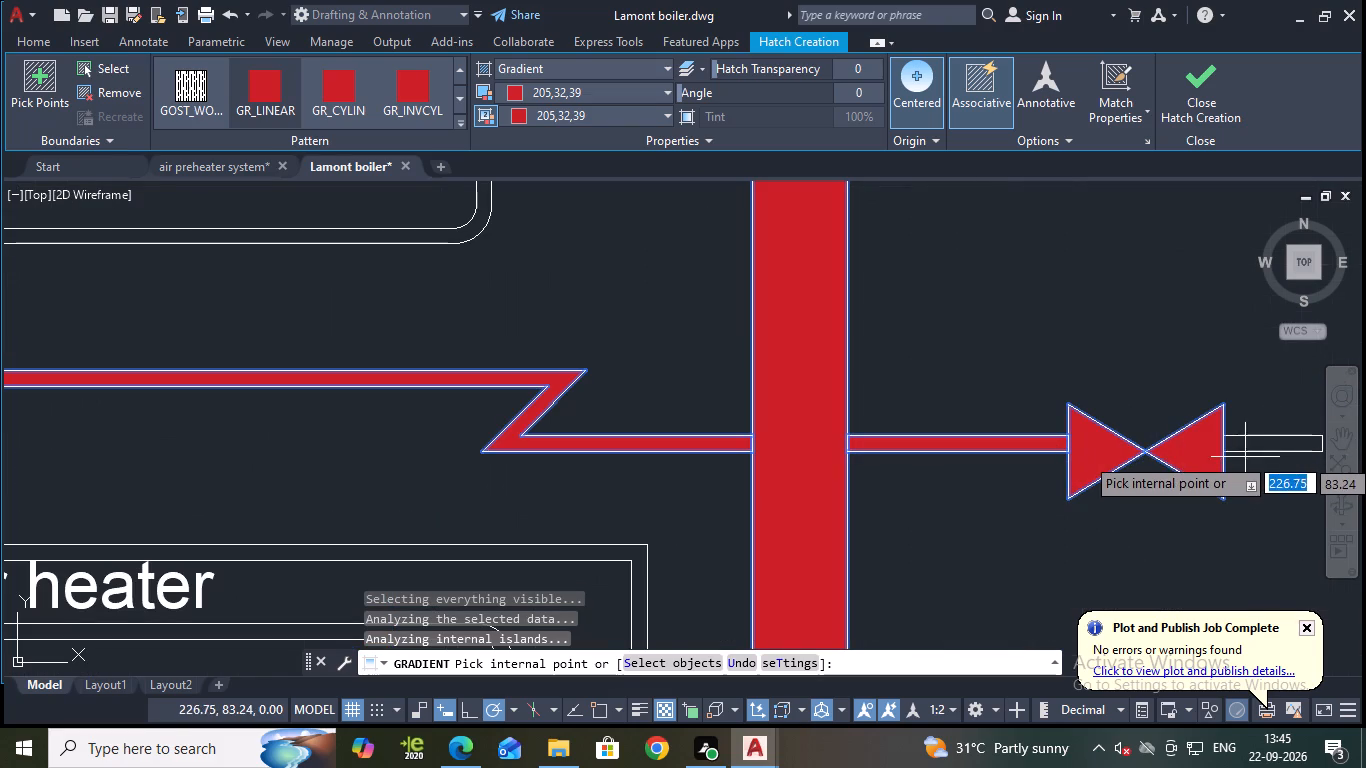
left_click(1284, 446)
left_click(1207, 73)
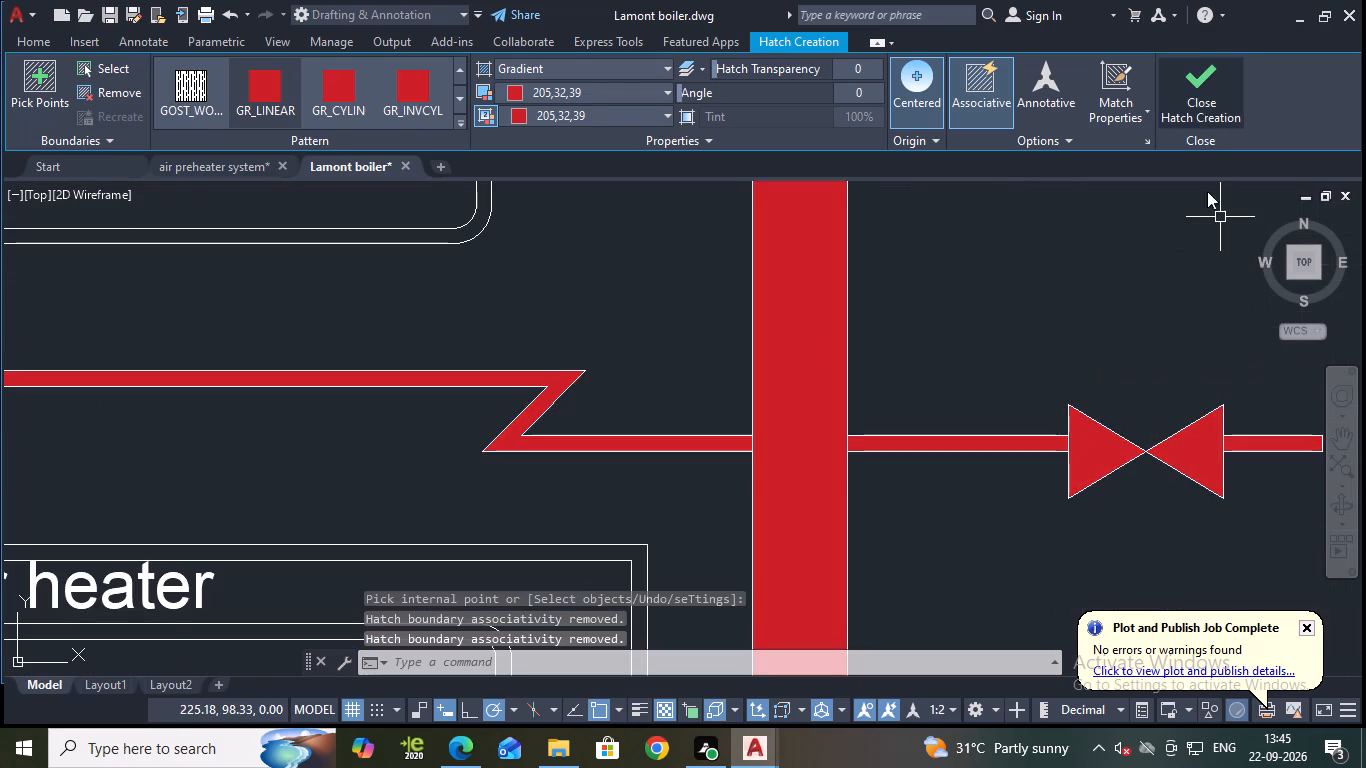
Save the Lamont boiler drawing with the red steam line fill.
scroll(1030, 400, "down", 4)
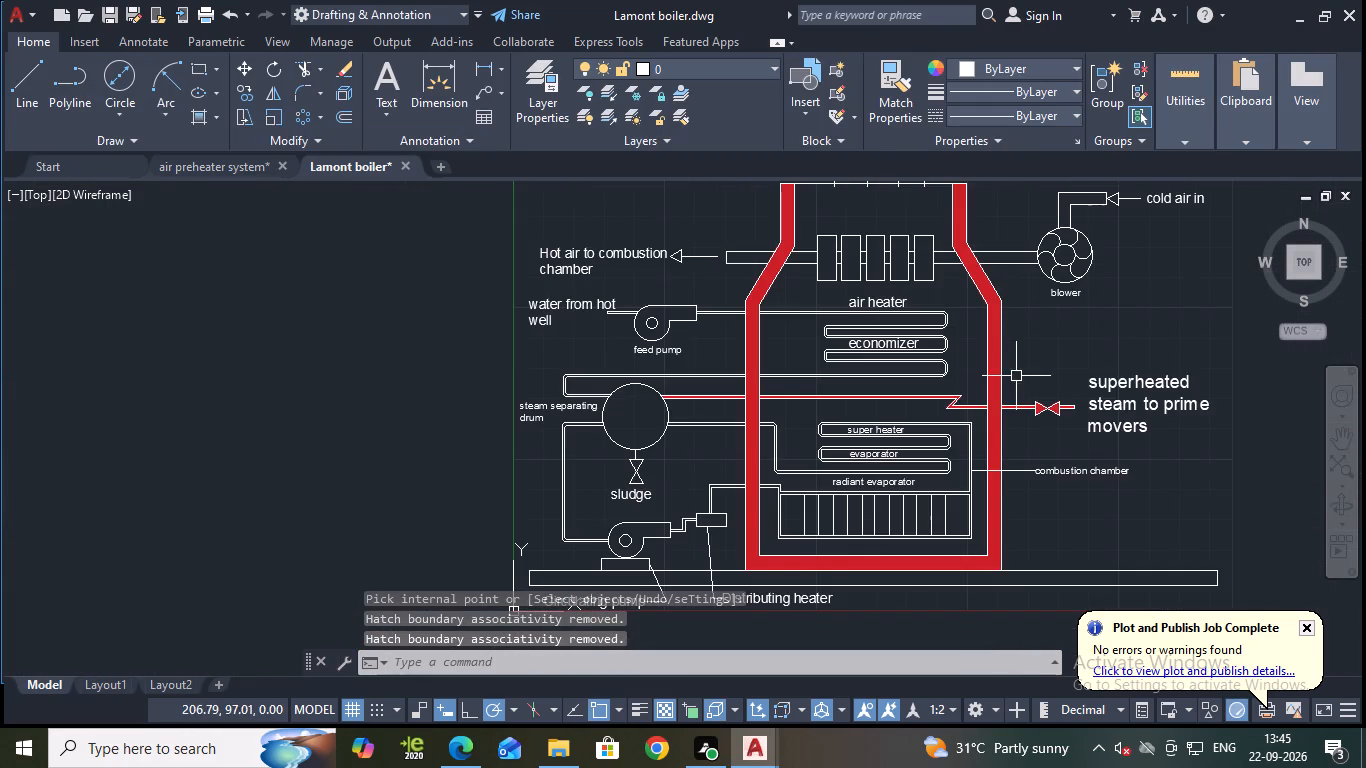
key("s")
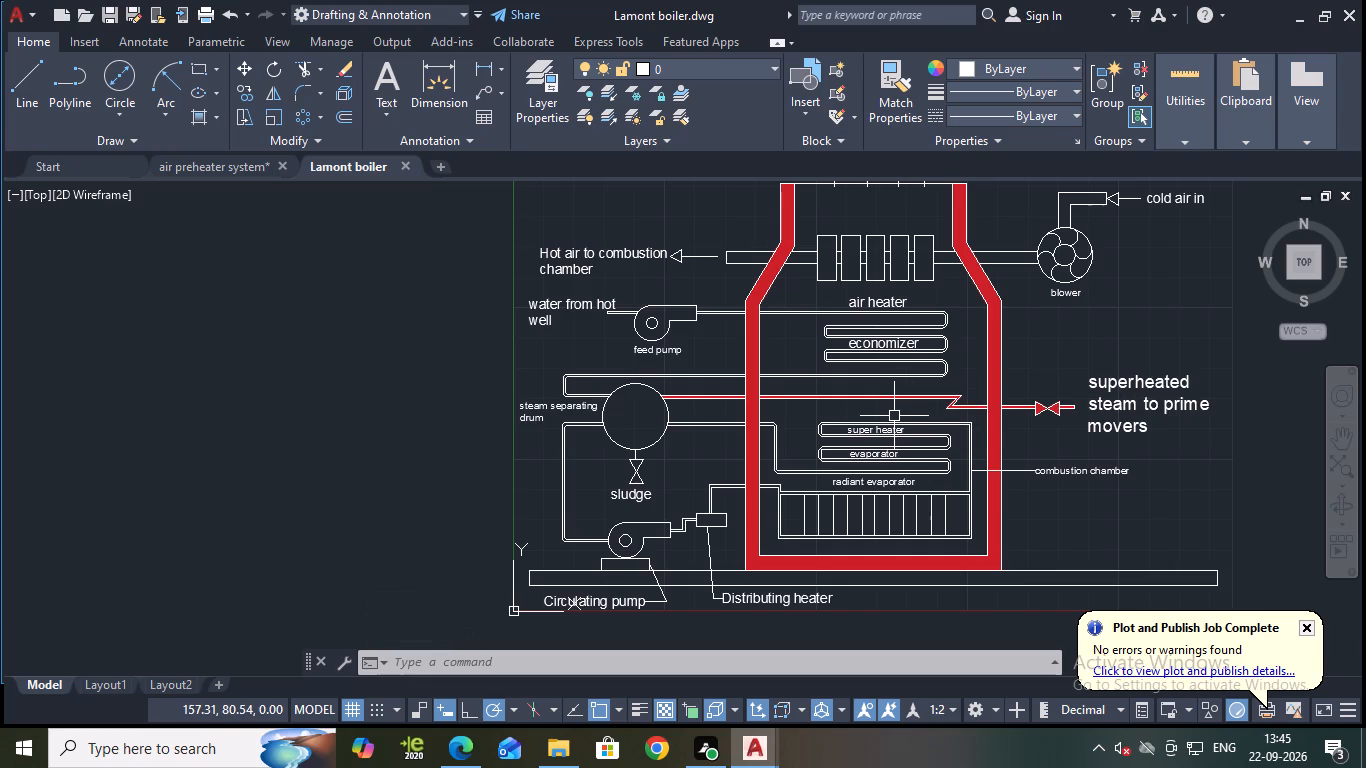
Fill the five air heater plates with a gradient hatch, setting both gradient colours to purple 147,39,143.
middle_click_drag(1057, 350, 1063, 396)
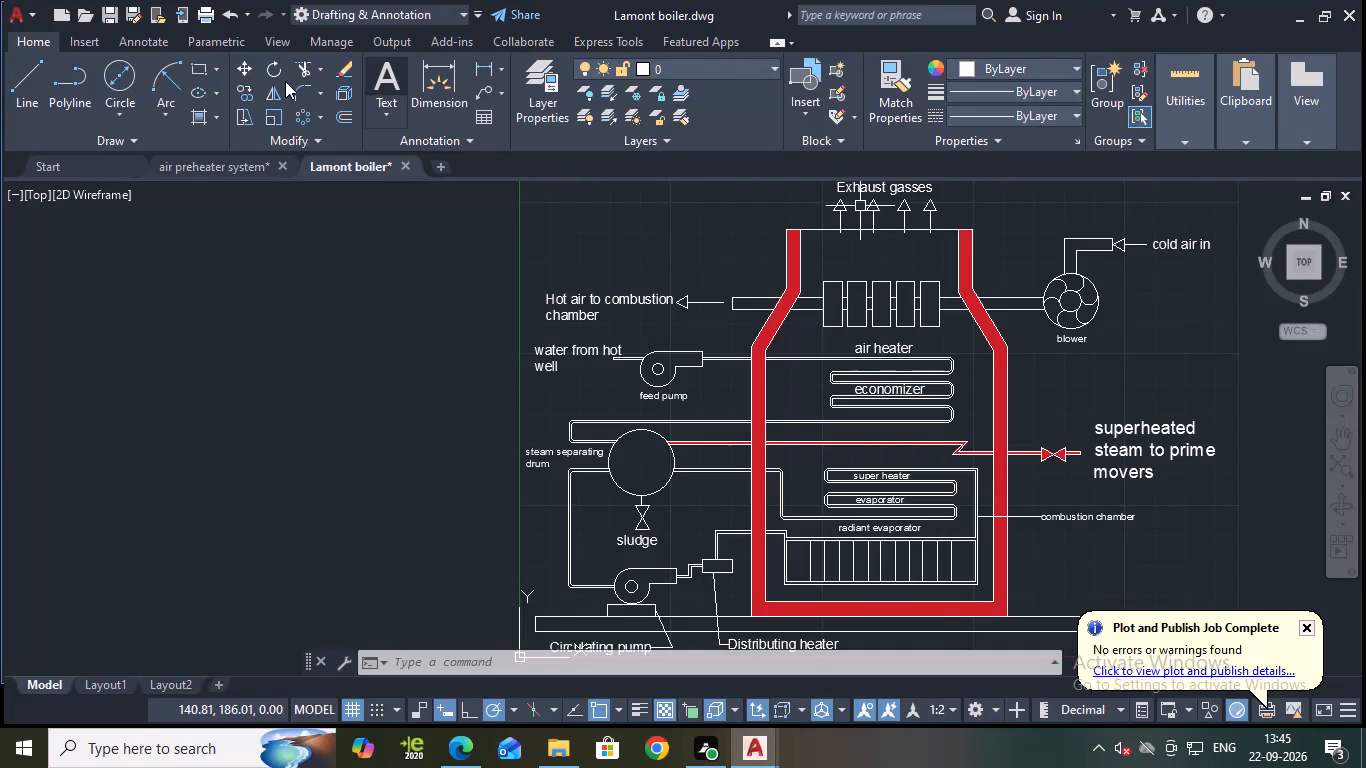
left_click(217, 126)
left_click(242, 183)
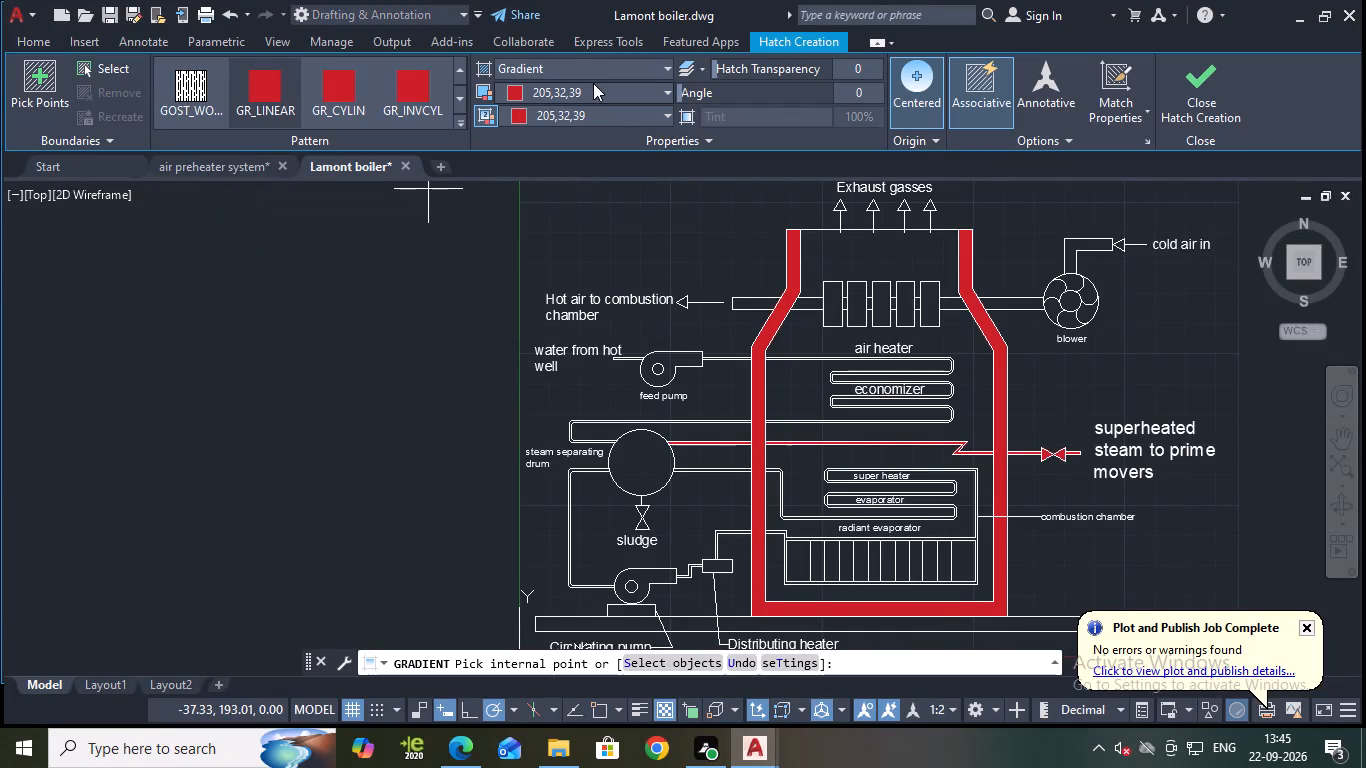
left_click(593, 83)
left_click(590, 132)
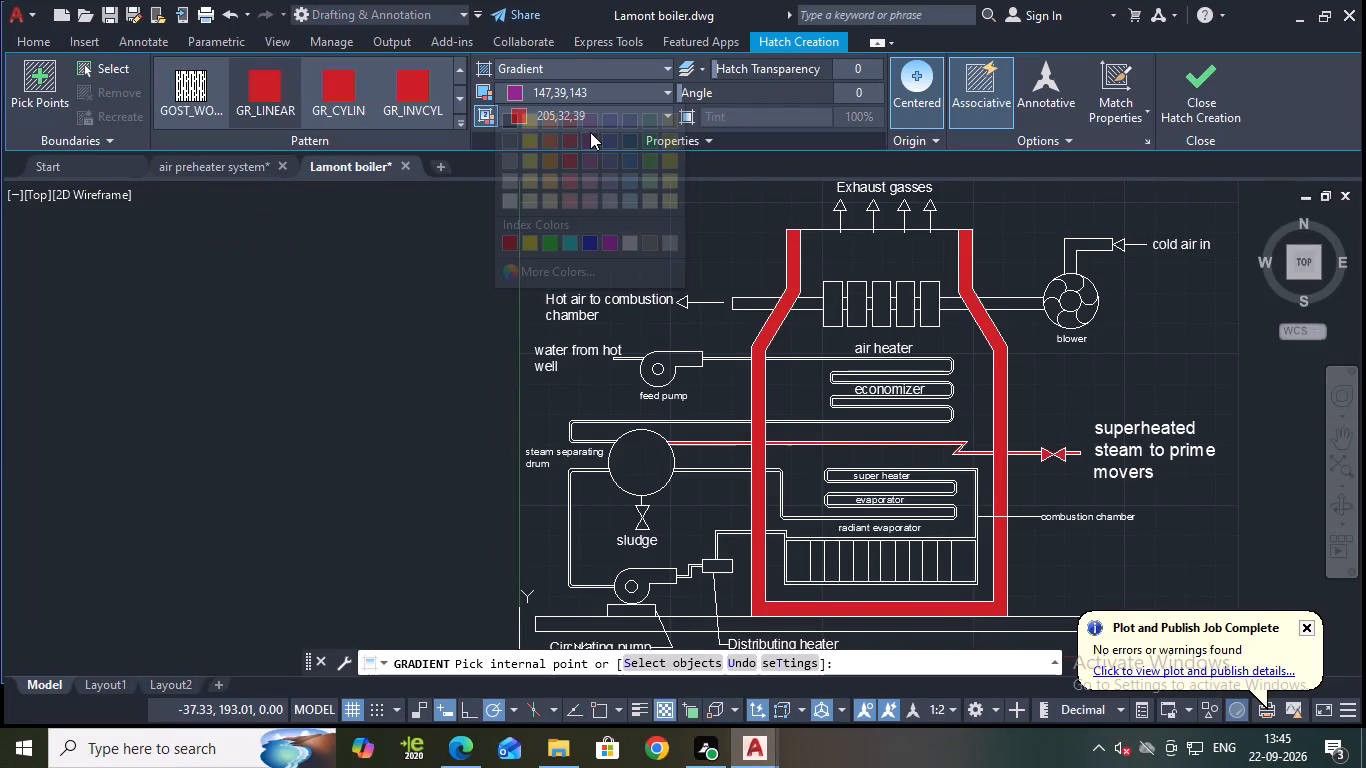
left_click(564, 109)
left_click(587, 154)
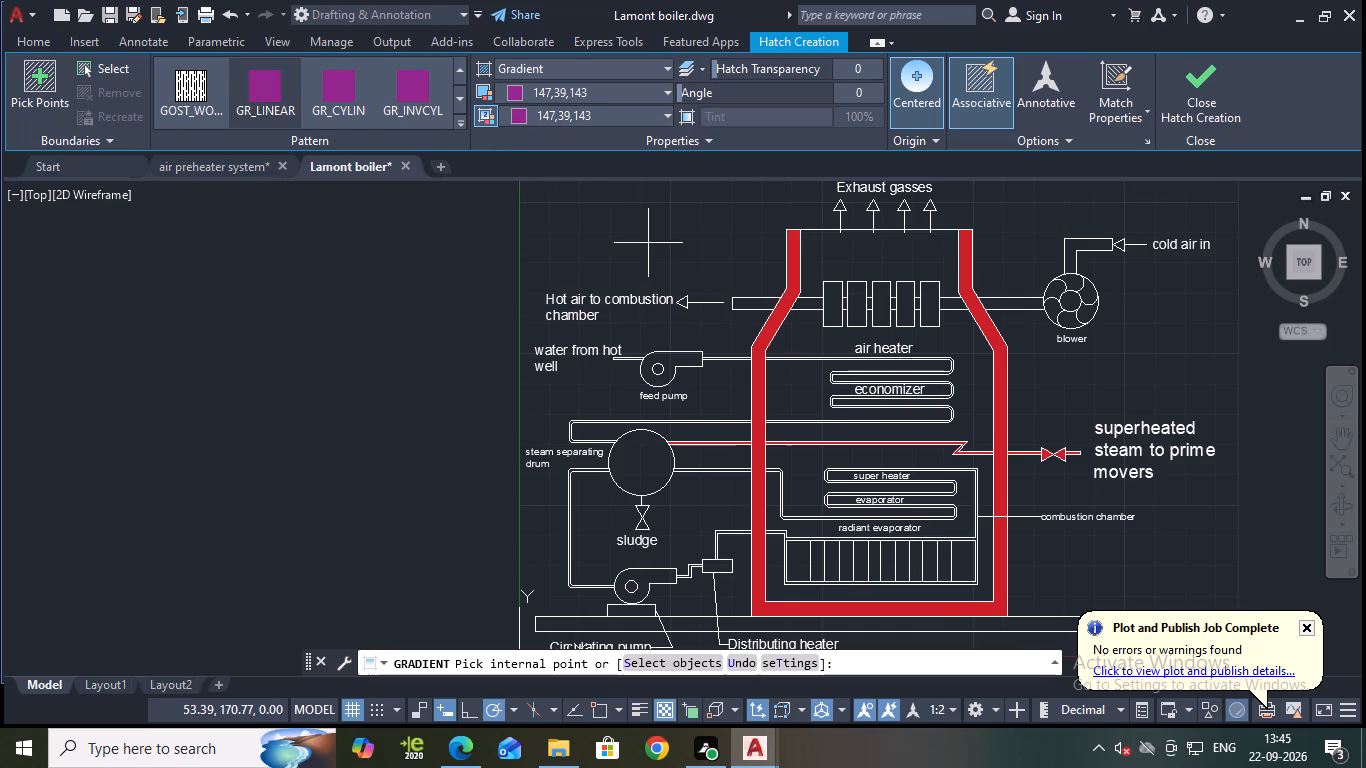
scroll(871, 298, "up", 1)
left_click(798, 308)
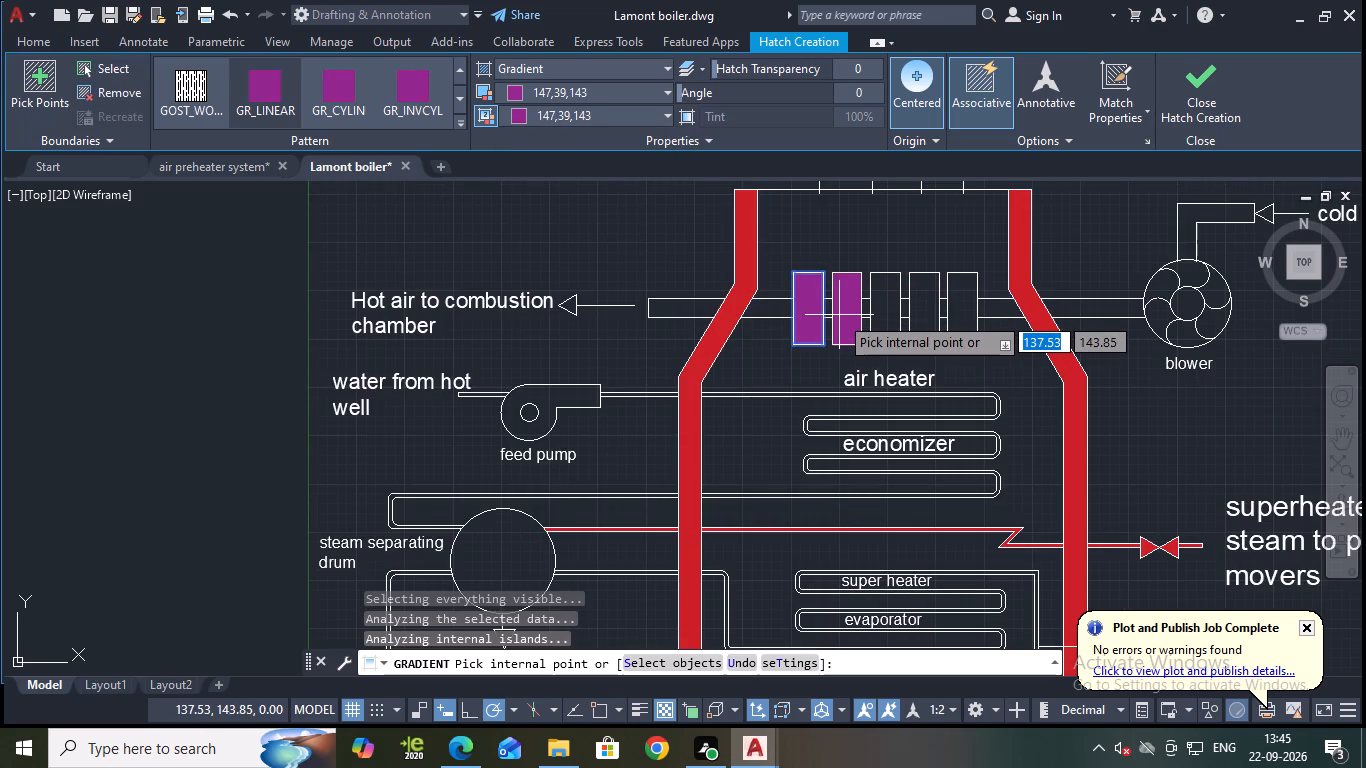
left_click(839, 315)
left_click(884, 310)
left_click(914, 310)
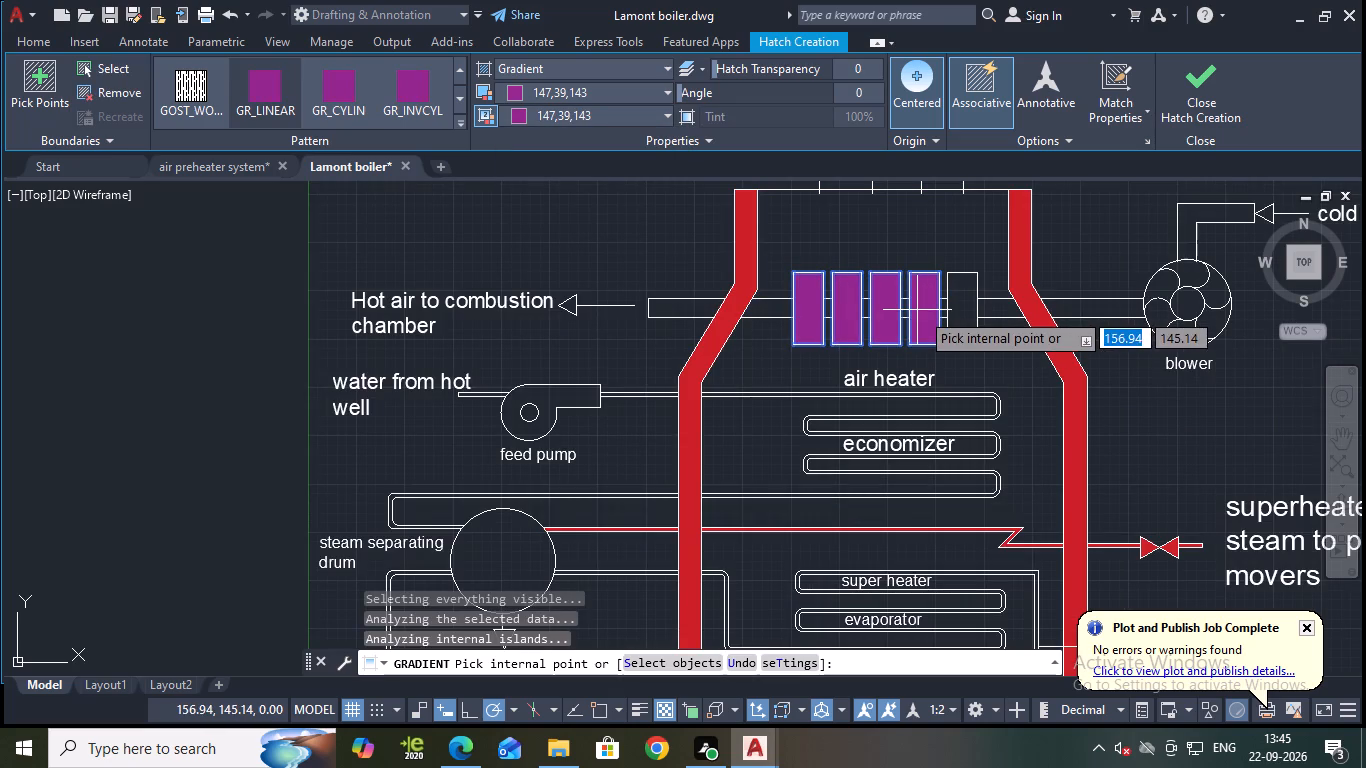
left_click(957, 315)
left_click(1210, 110)
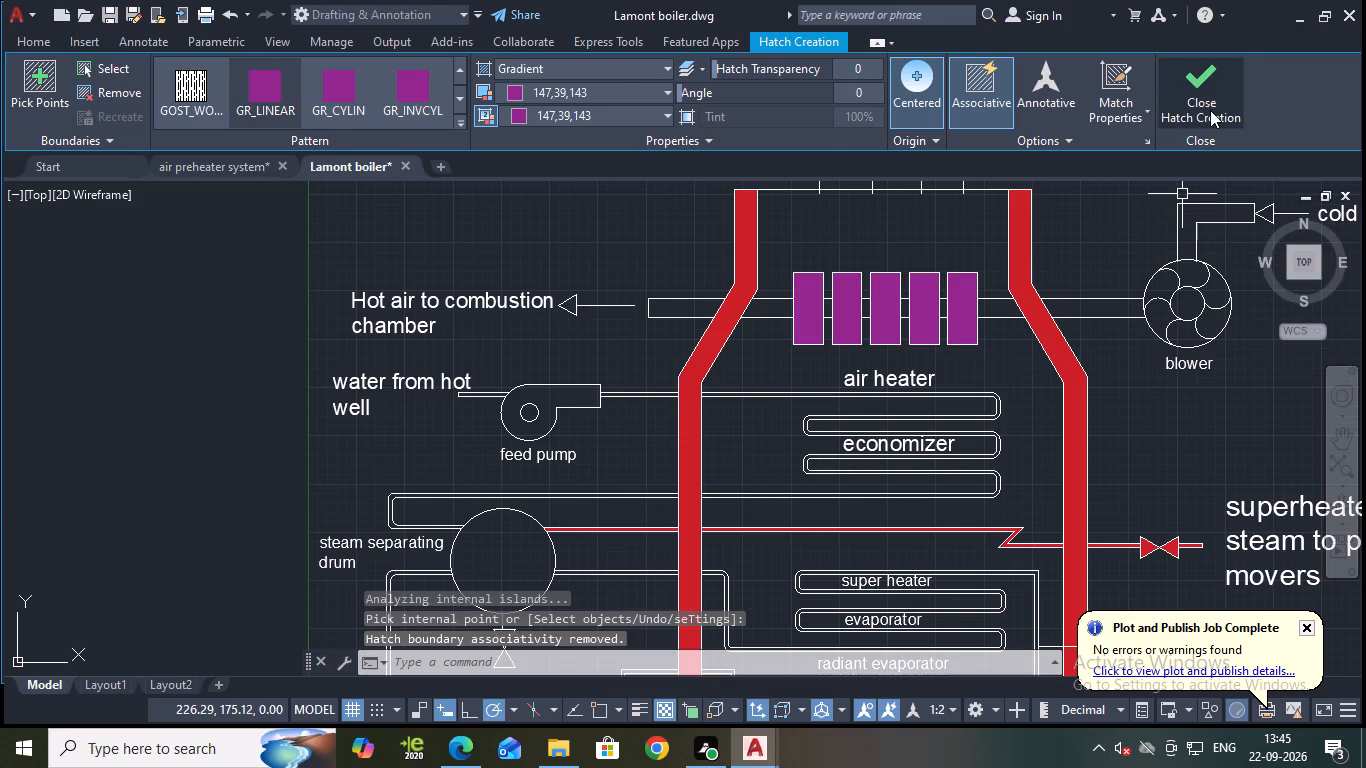
Save the Lamont boiler drawing with the purple air heater plates.
key("ctrl+s")
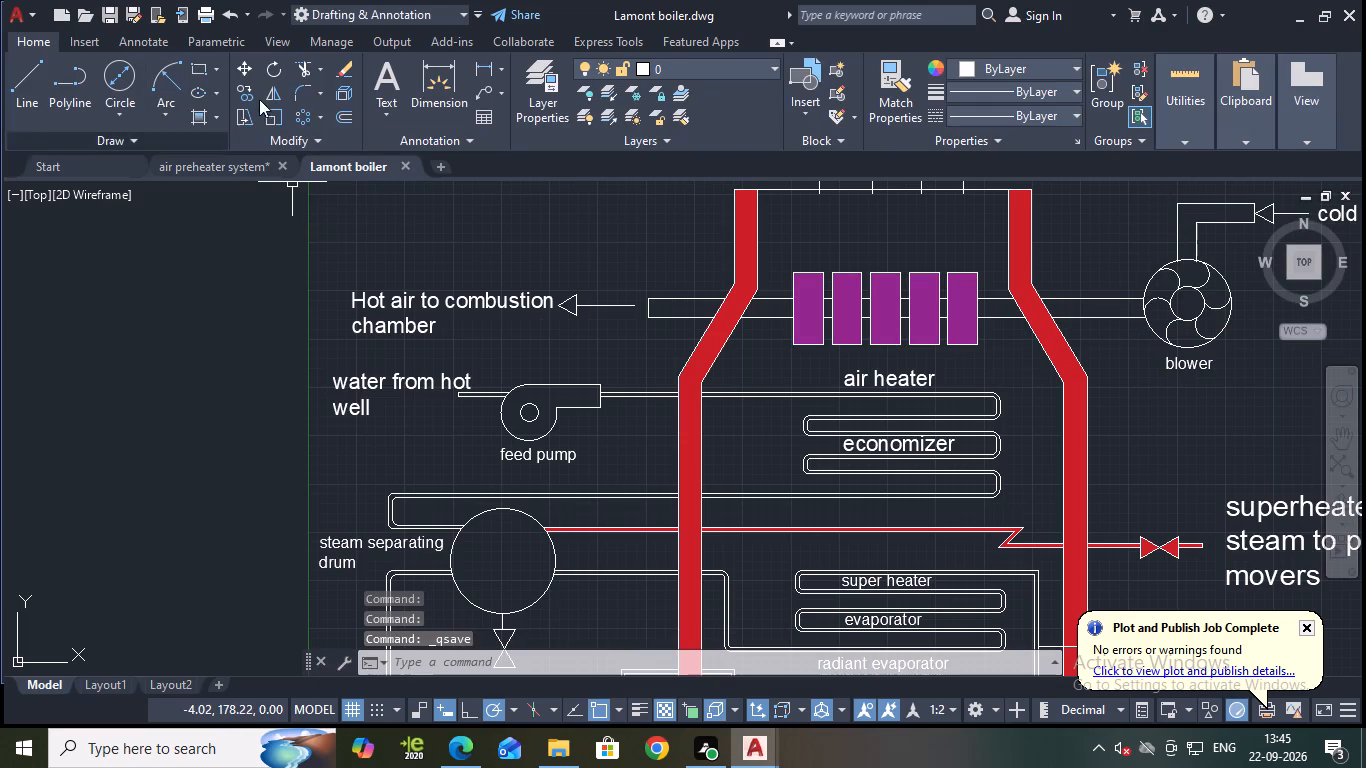
Fill the air duct sections between the boiler walls and air heater plates with a gradient, setting both colours to green 19,155,72.
left_click(204, 120)
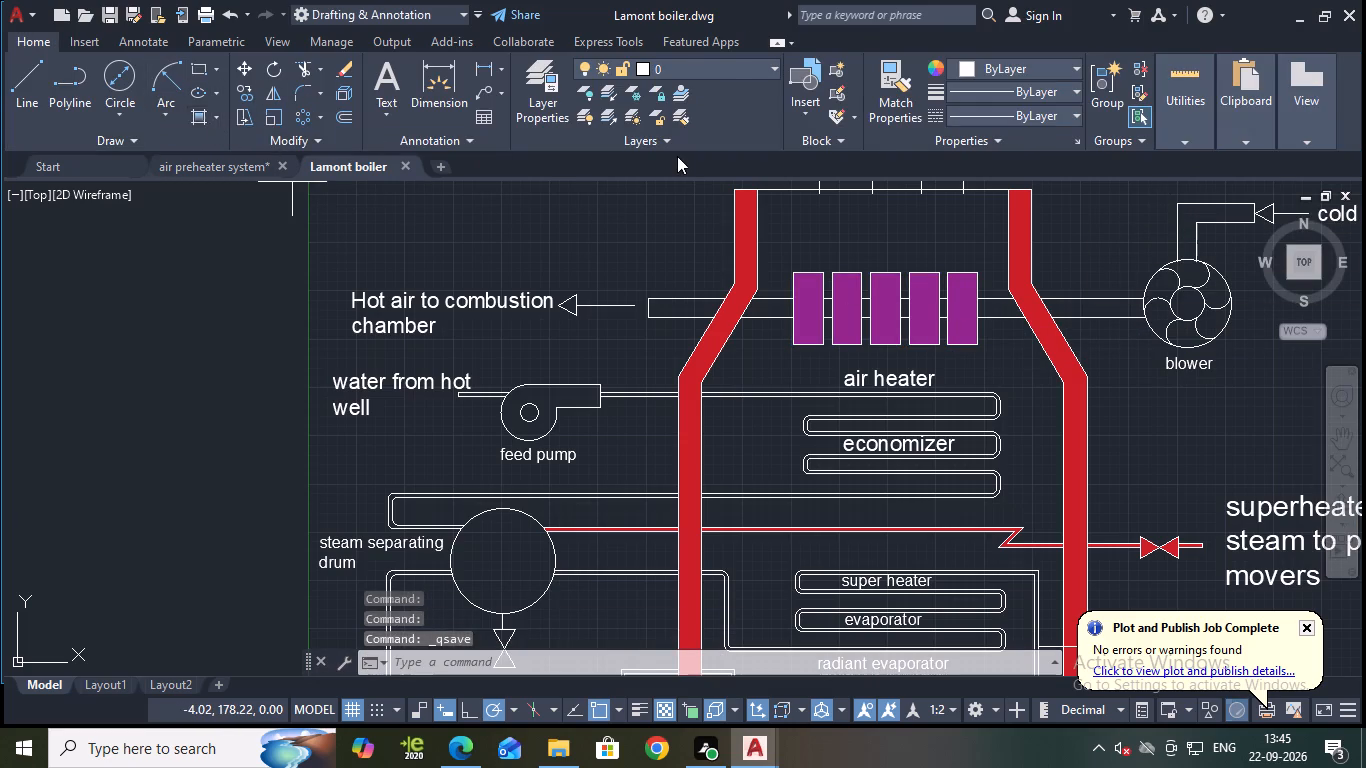
left_click(611, 101)
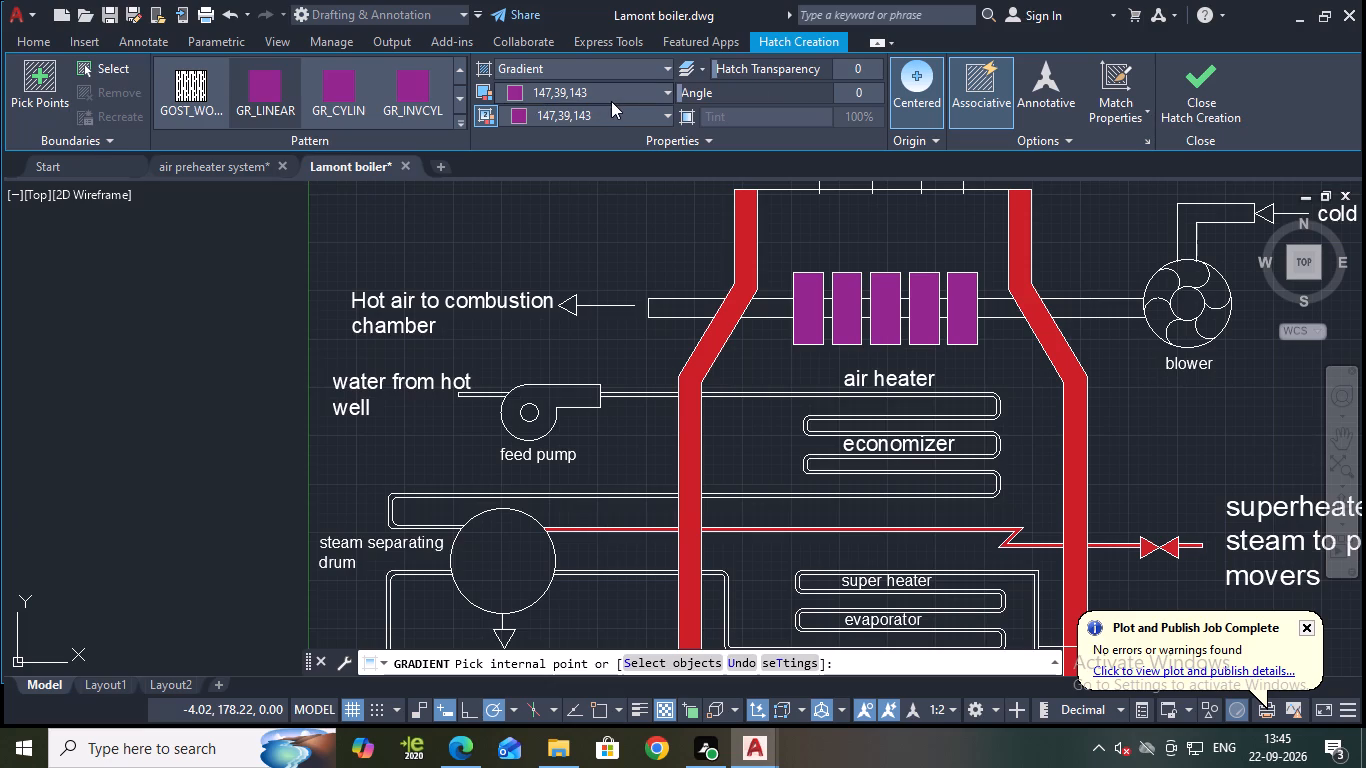
left_click(655, 141)
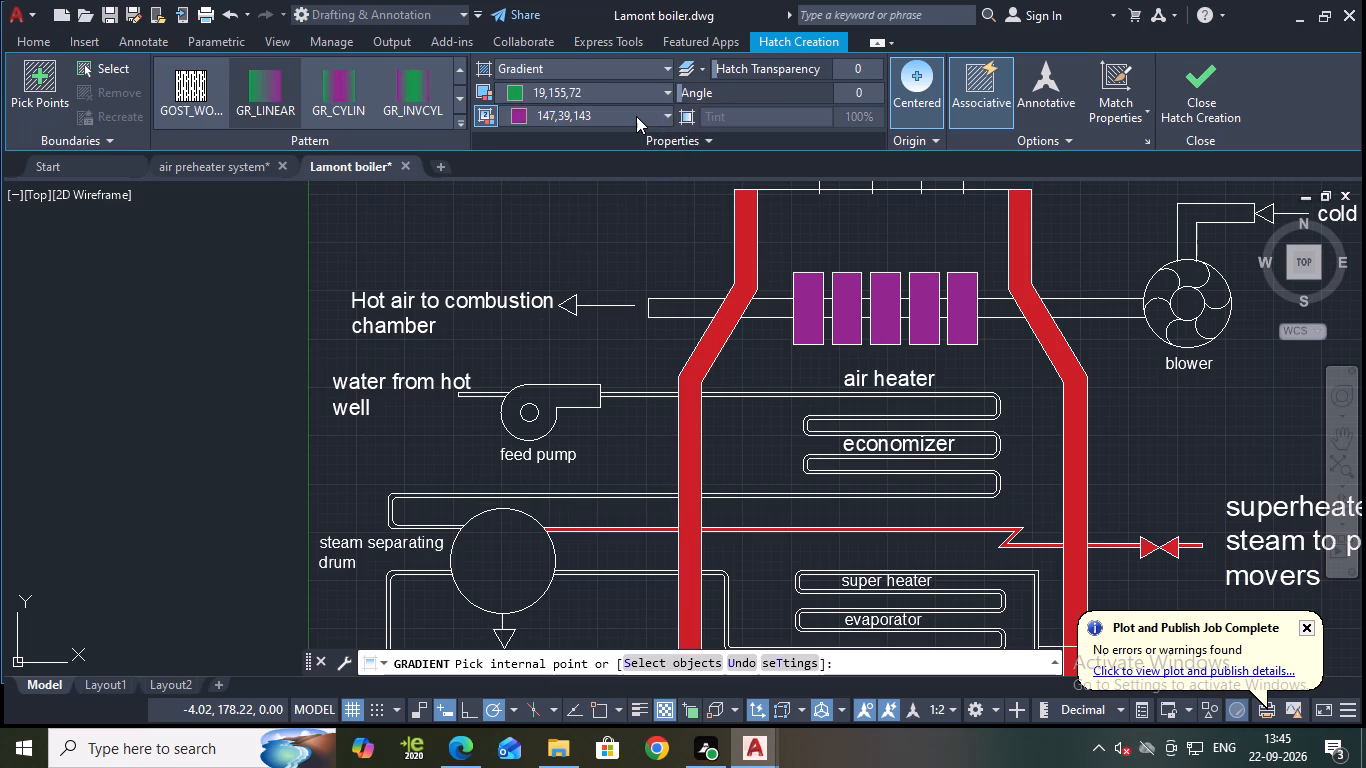
left_click(635, 116)
left_click(645, 166)
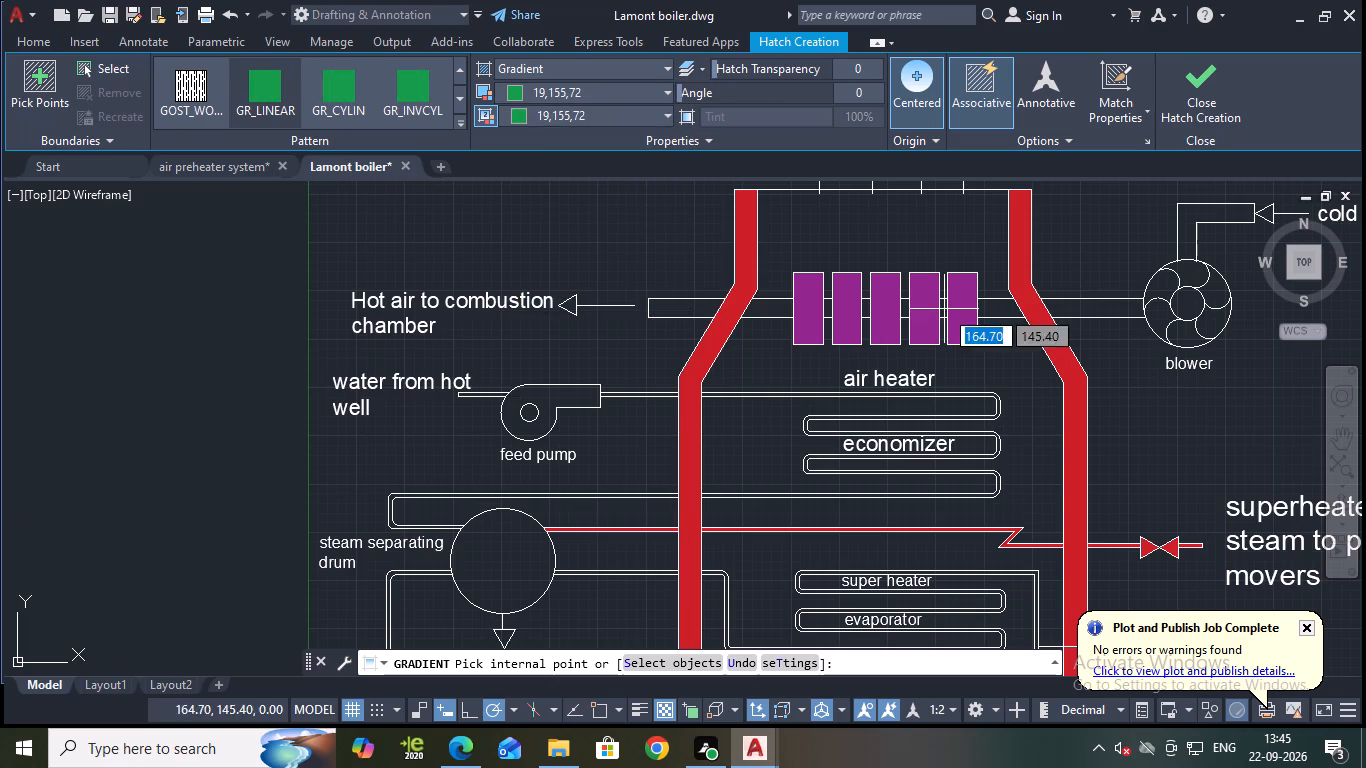
scroll(784, 310, "up", 1)
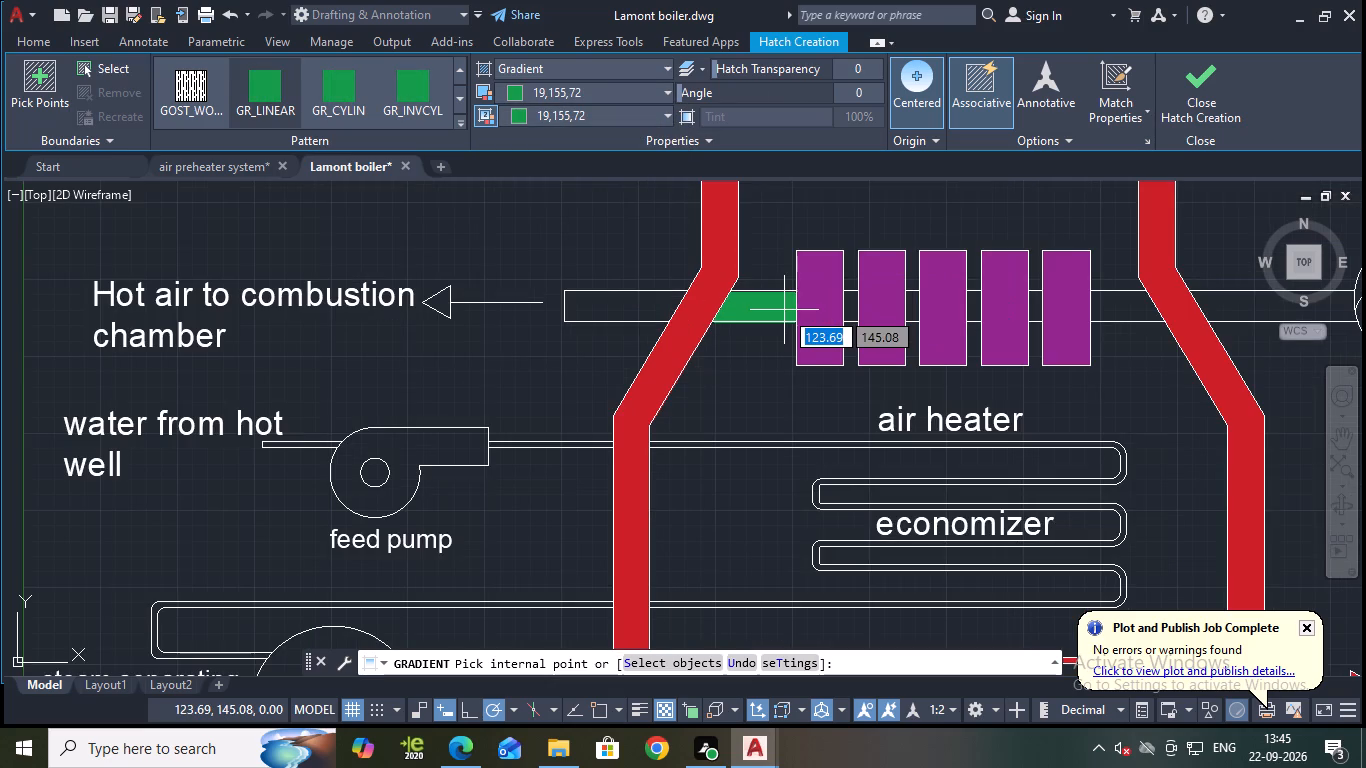
left_click(743, 306)
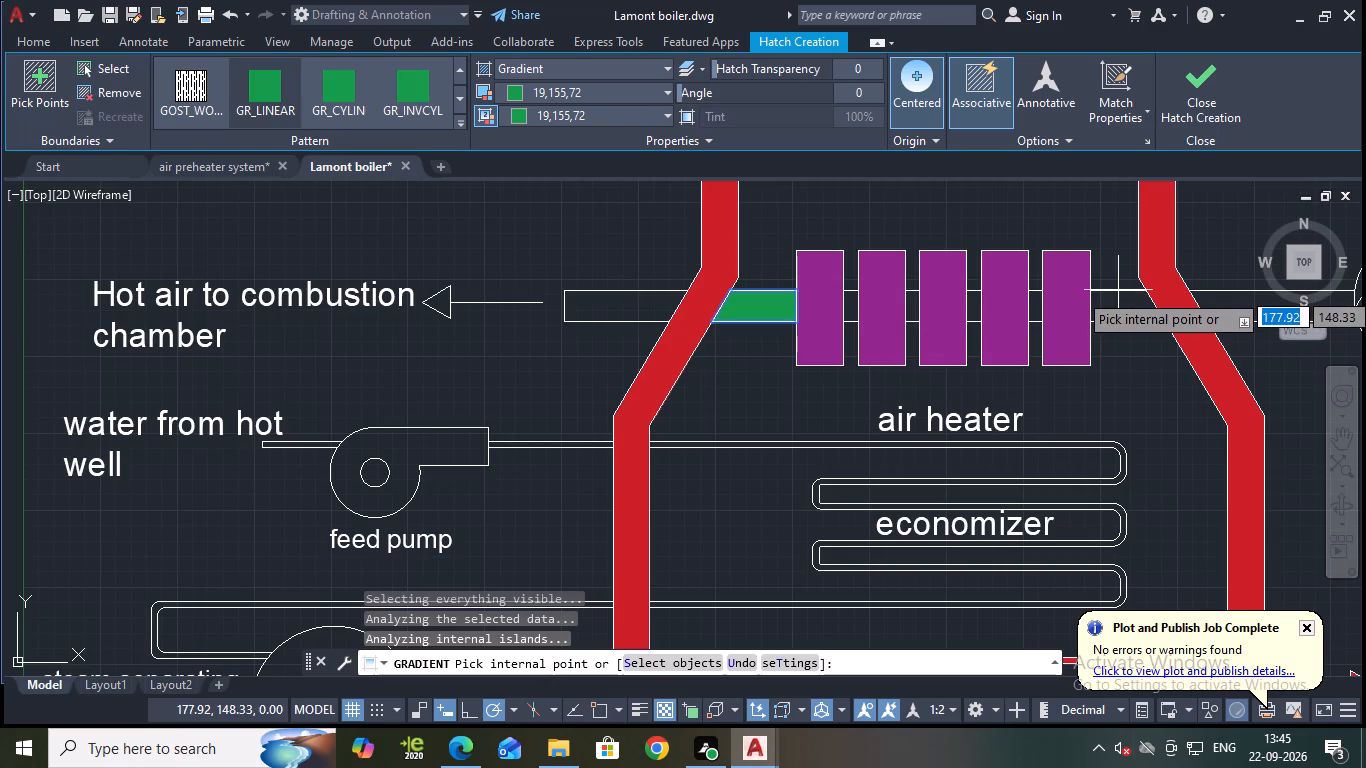
left_click(1118, 304)
scroll(908, 301, "up", 2)
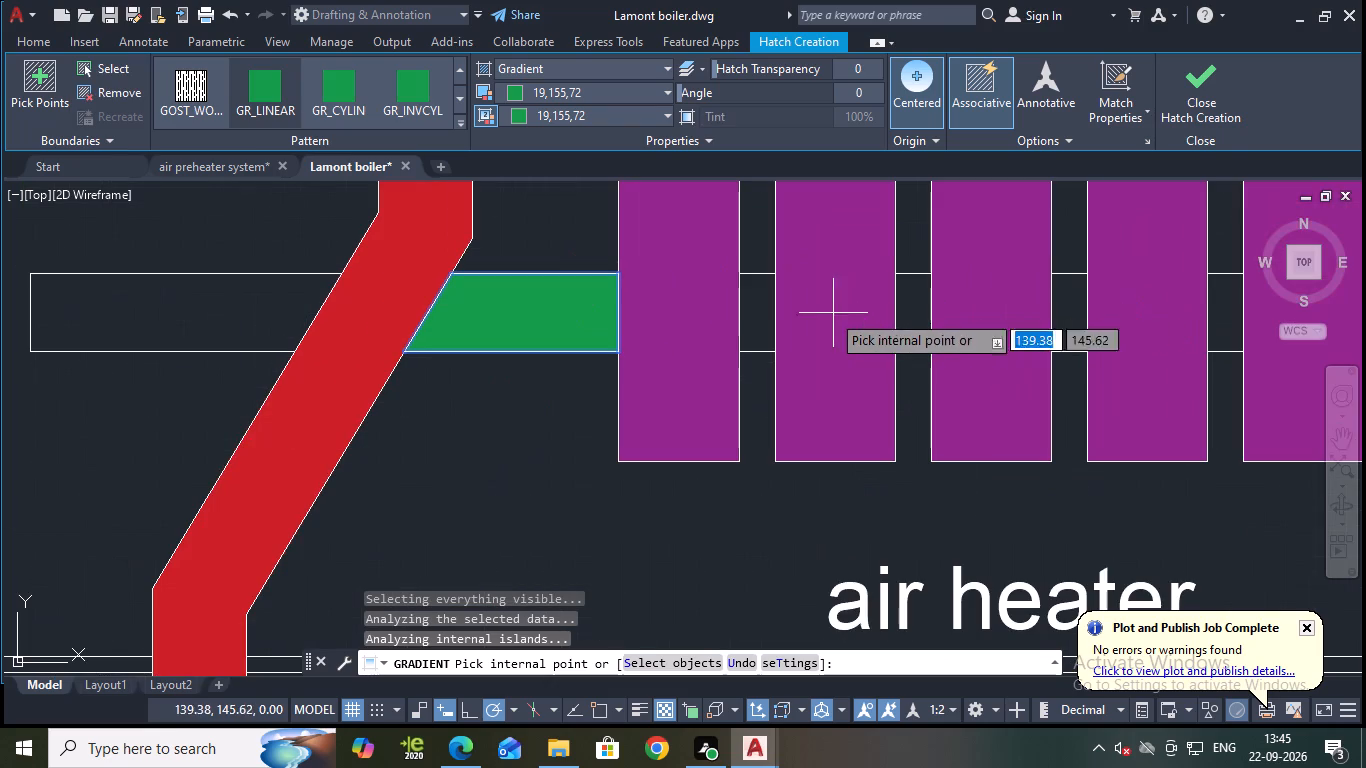
left_click(767, 319)
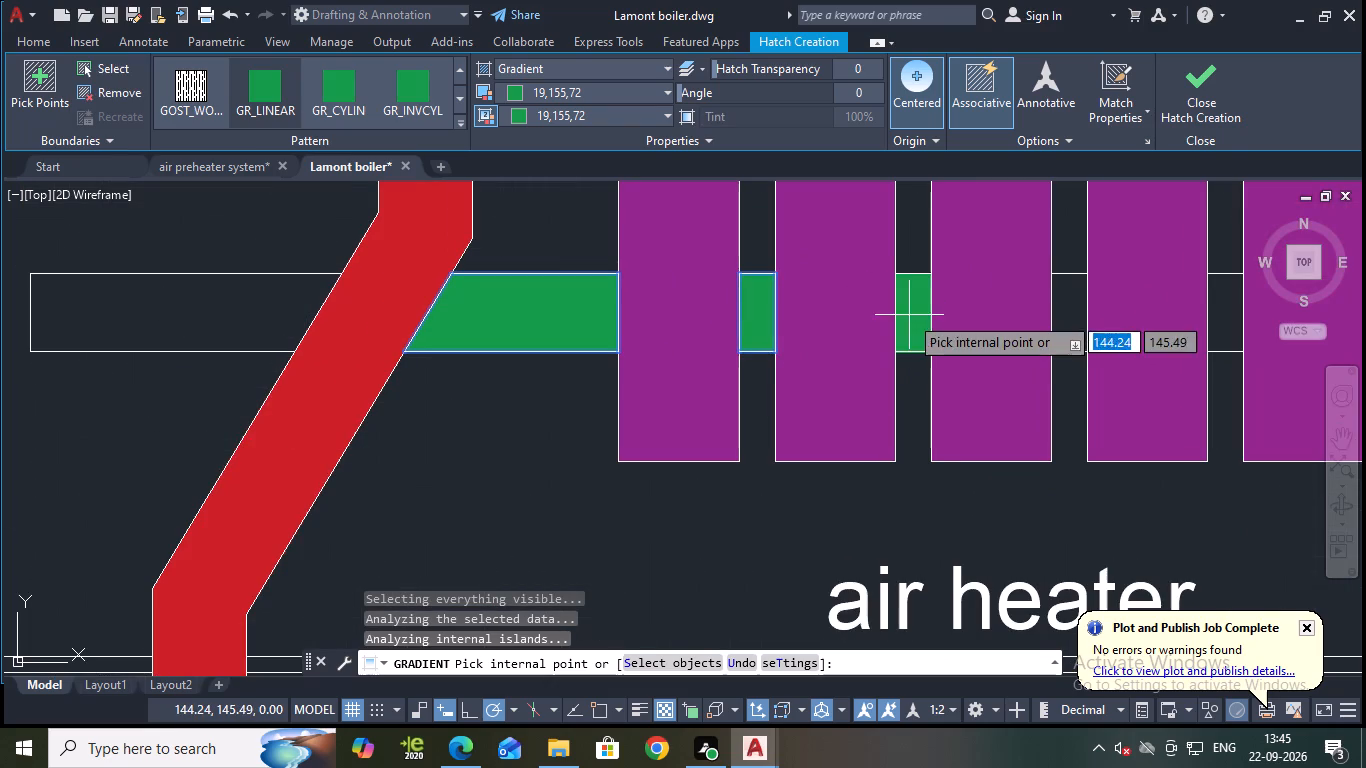
left_click(909, 315)
left_click(1059, 317)
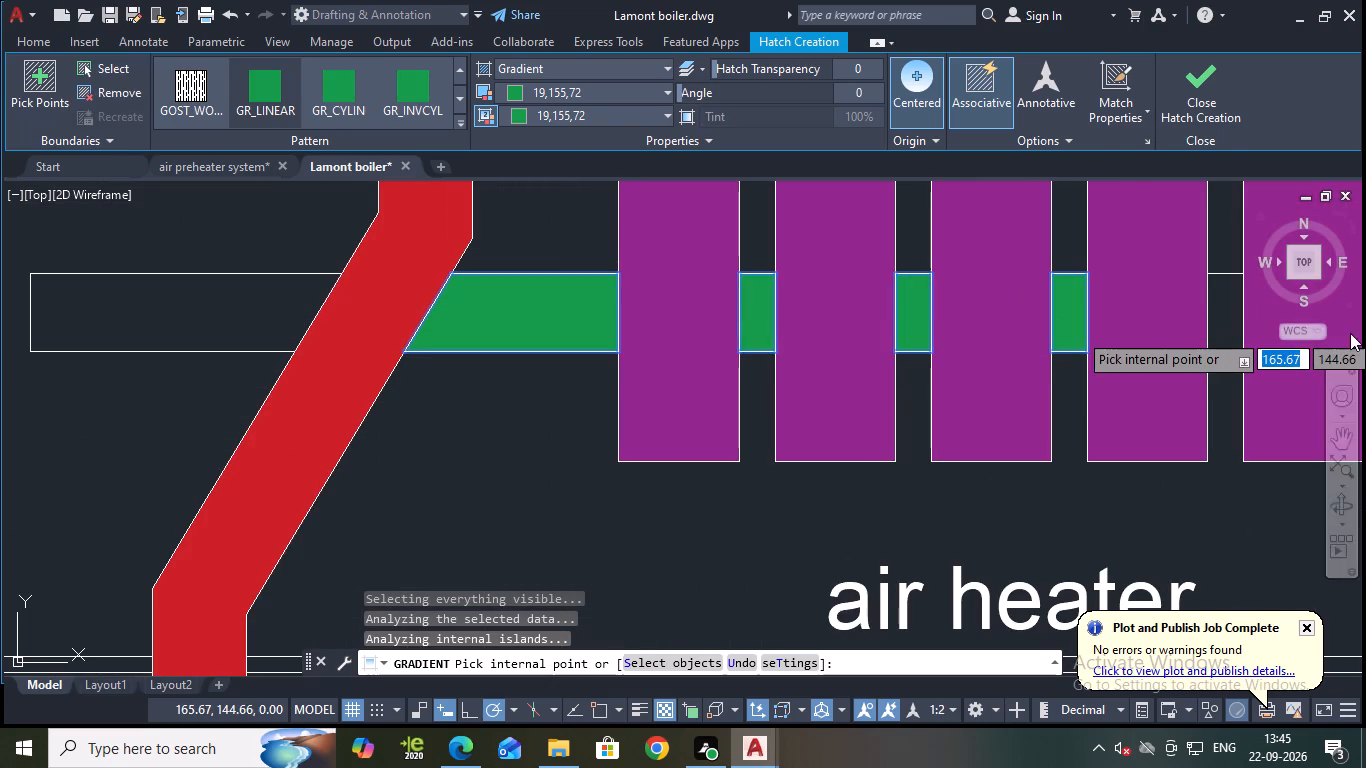
left_click(1239, 312)
scroll(1239, 312, "down", 2)
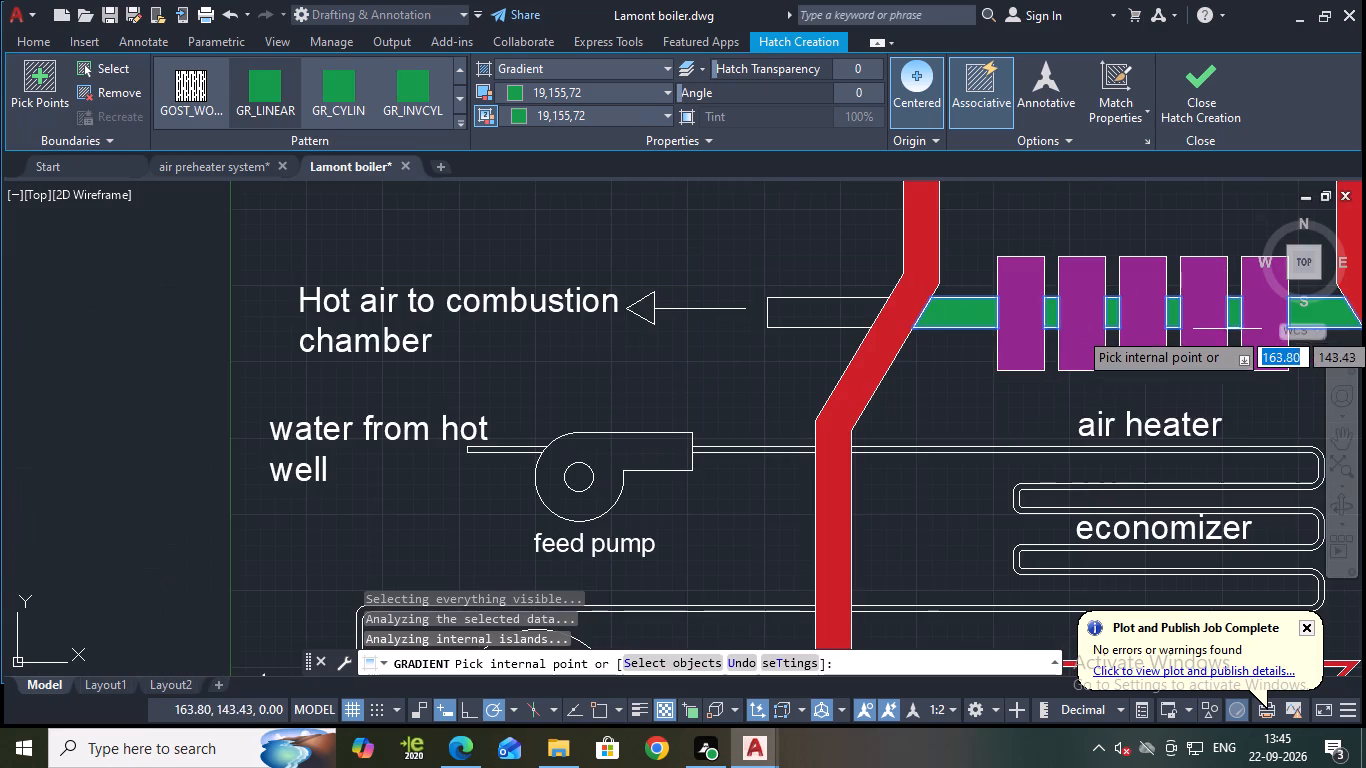
left_click(1189, 106)
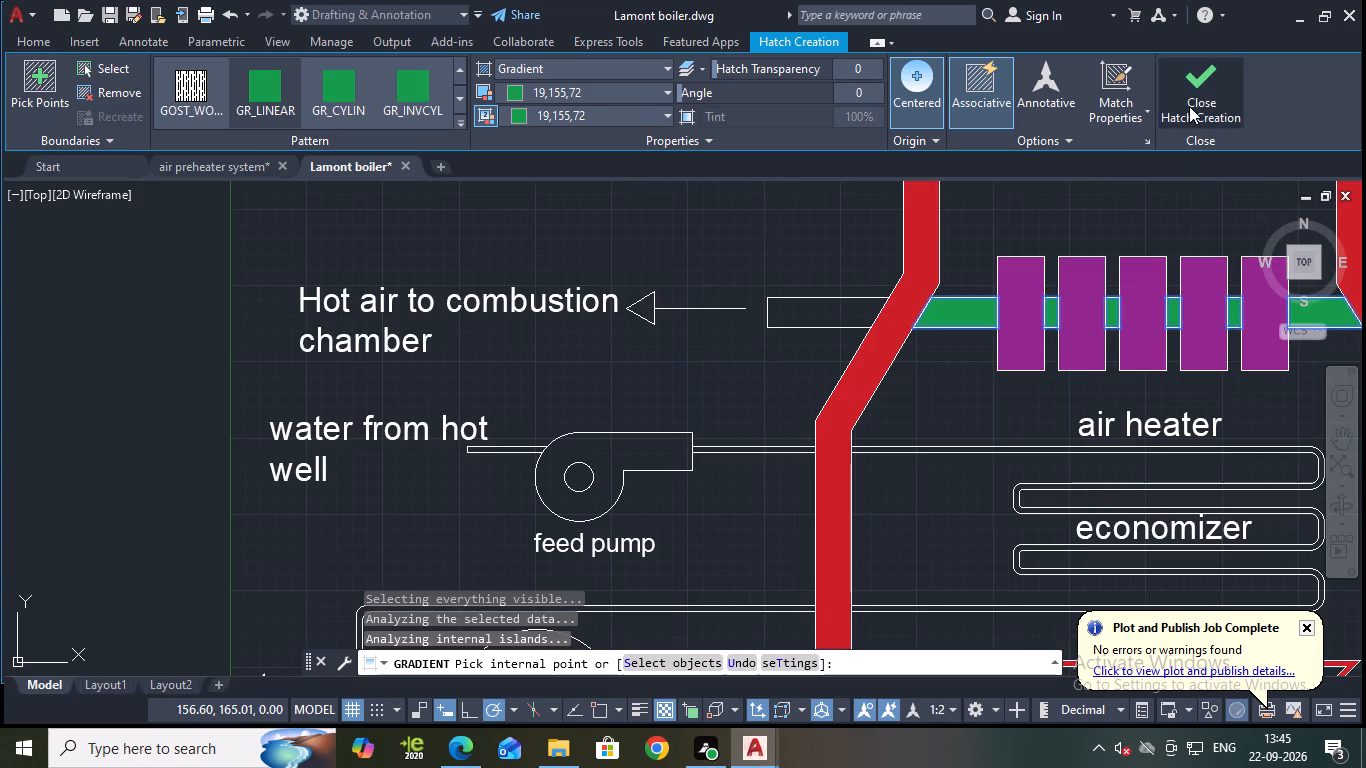
Fill the hot air outlet duct, blower-to-wall duct and cold air inlet duct with a gradient, setting both colours to grey 8.
middle_click_drag(584, 217, 426, 207)
left_click(200, 115)
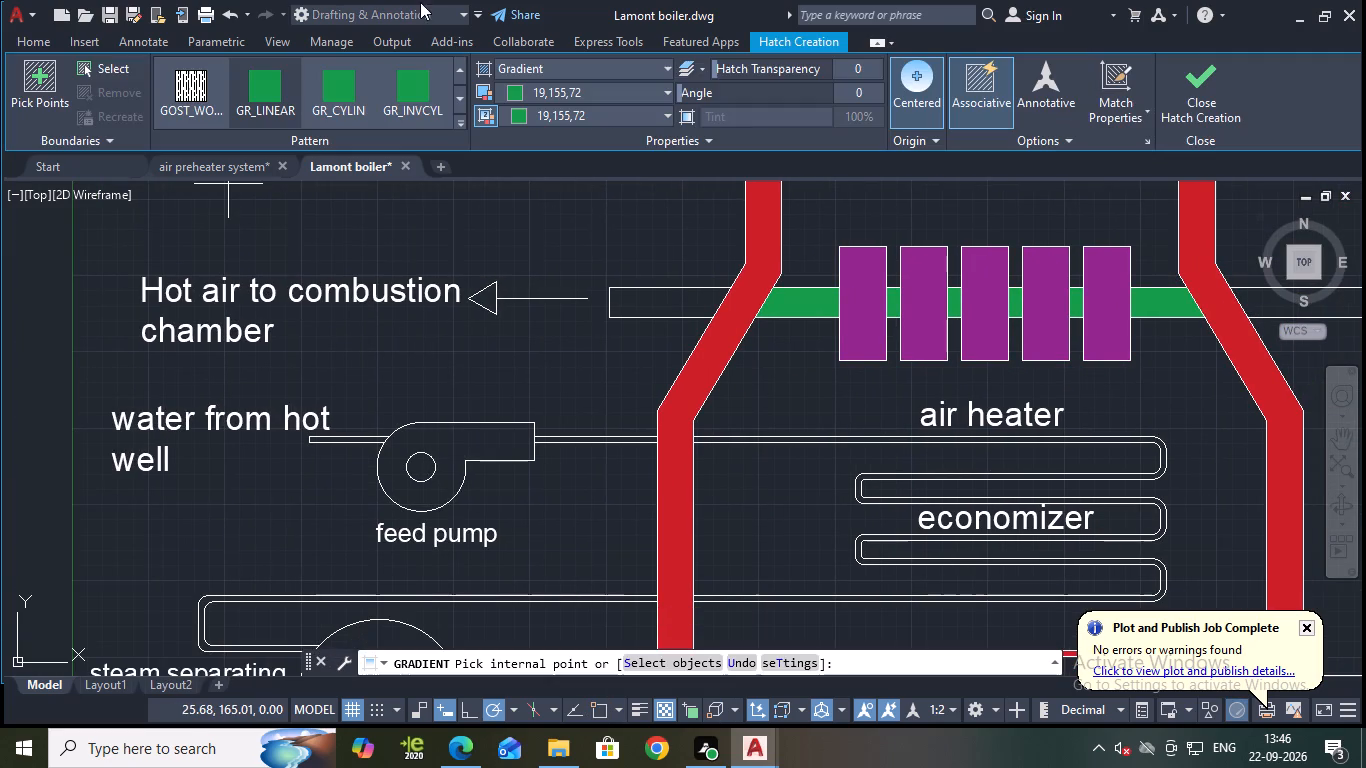
left_click(636, 91)
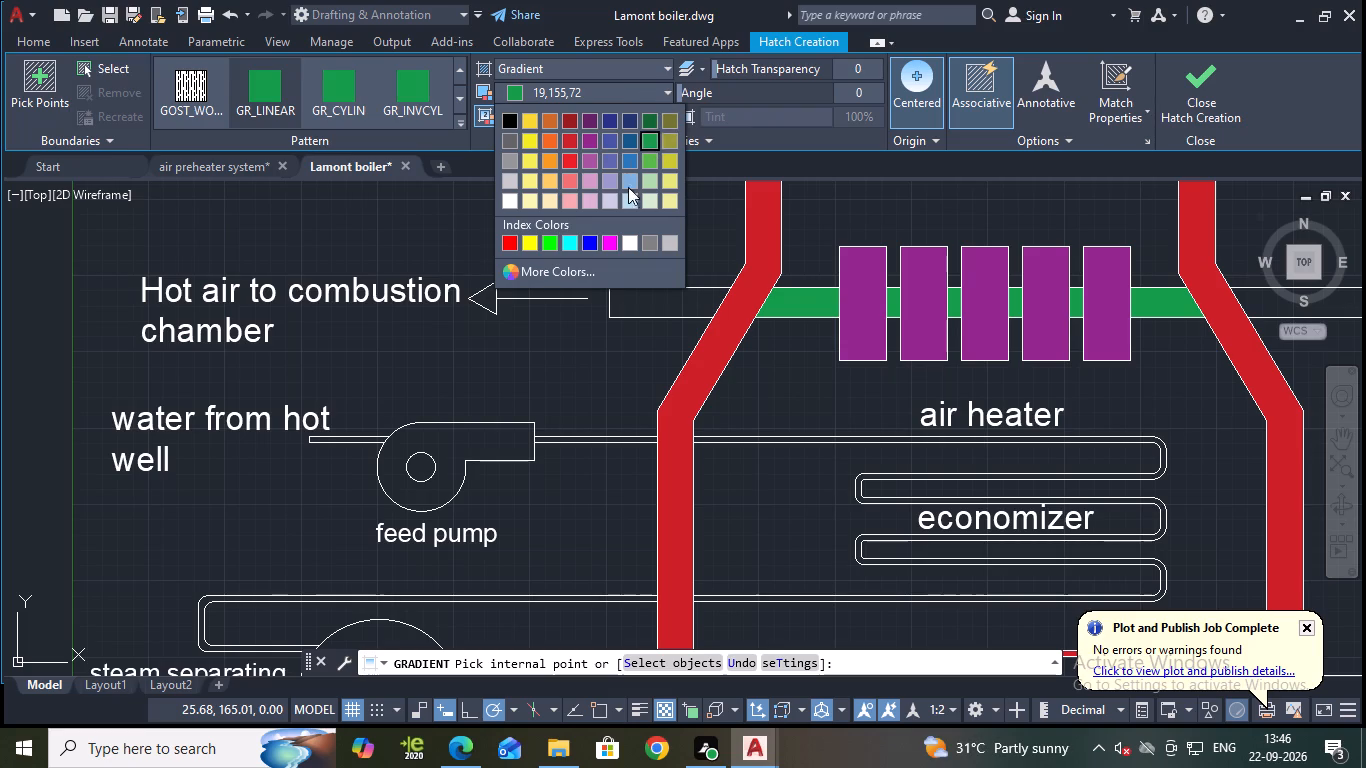
left_click(650, 238)
left_click(614, 123)
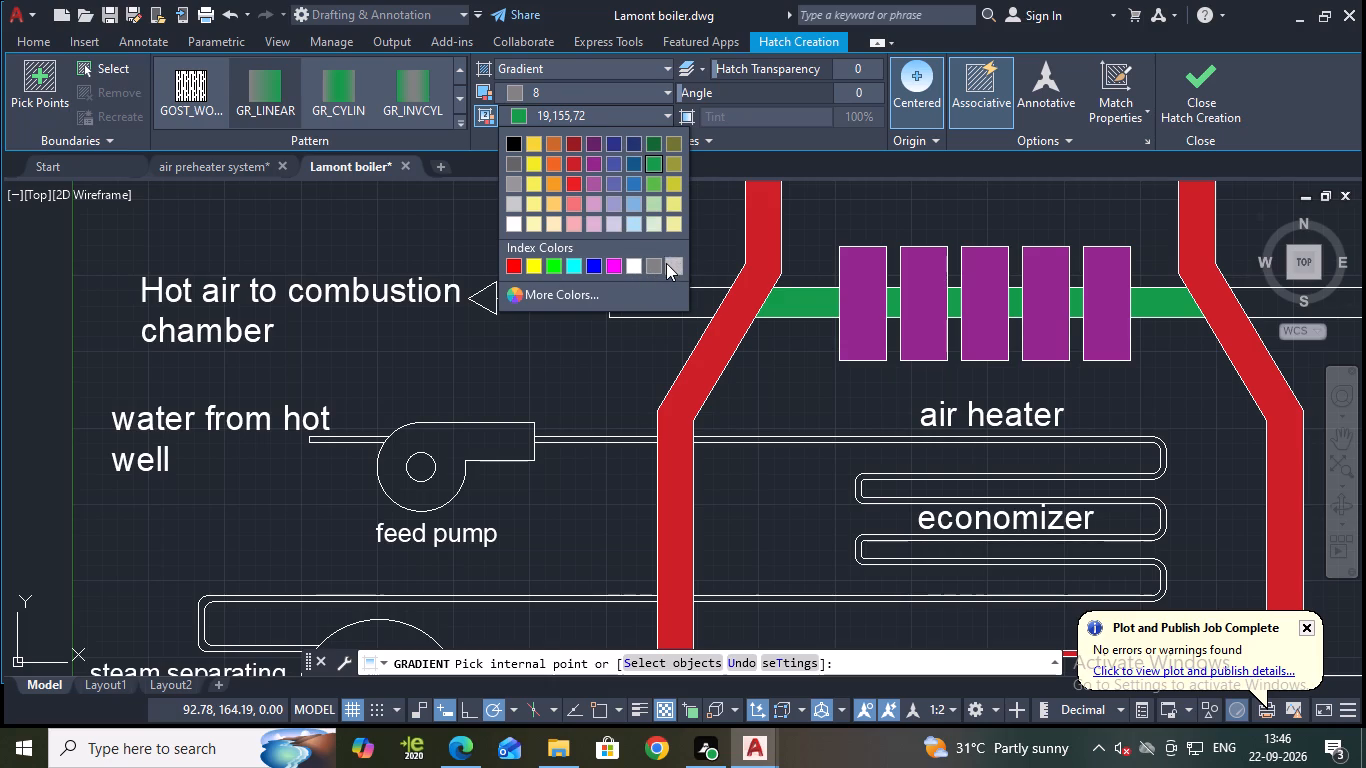
left_click(659, 265)
left_click(660, 296)
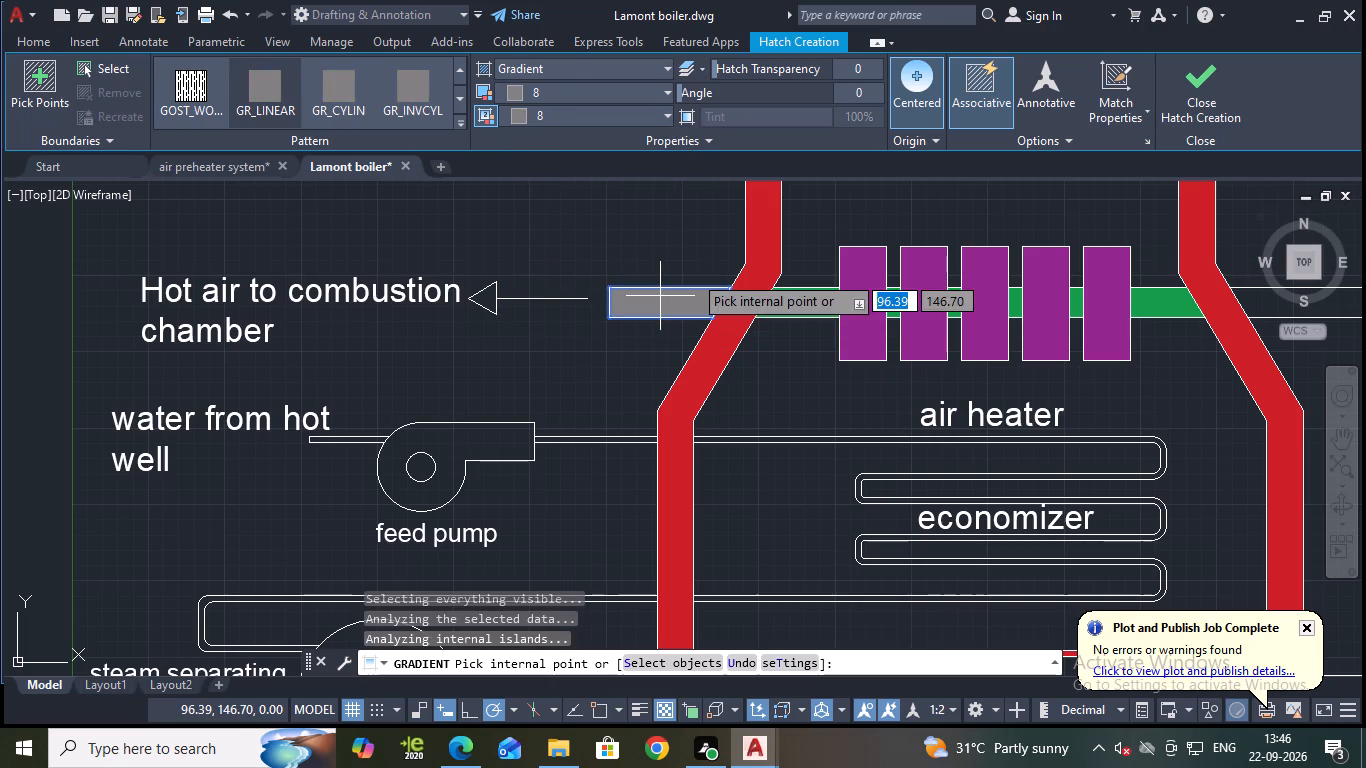
middle_click_drag(787, 384, 579, 390)
middle_click(515, 390)
middle_click(515, 390)
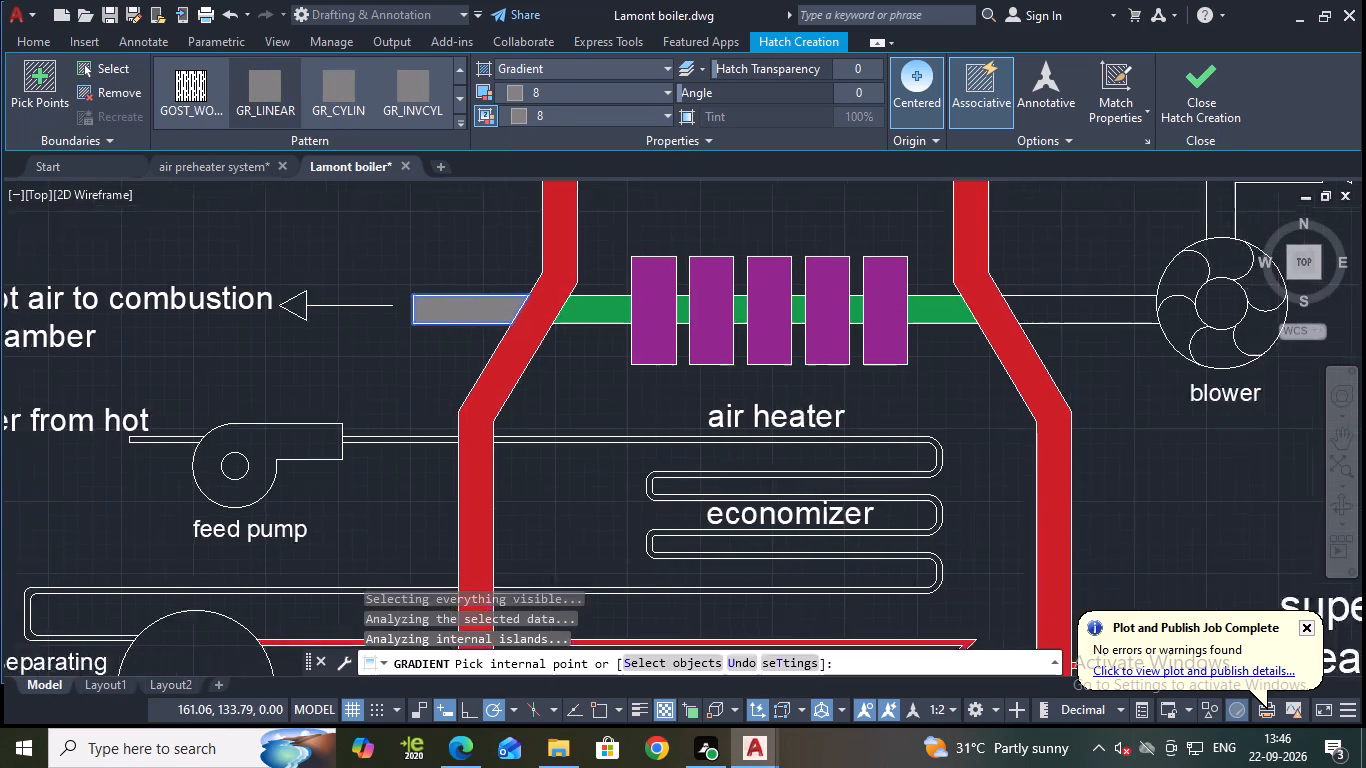
scroll(877, 294, "up", 1)
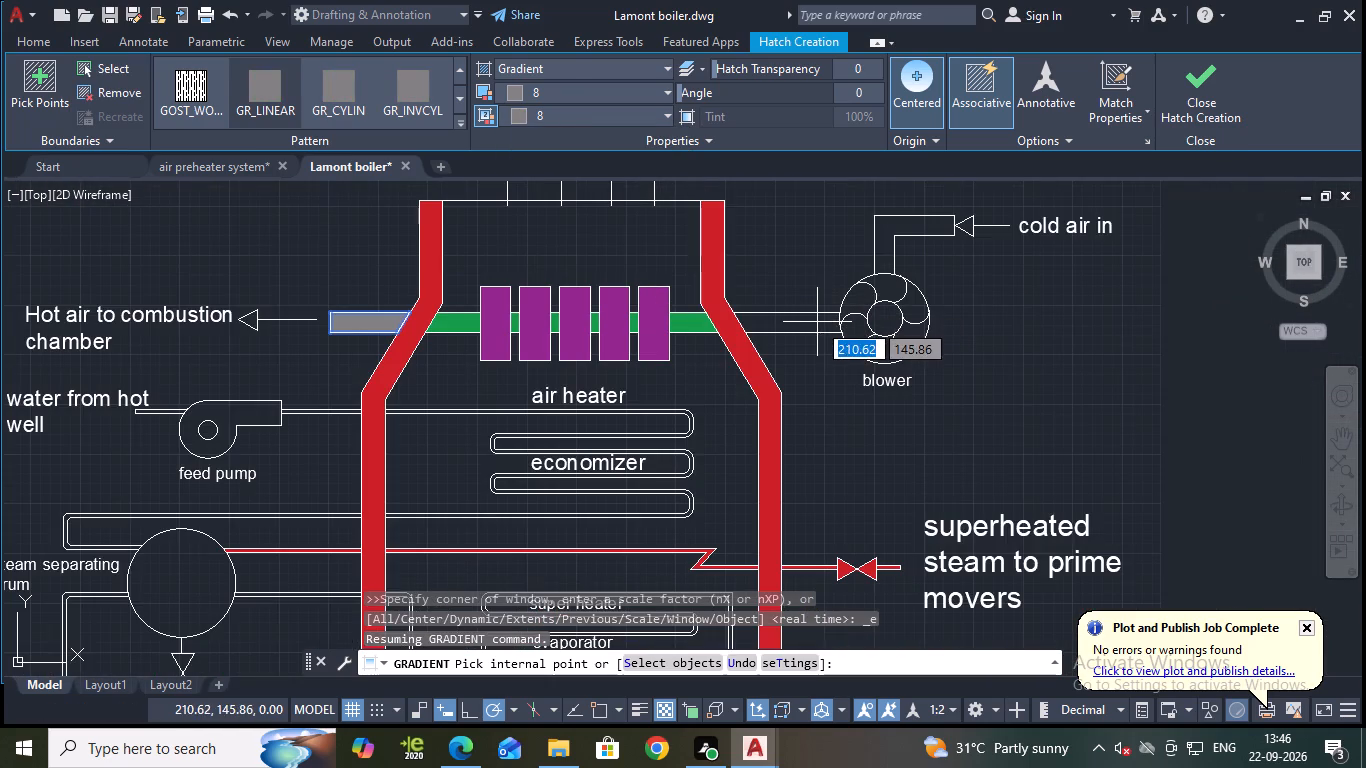
left_click(817, 322)
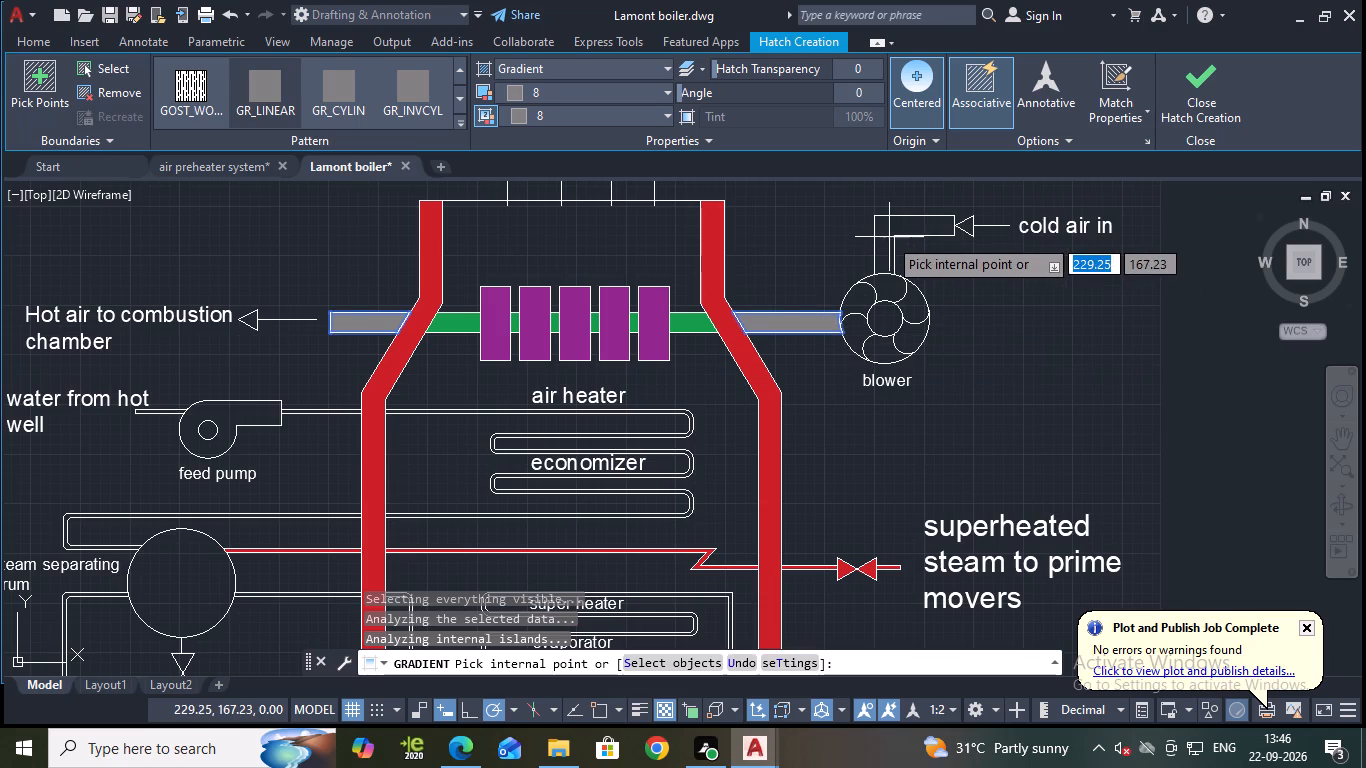
left_click(887, 237)
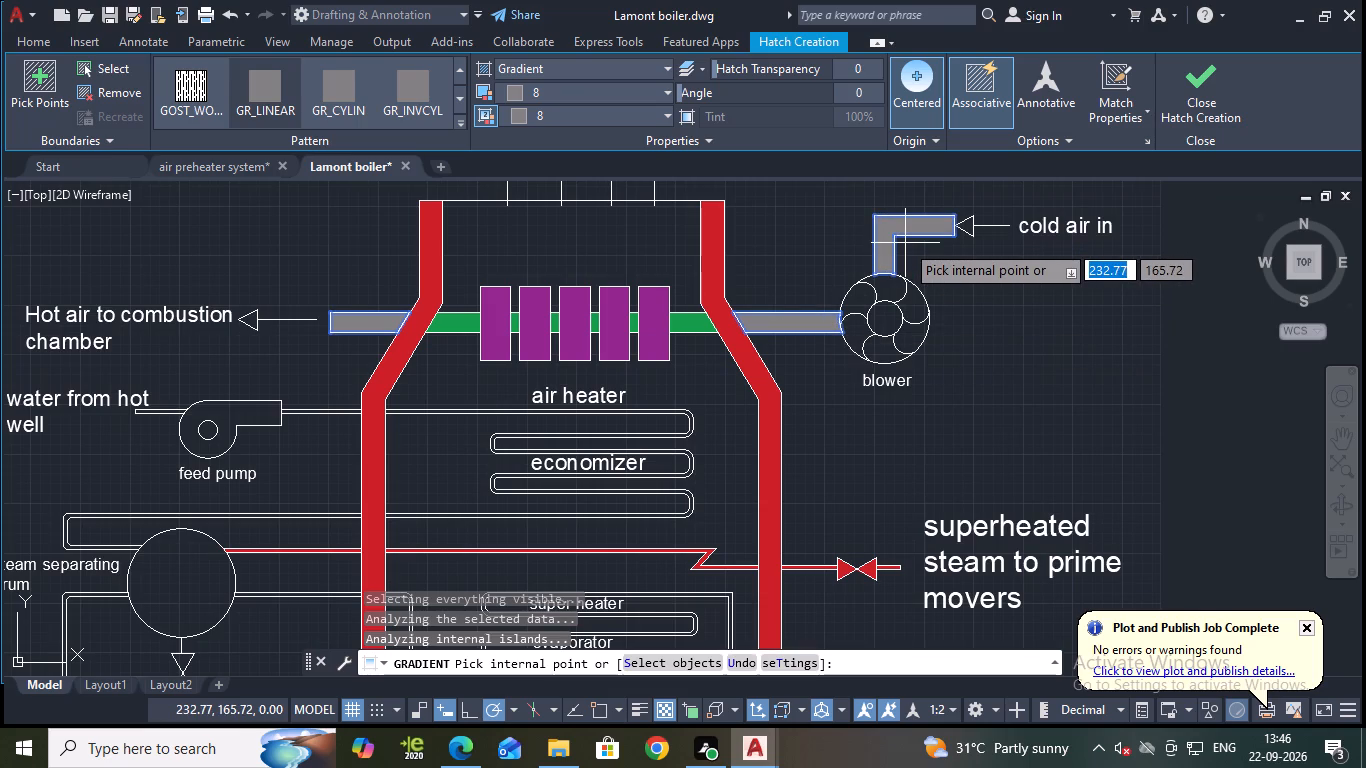
Fill the rectangular base under the circulating pump with the same grey gradient and finish the hatch.
middle_click(851, 439)
middle_click_drag(877, 431, 1029, 254)
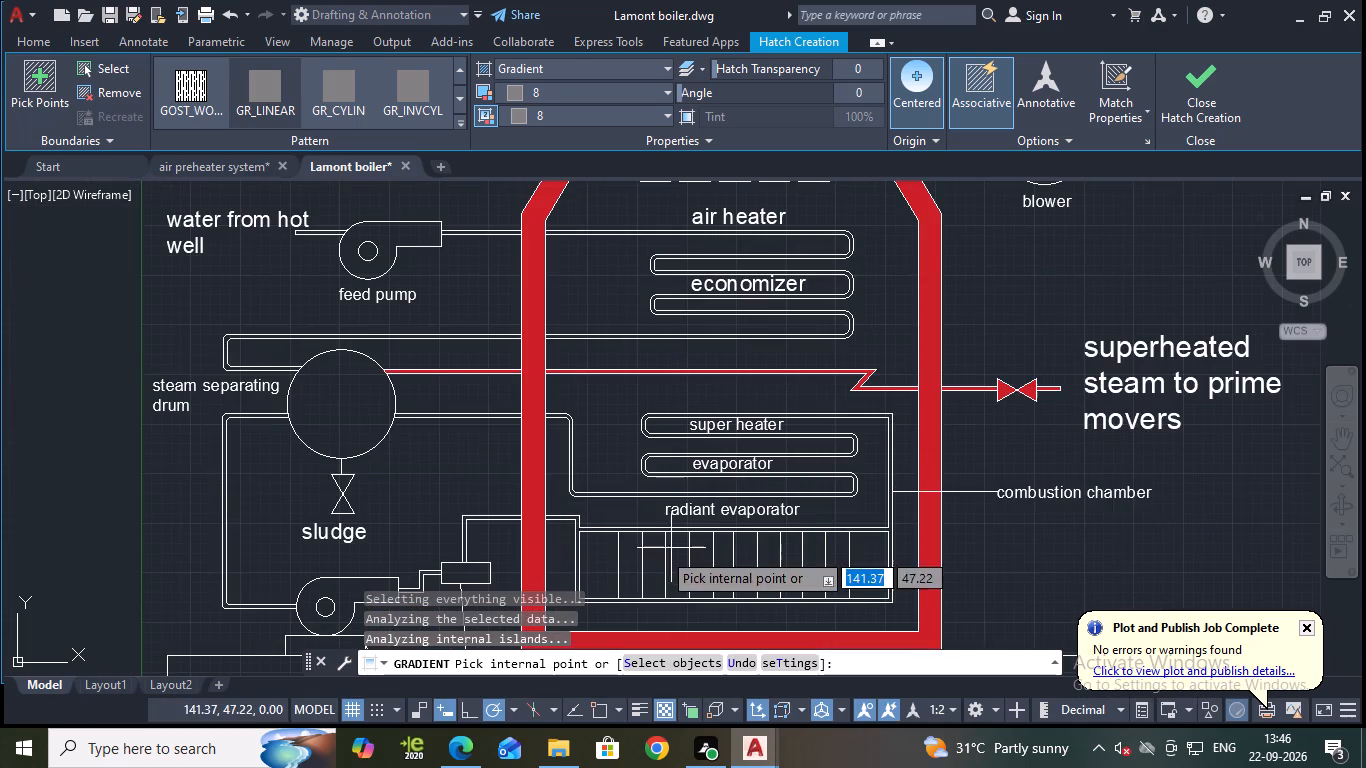
middle_click_drag(474, 439, 704, 199)
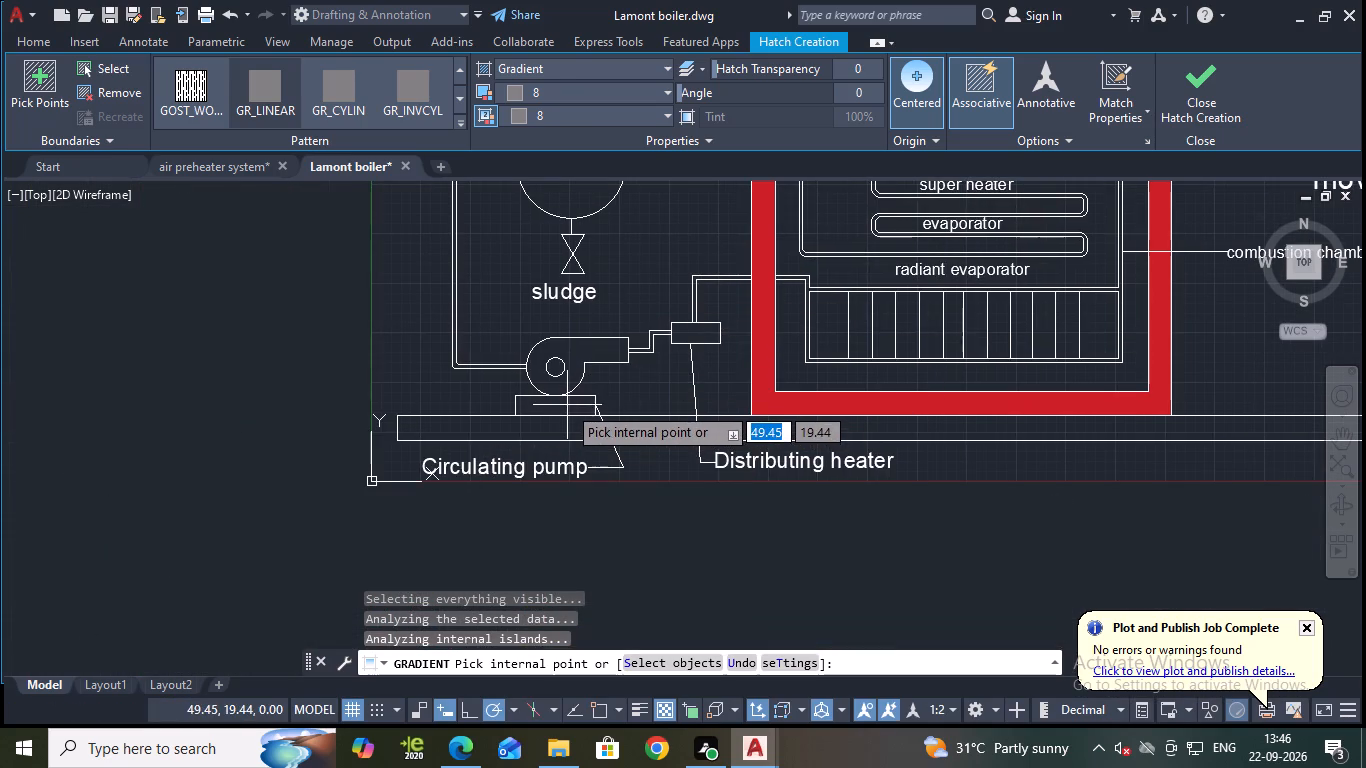
left_click(567, 405)
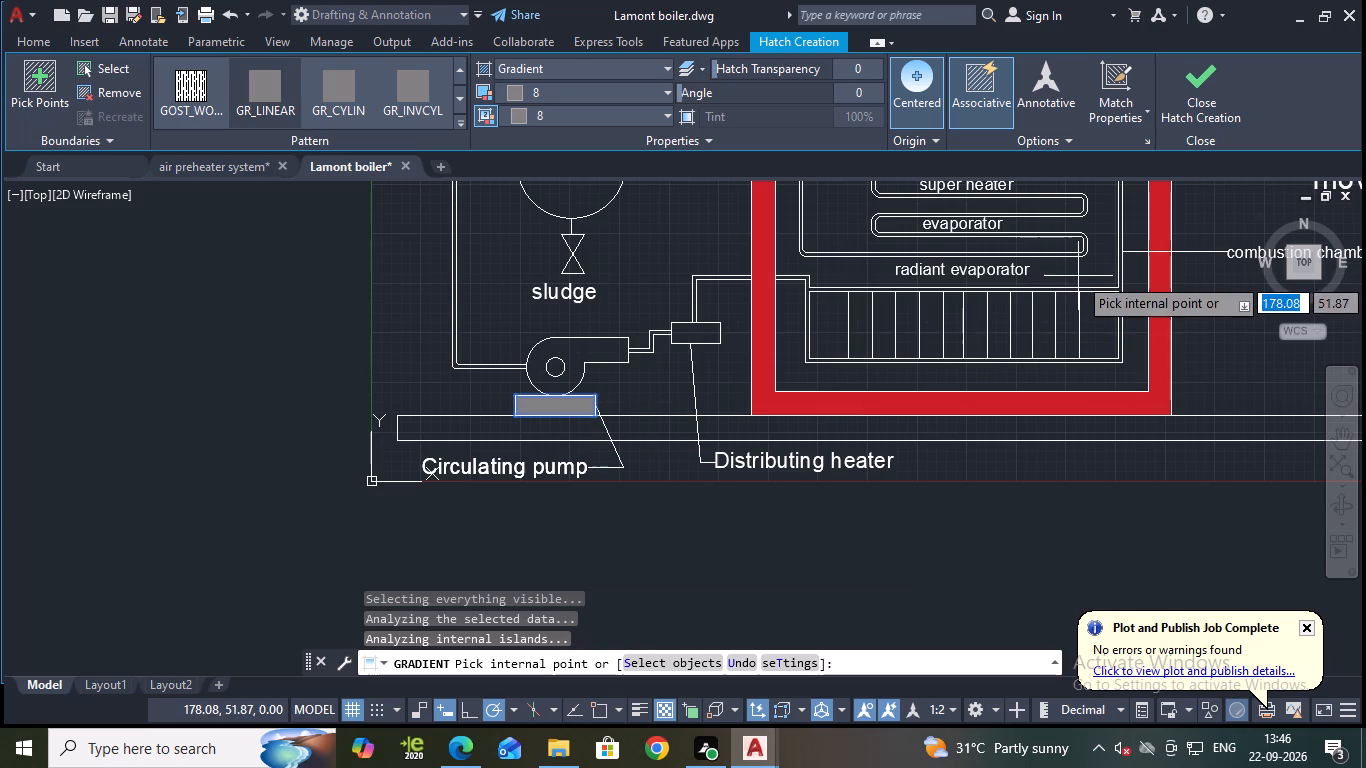
left_click(1182, 97)
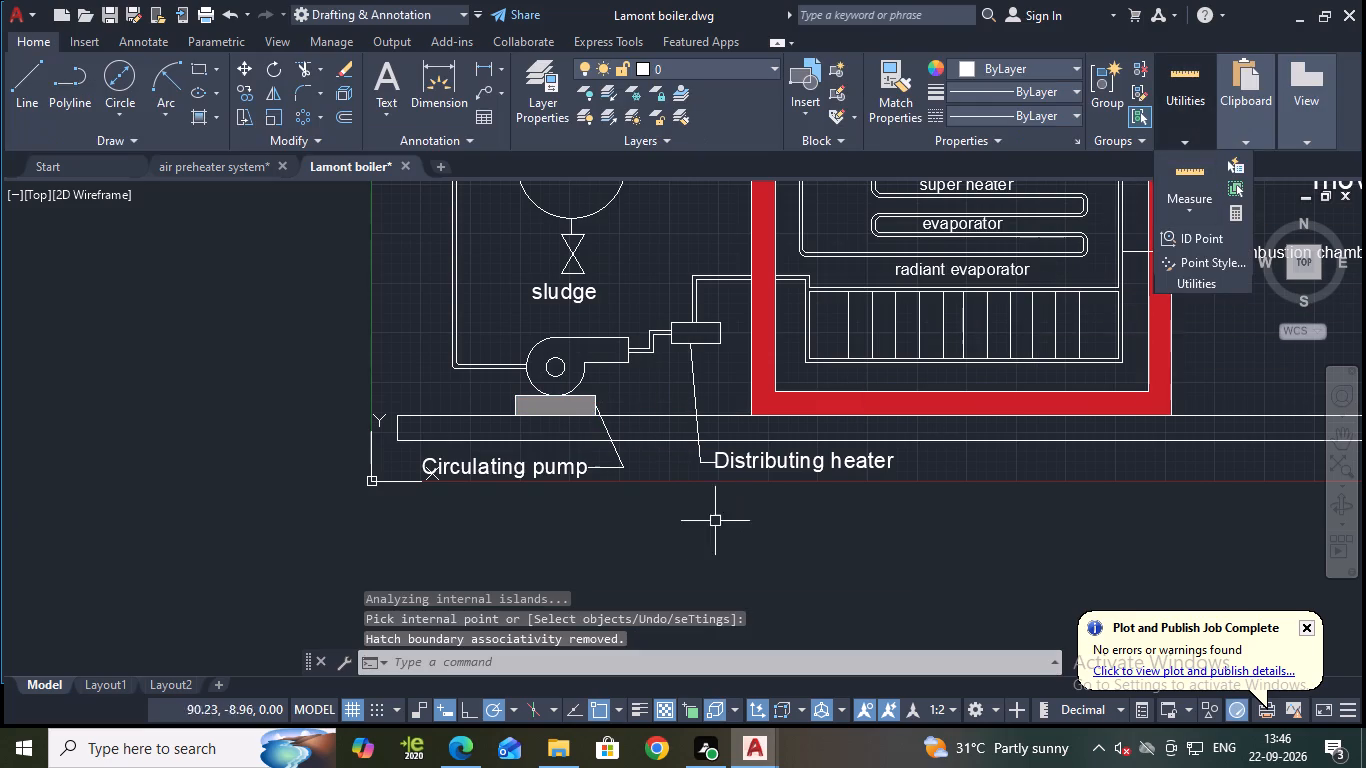
Move the tip of the Circulating pump leader from the grey base to the lower edge of the pump's outlet.
scroll(552, 424, "up", 2)
left_click(671, 408)
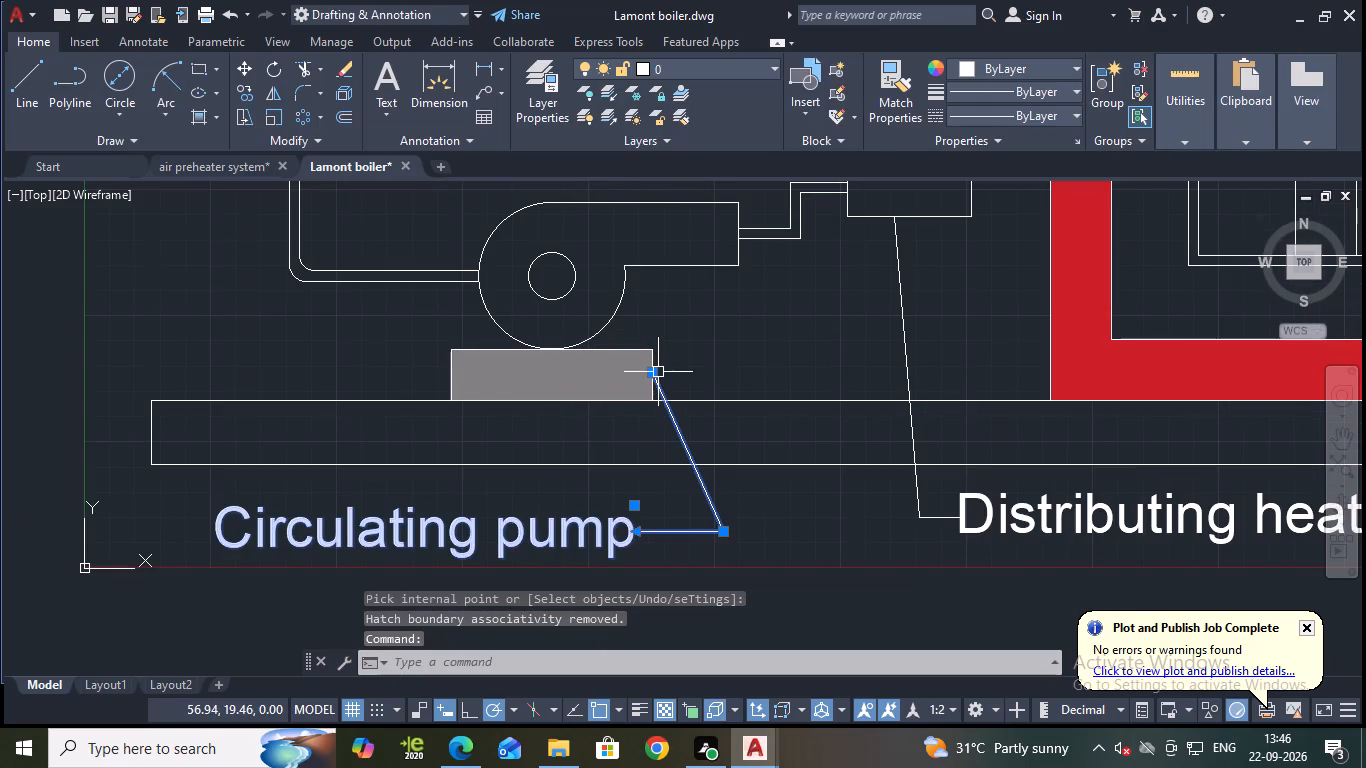
left_click(655, 375)
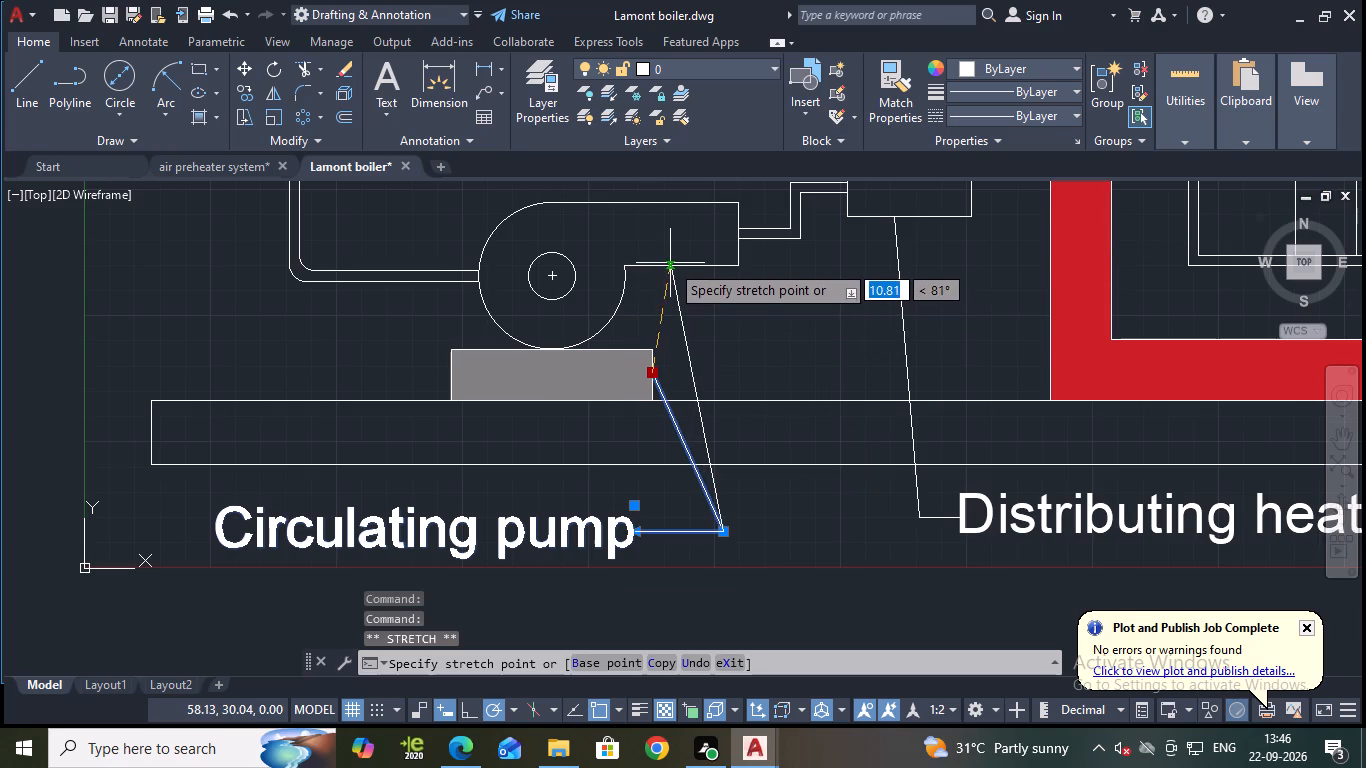
left_click(670, 262)
key("Escape")
Save the Lamont boiler drawing with the grey fills and adjusted leader.
key("ctrl+s")
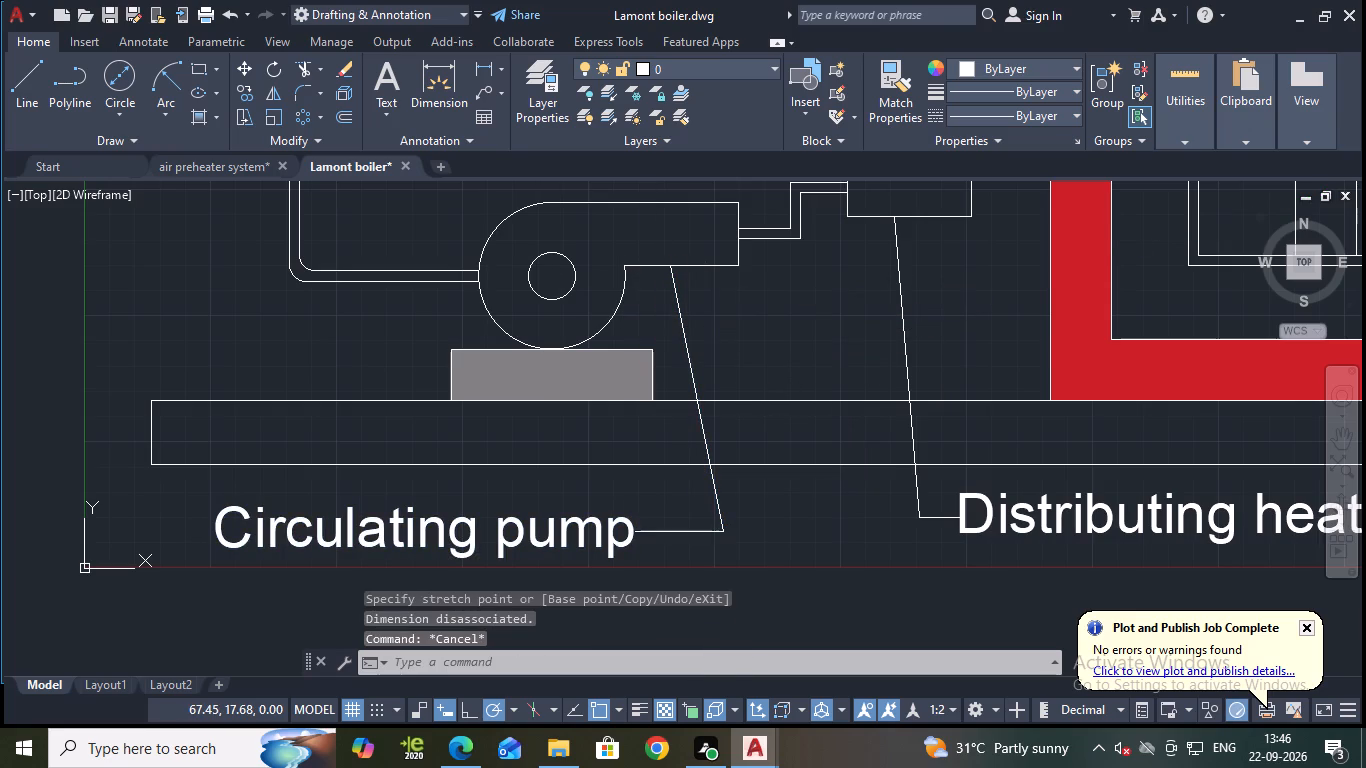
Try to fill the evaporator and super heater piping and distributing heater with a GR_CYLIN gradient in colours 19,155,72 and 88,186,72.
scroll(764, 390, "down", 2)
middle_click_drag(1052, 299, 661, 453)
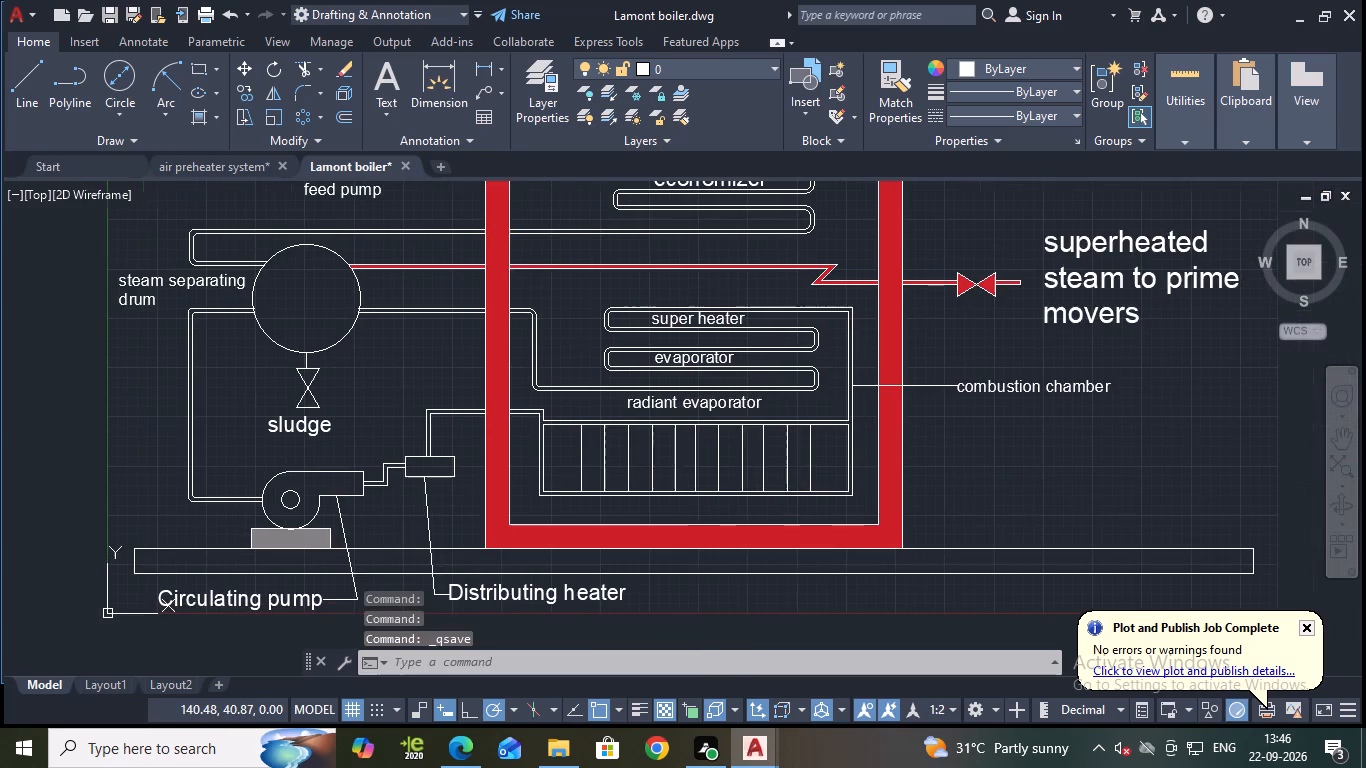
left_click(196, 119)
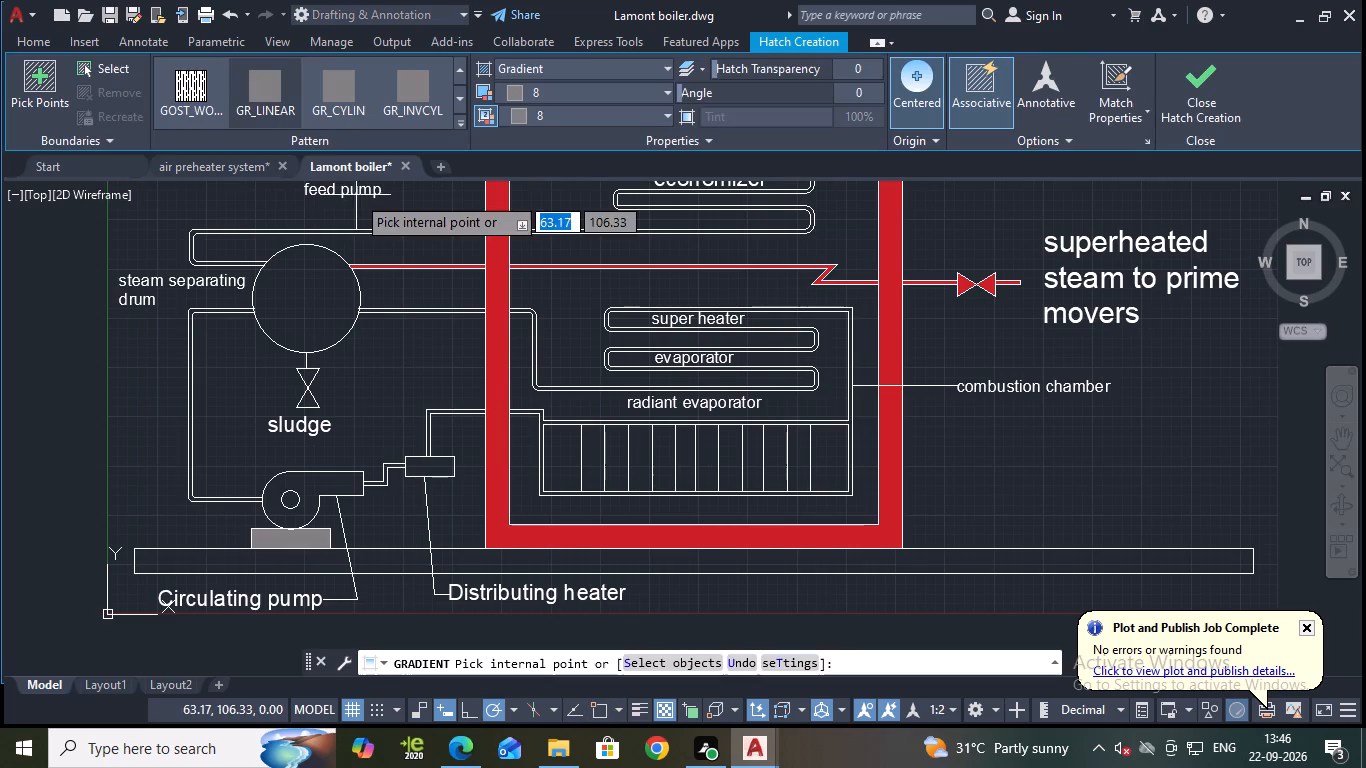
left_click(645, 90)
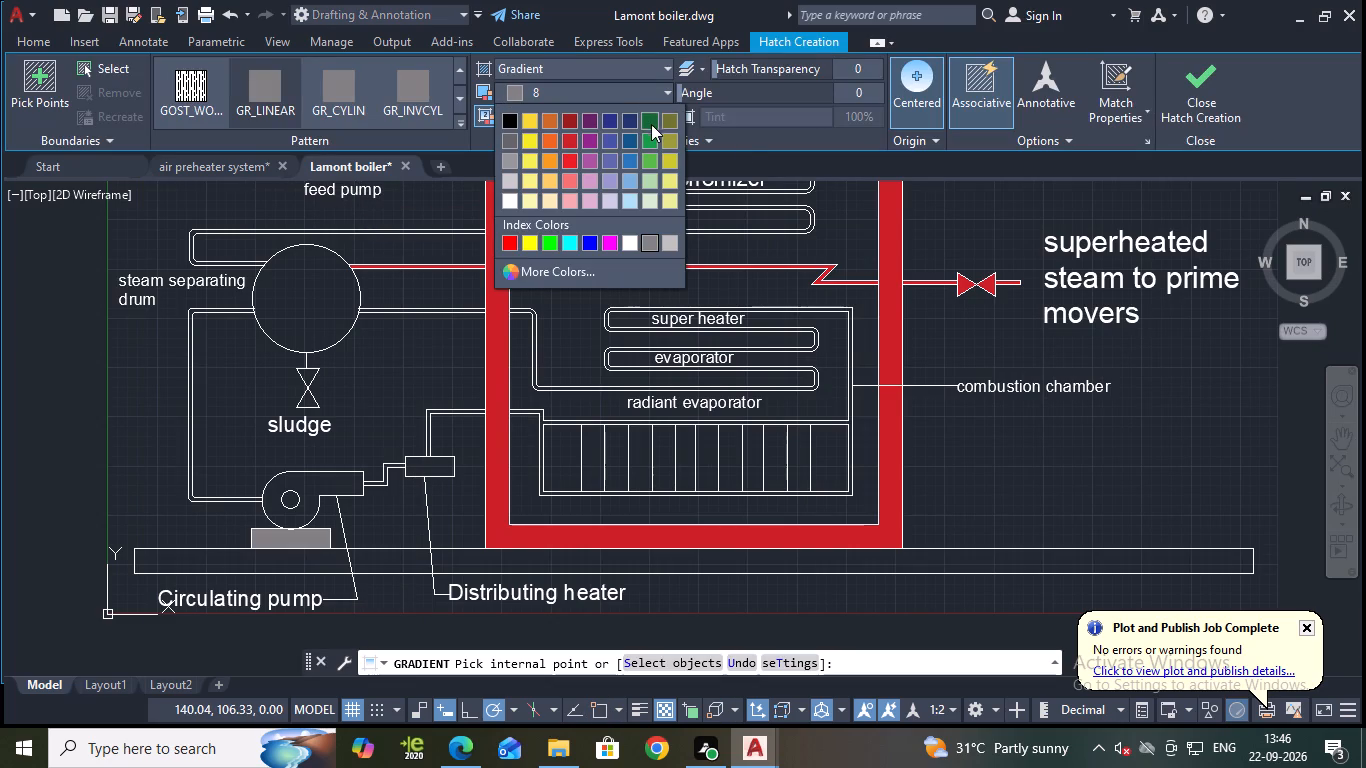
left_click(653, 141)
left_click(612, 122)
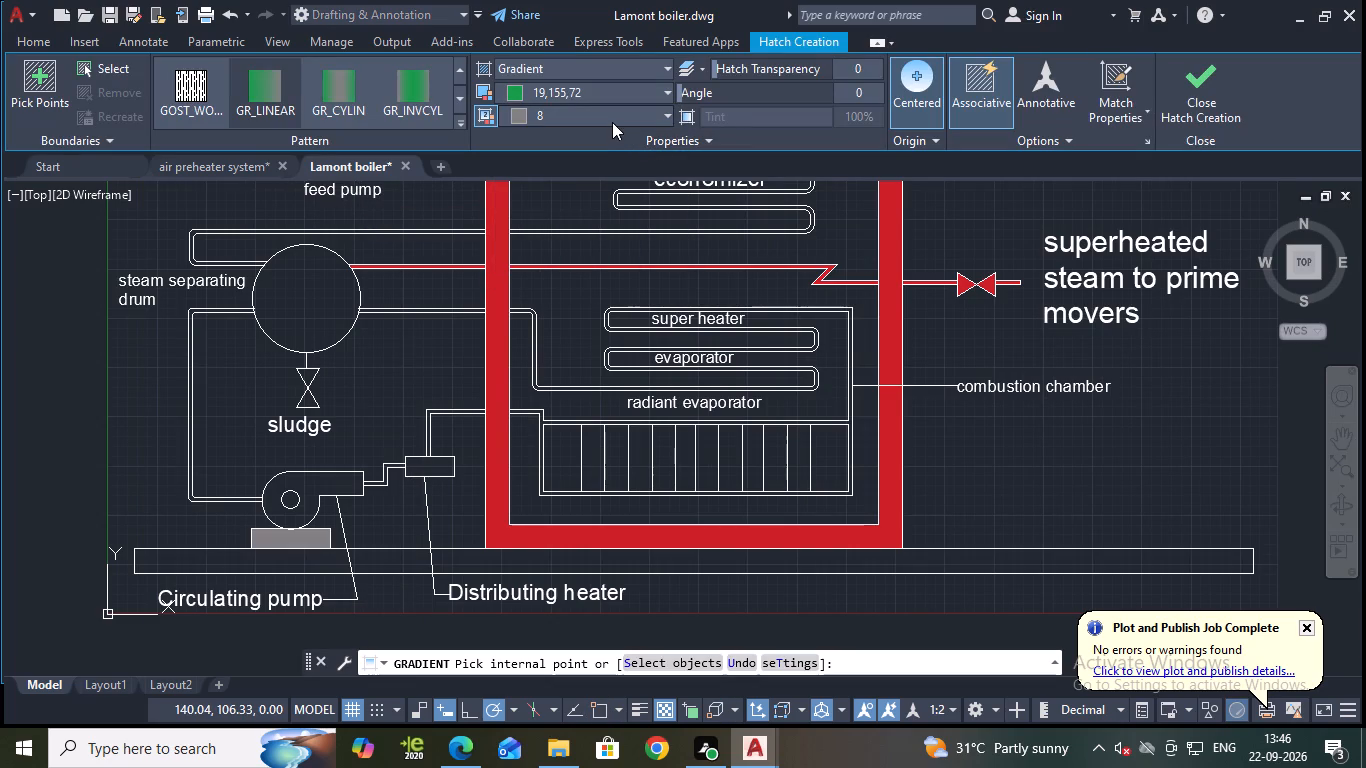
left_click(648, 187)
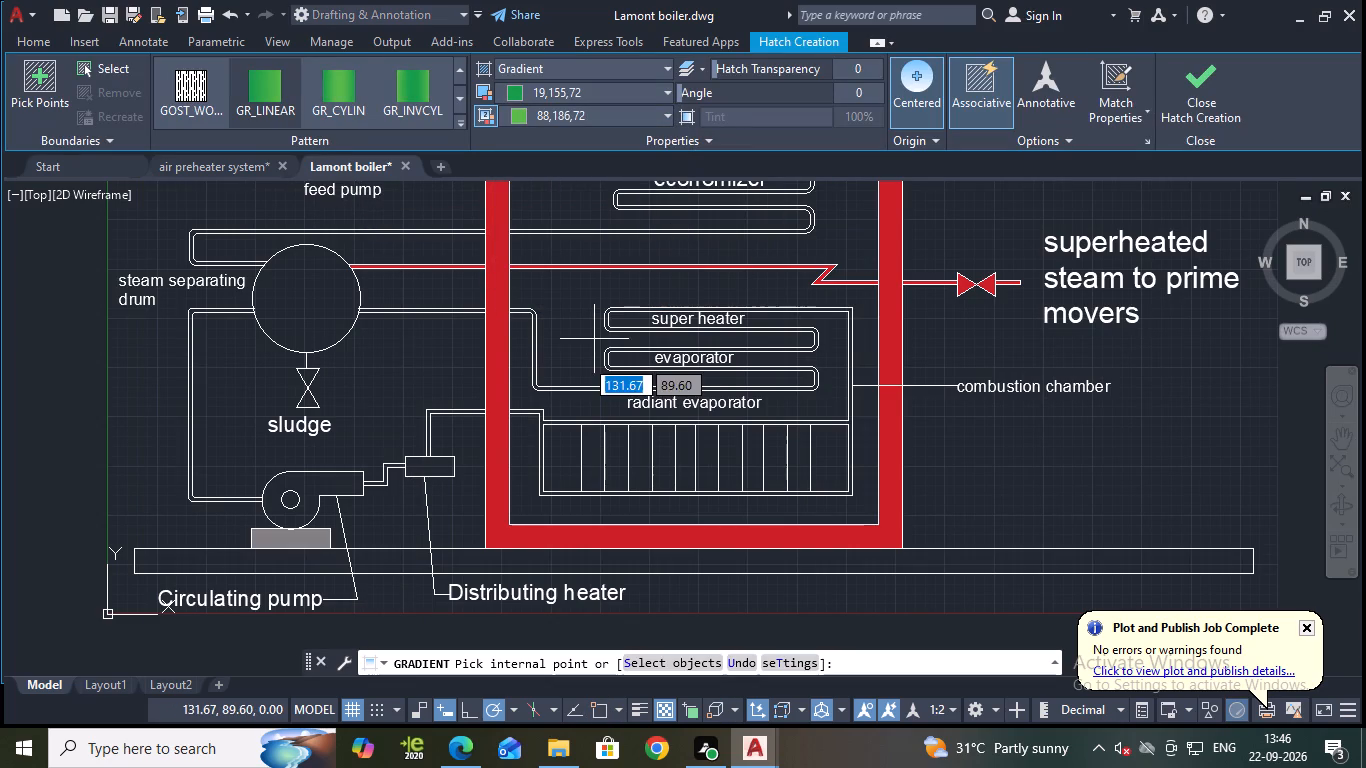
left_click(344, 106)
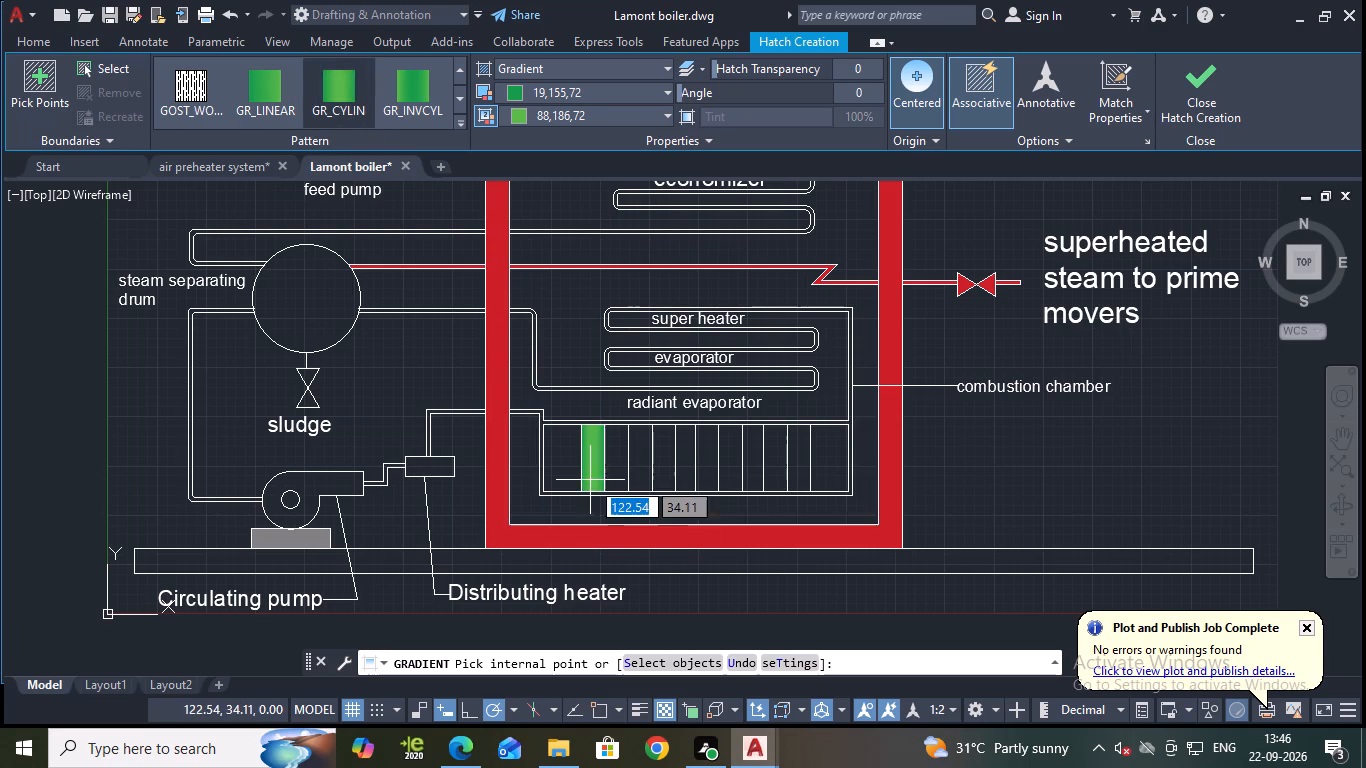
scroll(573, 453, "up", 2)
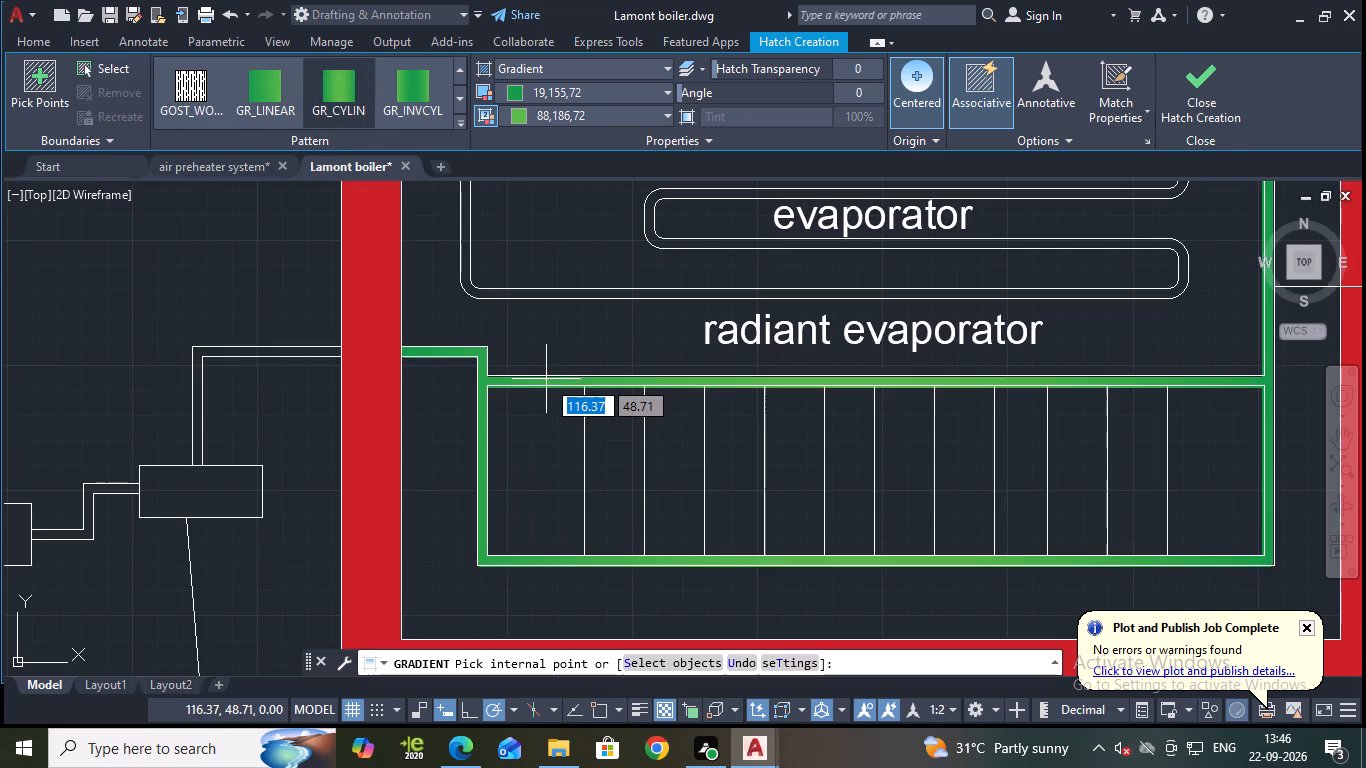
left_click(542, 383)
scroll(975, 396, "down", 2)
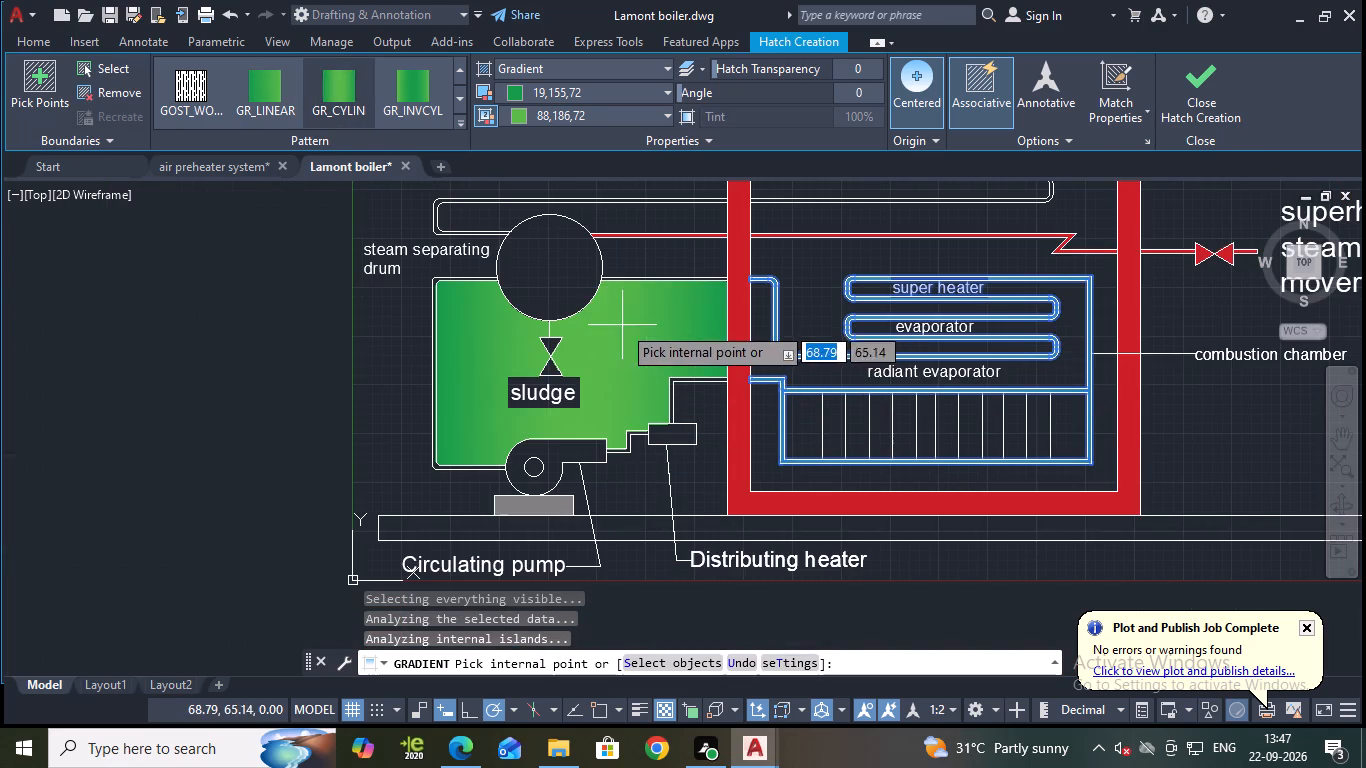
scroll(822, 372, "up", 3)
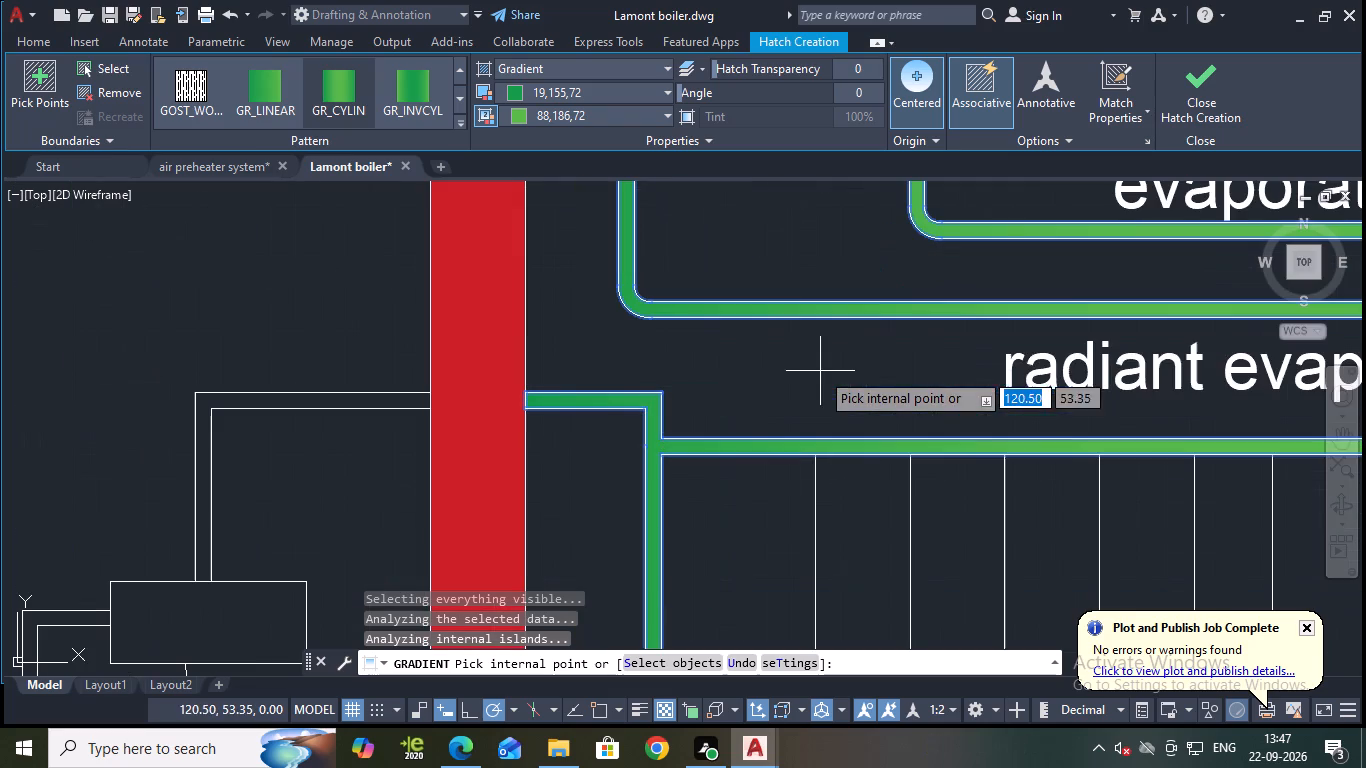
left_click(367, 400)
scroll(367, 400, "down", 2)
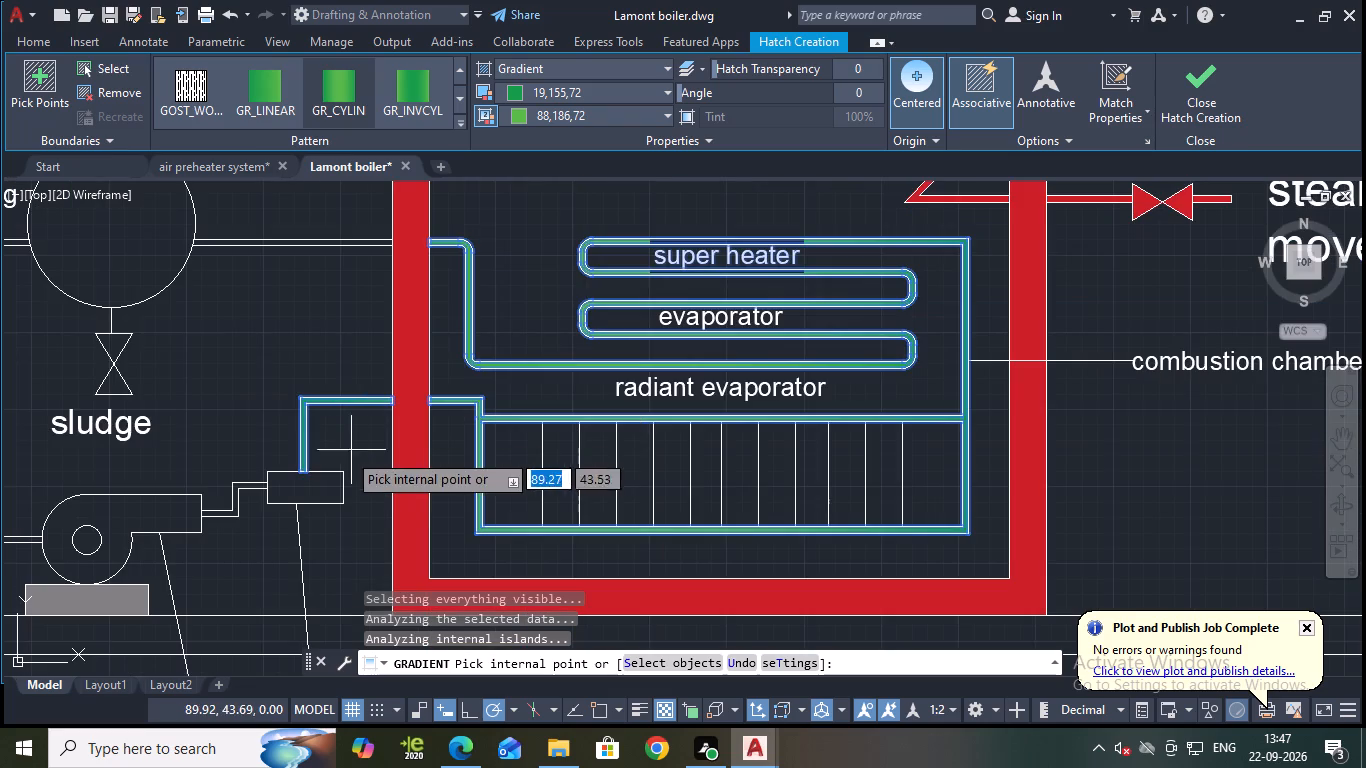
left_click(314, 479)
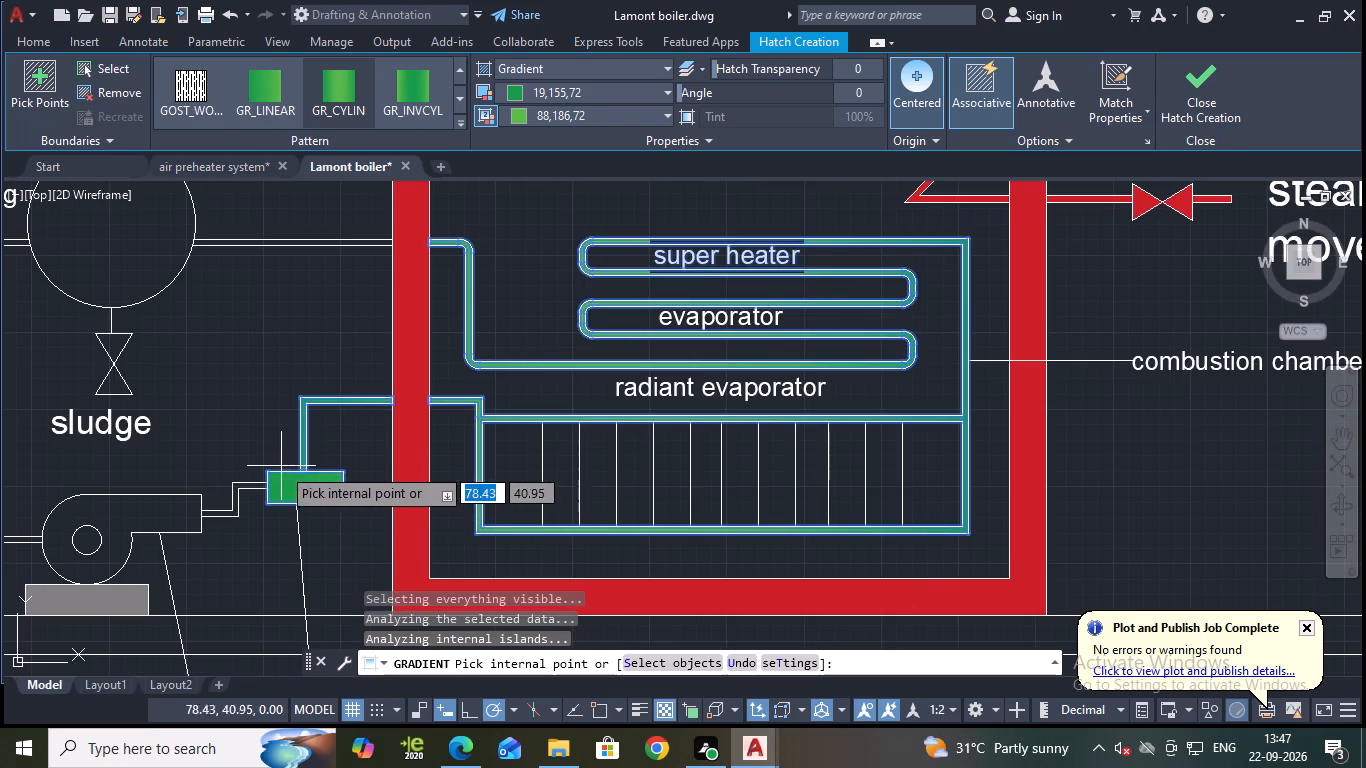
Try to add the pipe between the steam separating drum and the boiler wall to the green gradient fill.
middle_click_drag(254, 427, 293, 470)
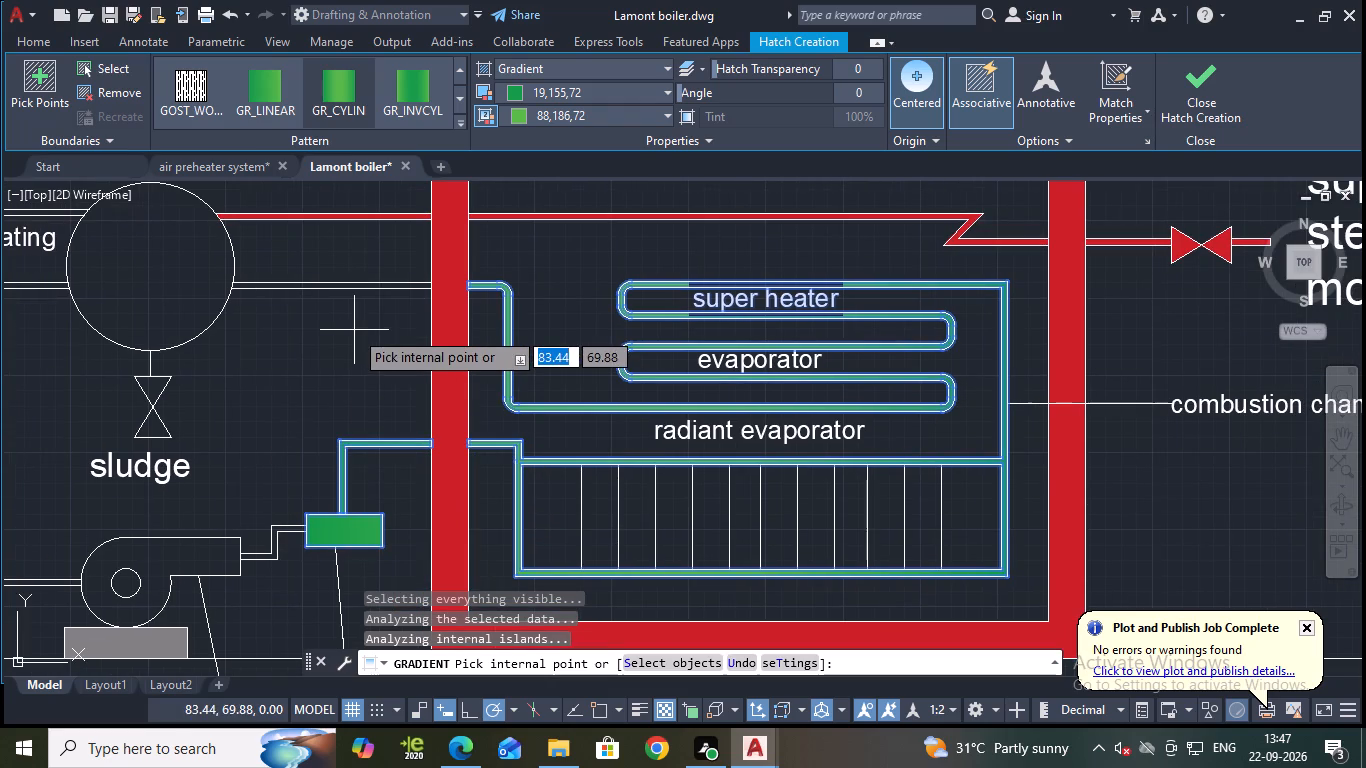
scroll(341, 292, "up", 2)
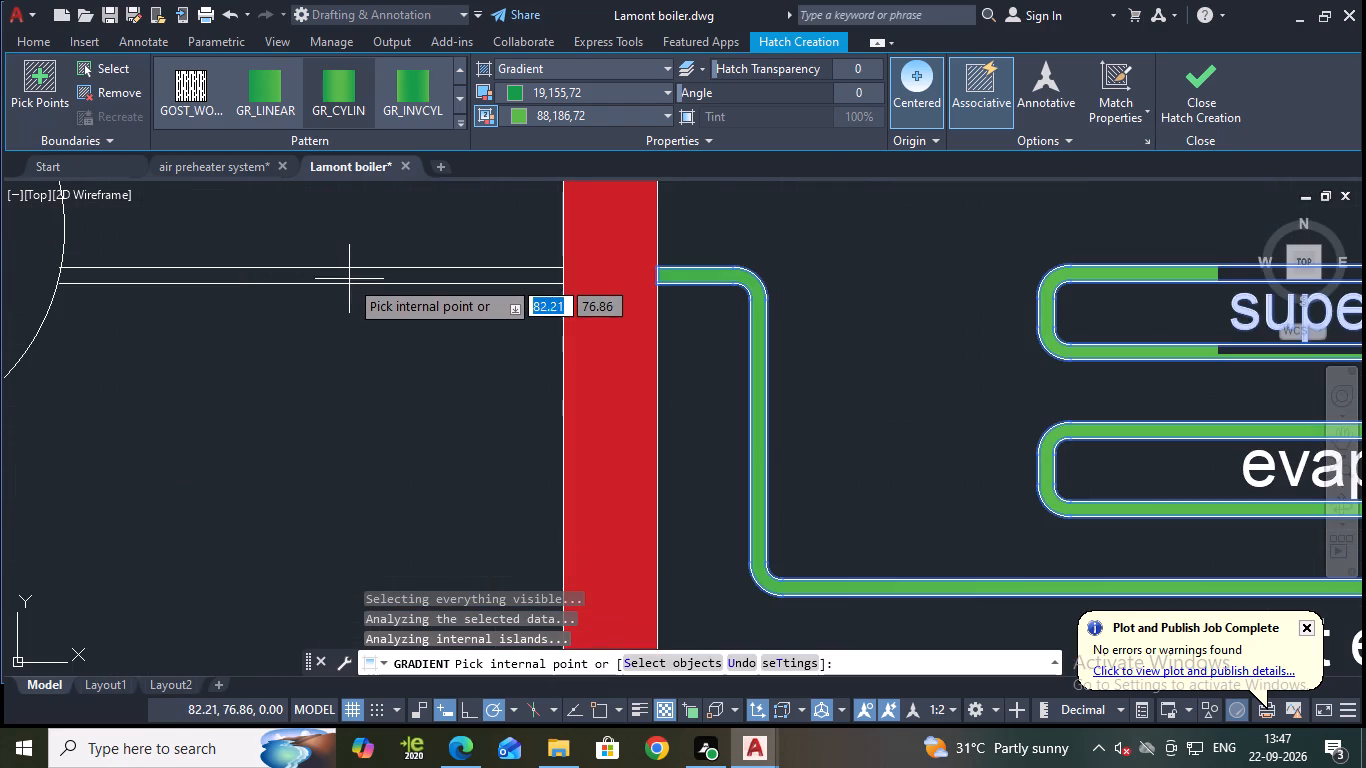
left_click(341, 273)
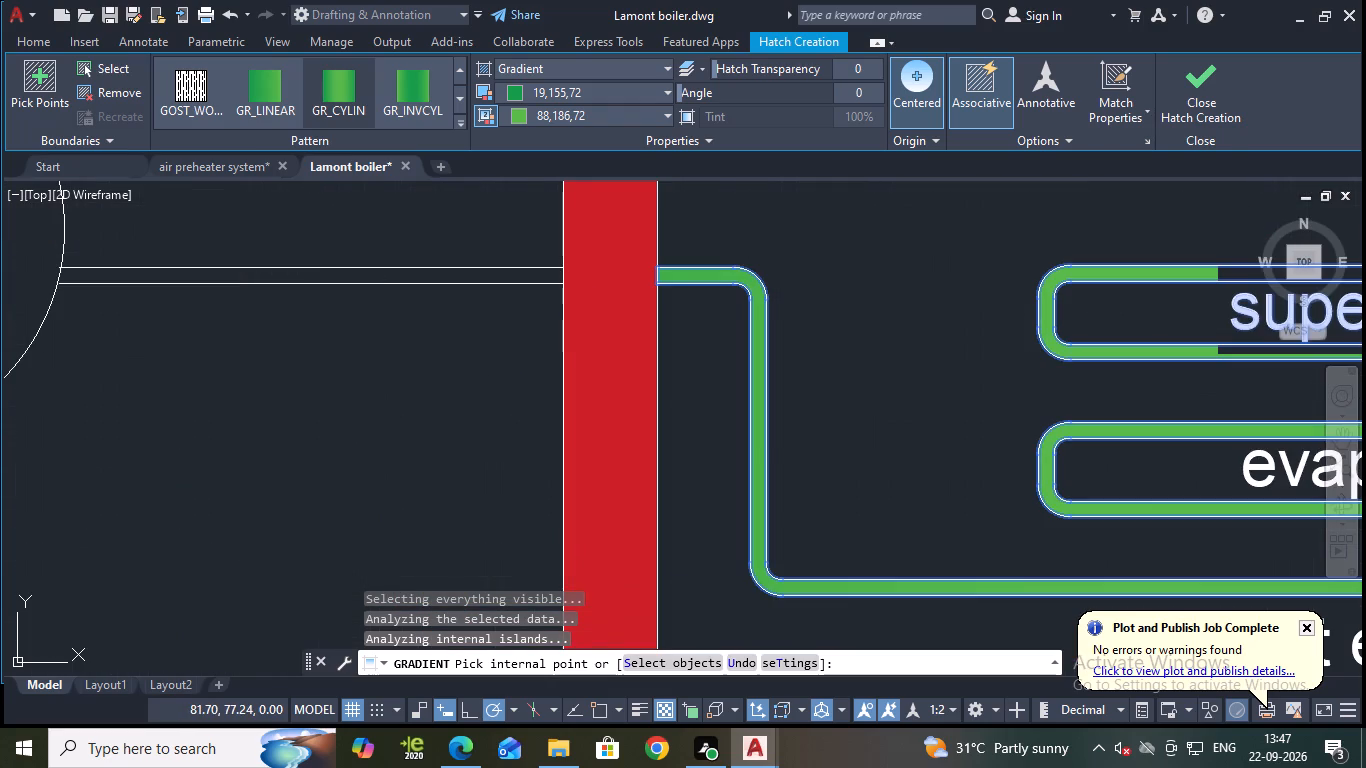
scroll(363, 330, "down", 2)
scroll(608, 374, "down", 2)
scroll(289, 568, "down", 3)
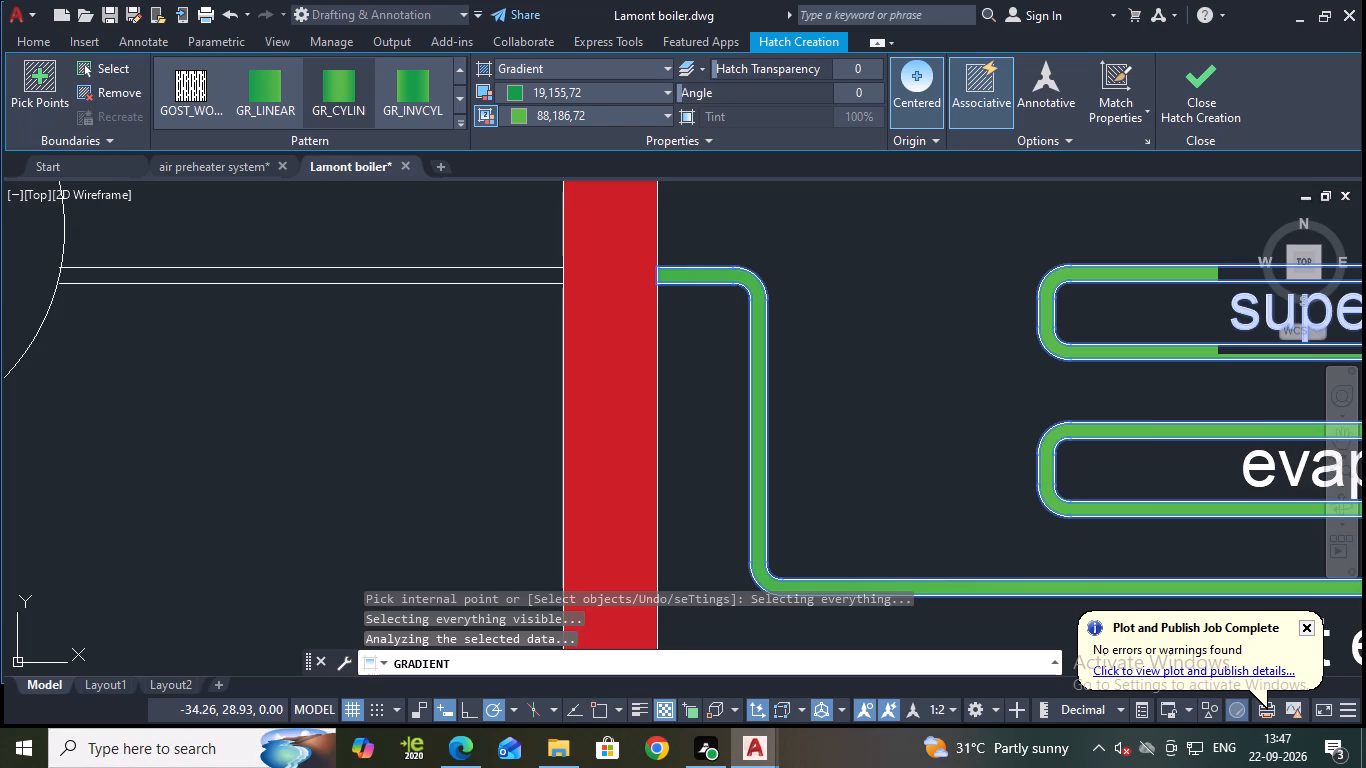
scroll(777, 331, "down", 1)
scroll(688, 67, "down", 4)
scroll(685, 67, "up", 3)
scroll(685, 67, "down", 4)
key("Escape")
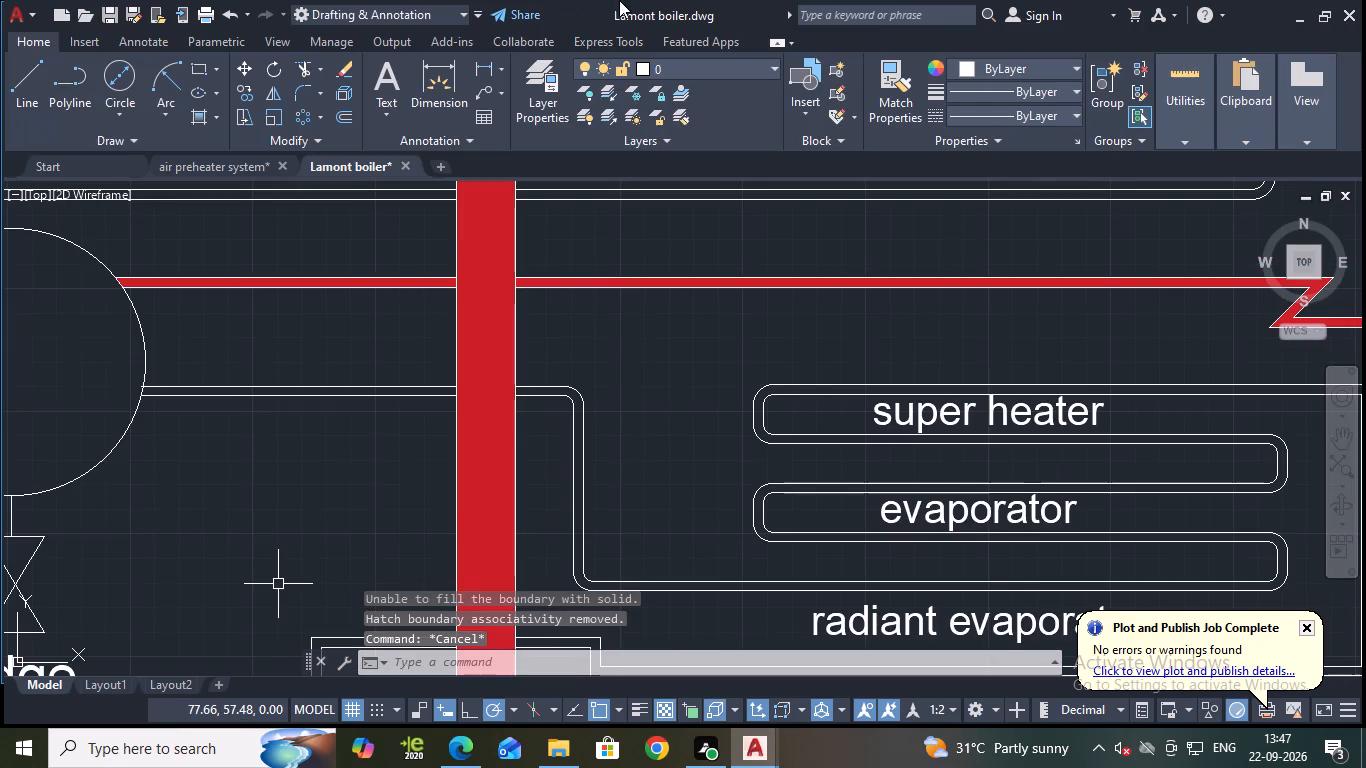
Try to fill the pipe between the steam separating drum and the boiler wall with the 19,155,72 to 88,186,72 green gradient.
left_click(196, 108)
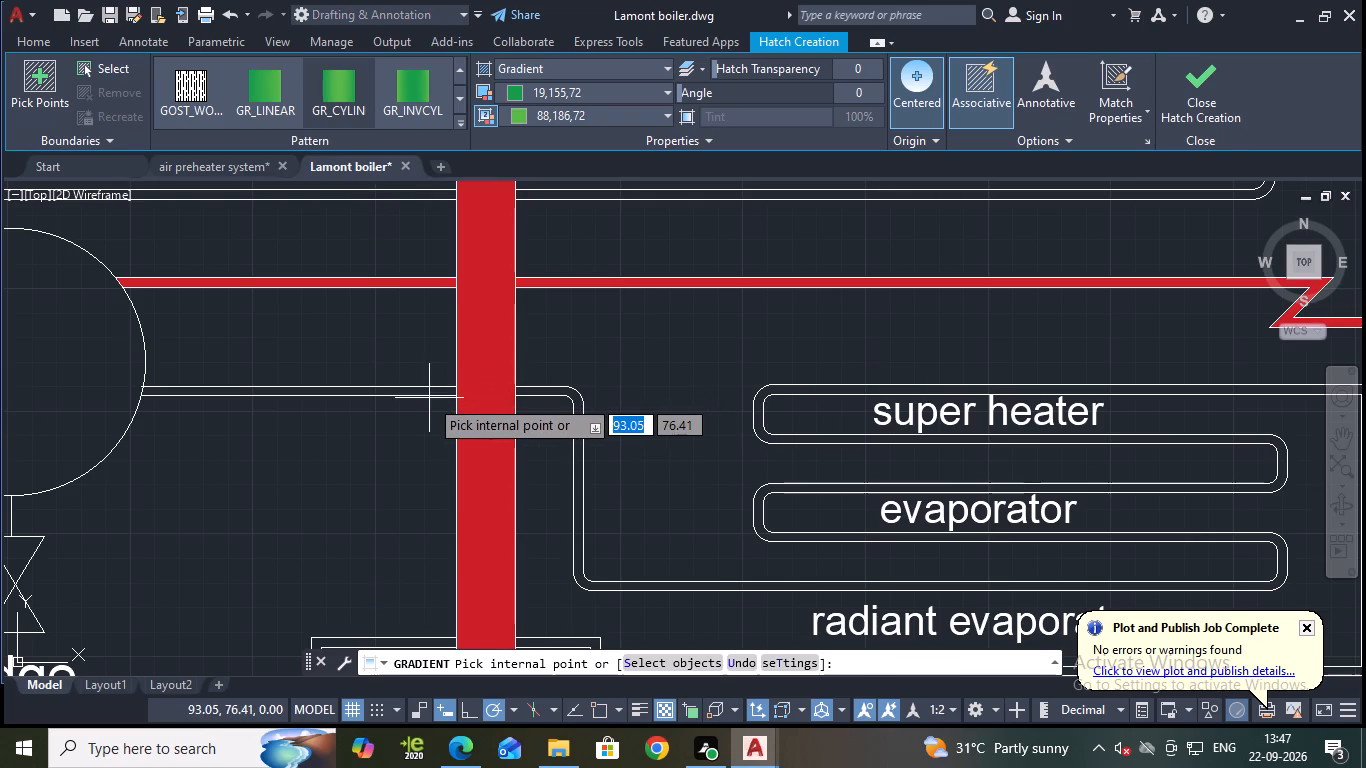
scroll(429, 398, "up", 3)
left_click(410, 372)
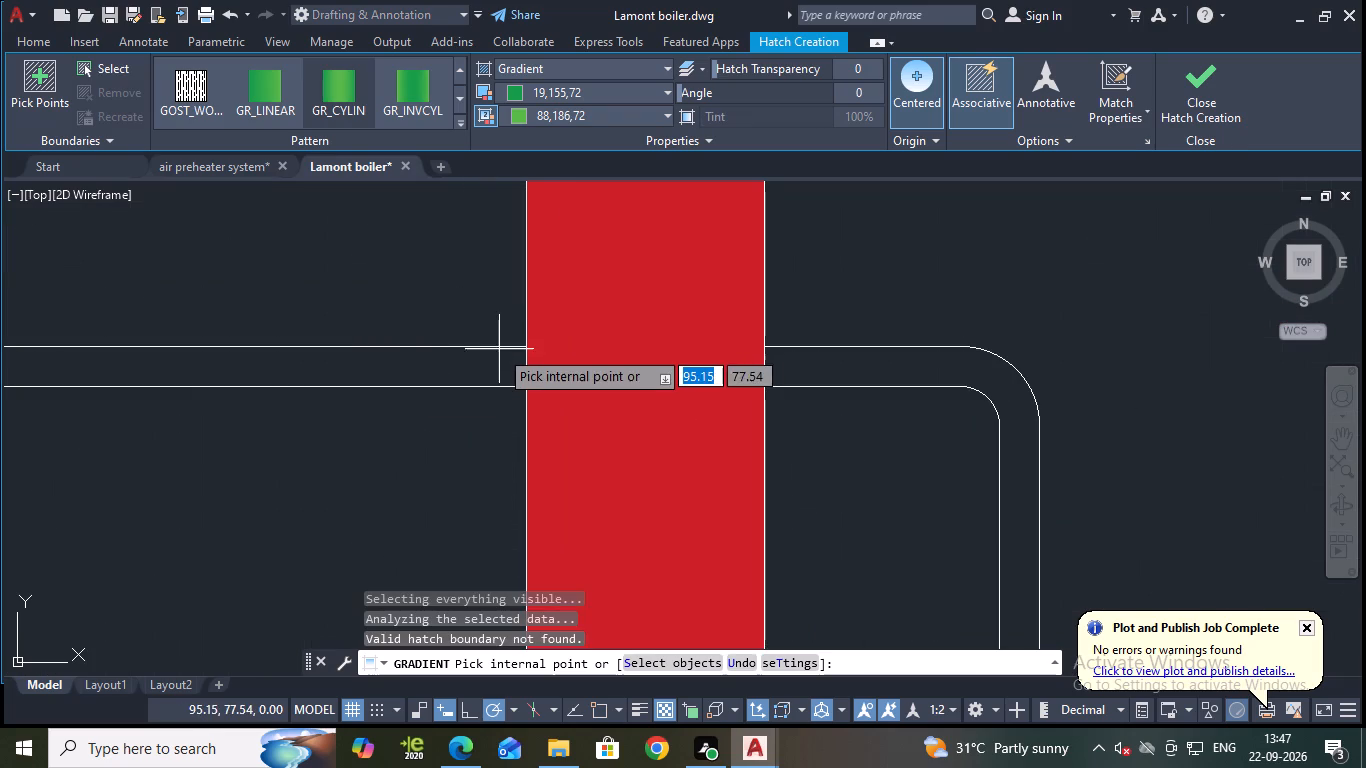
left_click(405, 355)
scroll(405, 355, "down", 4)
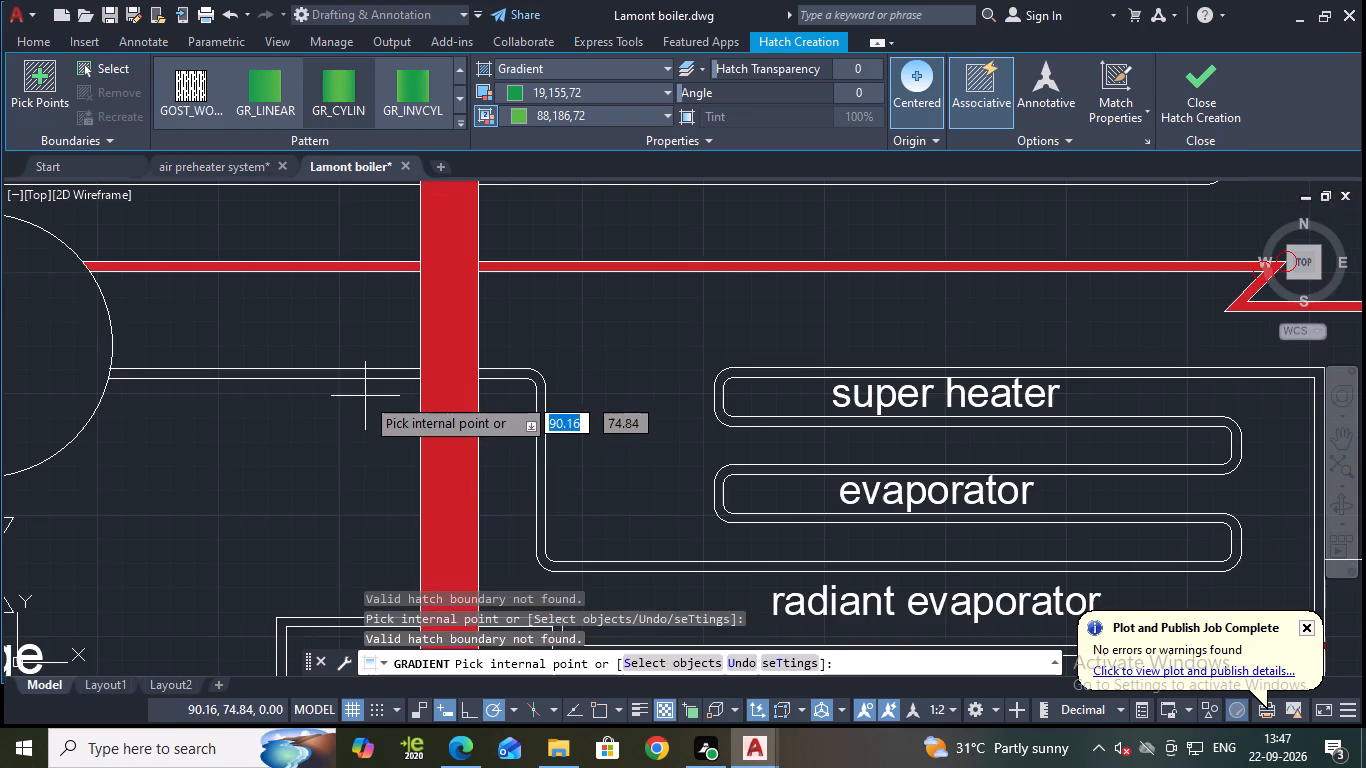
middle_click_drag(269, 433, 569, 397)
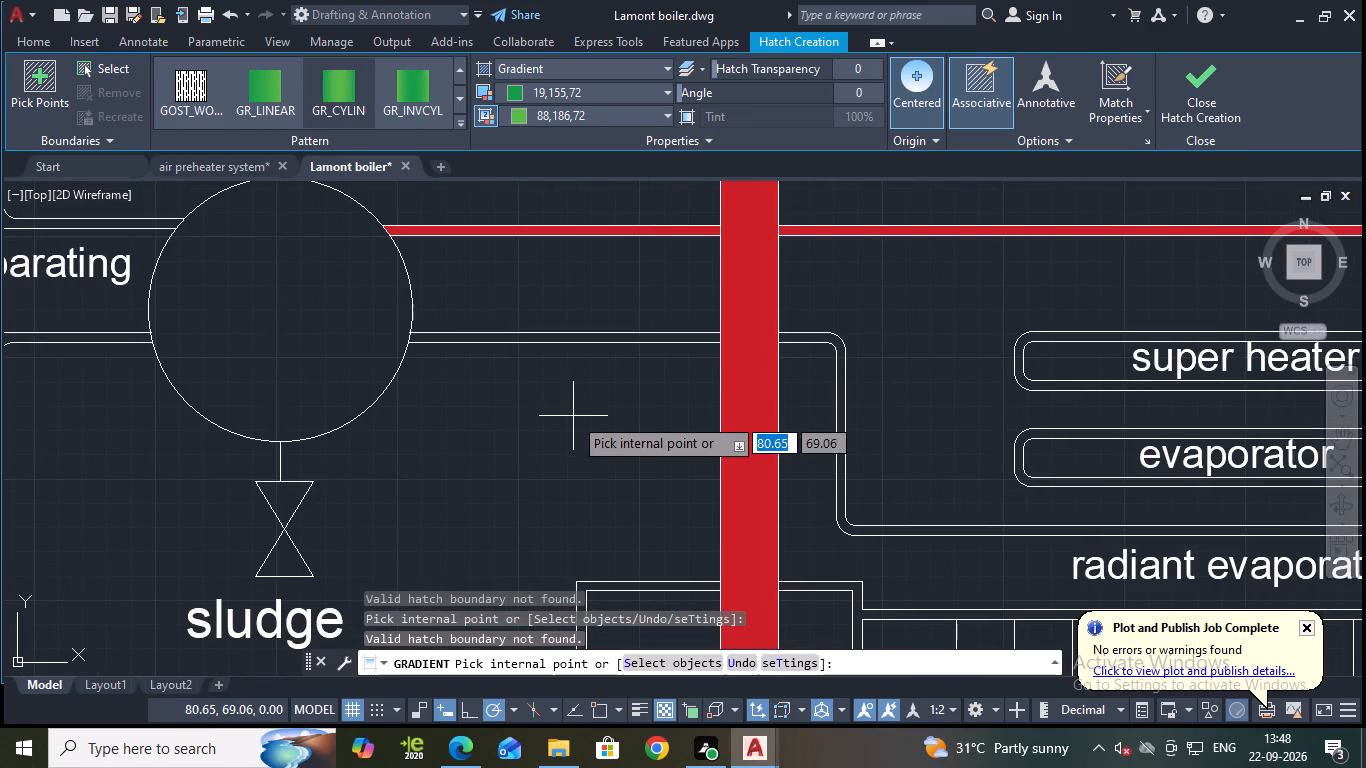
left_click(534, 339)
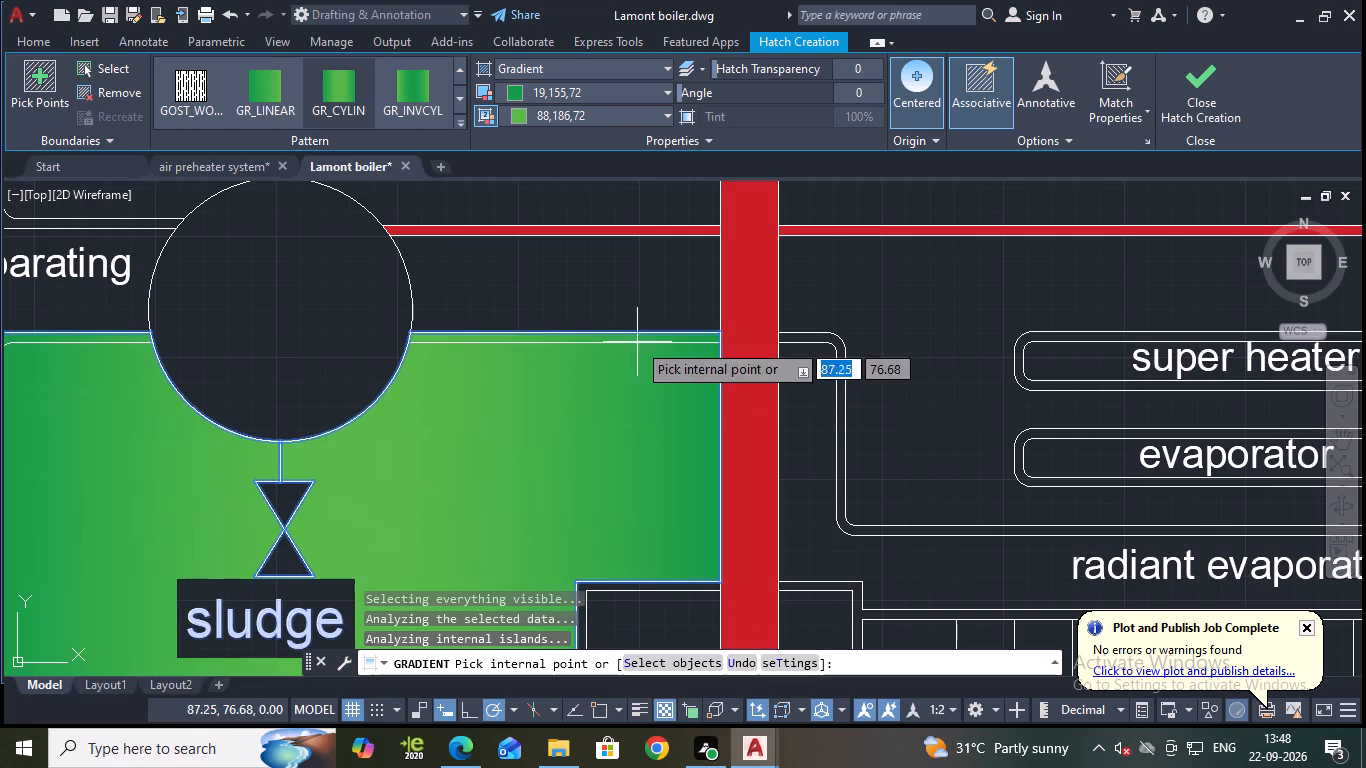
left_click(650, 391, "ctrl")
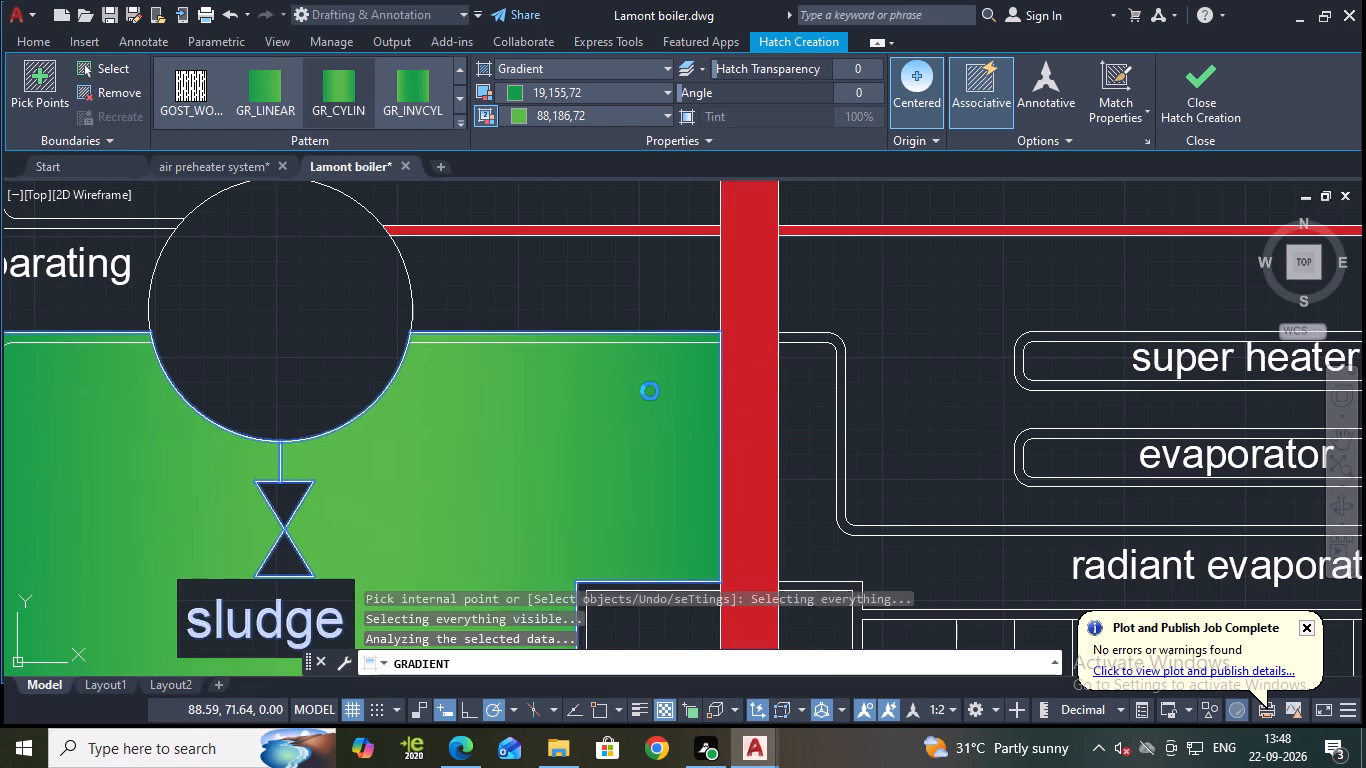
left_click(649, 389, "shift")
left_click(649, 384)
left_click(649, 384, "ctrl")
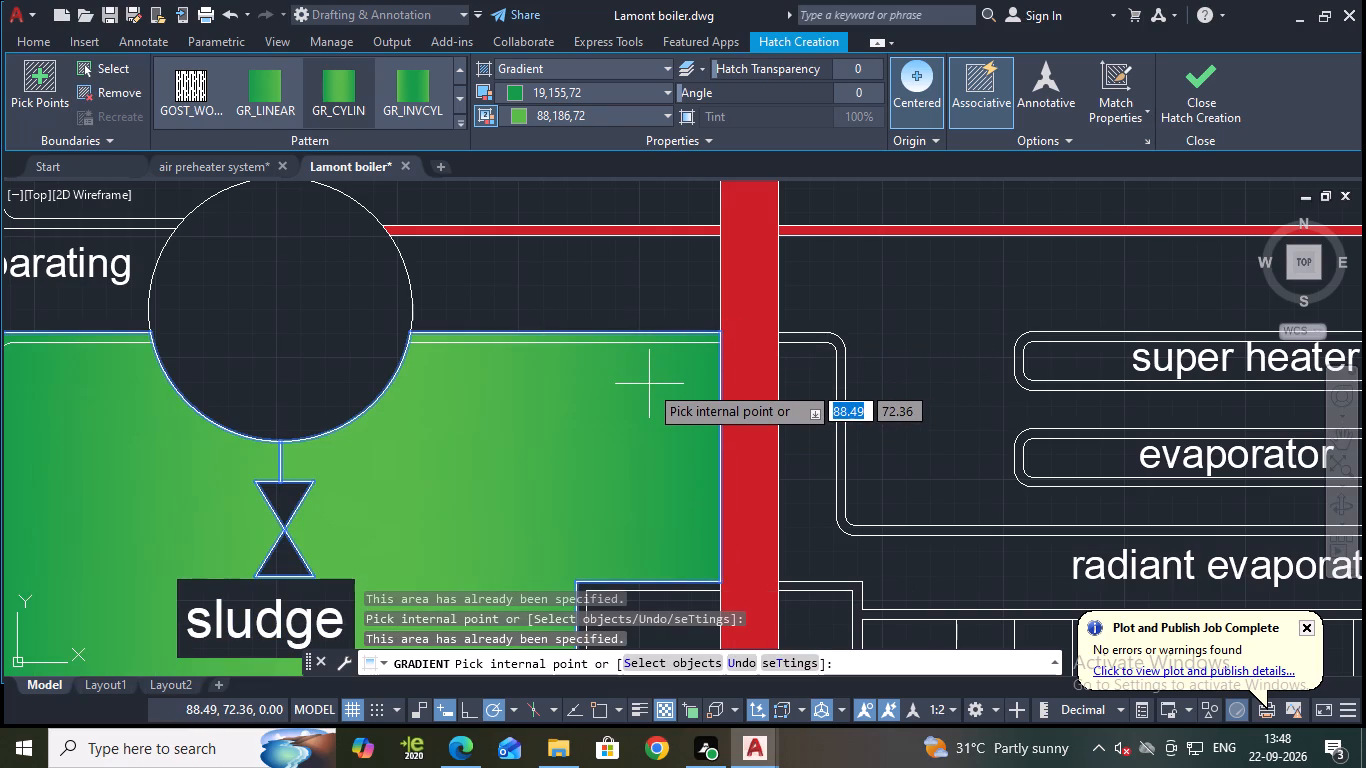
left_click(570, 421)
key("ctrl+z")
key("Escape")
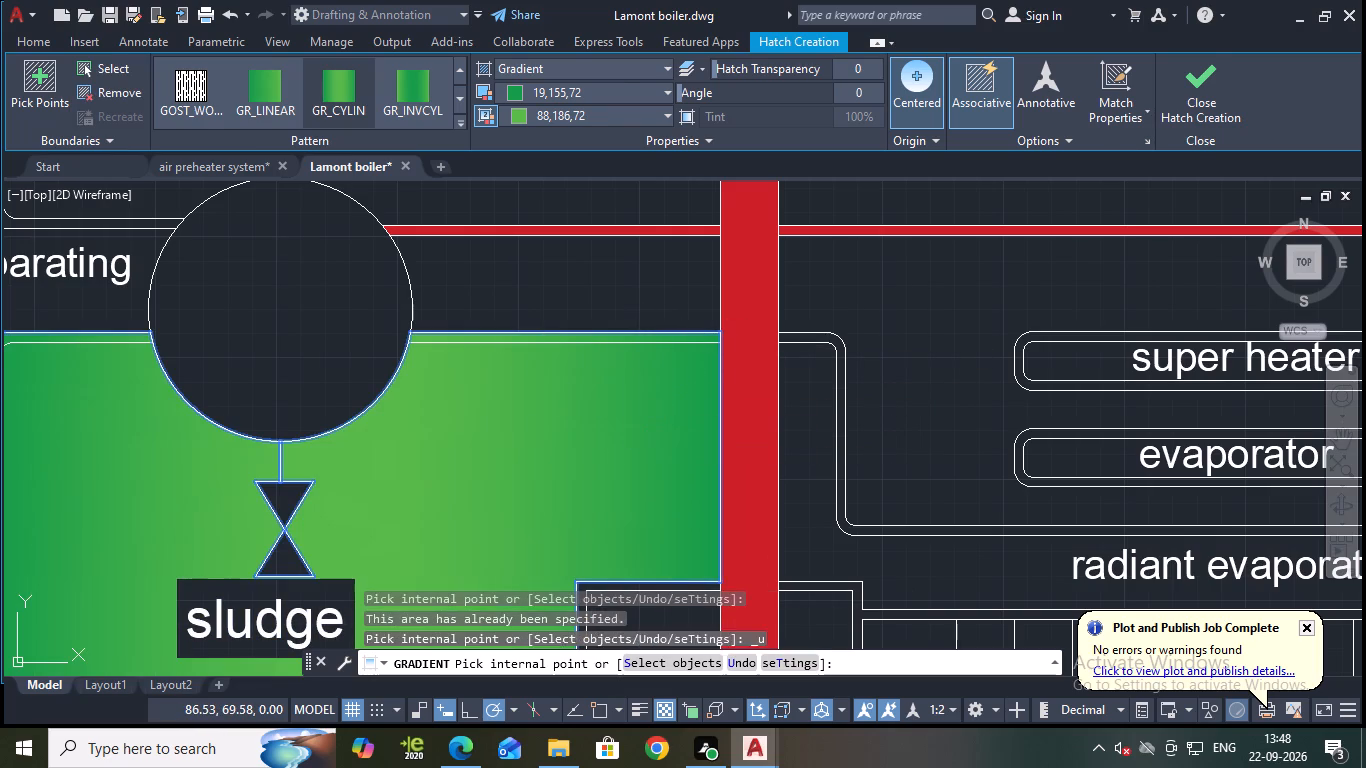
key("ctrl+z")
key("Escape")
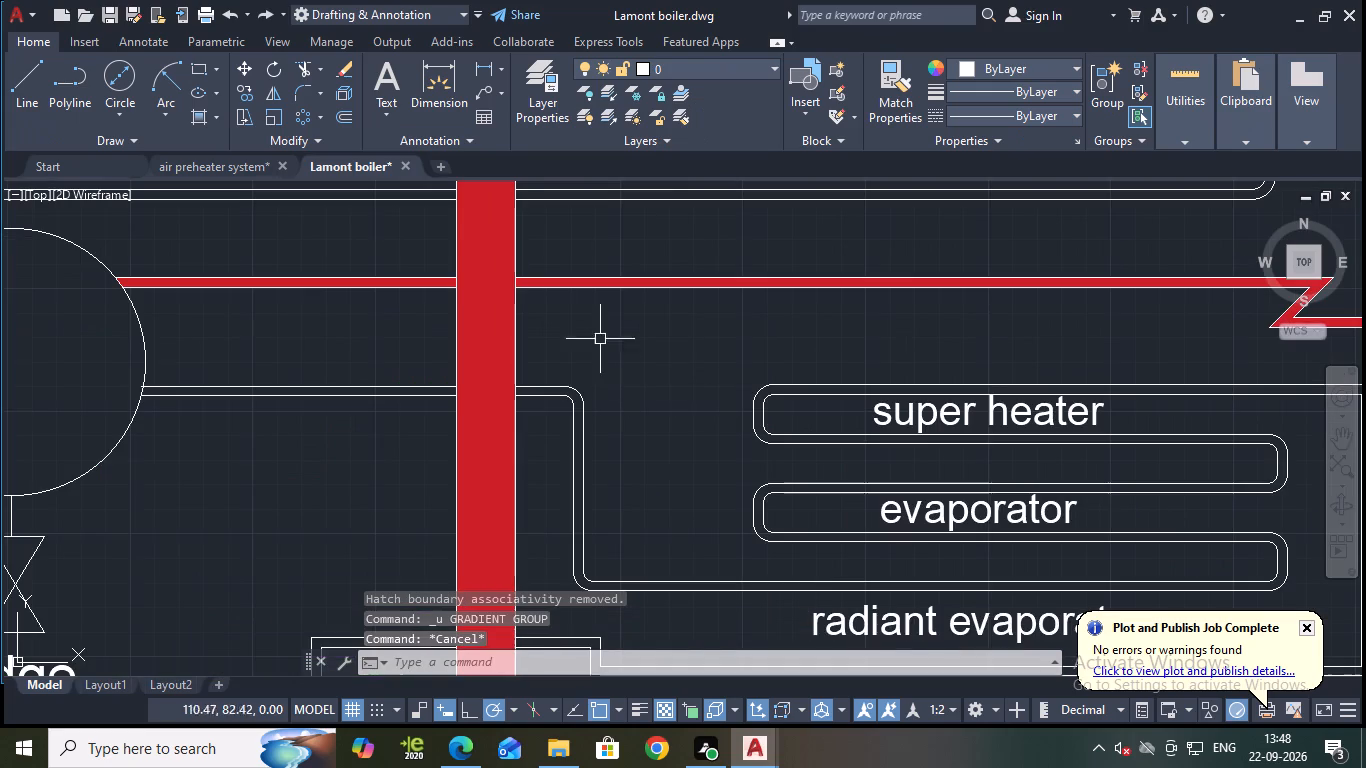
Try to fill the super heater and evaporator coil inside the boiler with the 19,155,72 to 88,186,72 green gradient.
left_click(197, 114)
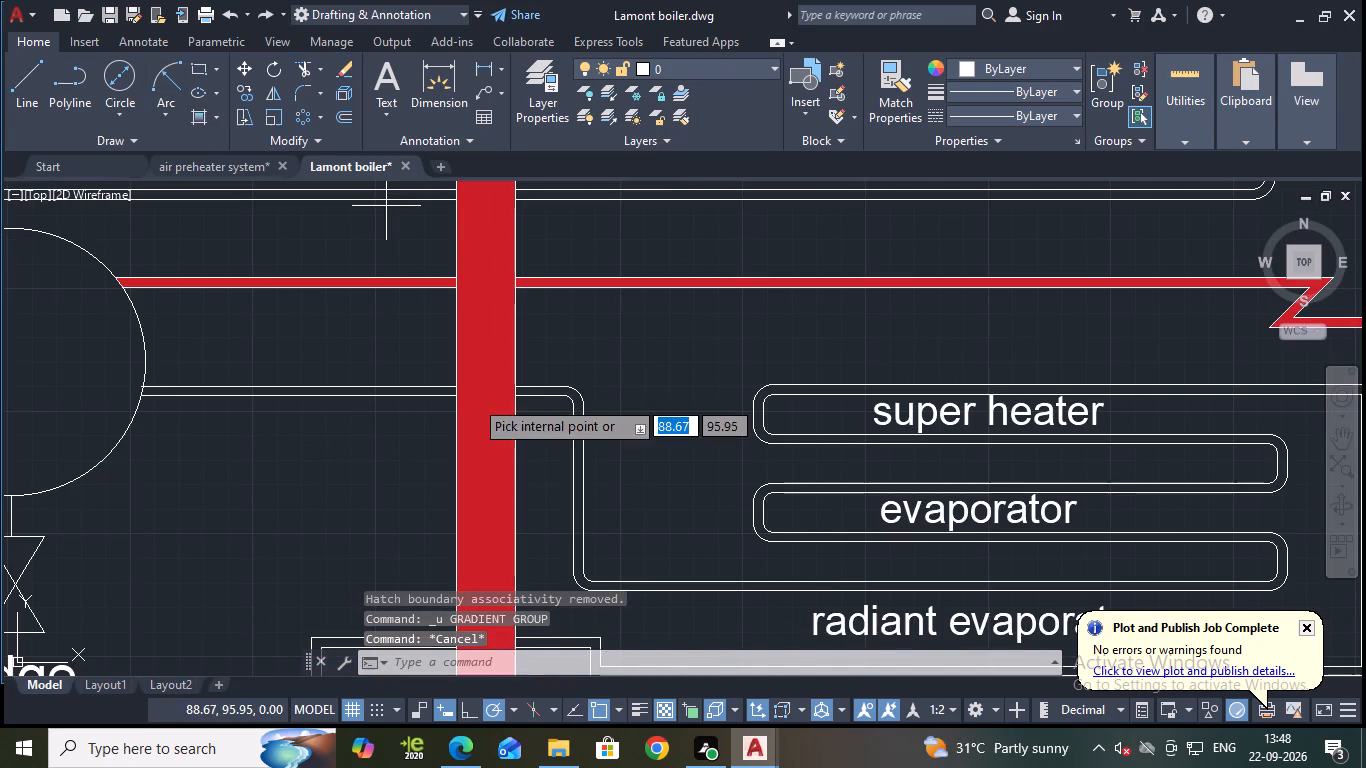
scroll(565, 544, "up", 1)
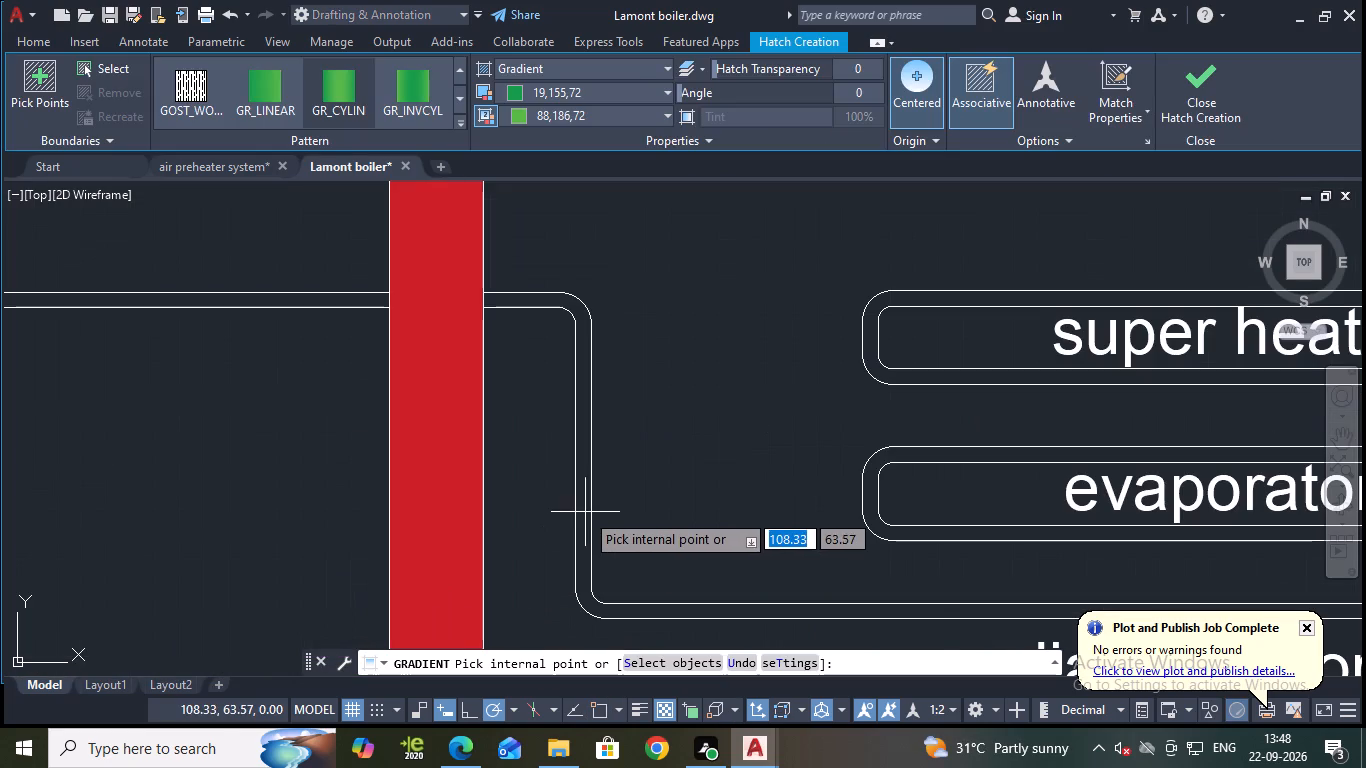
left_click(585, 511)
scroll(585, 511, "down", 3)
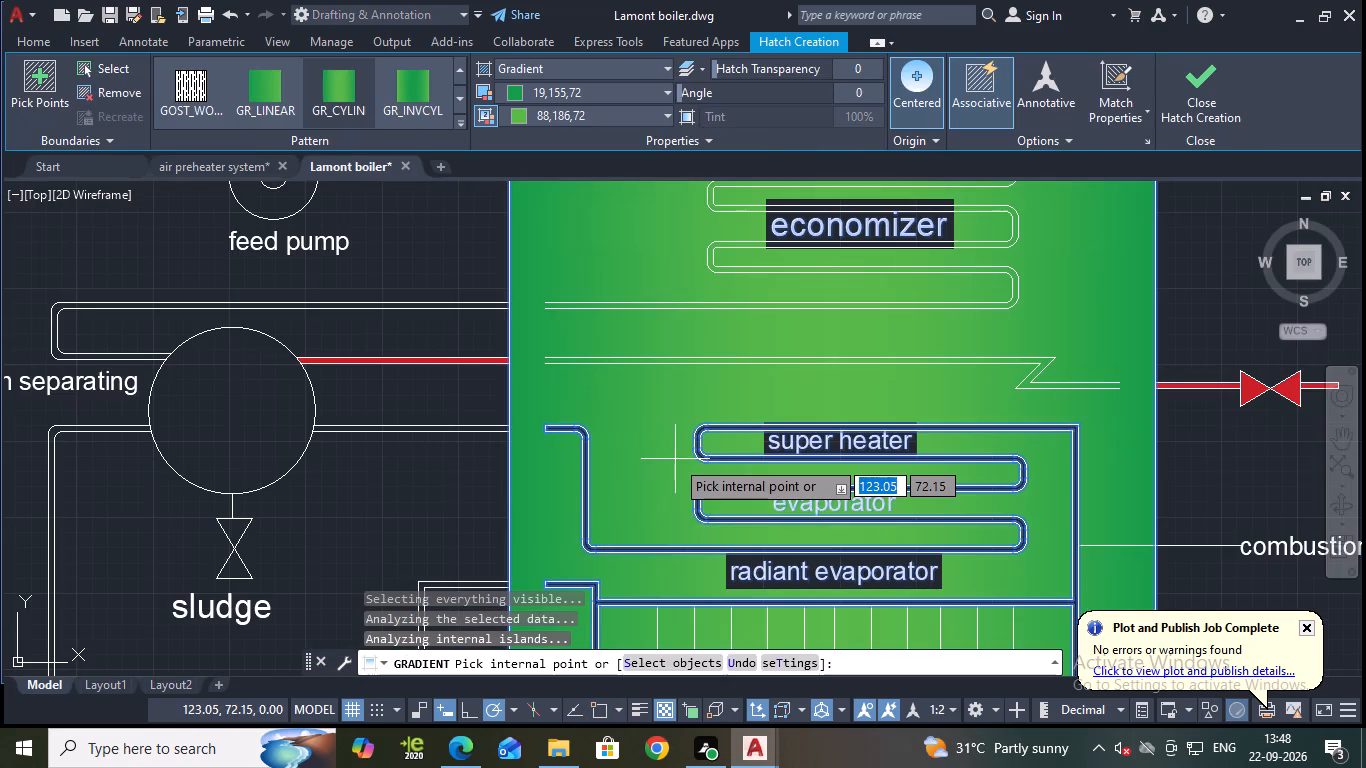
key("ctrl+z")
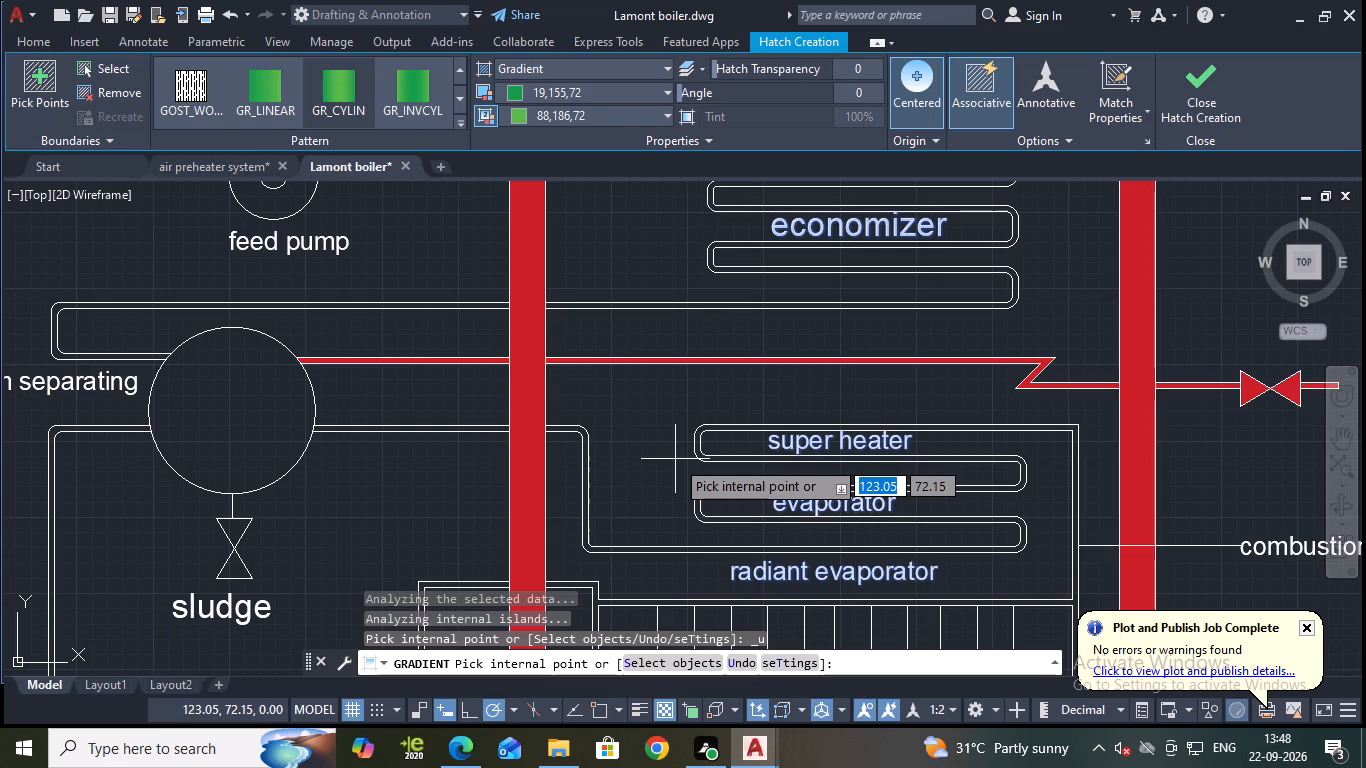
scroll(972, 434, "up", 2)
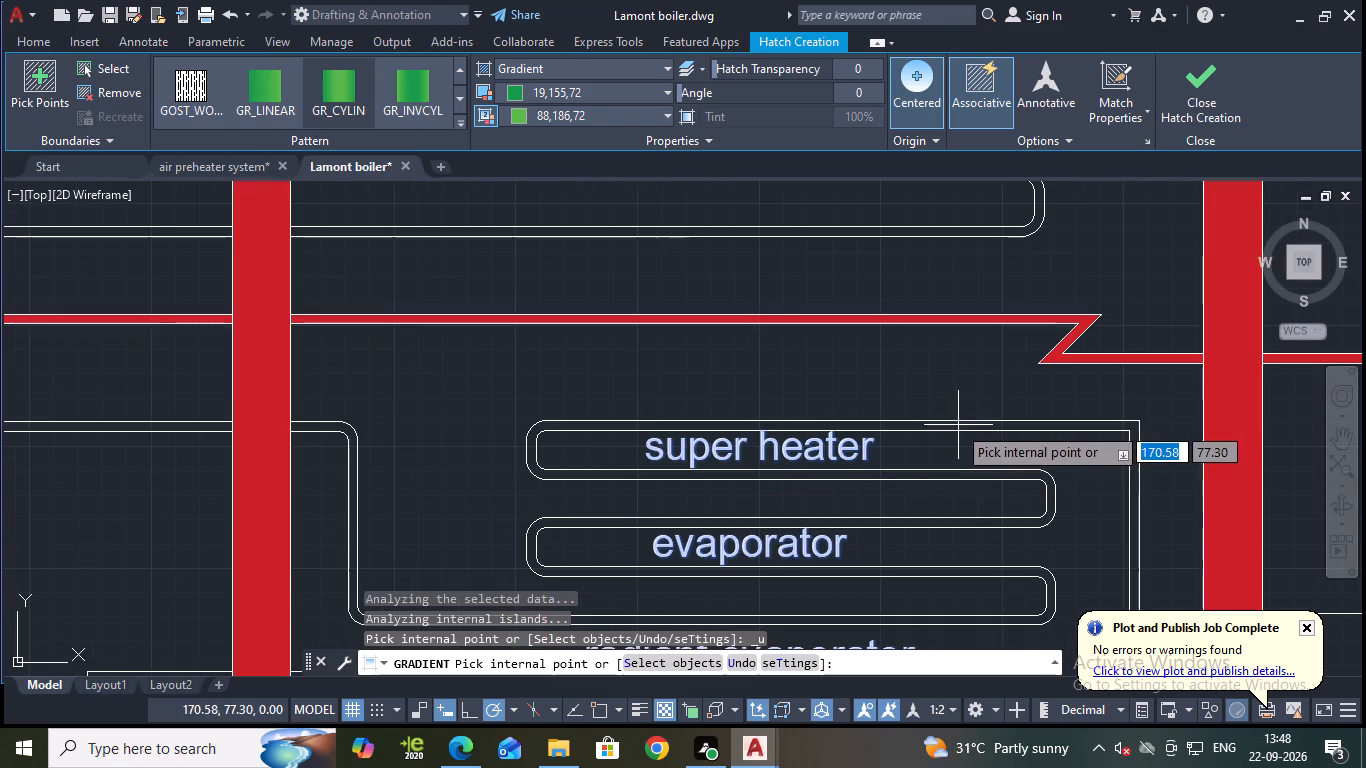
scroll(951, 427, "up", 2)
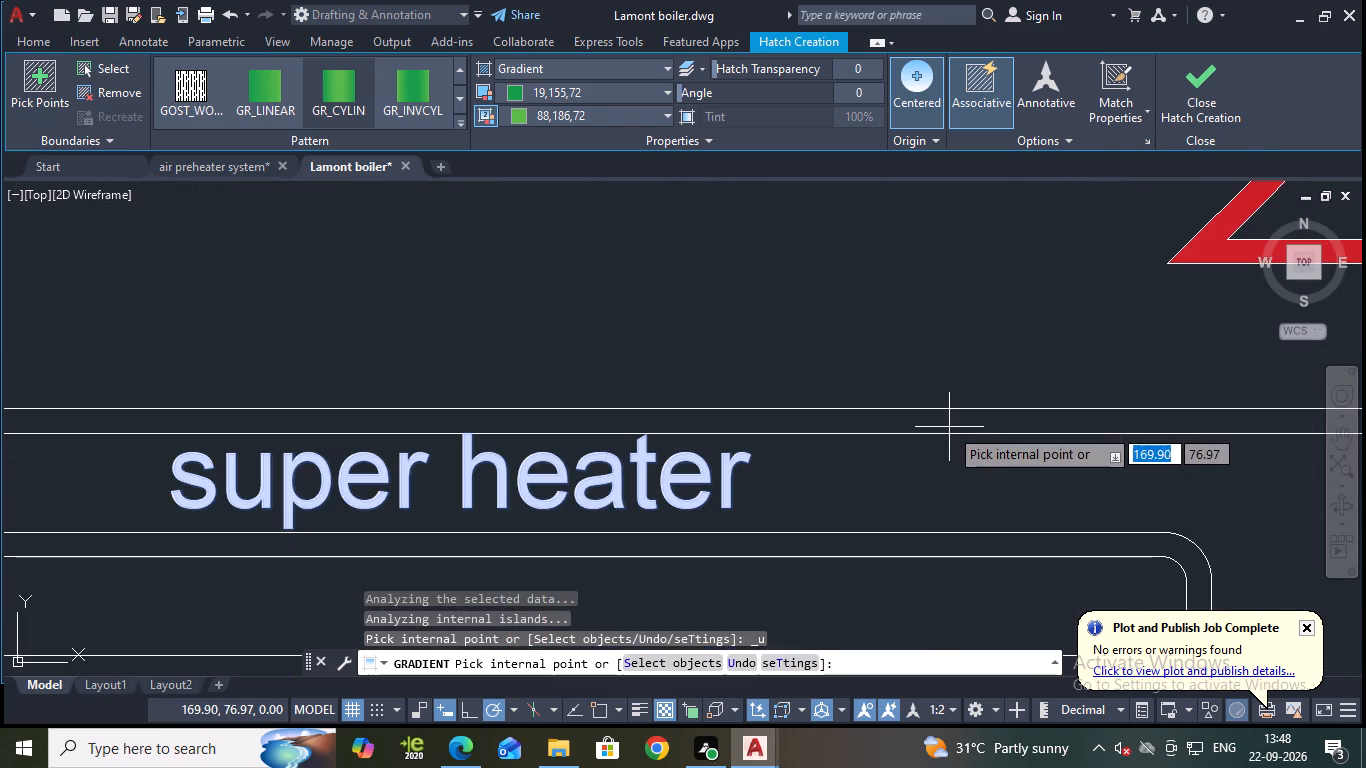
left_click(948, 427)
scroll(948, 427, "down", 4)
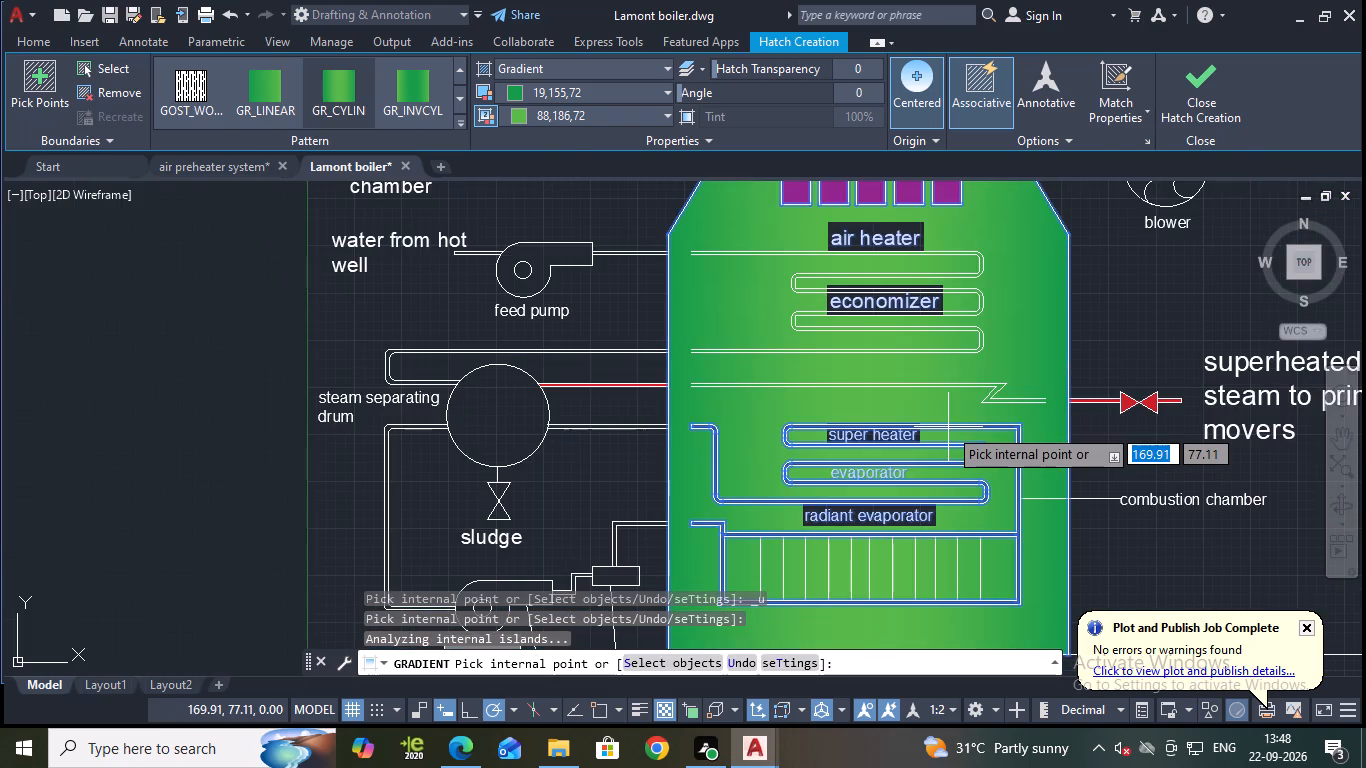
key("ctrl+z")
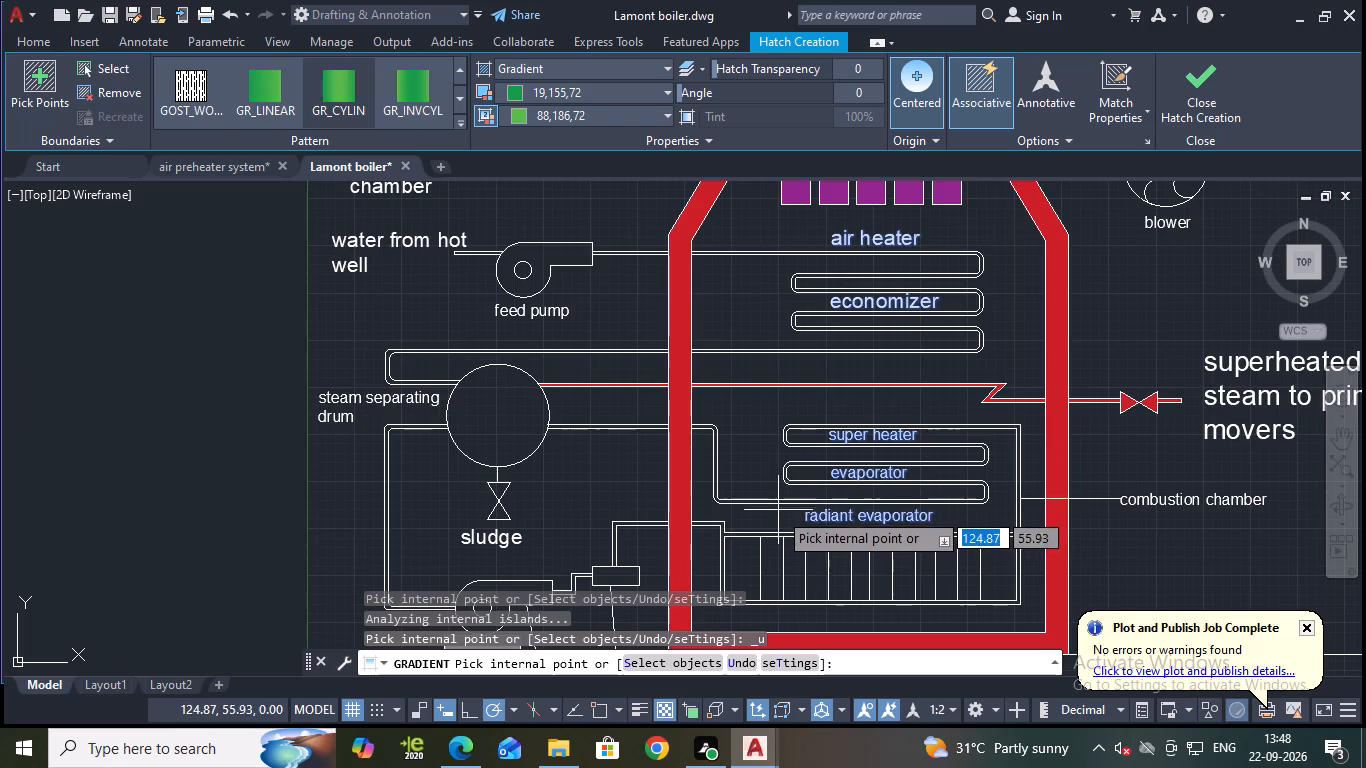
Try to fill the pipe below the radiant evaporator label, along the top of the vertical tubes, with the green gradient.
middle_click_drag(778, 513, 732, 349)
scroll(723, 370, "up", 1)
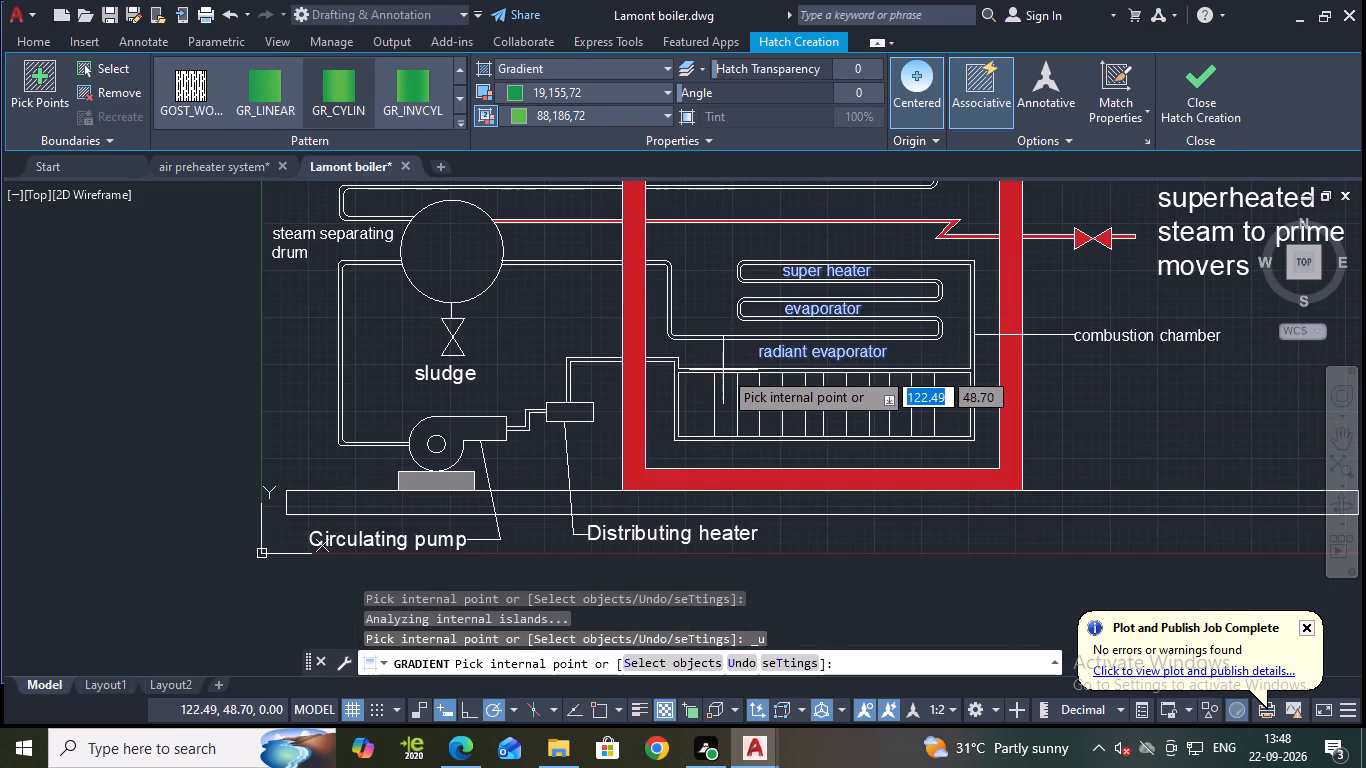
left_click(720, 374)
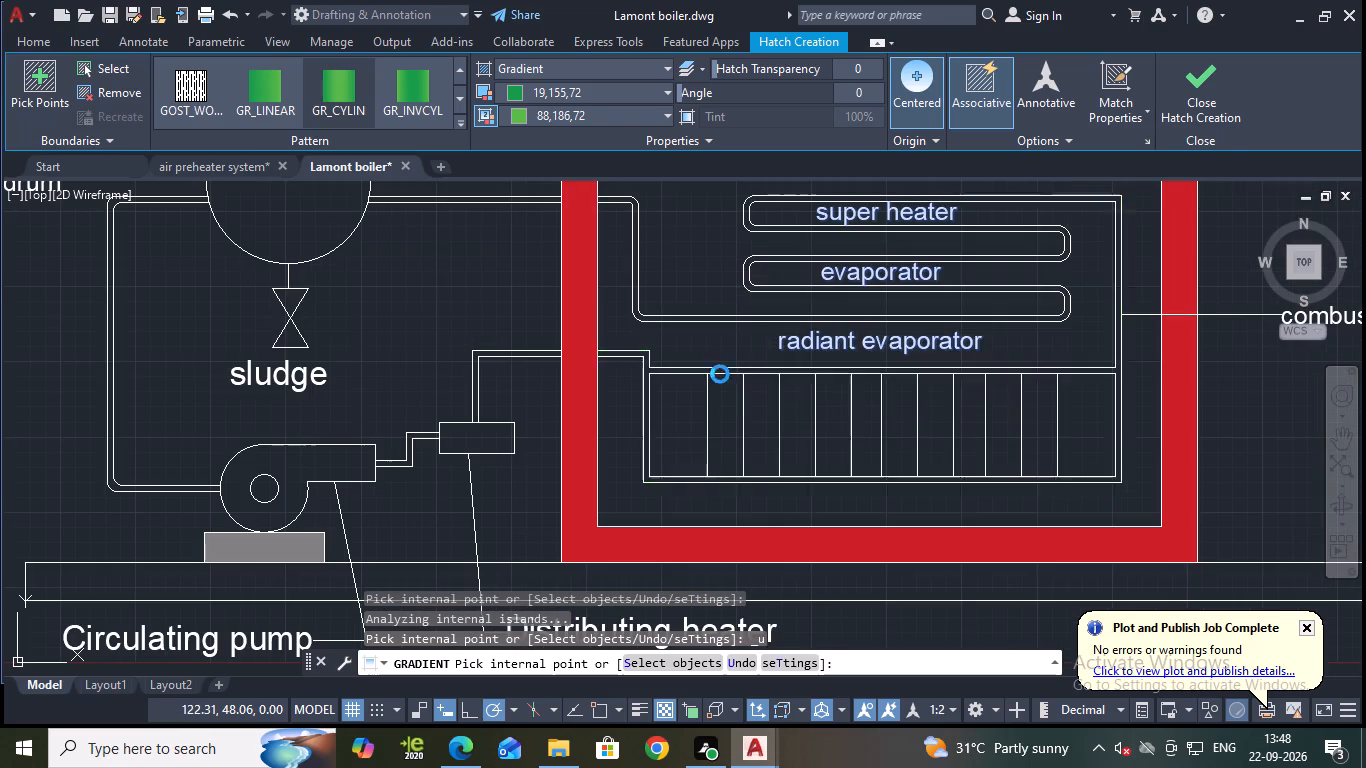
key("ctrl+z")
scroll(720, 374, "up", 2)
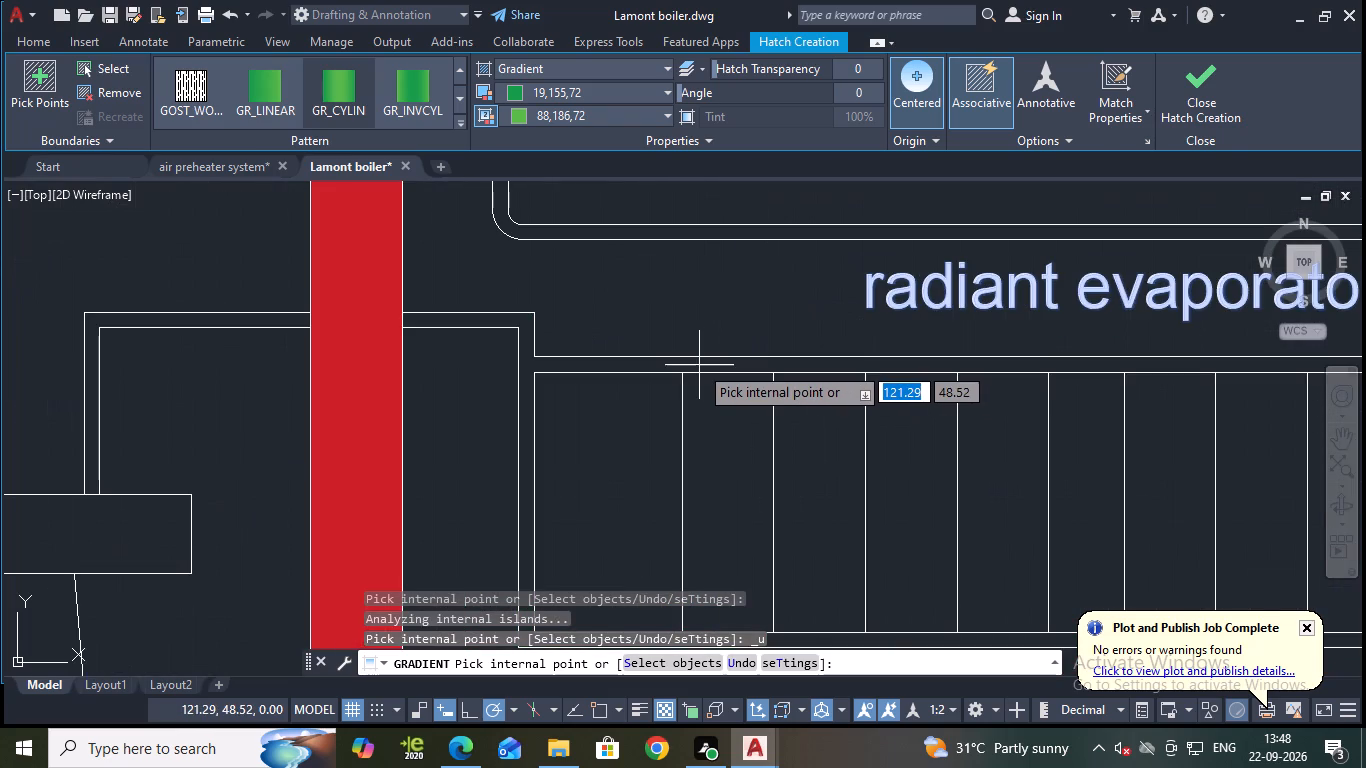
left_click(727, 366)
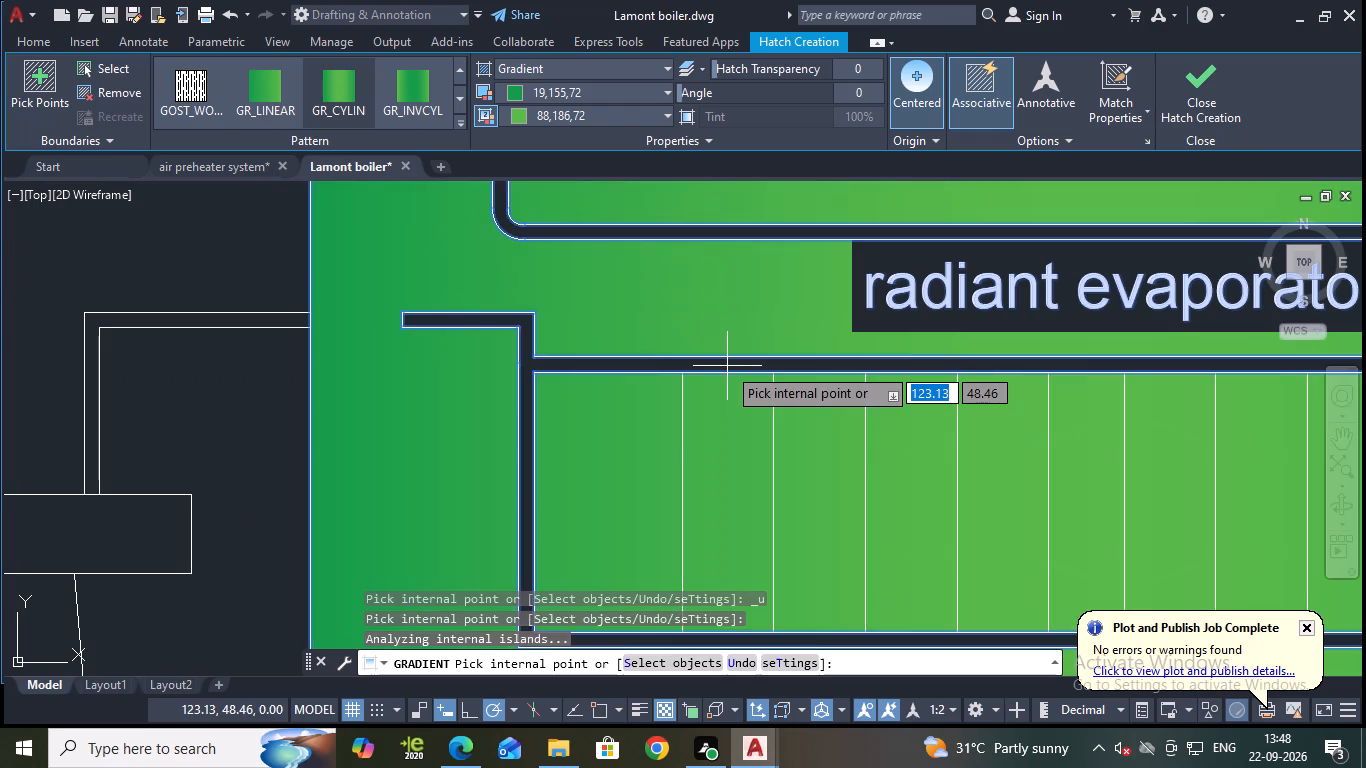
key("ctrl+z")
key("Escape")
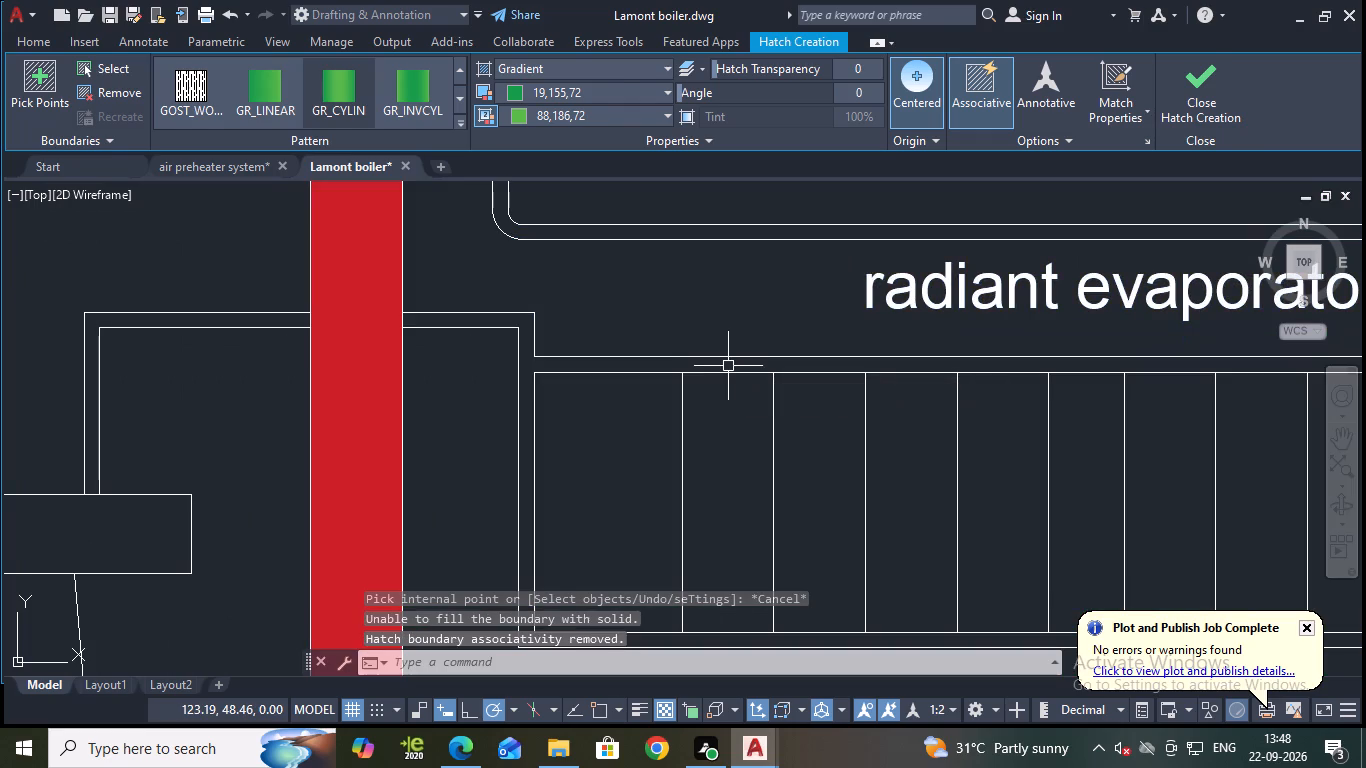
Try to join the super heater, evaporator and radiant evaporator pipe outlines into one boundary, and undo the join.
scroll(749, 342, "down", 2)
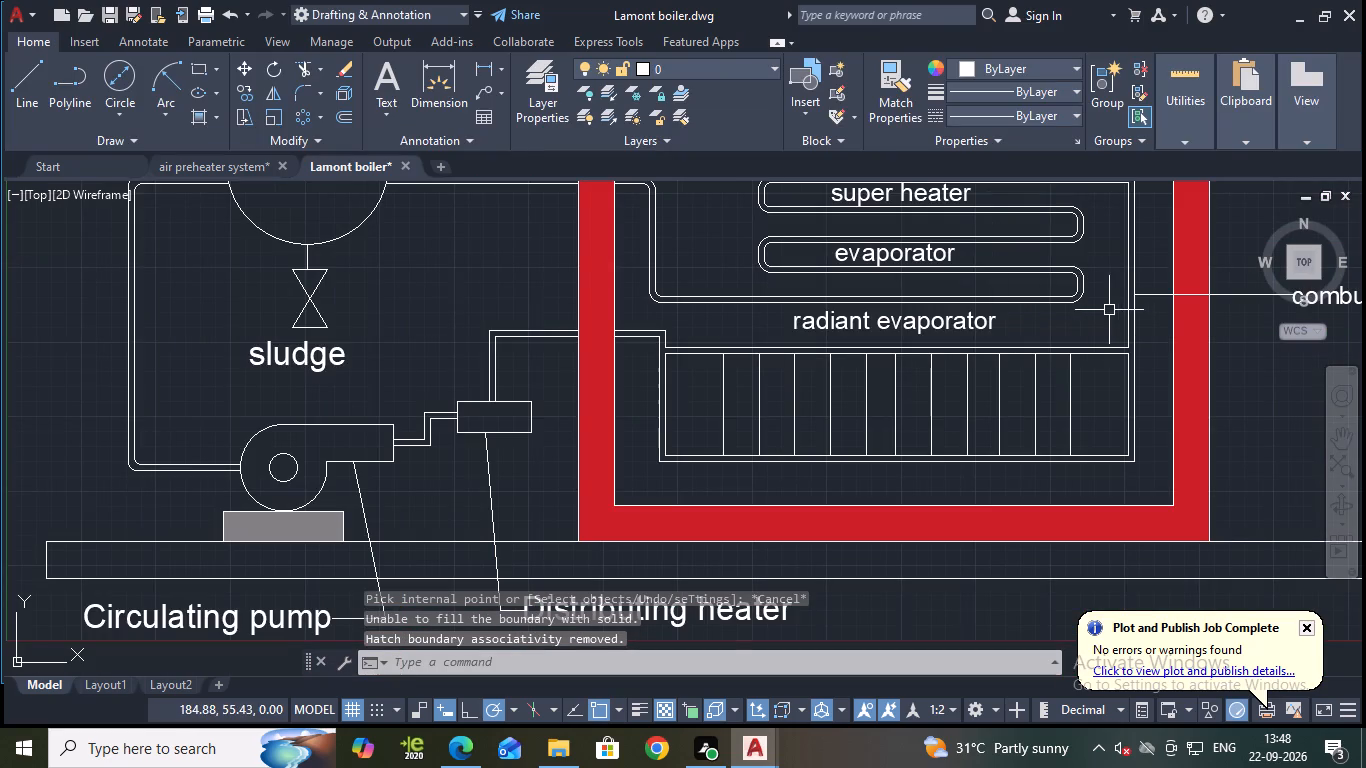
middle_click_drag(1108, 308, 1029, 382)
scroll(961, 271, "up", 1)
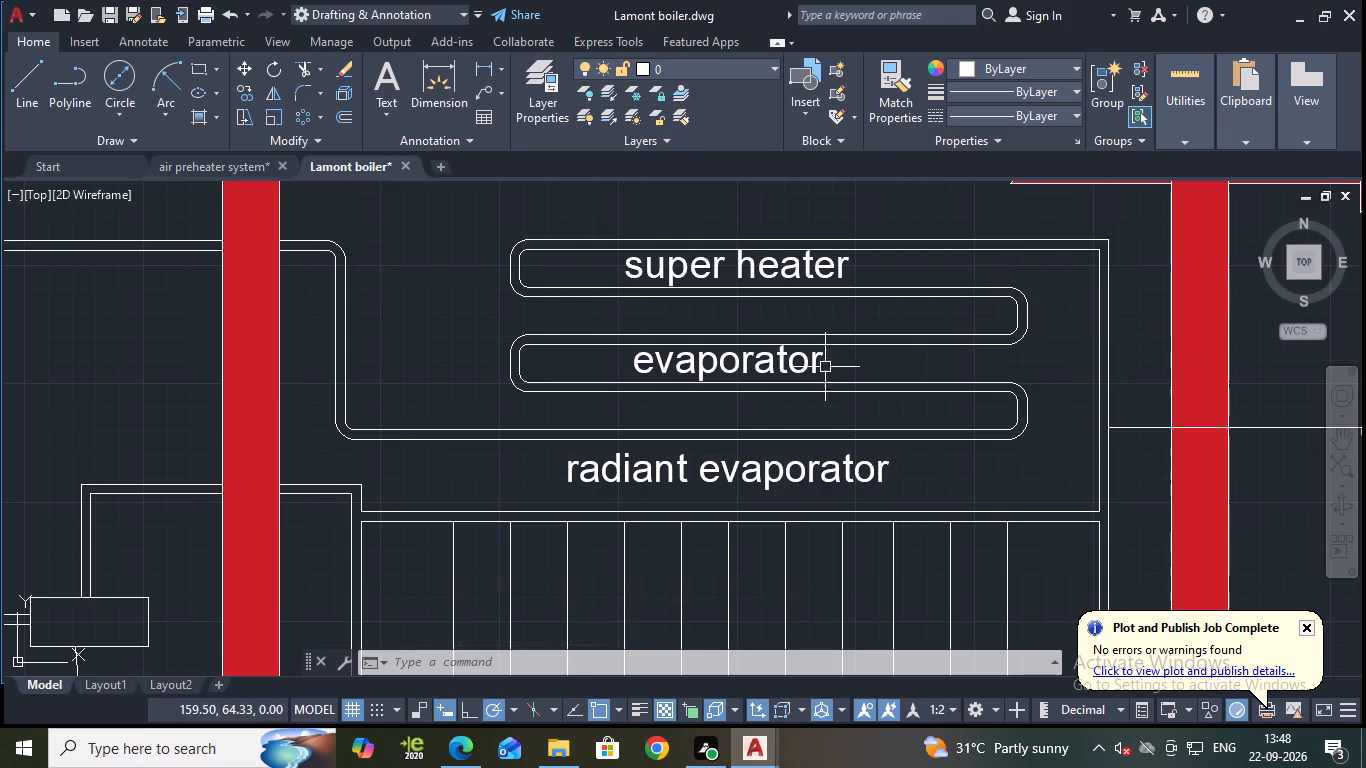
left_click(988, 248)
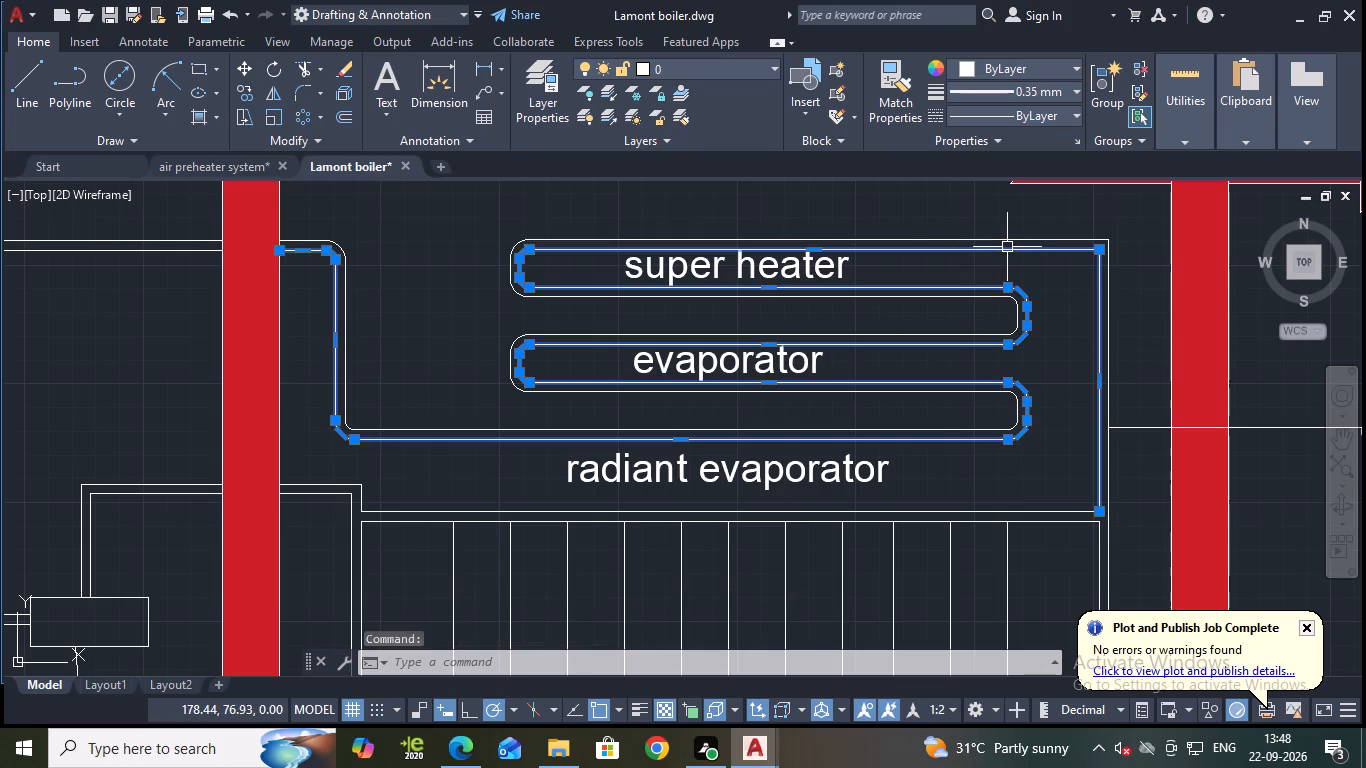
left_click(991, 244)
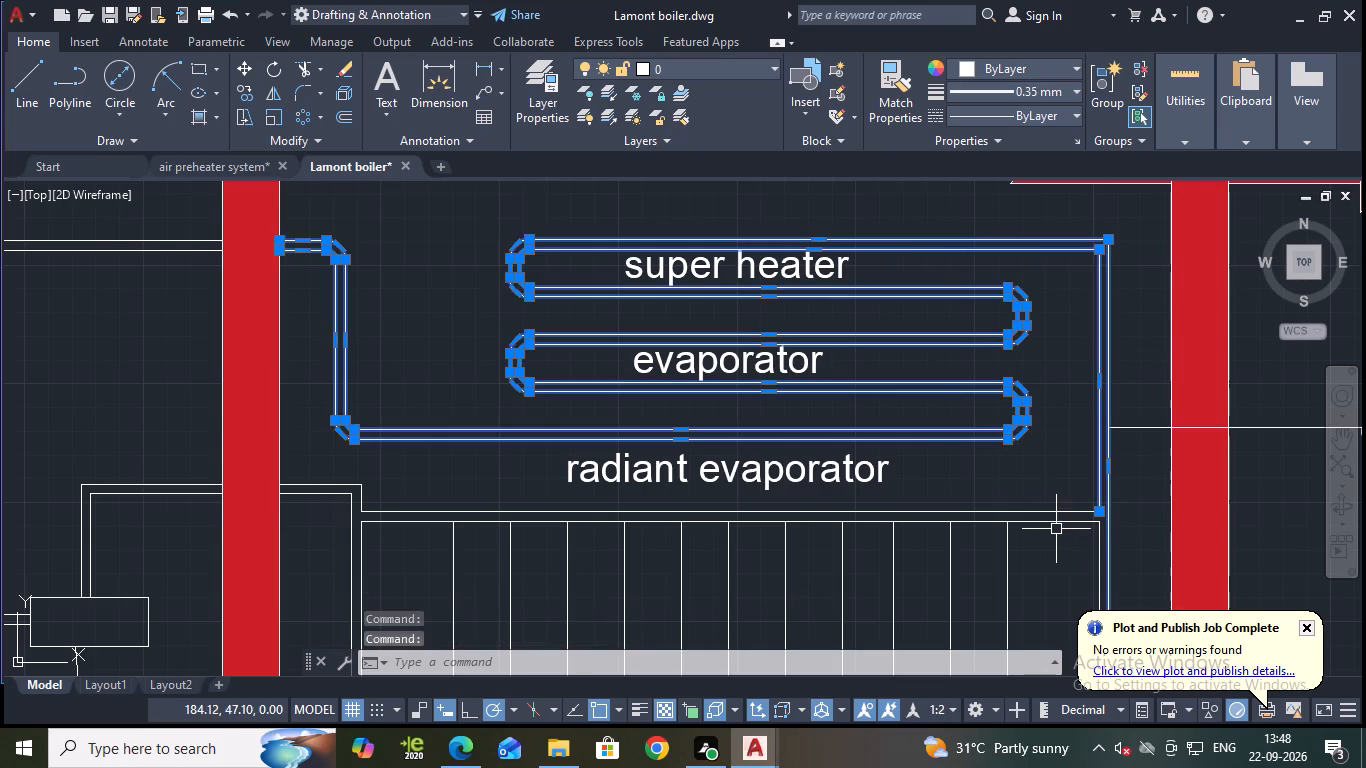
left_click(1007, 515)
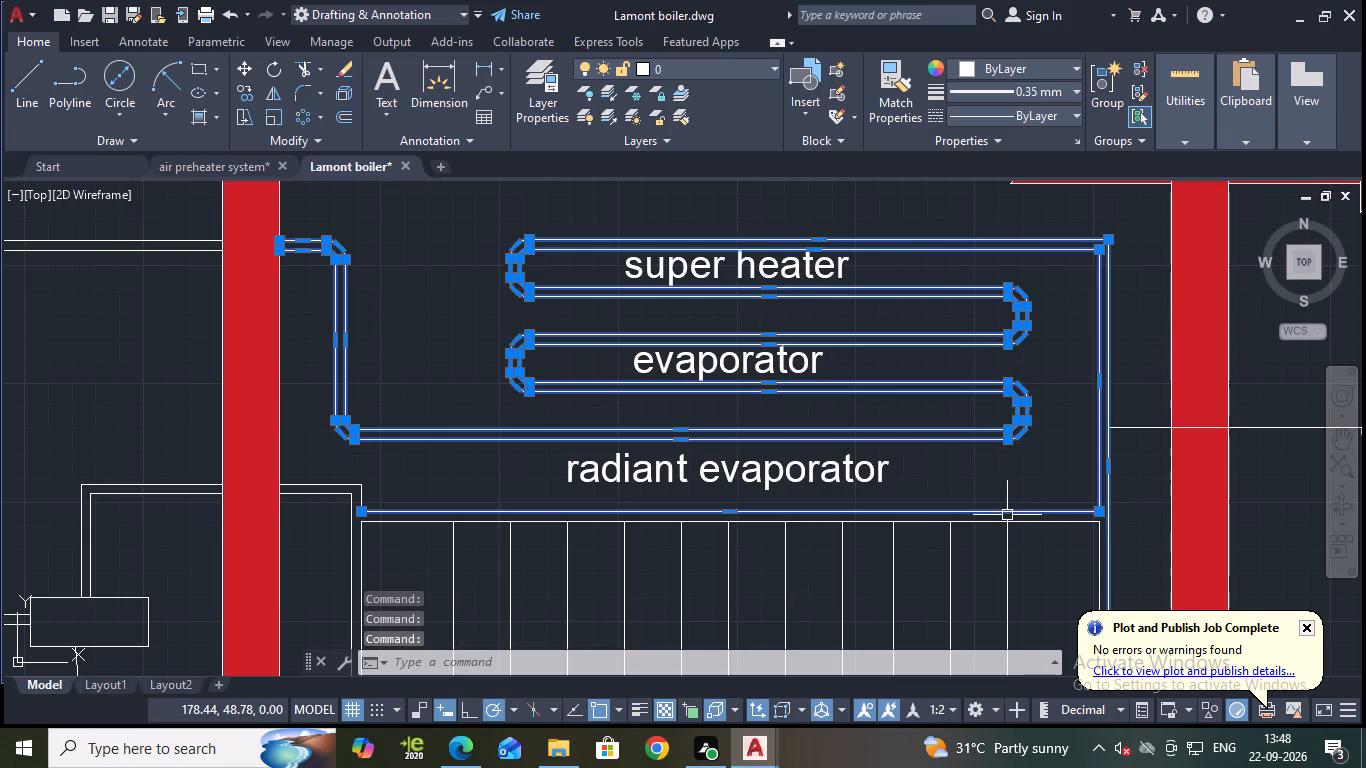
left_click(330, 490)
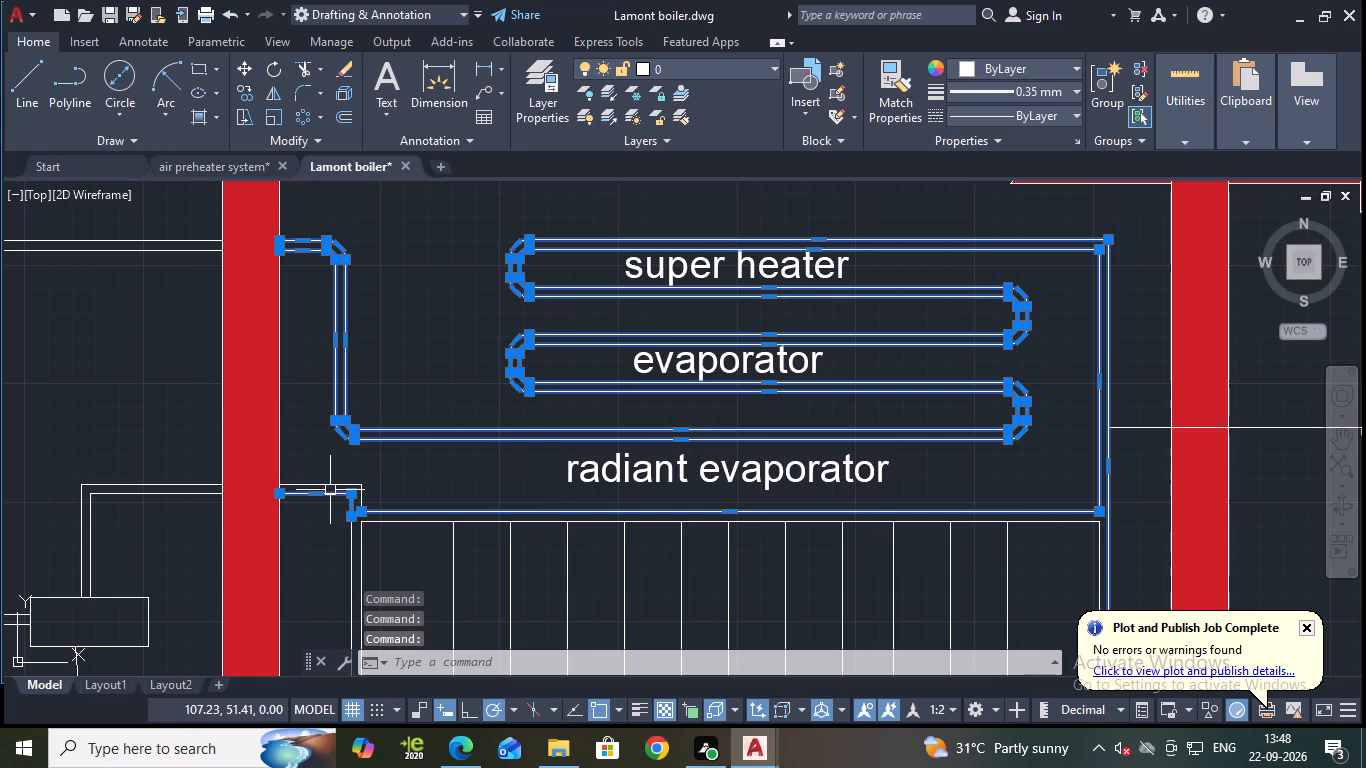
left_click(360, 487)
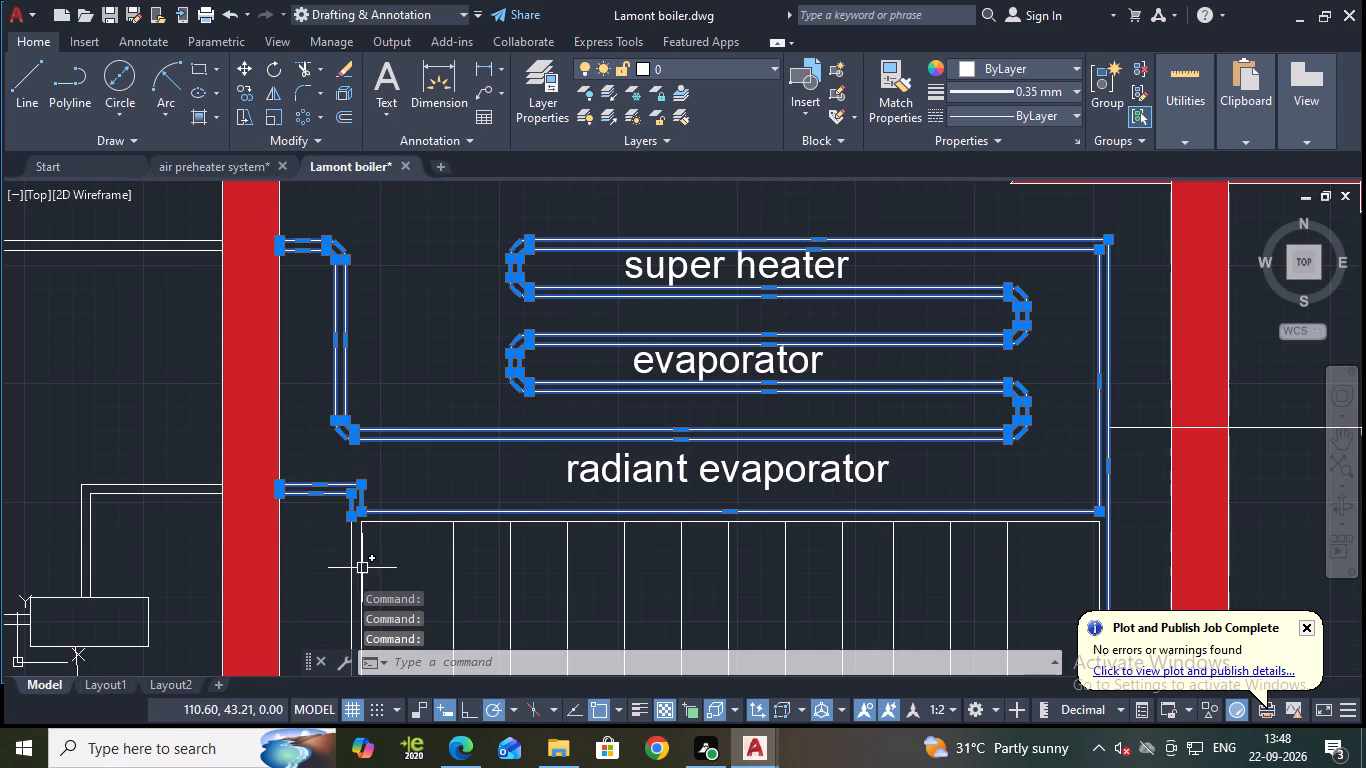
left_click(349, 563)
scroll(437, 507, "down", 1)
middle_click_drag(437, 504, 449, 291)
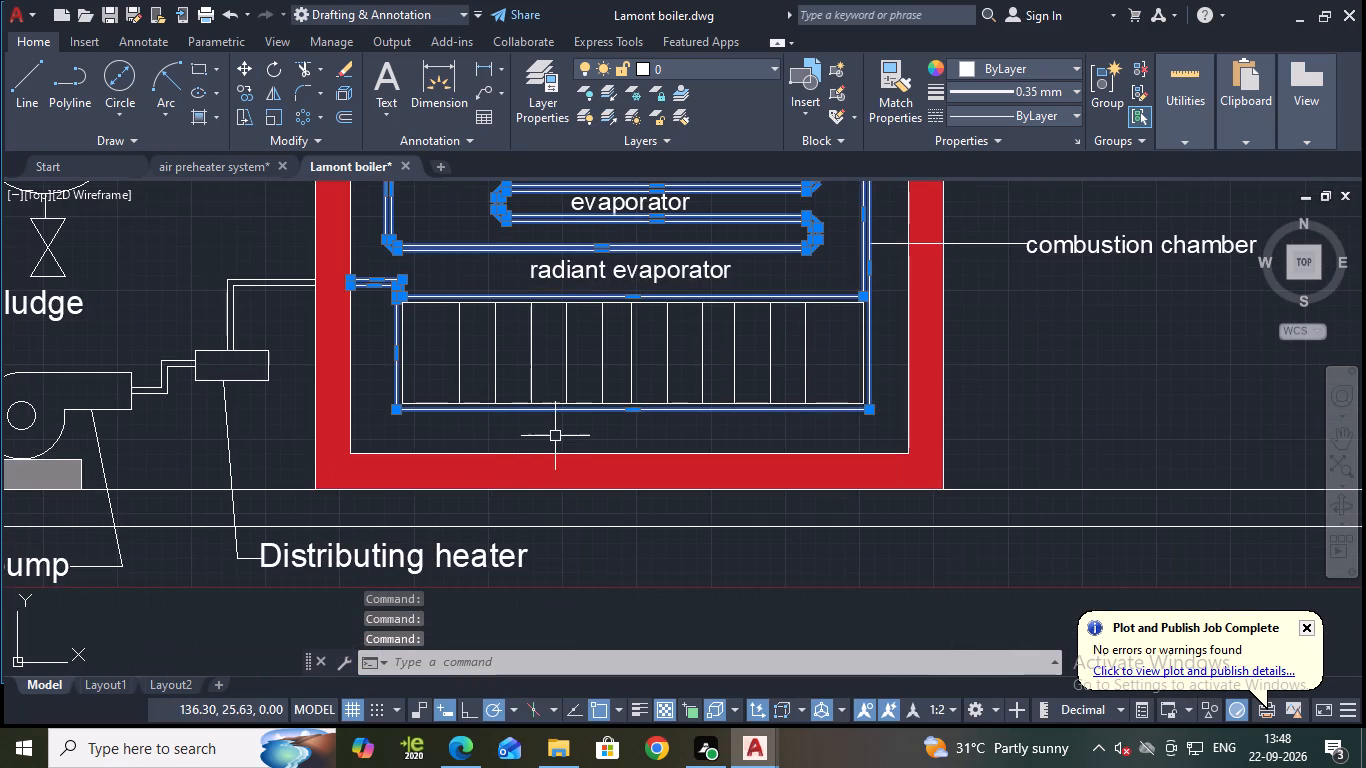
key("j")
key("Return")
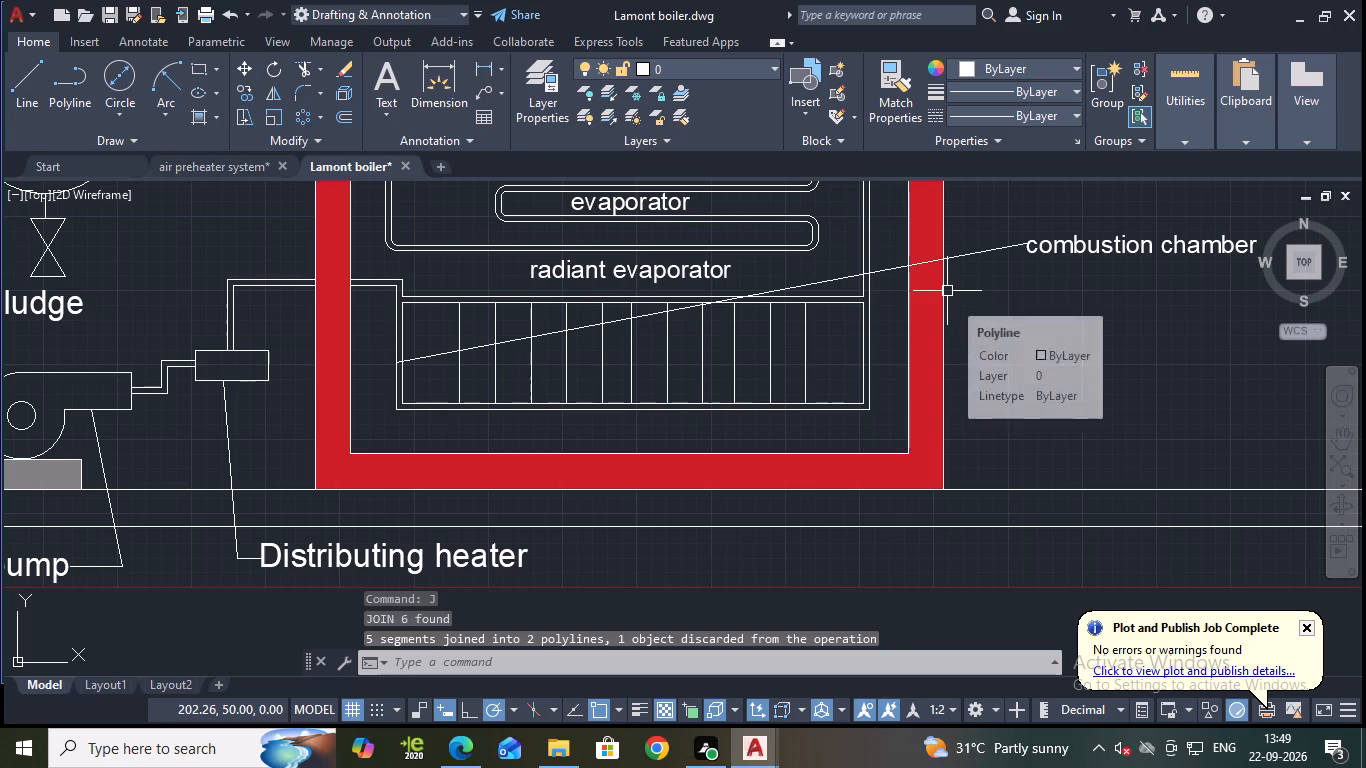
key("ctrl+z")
Fill the connected super heater, evaporator and radiant evaporator piping inside the boiler walls with the 19,155,72 to 88,186,72 green gradient.
middle_click_drag(1030, 275, 1022, 326)
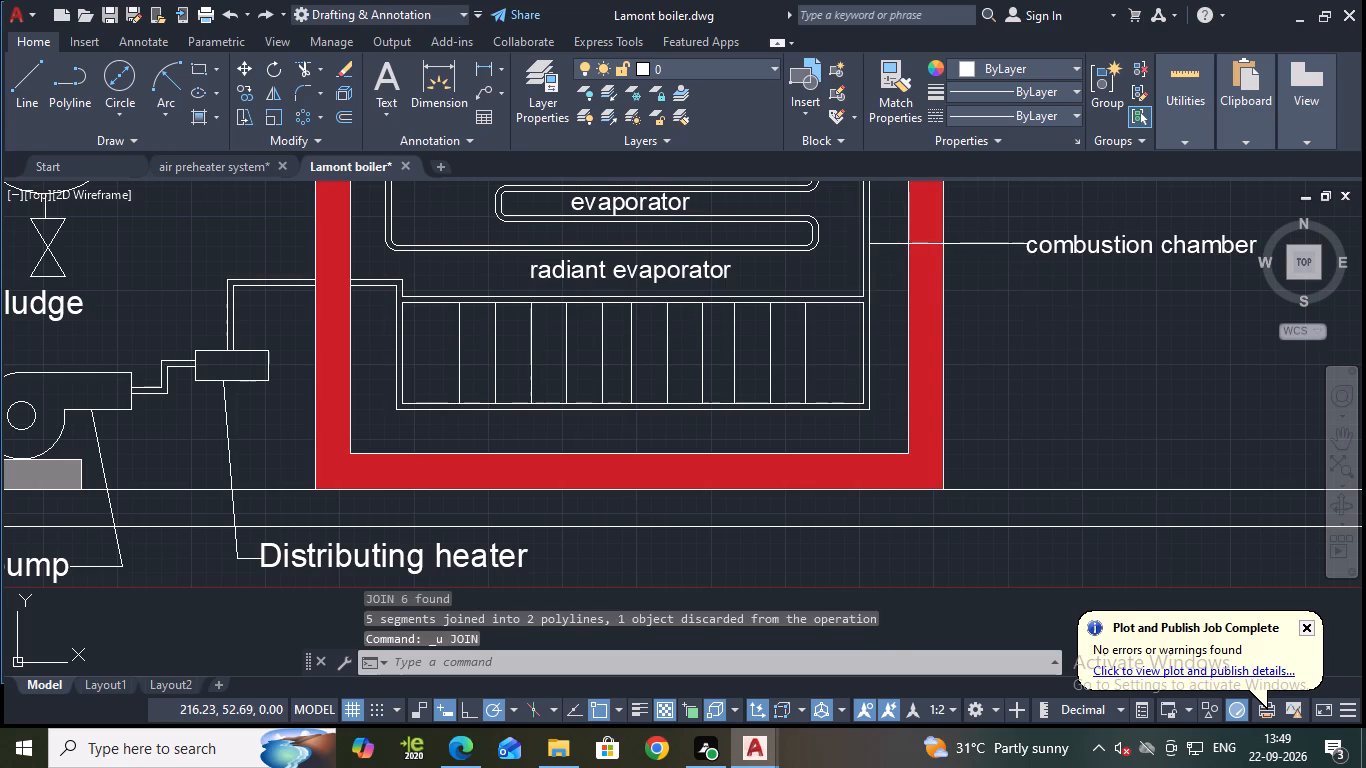
middle_click_drag(1022, 326, 1022, 327)
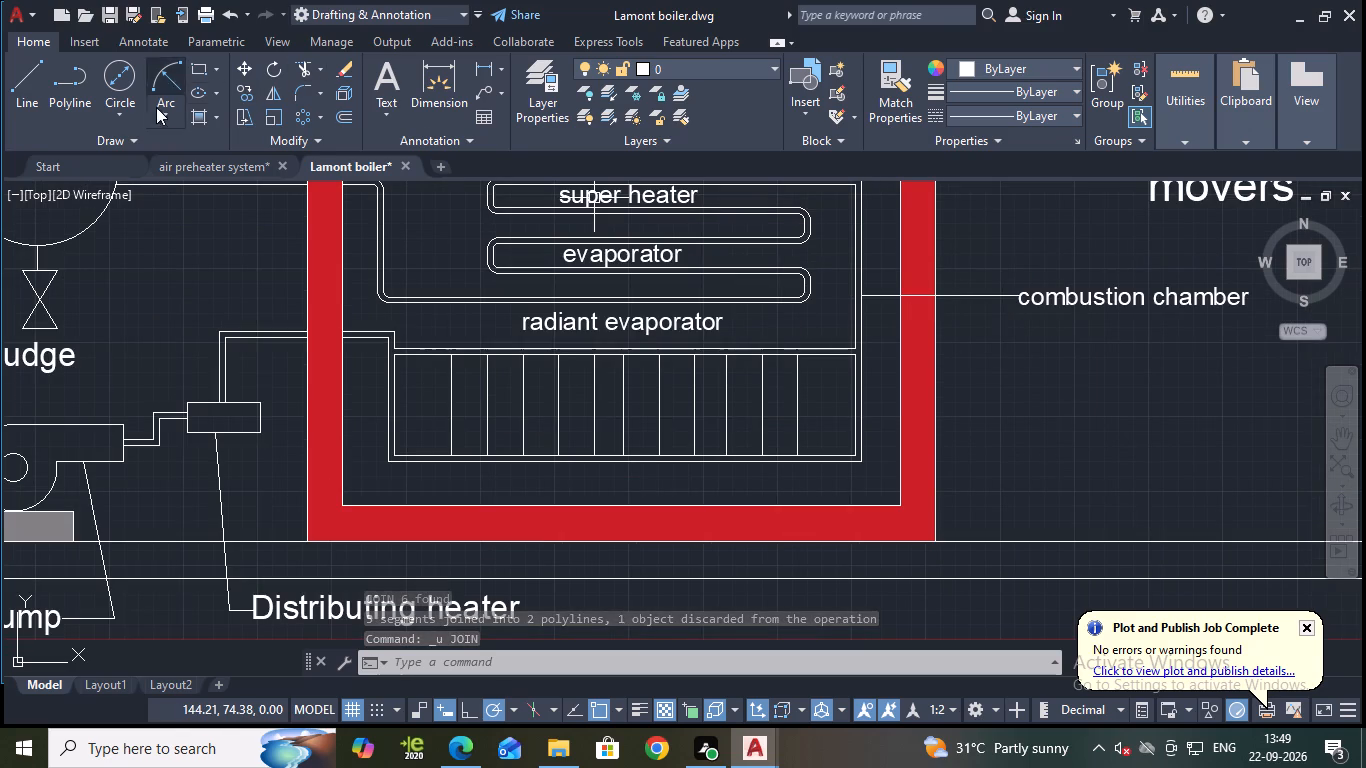
left_click(193, 113)
scroll(447, 397, "up", 1)
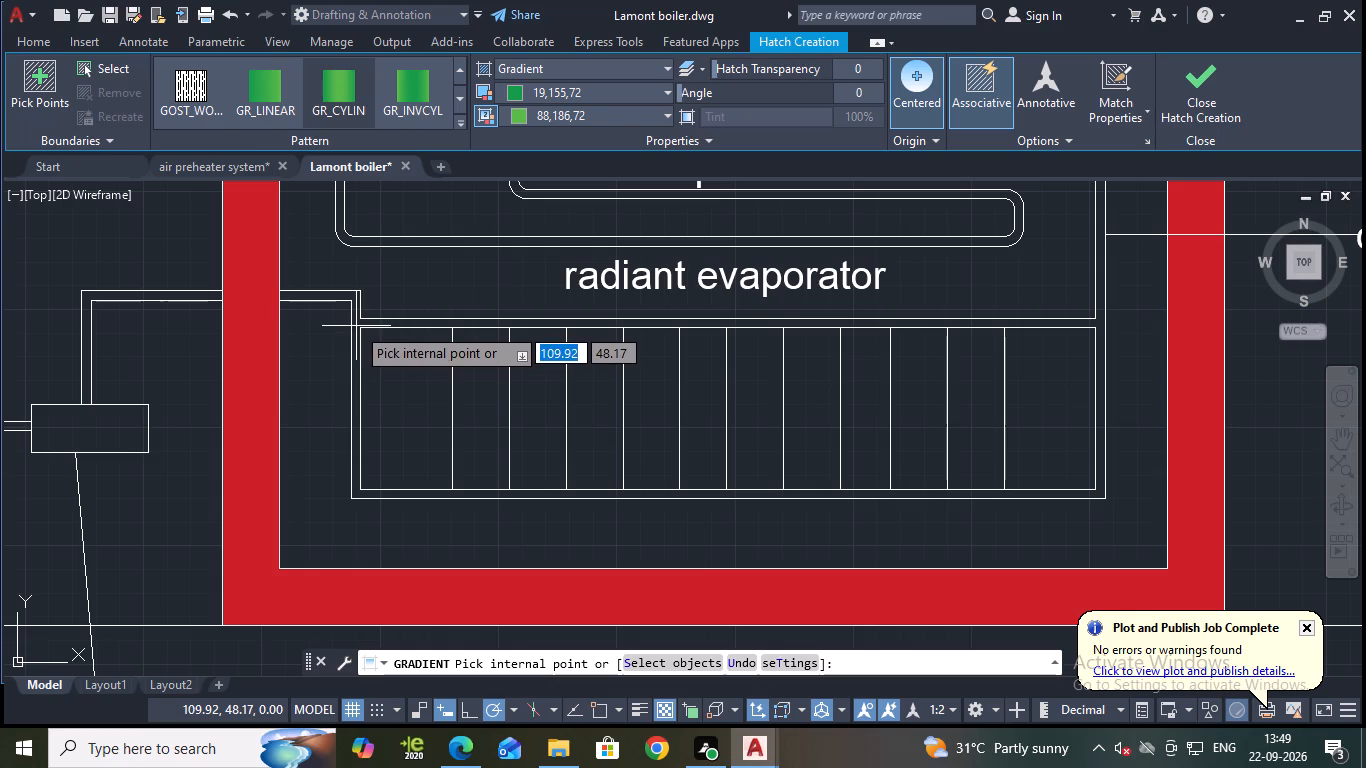
left_click(356, 326)
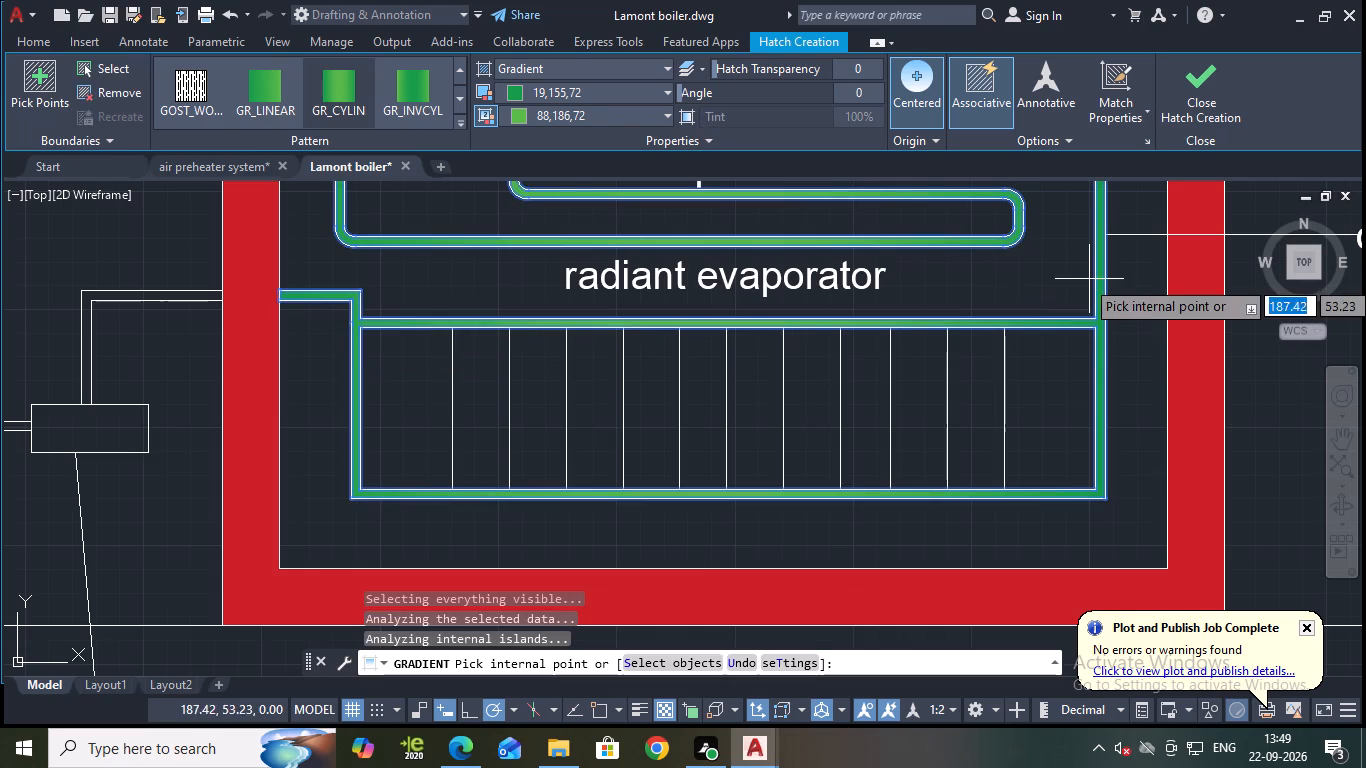
left_click(1210, 105)
scroll(965, 332, "down", 2)
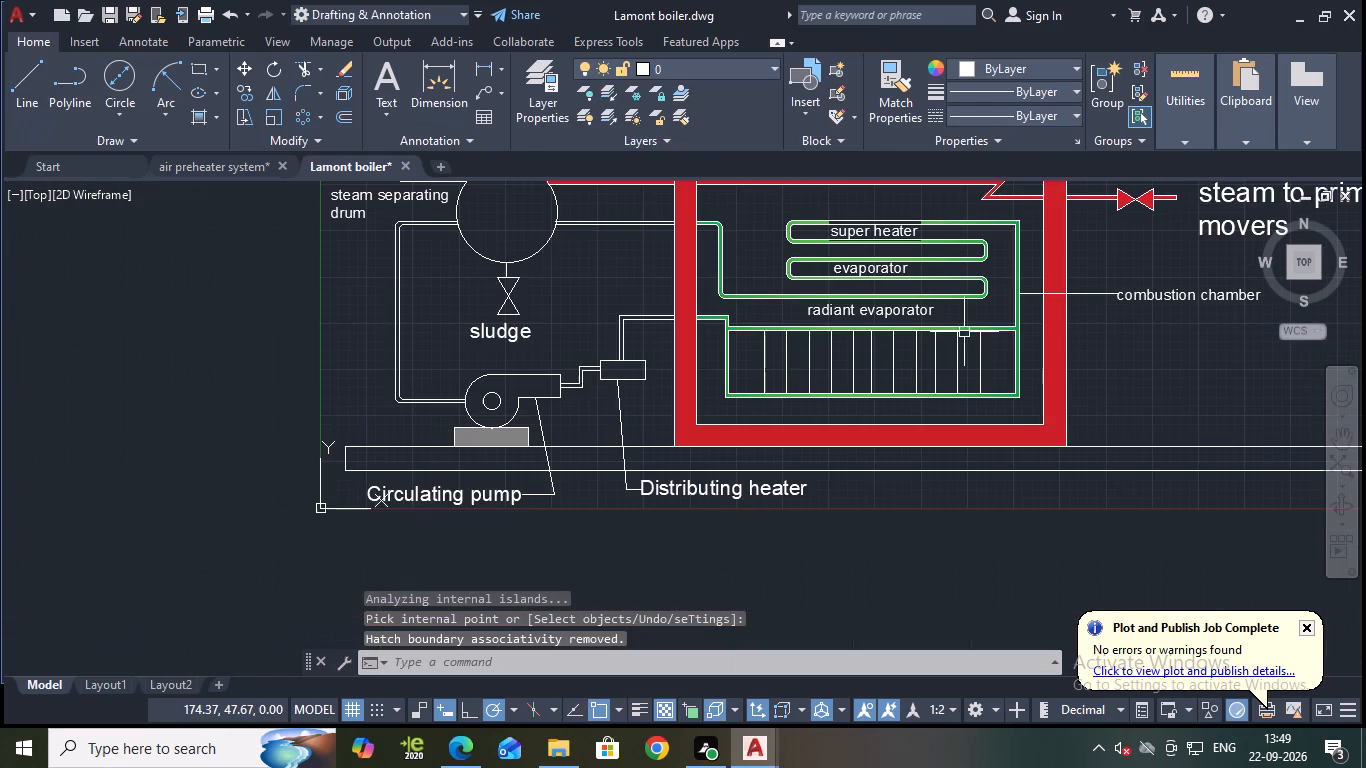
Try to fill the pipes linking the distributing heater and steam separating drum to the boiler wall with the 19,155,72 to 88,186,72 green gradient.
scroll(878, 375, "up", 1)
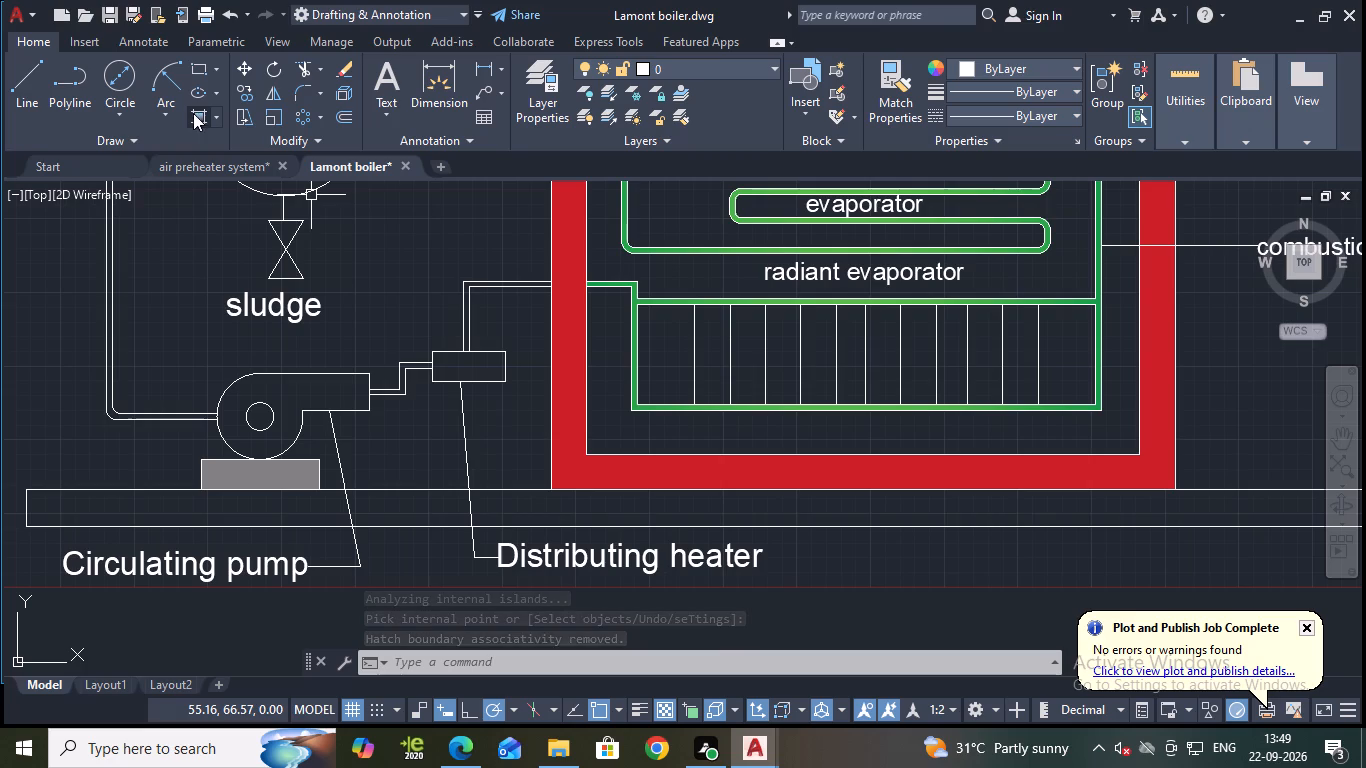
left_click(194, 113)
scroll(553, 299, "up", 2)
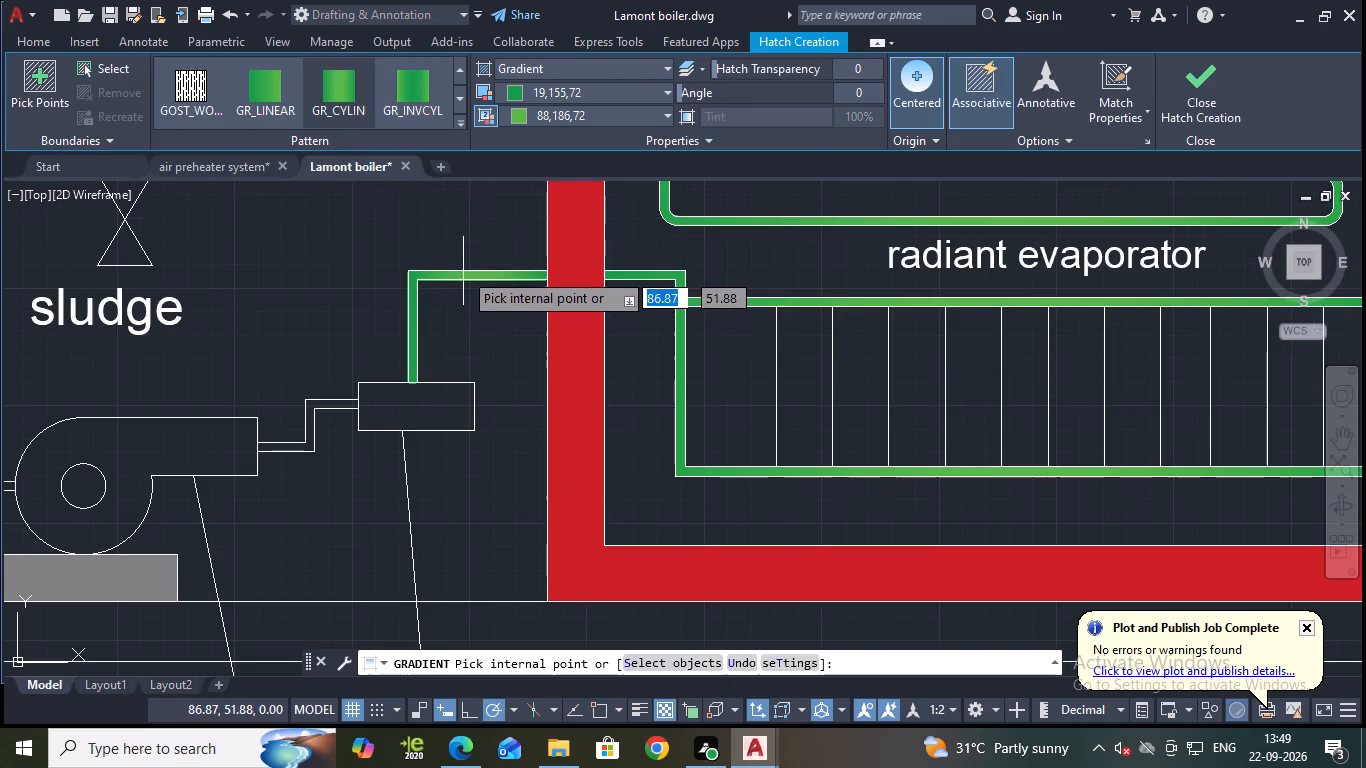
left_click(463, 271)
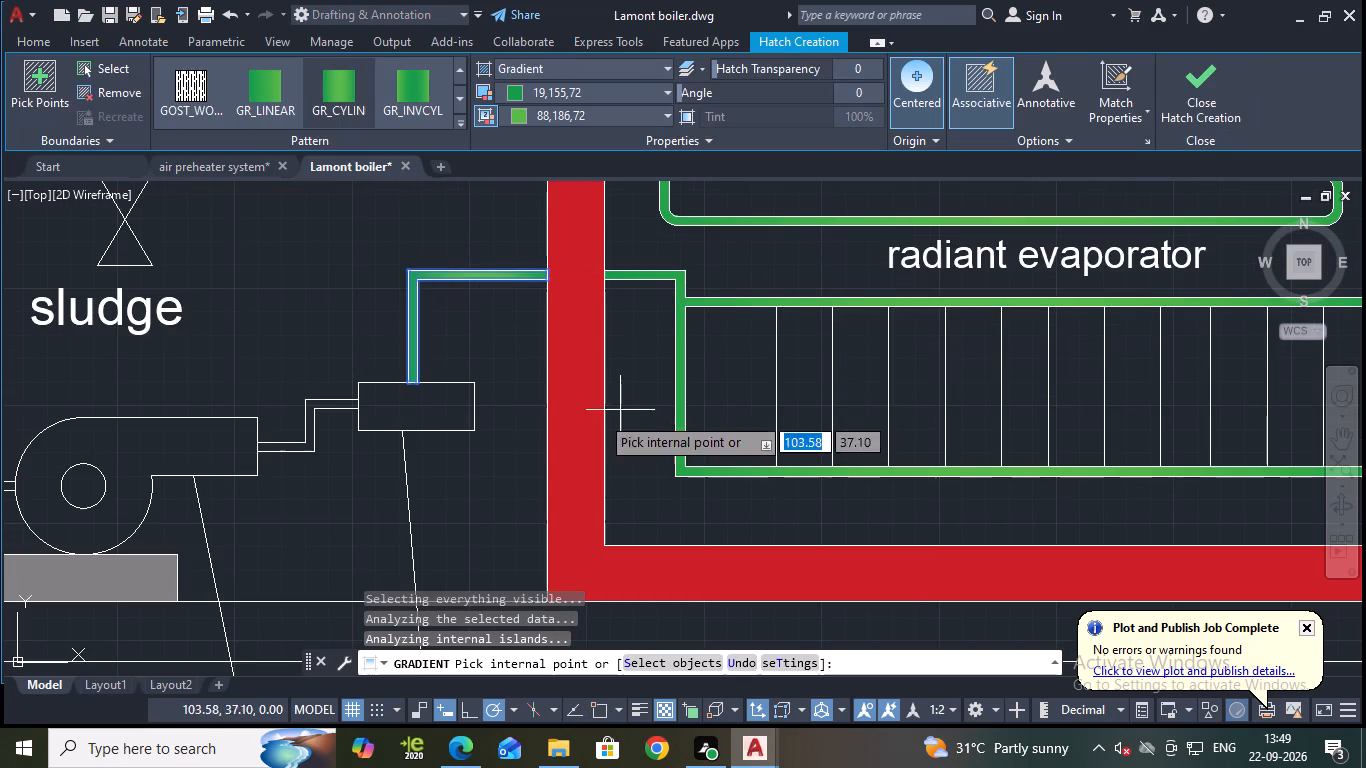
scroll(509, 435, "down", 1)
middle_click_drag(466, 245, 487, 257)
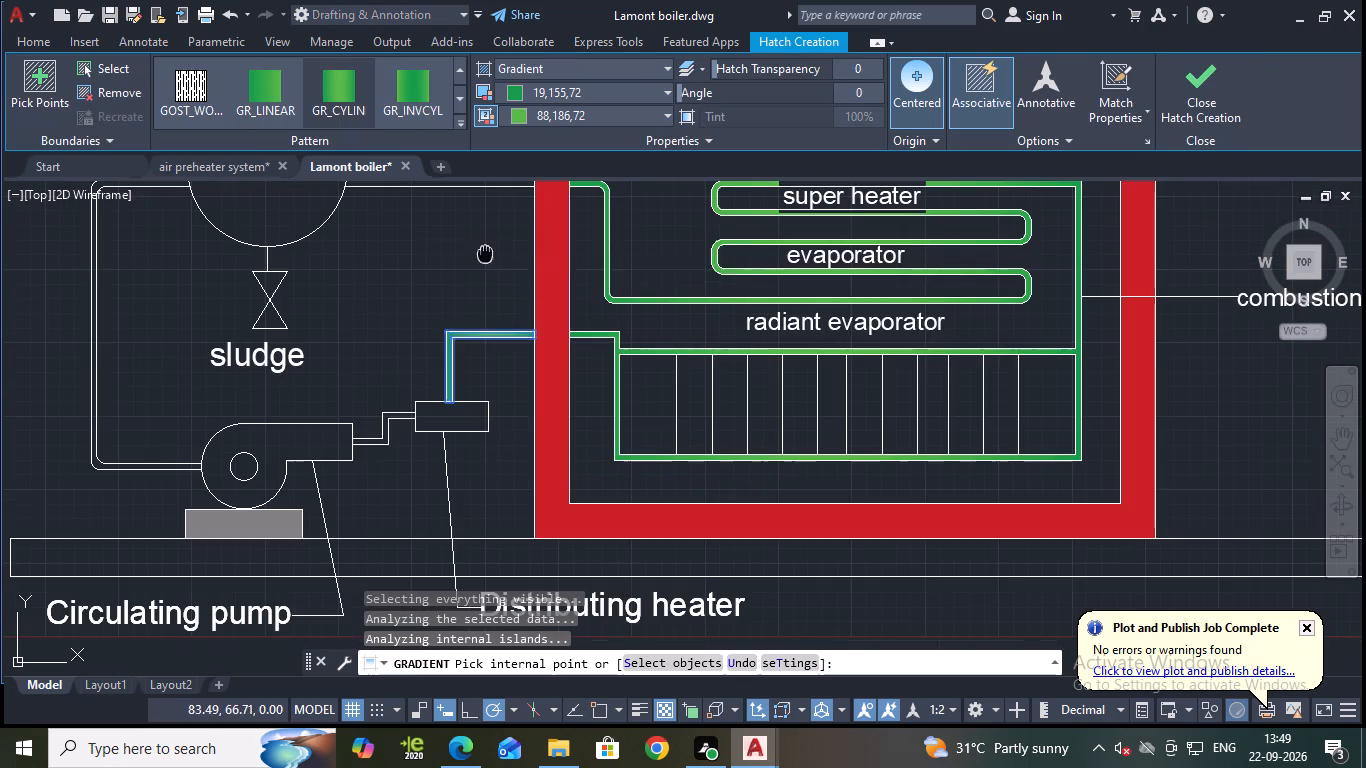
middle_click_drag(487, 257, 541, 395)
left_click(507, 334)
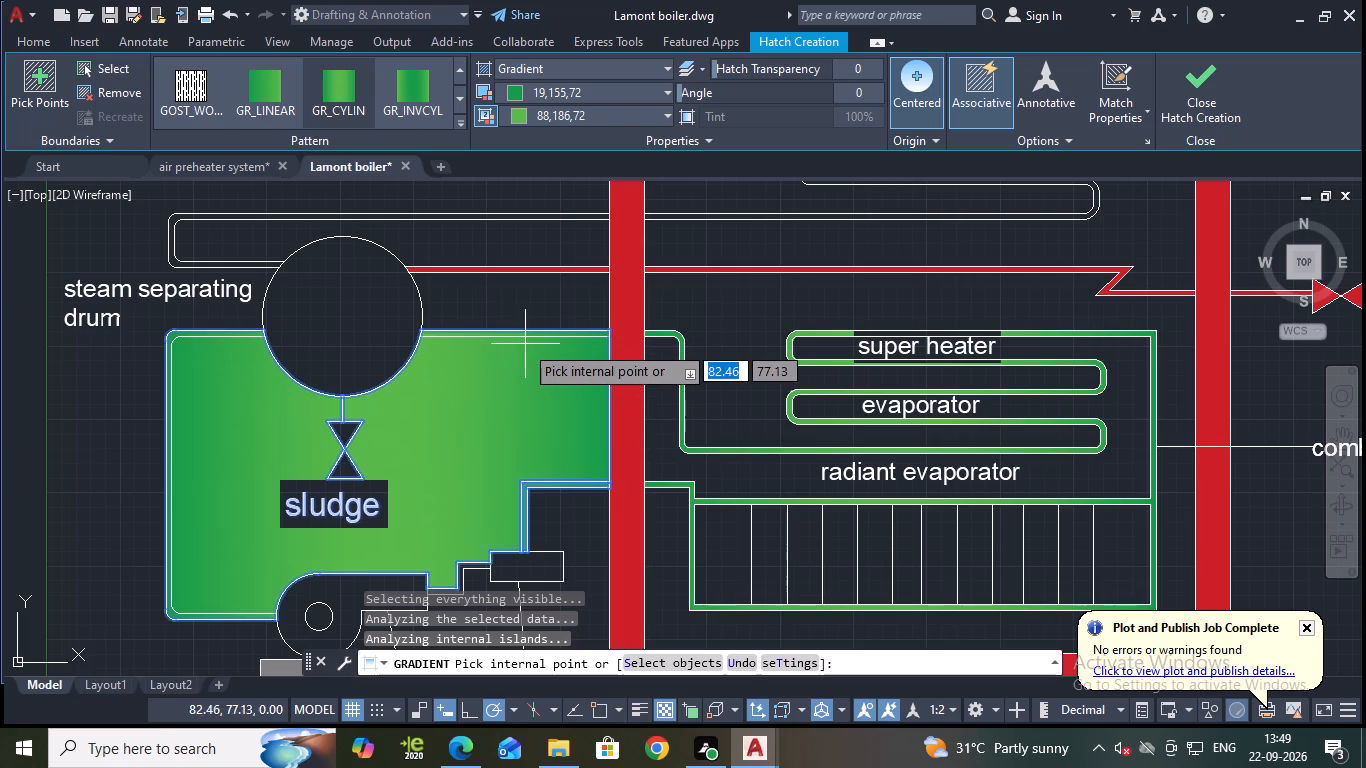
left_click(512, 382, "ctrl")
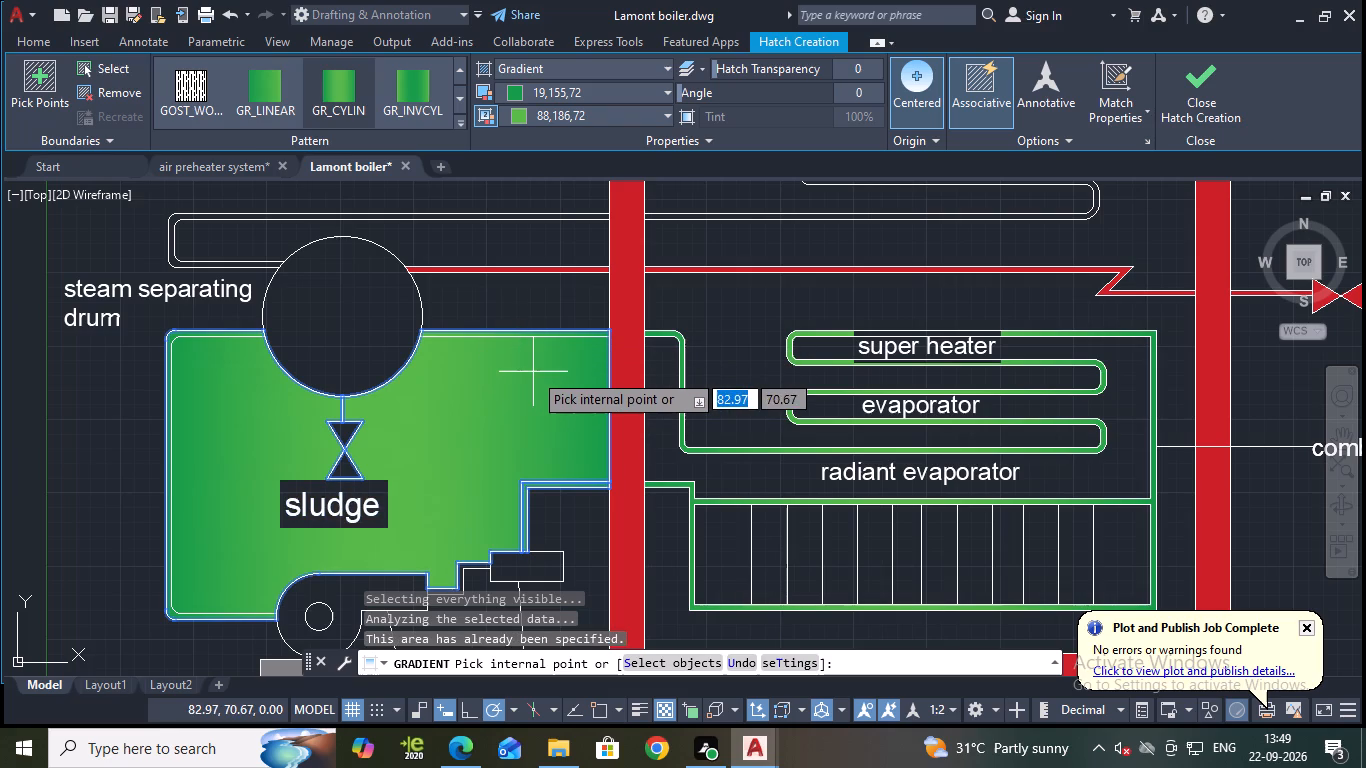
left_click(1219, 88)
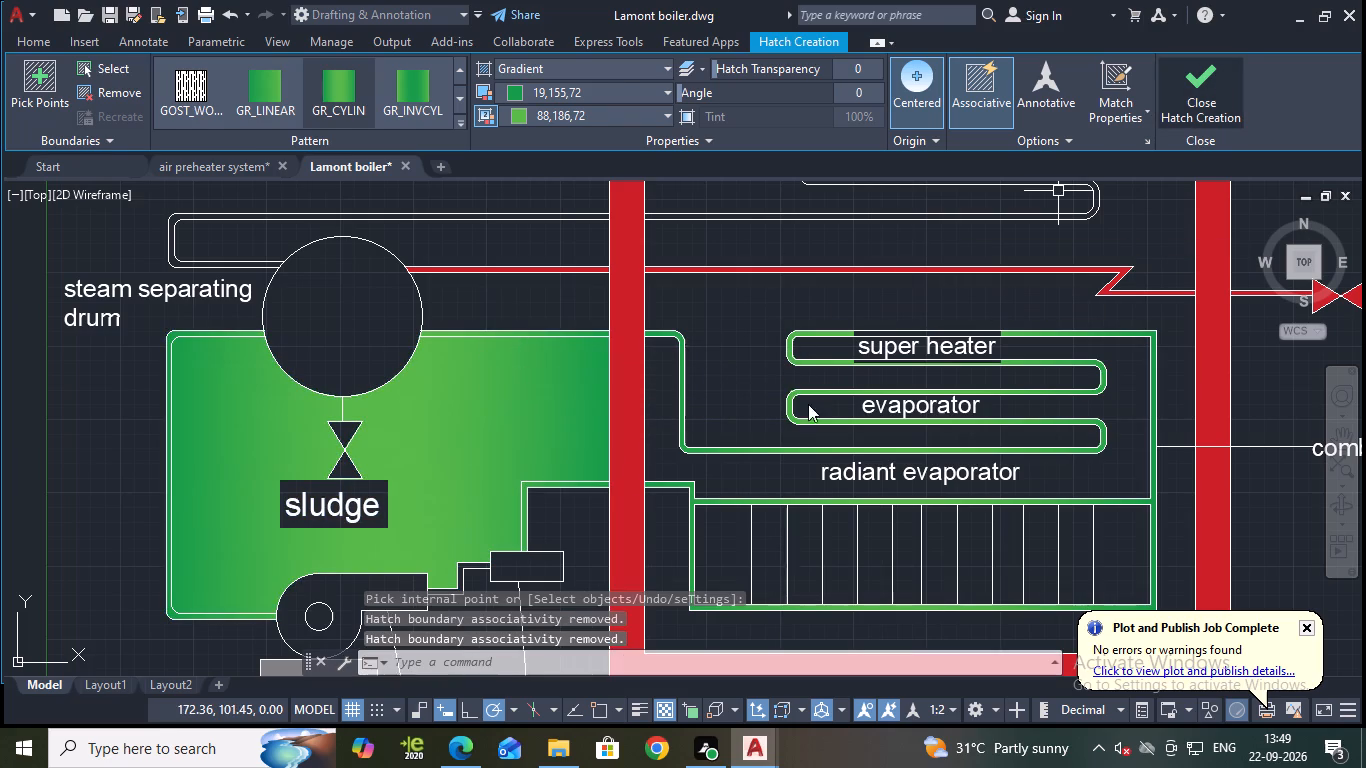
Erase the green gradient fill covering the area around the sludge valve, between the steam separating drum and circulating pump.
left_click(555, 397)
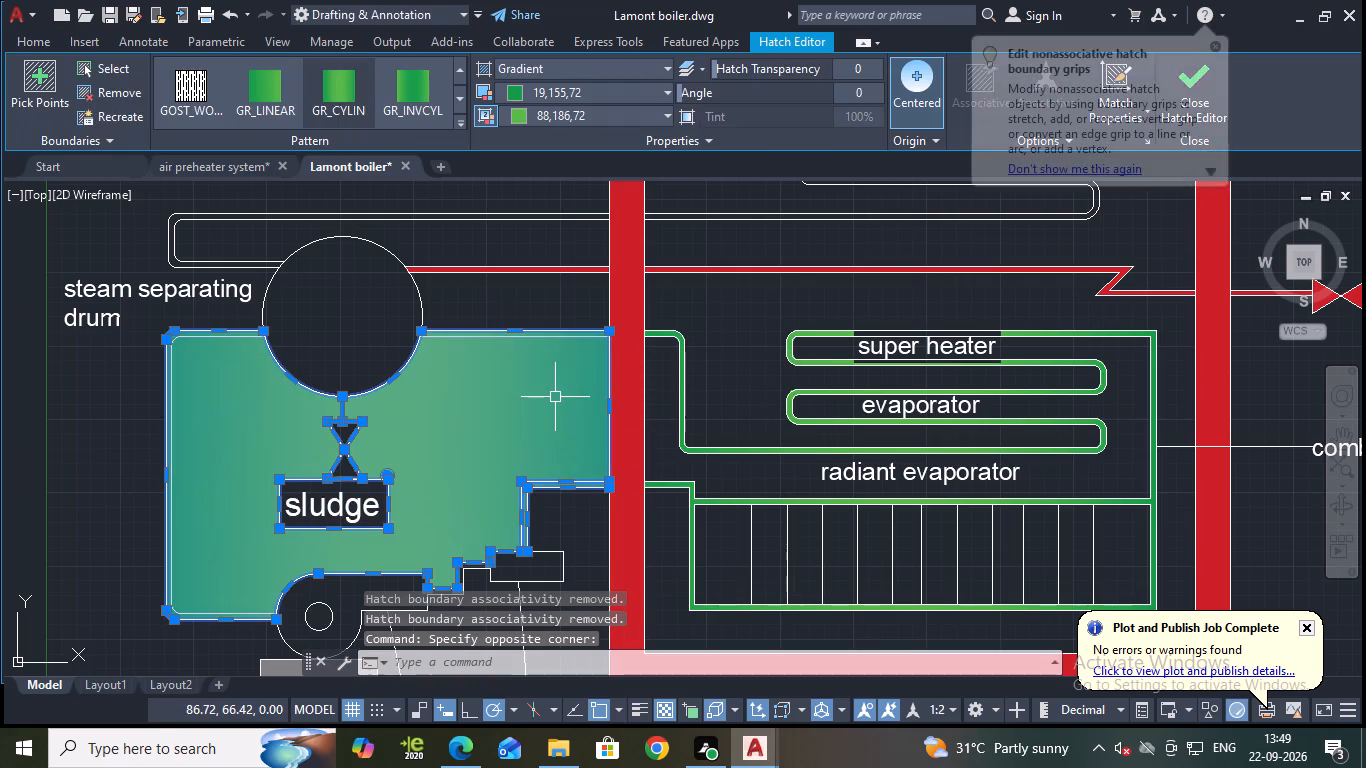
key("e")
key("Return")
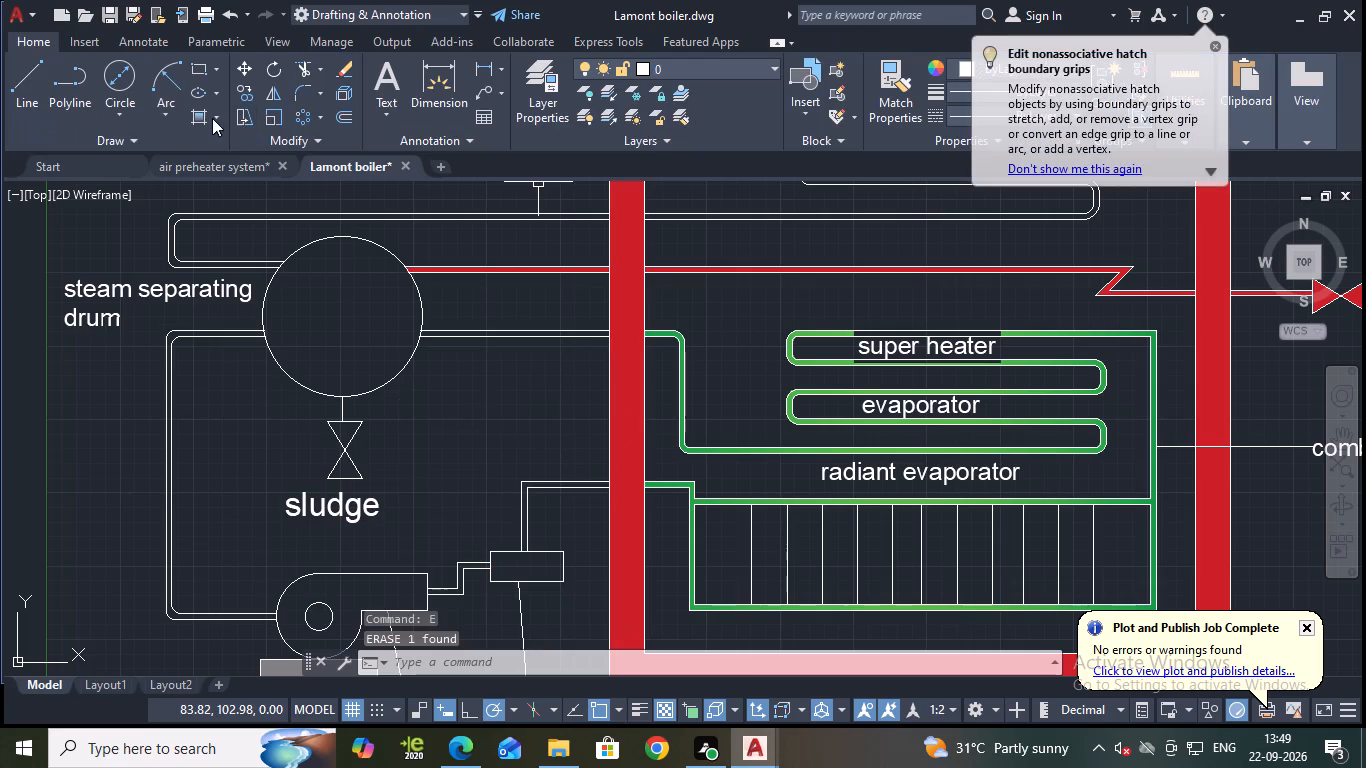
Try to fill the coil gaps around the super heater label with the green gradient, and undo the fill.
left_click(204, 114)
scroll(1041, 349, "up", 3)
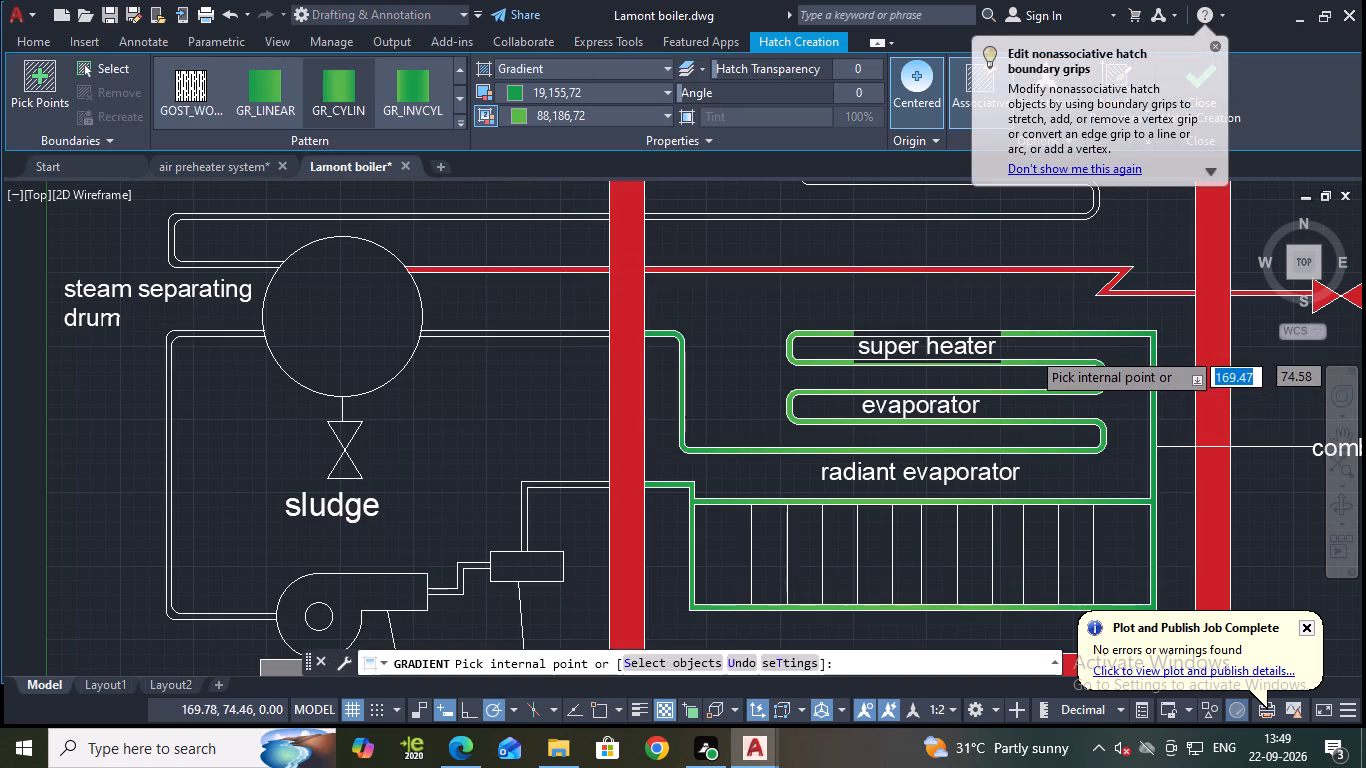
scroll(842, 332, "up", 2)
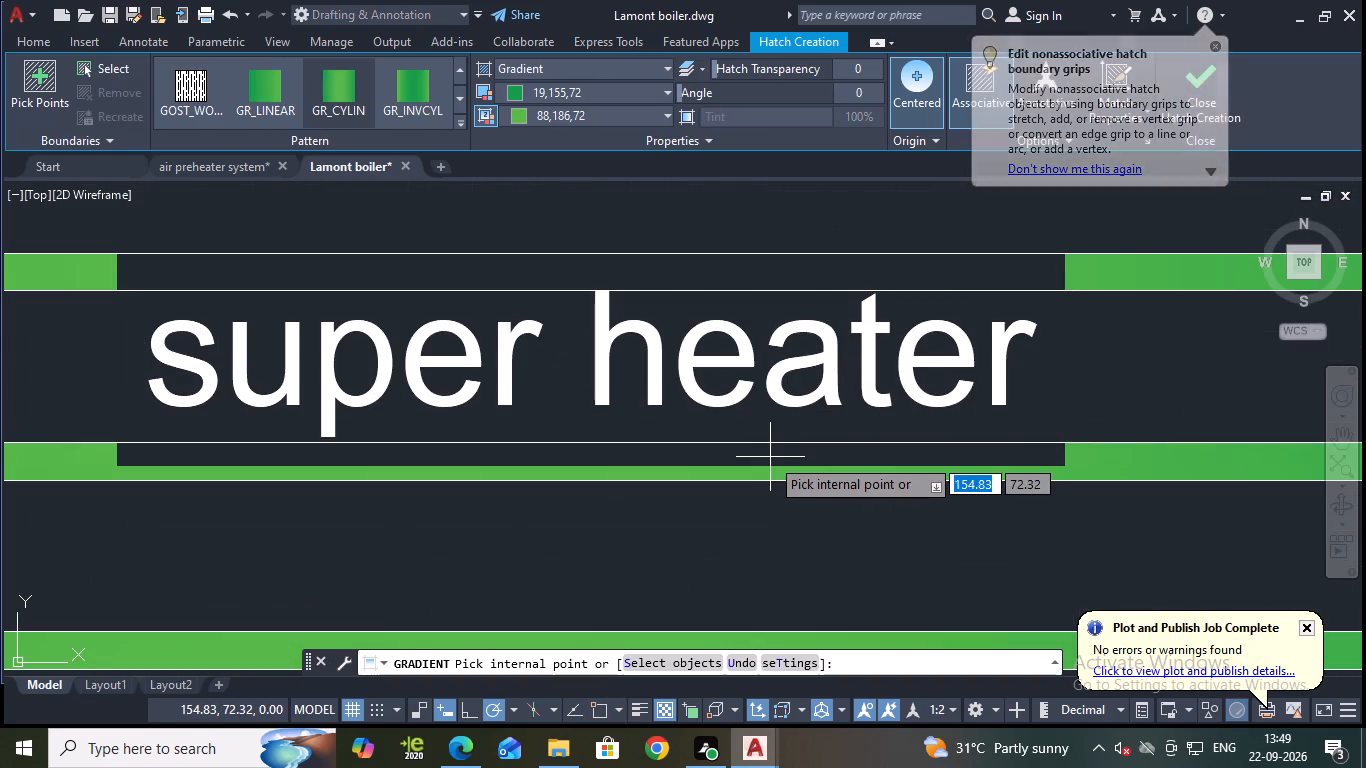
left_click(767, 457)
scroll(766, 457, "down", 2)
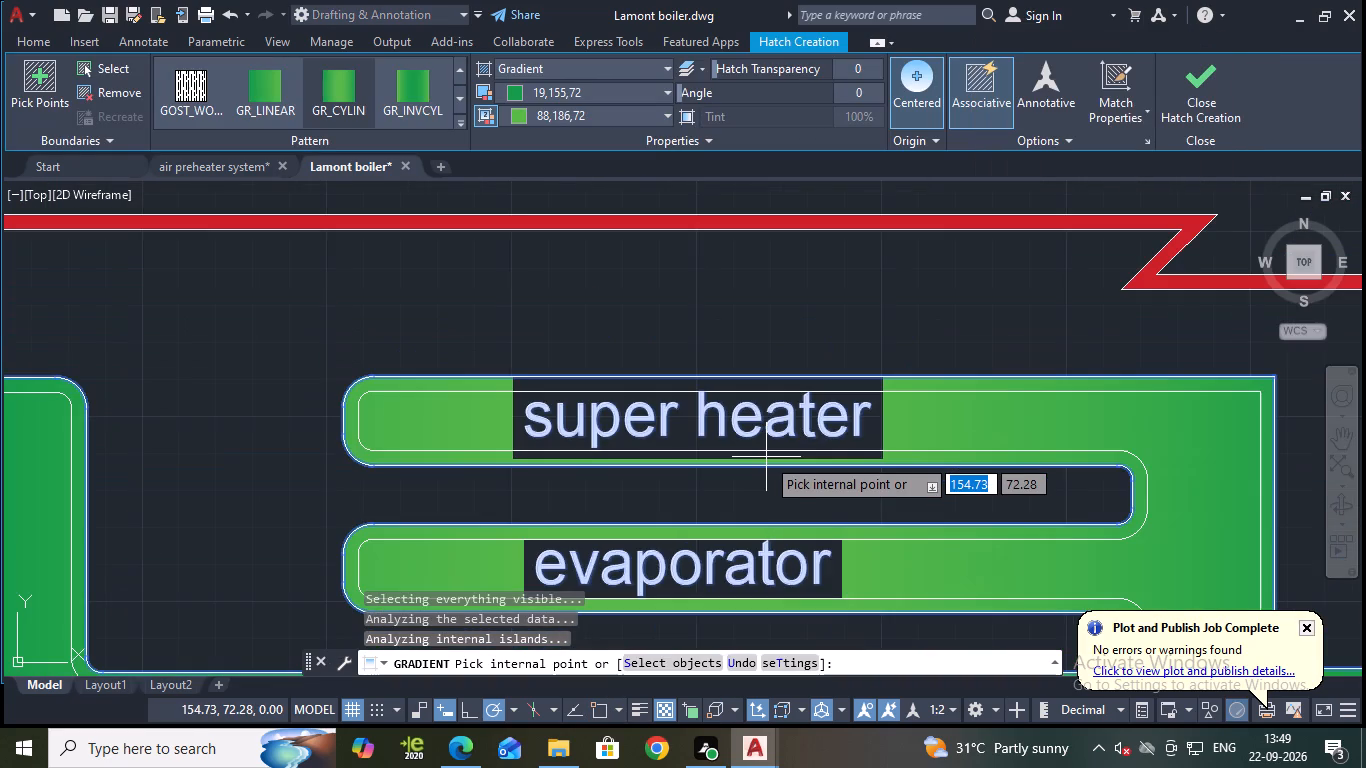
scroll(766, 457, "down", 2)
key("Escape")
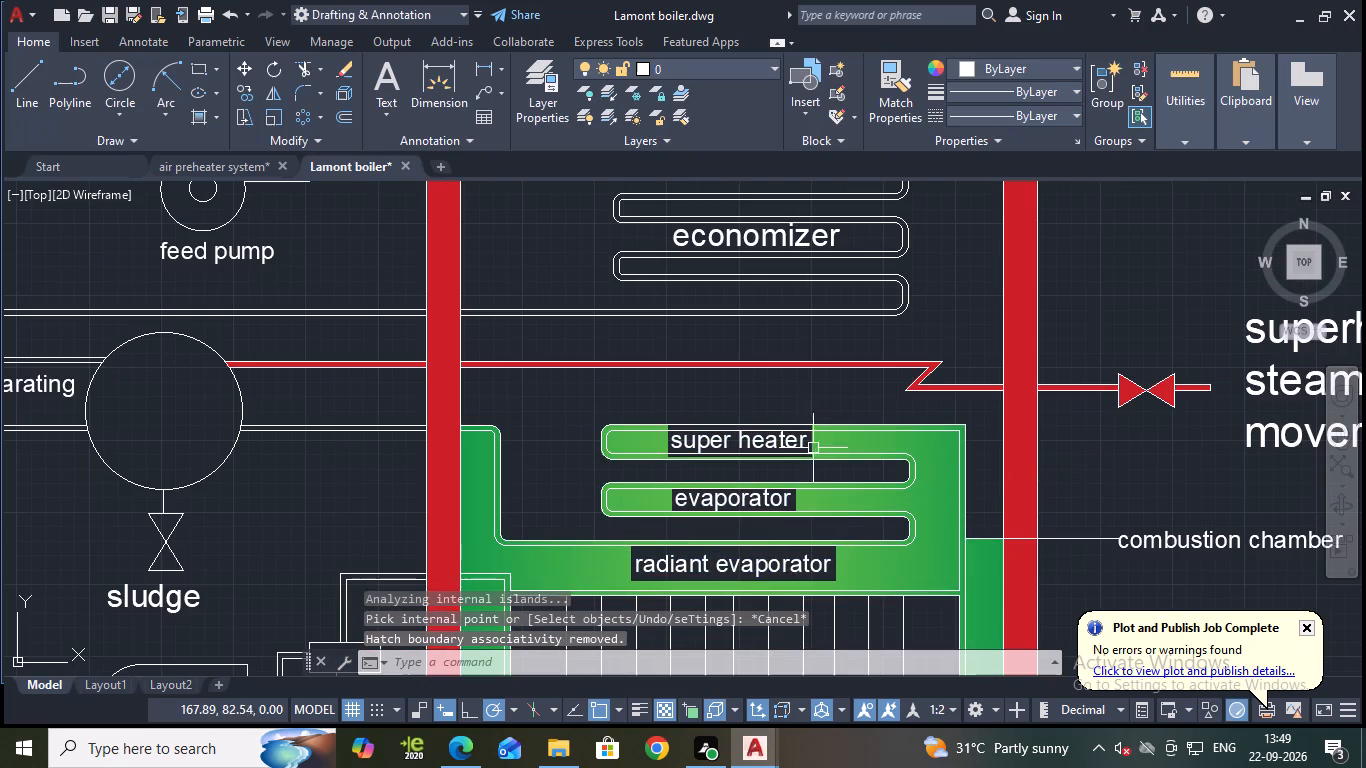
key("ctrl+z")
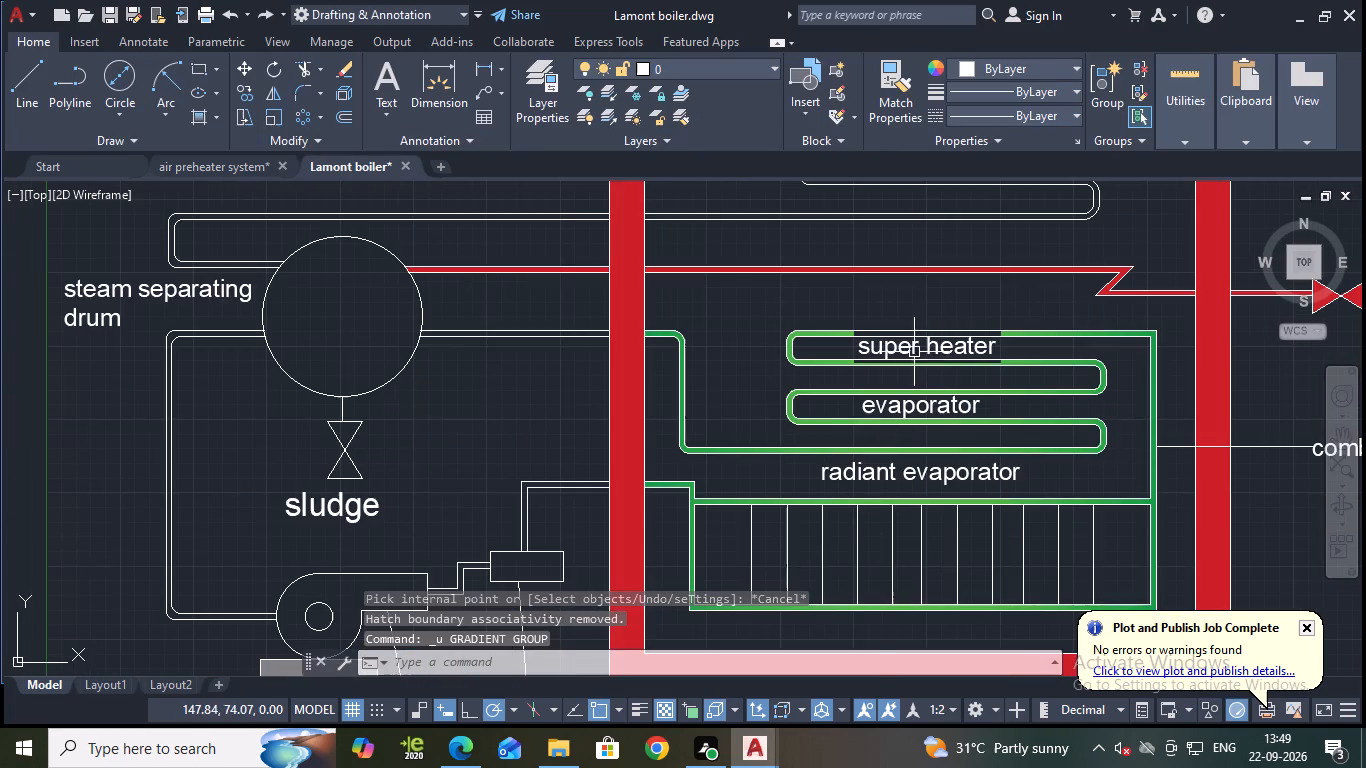
Move the super heater label out of the coil's top loop into the clear space above the coil.
scroll(913, 352, "up", 2)
middle_click_drag(888, 351, 729, 373)
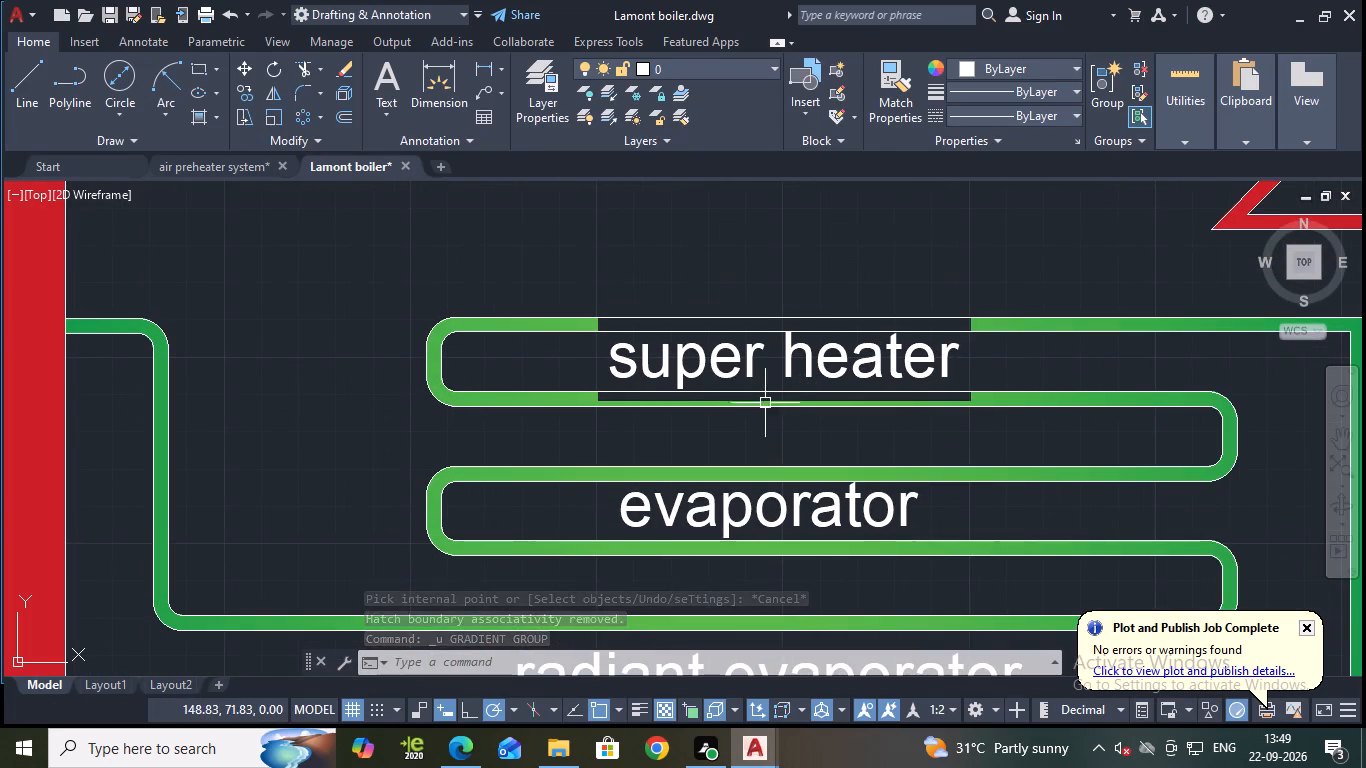
key("Escape")
left_click(575, 396)
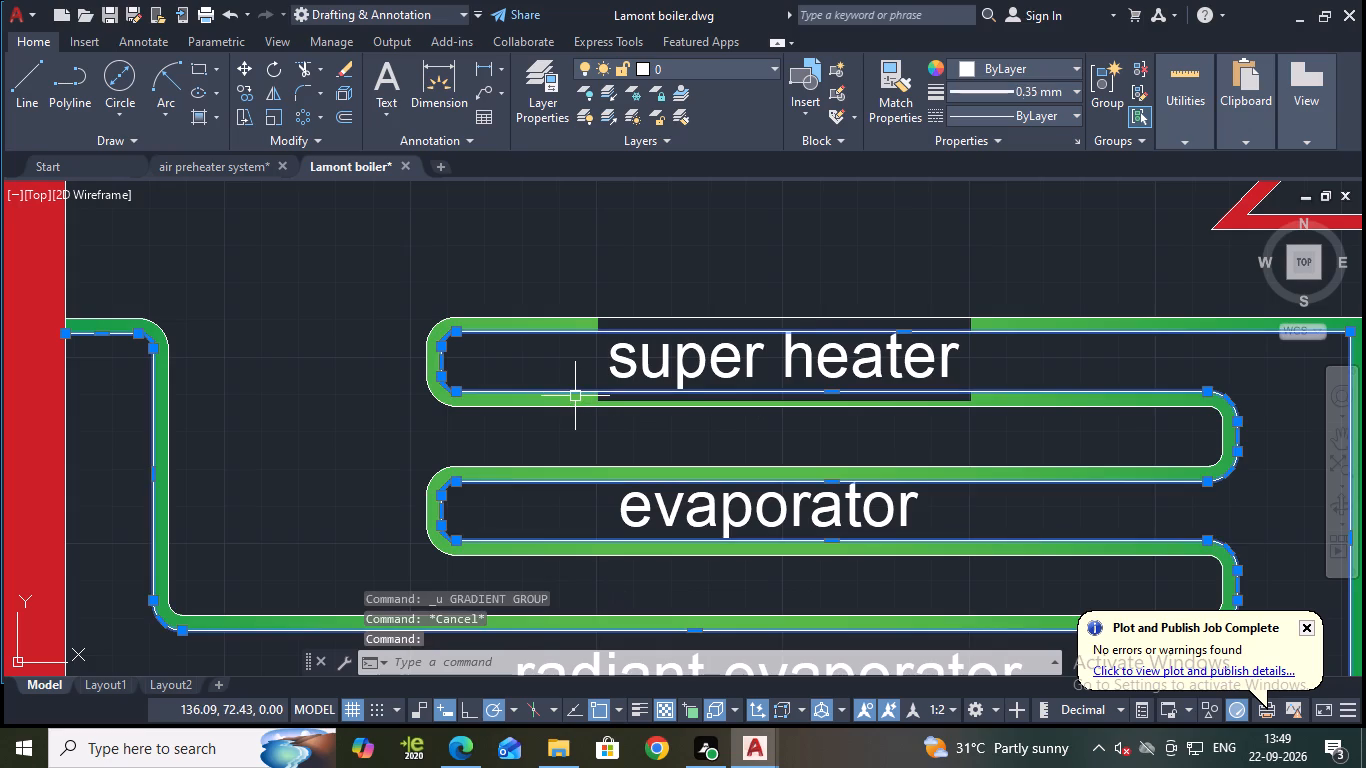
left_click(781, 350)
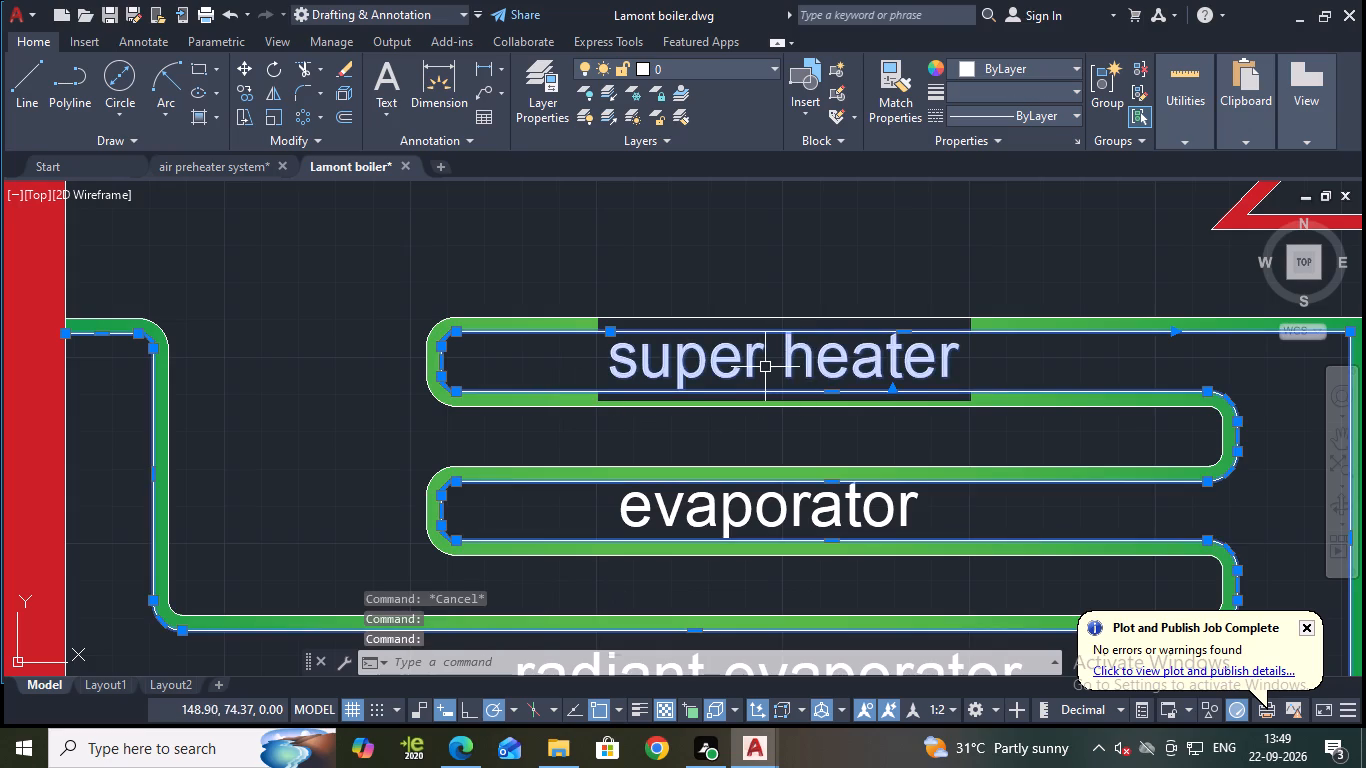
left_click(765, 367)
key("Escape")
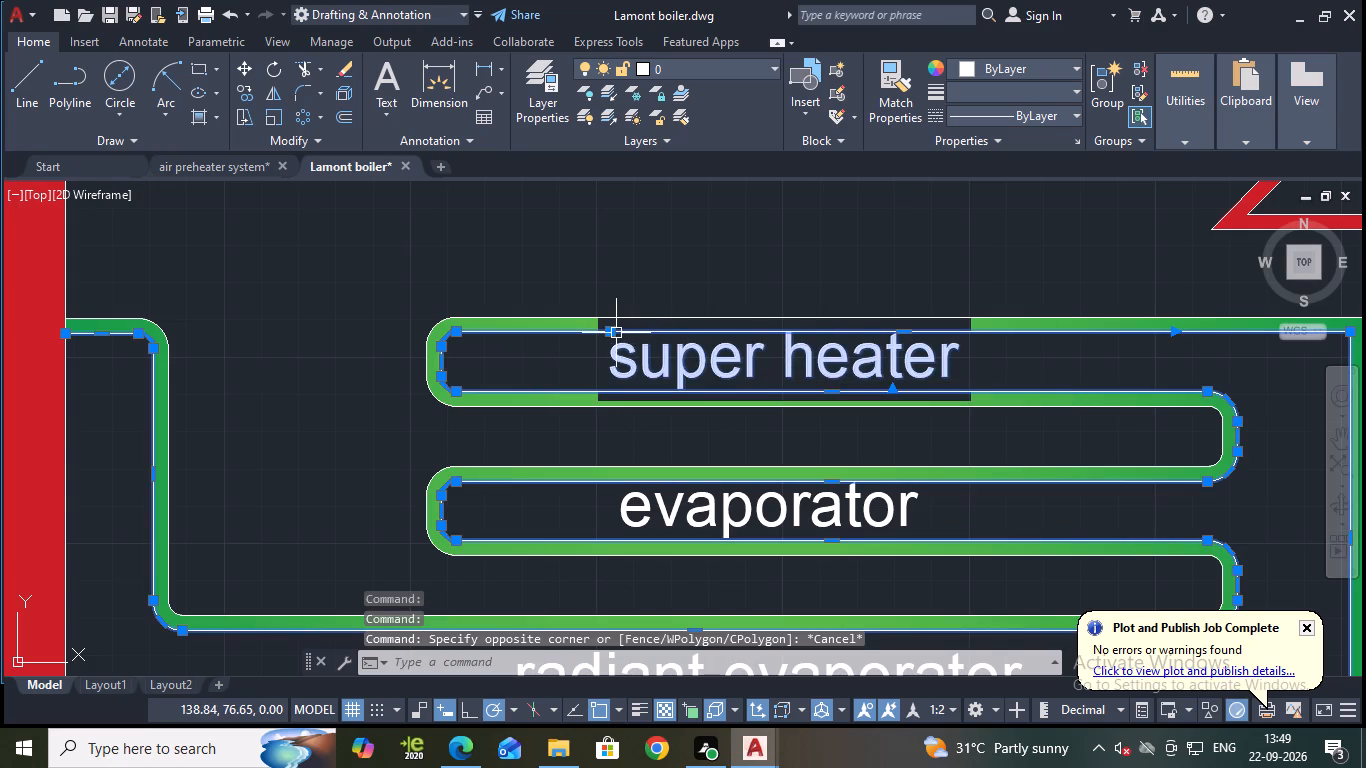
left_click(611, 333)
left_click(585, 213)
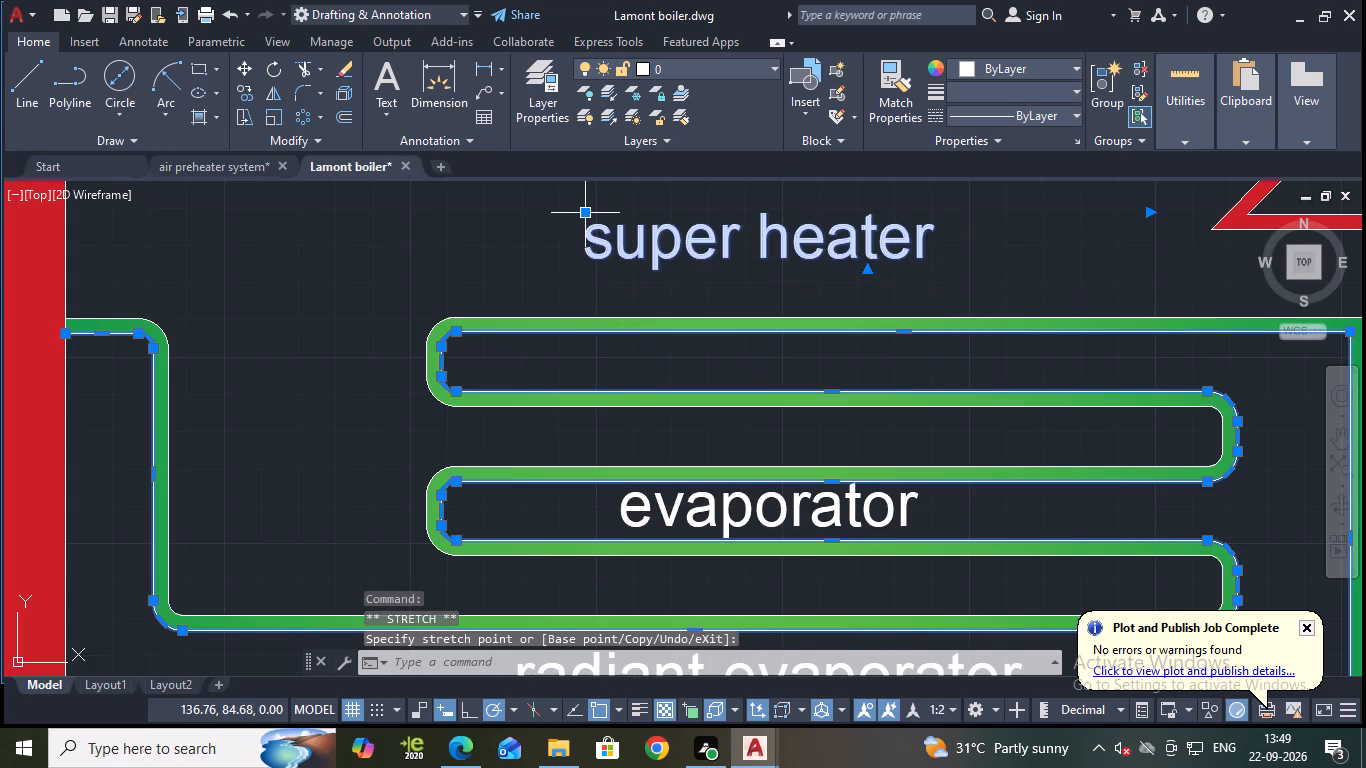
key("Escape")
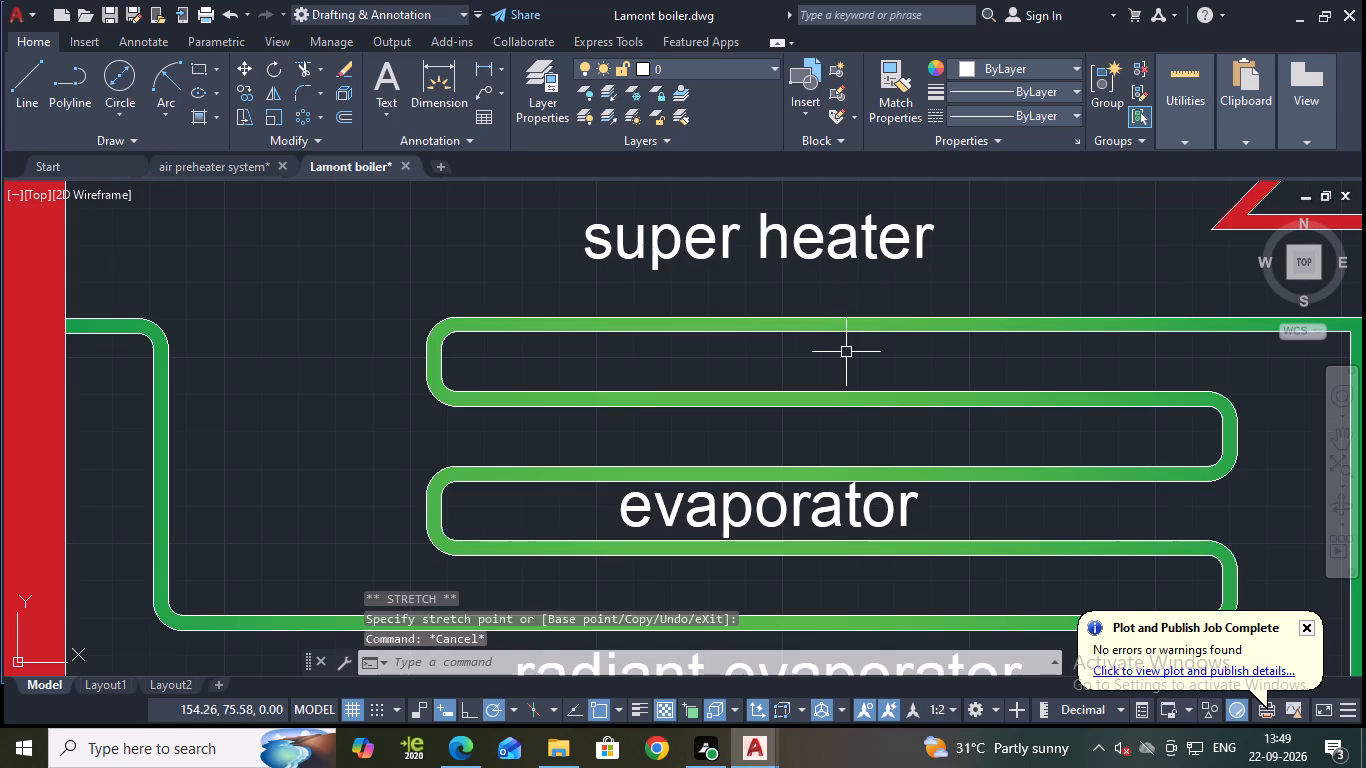
Reposition the super heater label closer to the top pipe of the coil, keeping its text frame clear of the green fill.
left_click(676, 247)
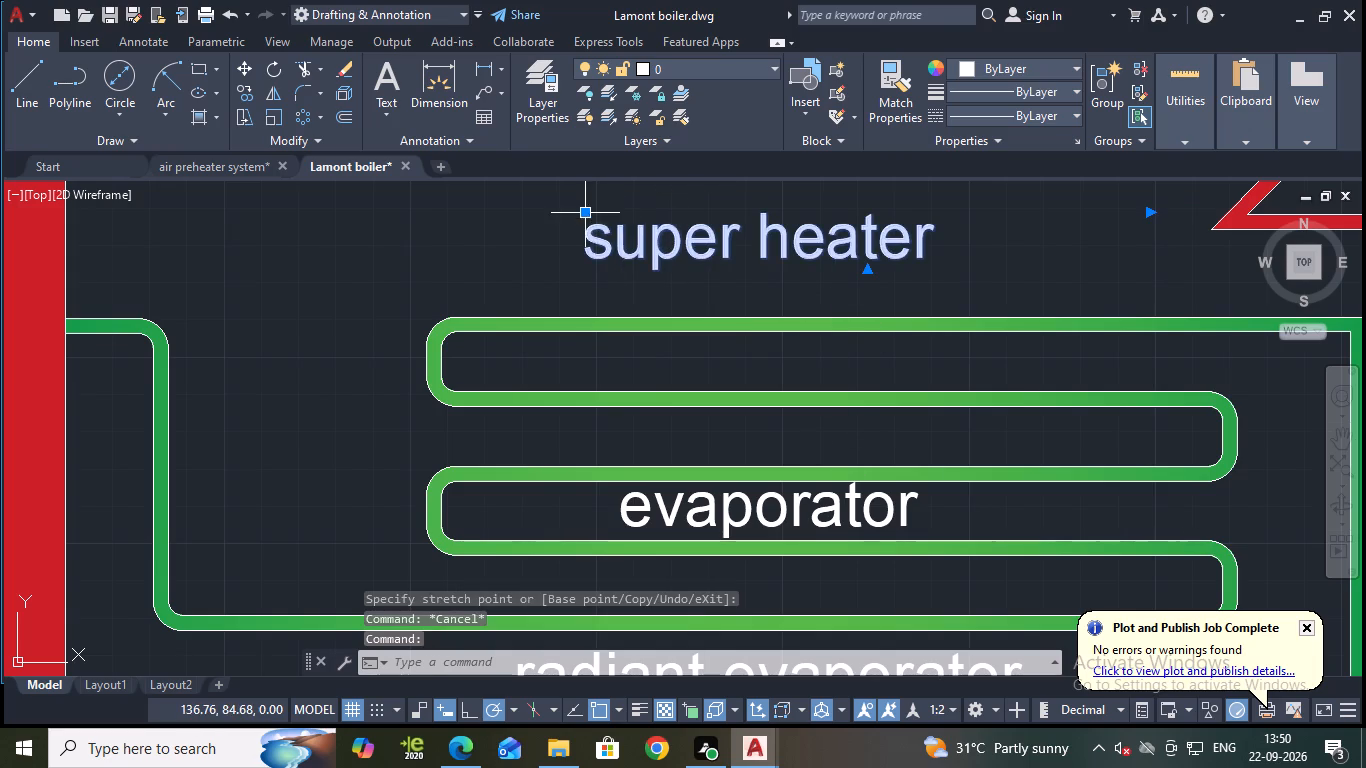
left_click(588, 215)
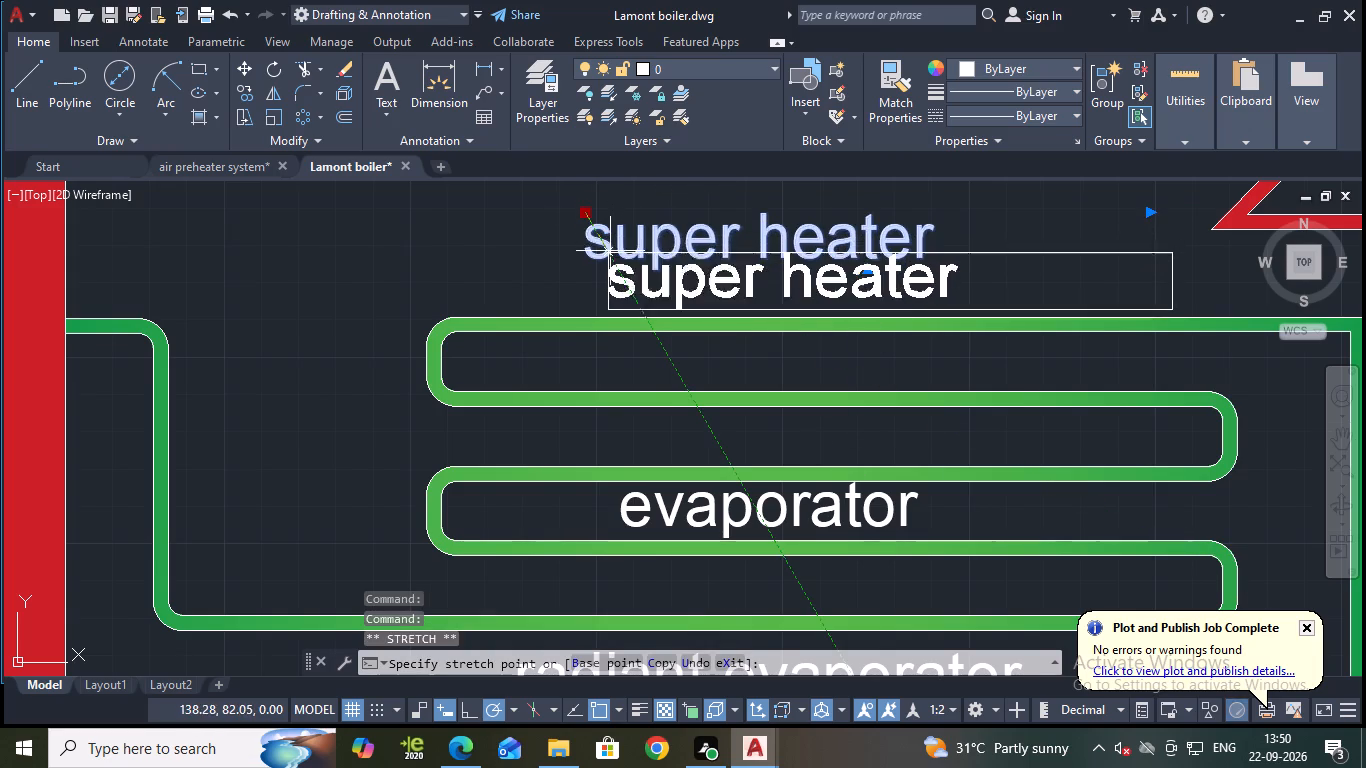
left_click(613, 253)
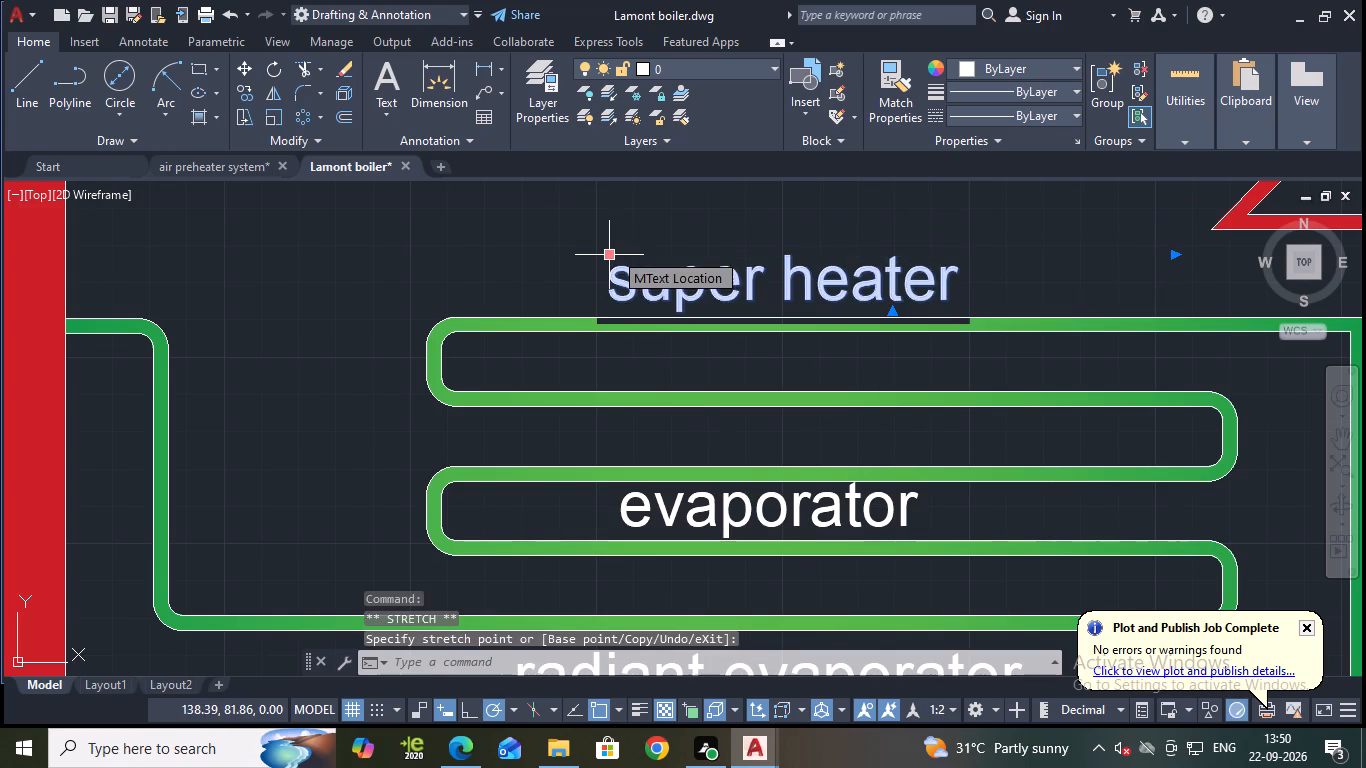
left_click(613, 251)
left_click(613, 251)
left_click(613, 251)
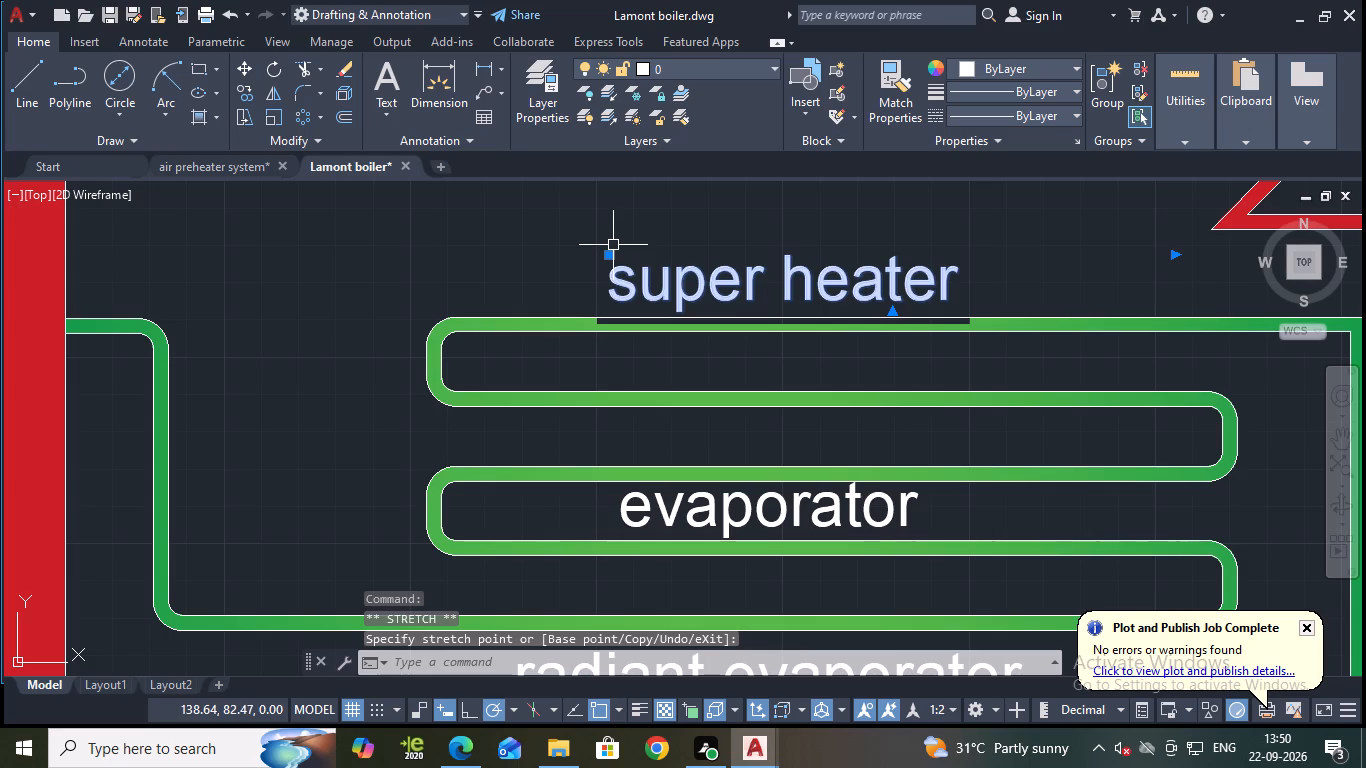
left_click(613, 253)
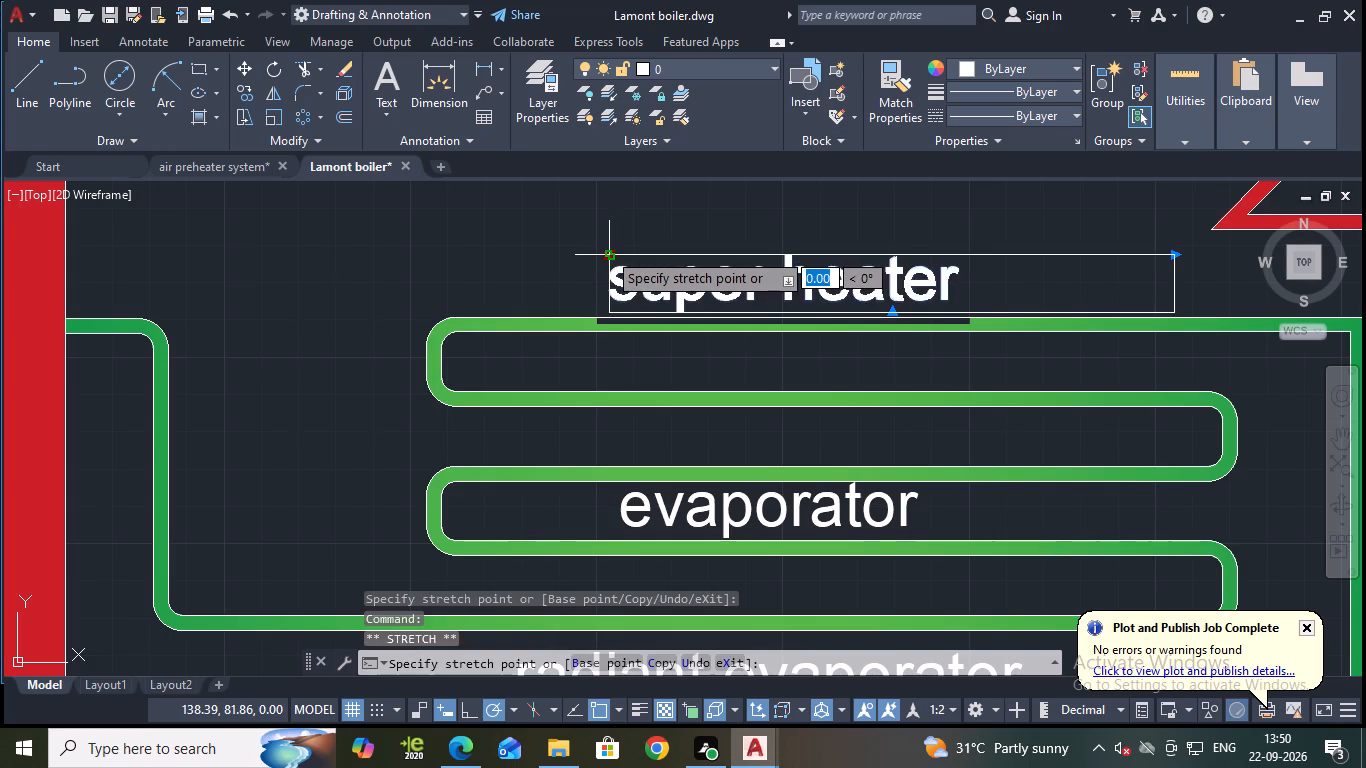
left_click(591, 240)
key("Escape")
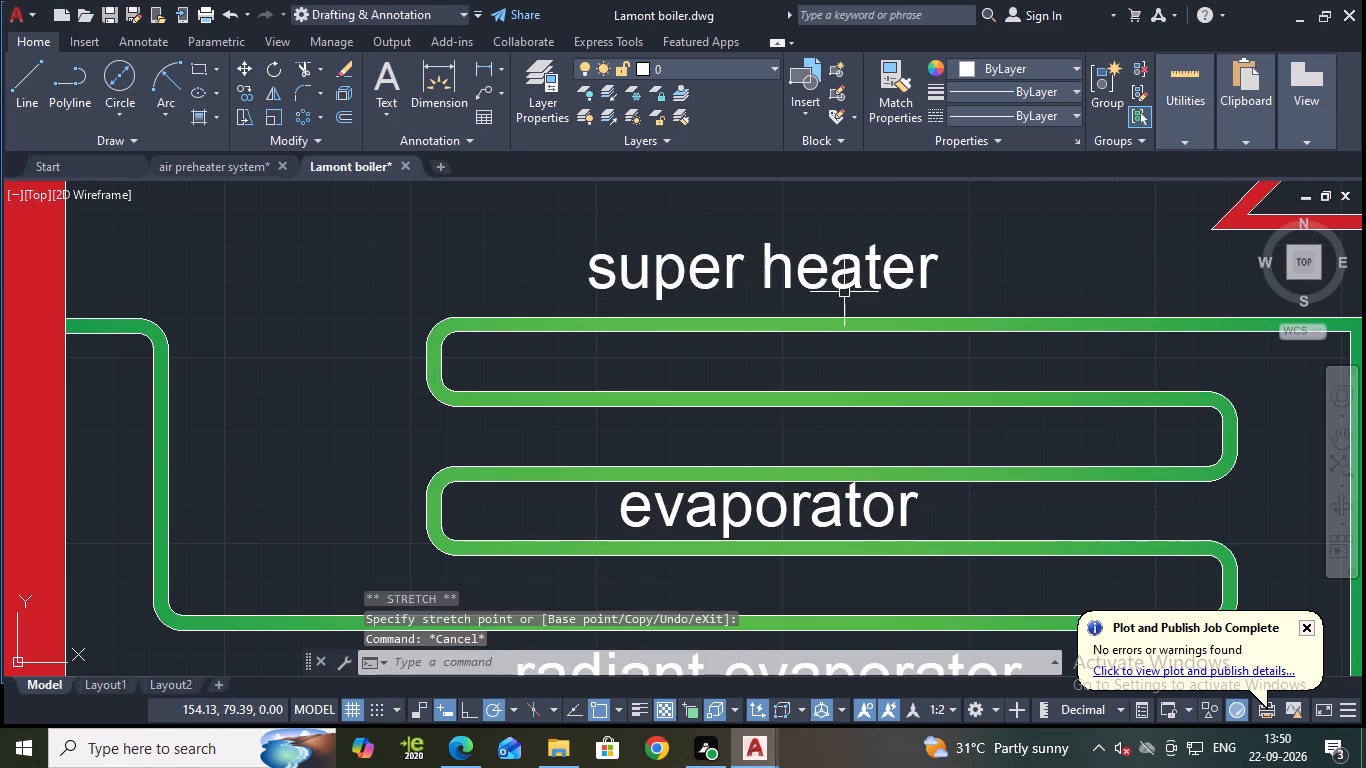
Save the Lamont boiler drawing.
scroll(844, 292, "down", 2)
key("ctrl+s")
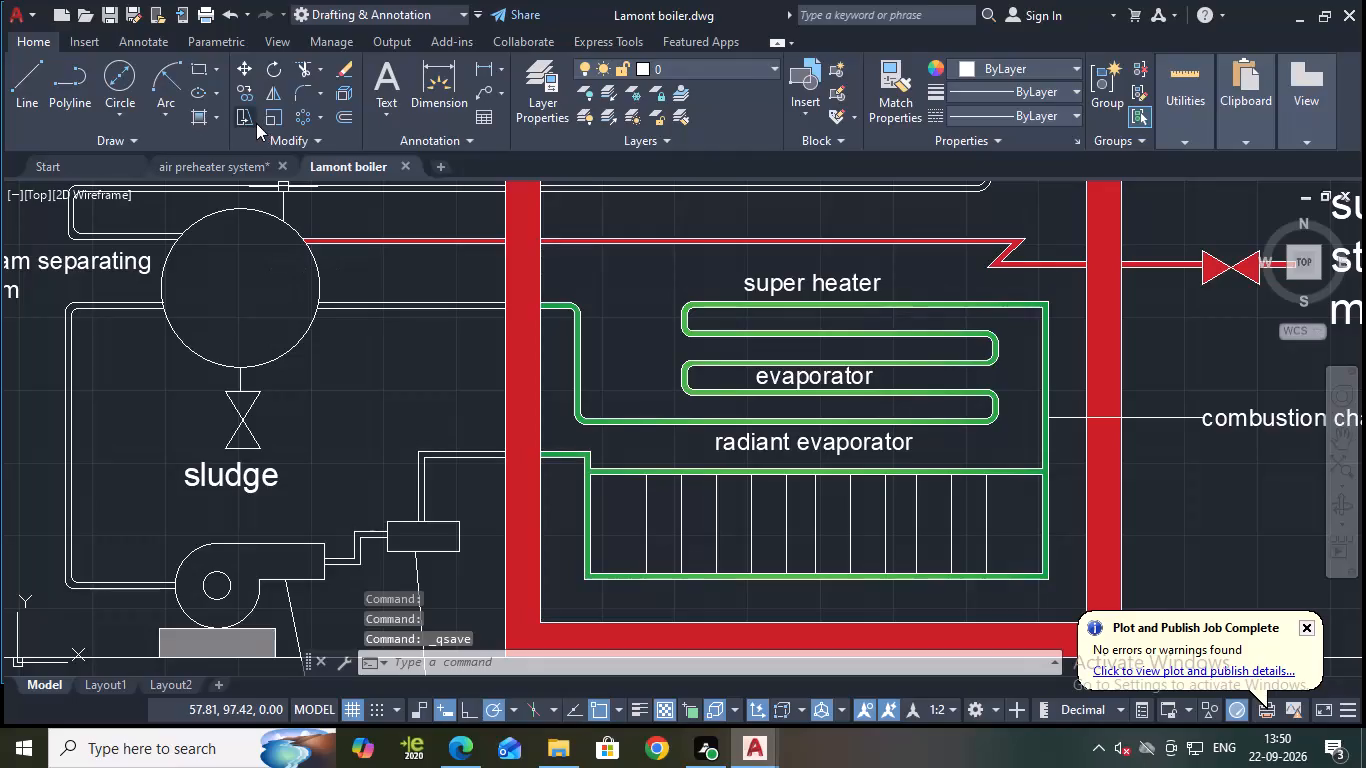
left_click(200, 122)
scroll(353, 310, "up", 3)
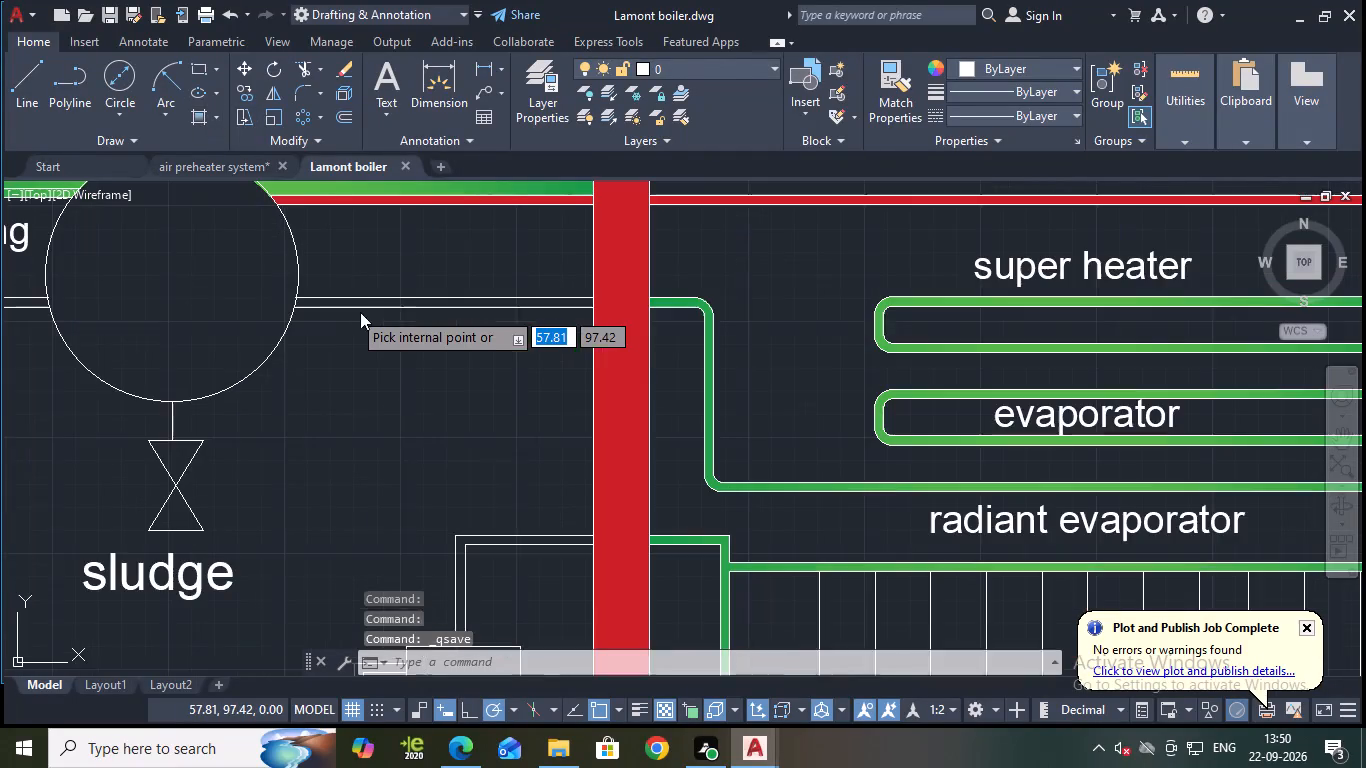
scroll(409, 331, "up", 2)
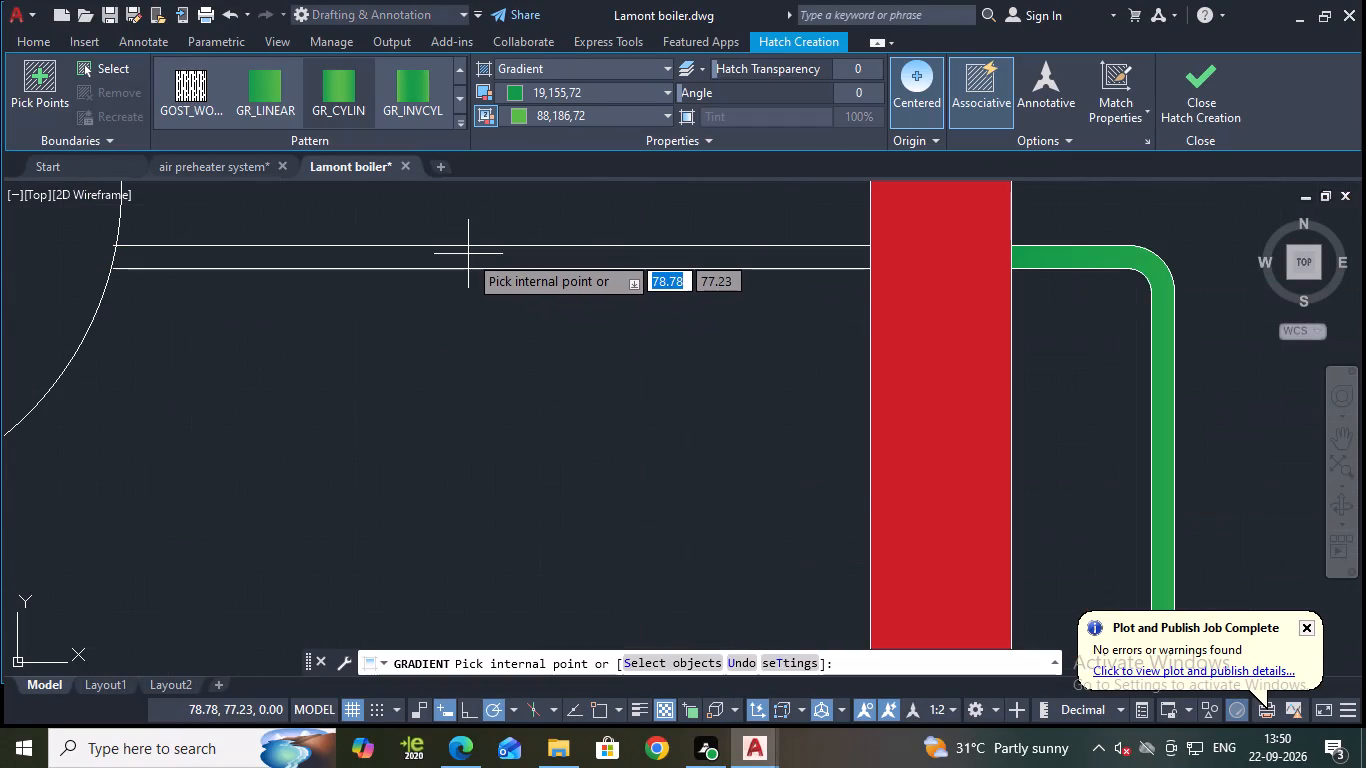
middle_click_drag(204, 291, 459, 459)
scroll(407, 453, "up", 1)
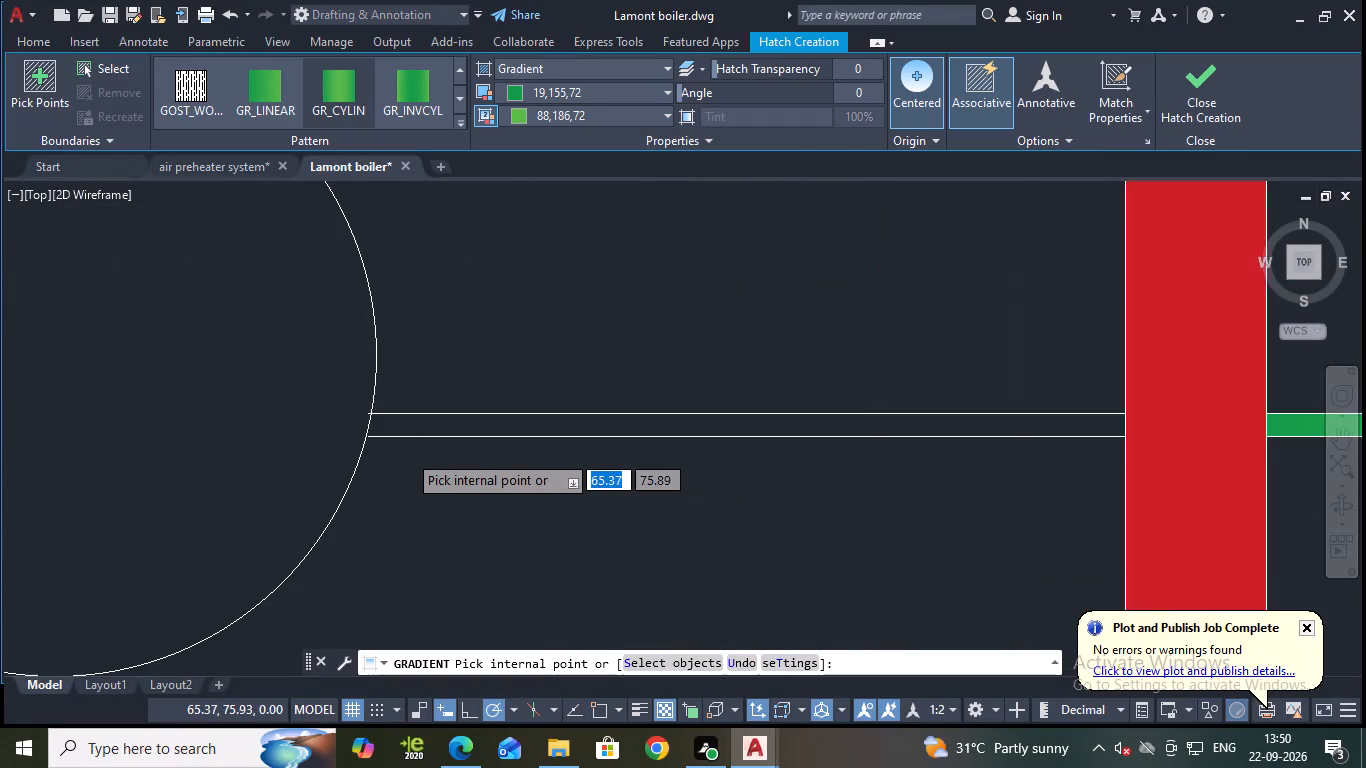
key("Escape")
Extend the lower line of the pipe between drum and furnace wall to the steam drum, and trim the upper line's overhang at the drum circle.
type("ex")
key("Return")
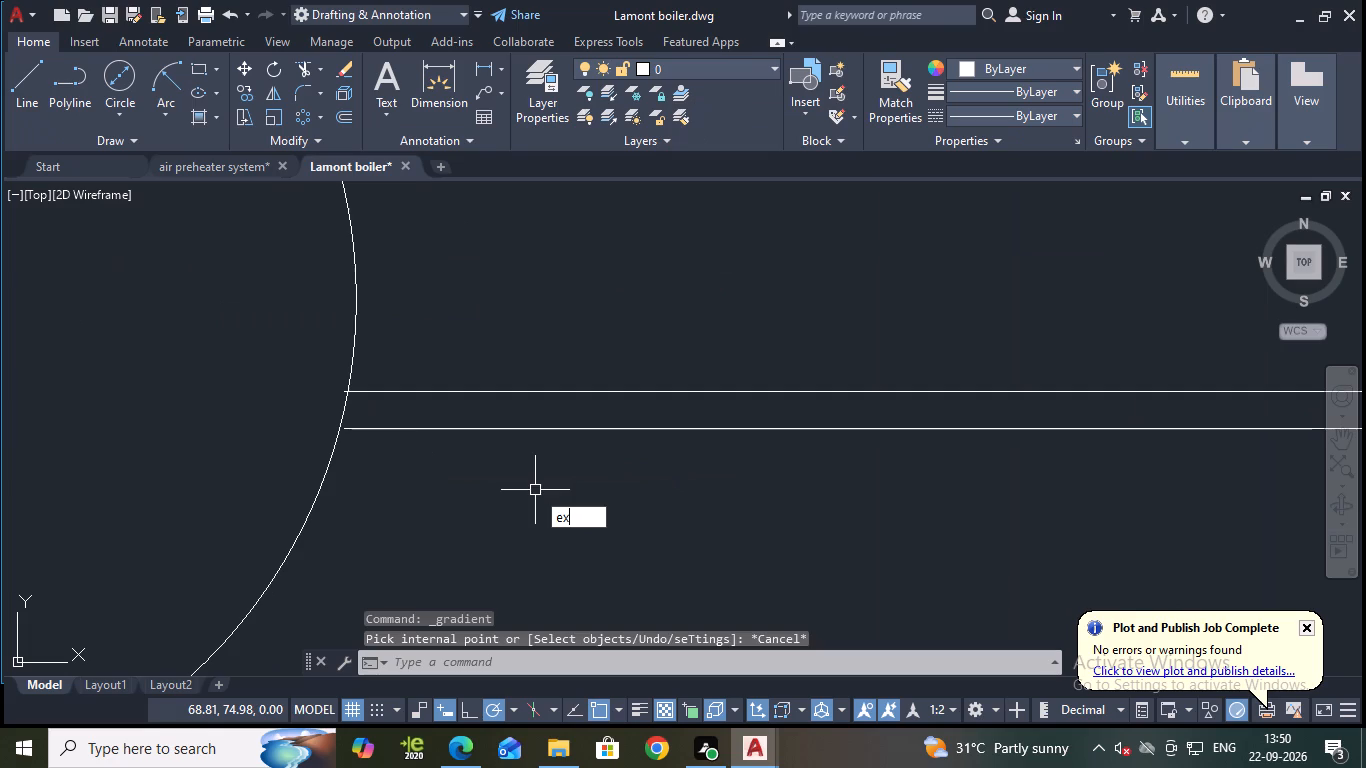
left_click(419, 425)
key("Escape")
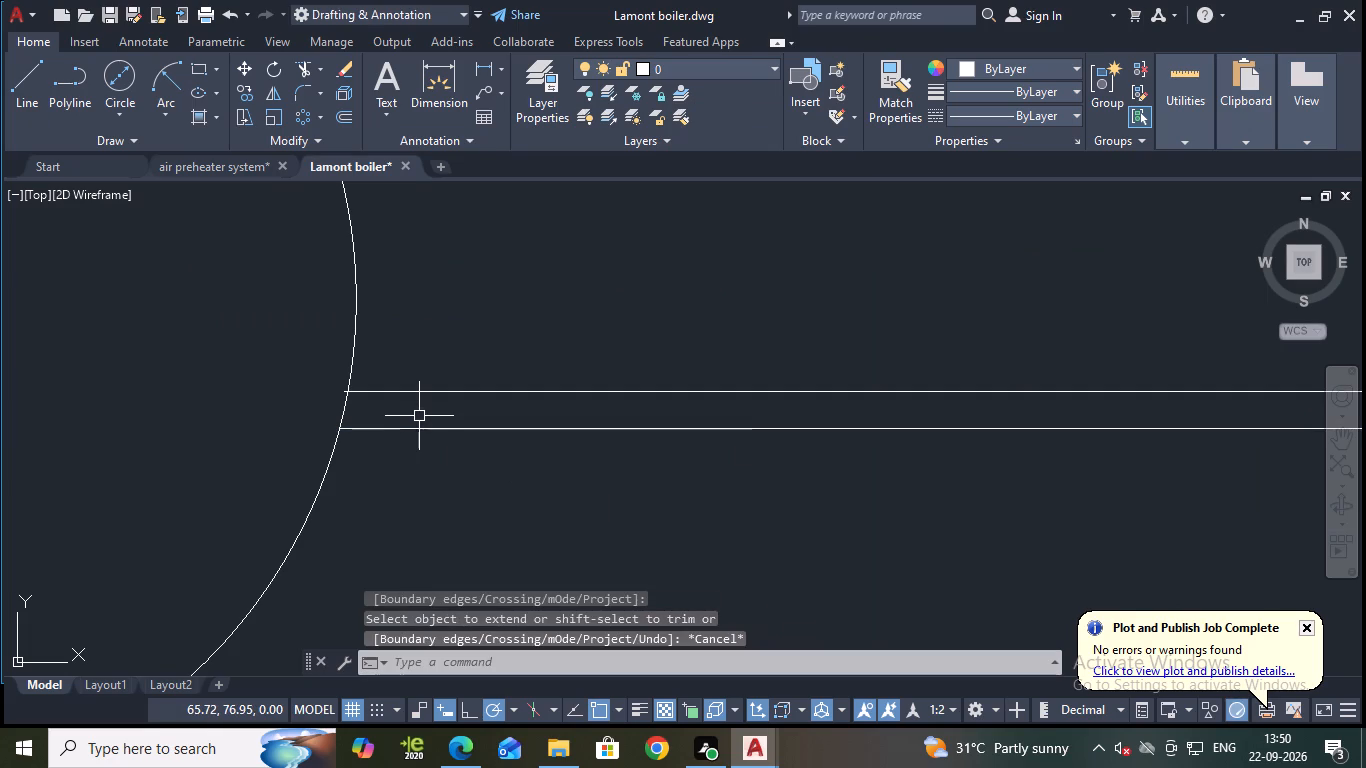
type("tr")
key("Return")
scroll(316, 392, "up", 3)
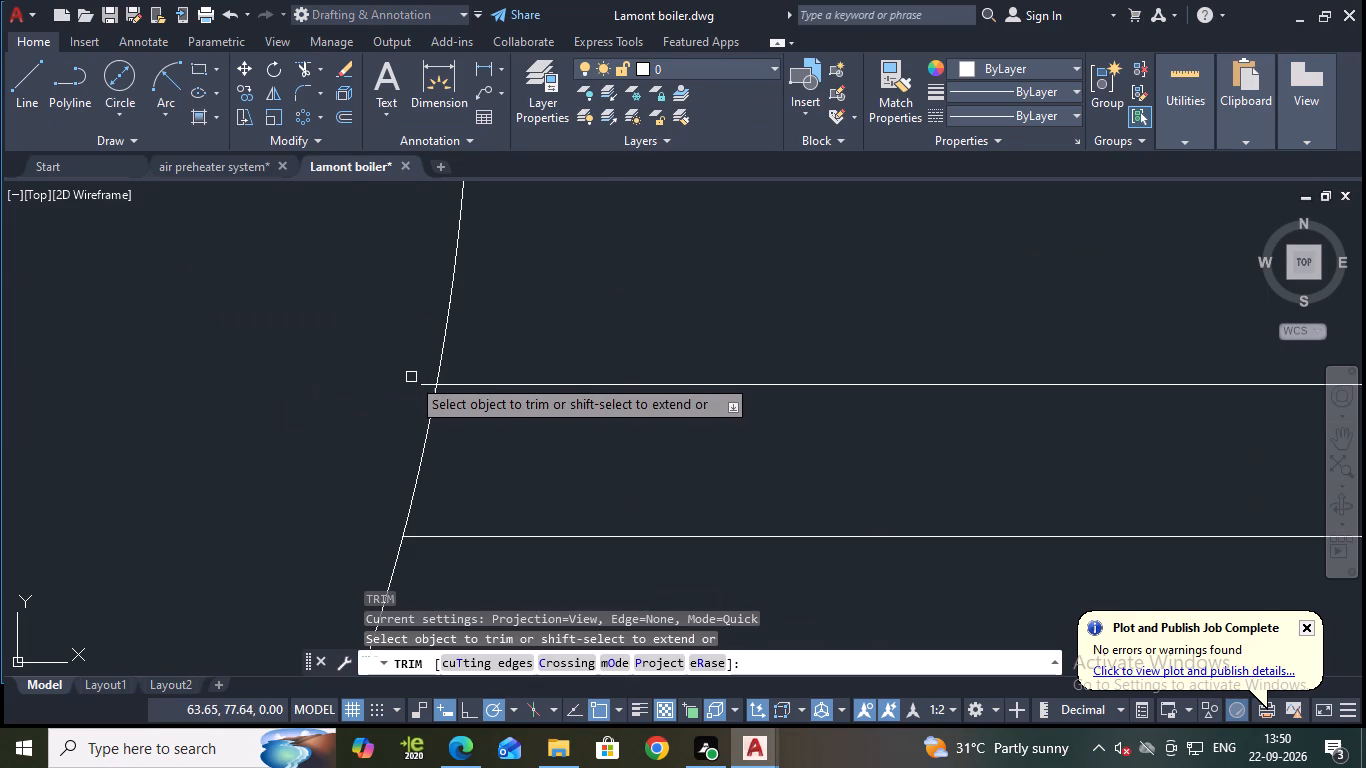
left_click(421, 382)
scroll(681, 352, "down", 6)
middle_click_drag(826, 443, 538, 479)
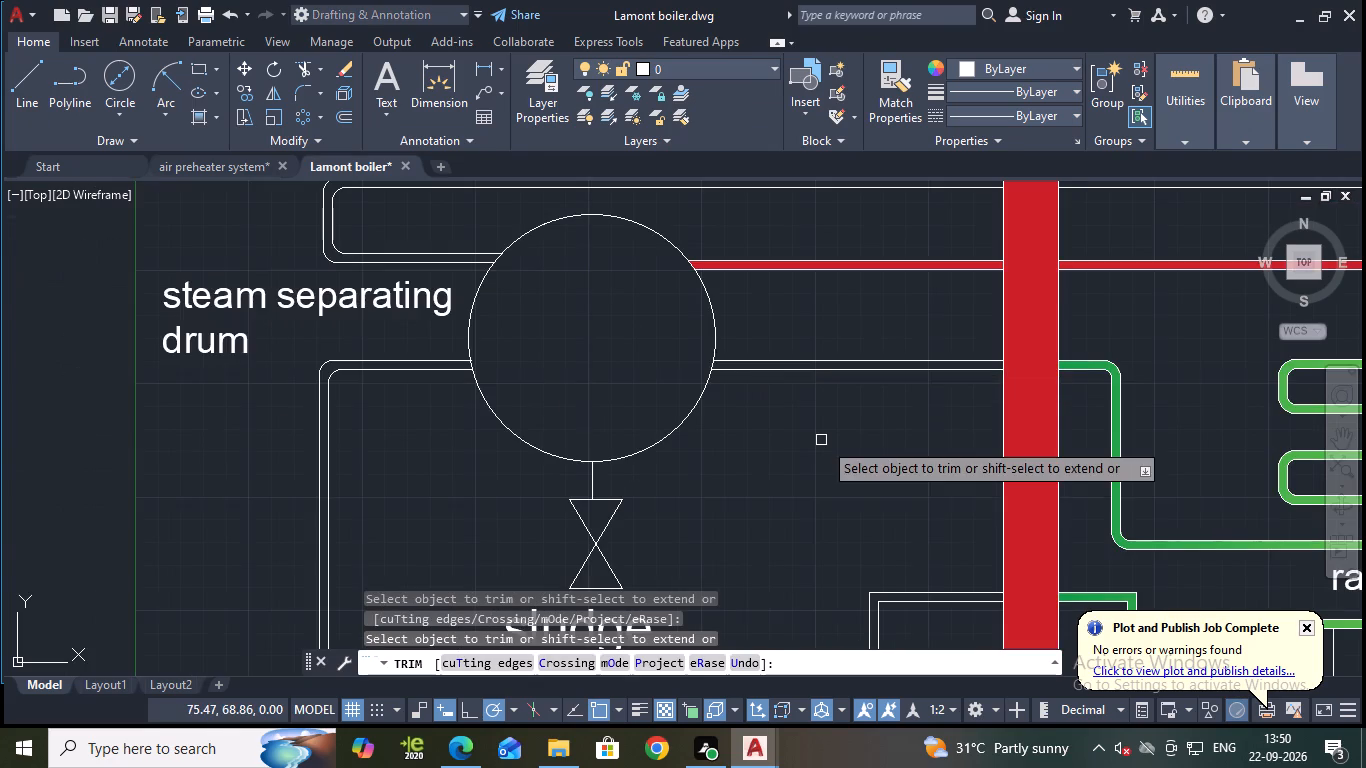
middle_click_drag(538, 479, 500, 476)
key("Escape")
Fill the pipe section between the steam drum and the red wall with the green gradient 19,155,72 to 88,186,72.
left_click(192, 112)
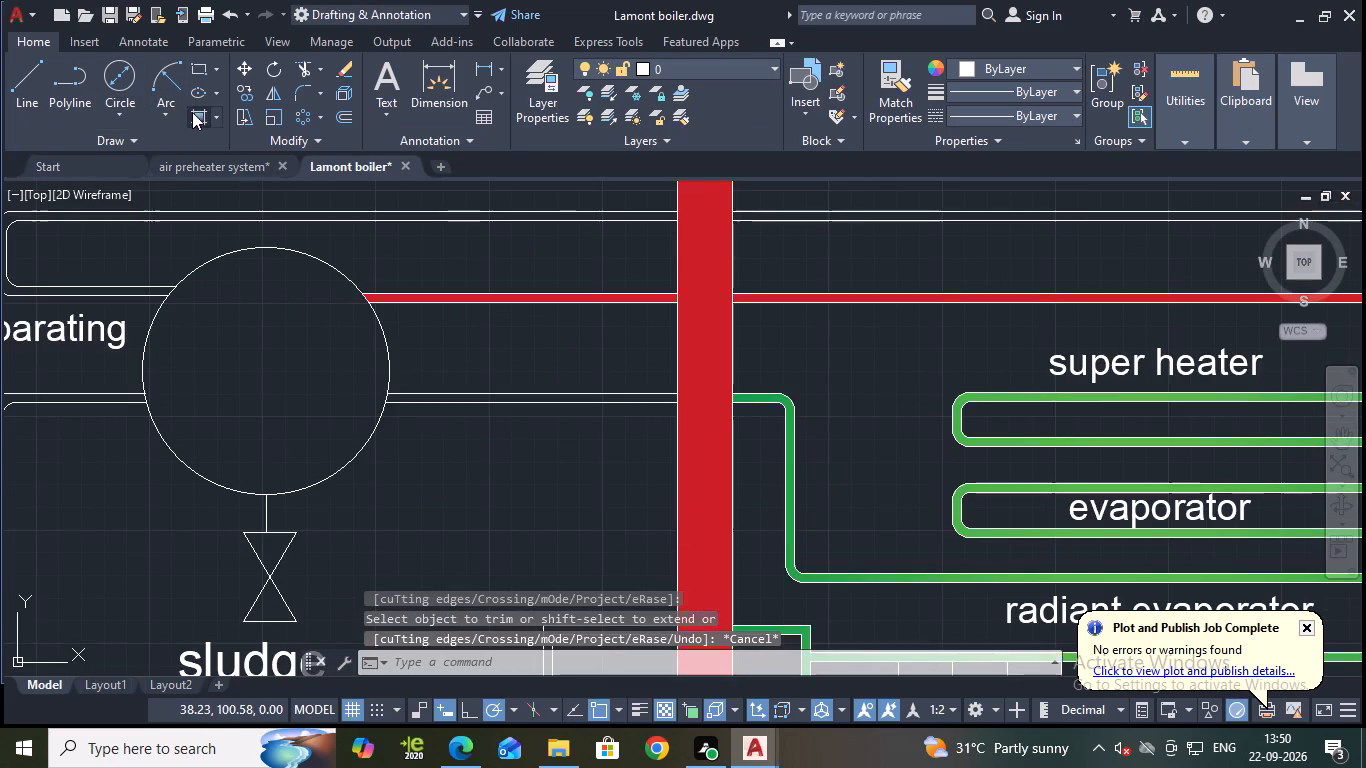
scroll(538, 395, "up", 3)
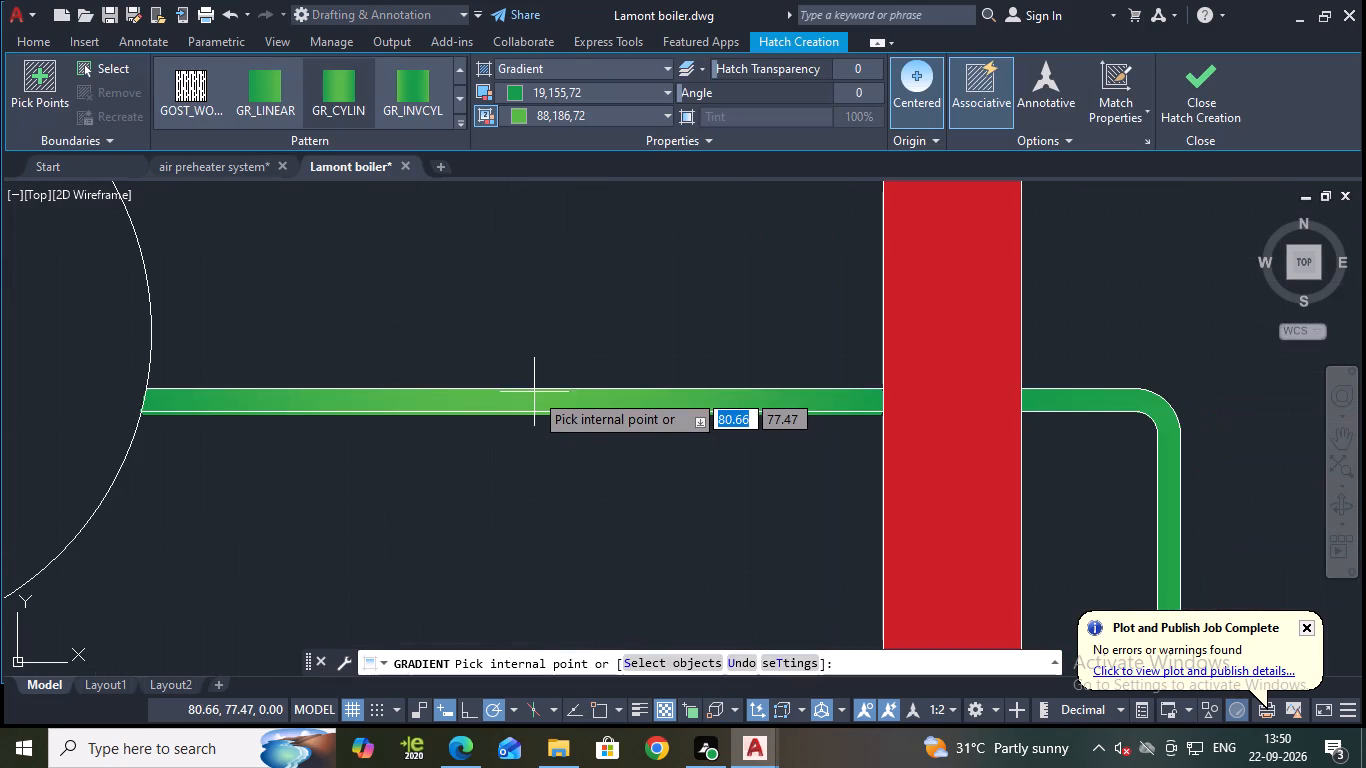
left_click(534, 391)
left_click(1201, 87)
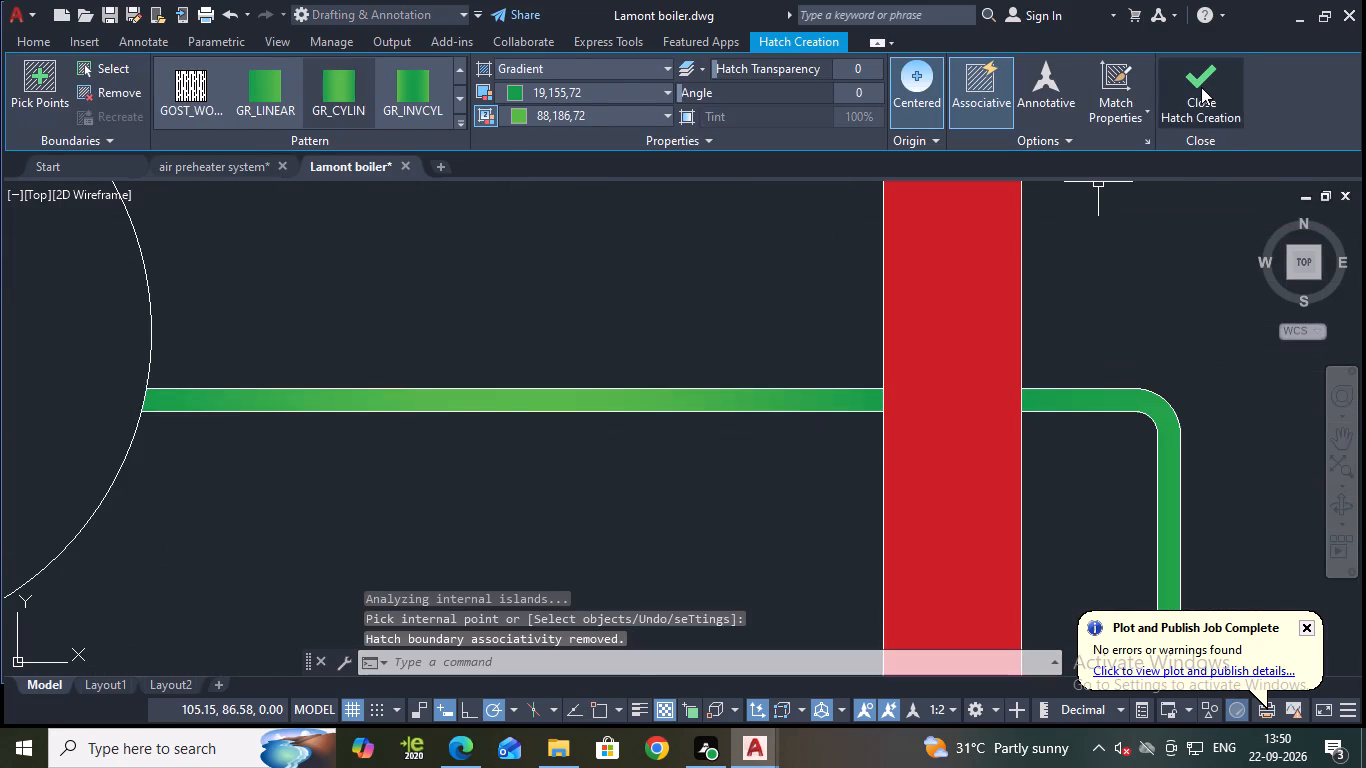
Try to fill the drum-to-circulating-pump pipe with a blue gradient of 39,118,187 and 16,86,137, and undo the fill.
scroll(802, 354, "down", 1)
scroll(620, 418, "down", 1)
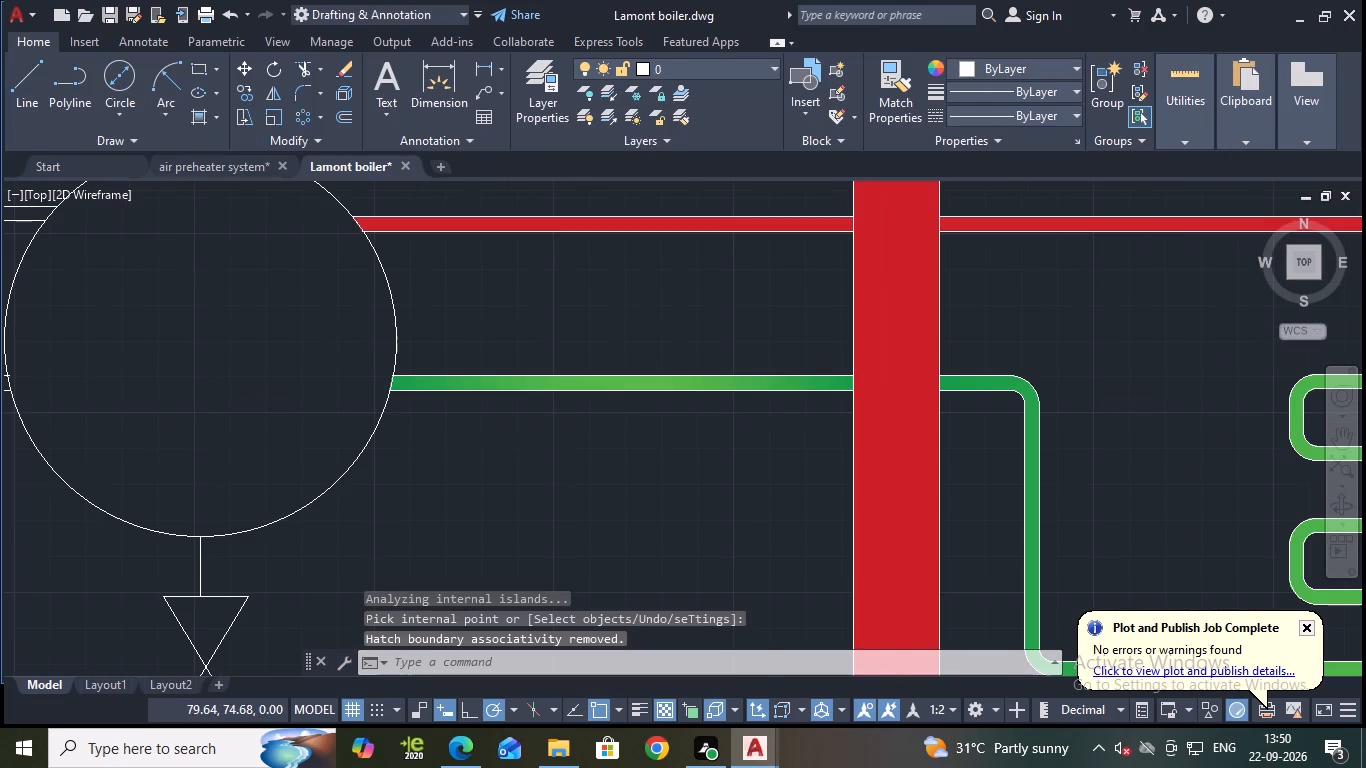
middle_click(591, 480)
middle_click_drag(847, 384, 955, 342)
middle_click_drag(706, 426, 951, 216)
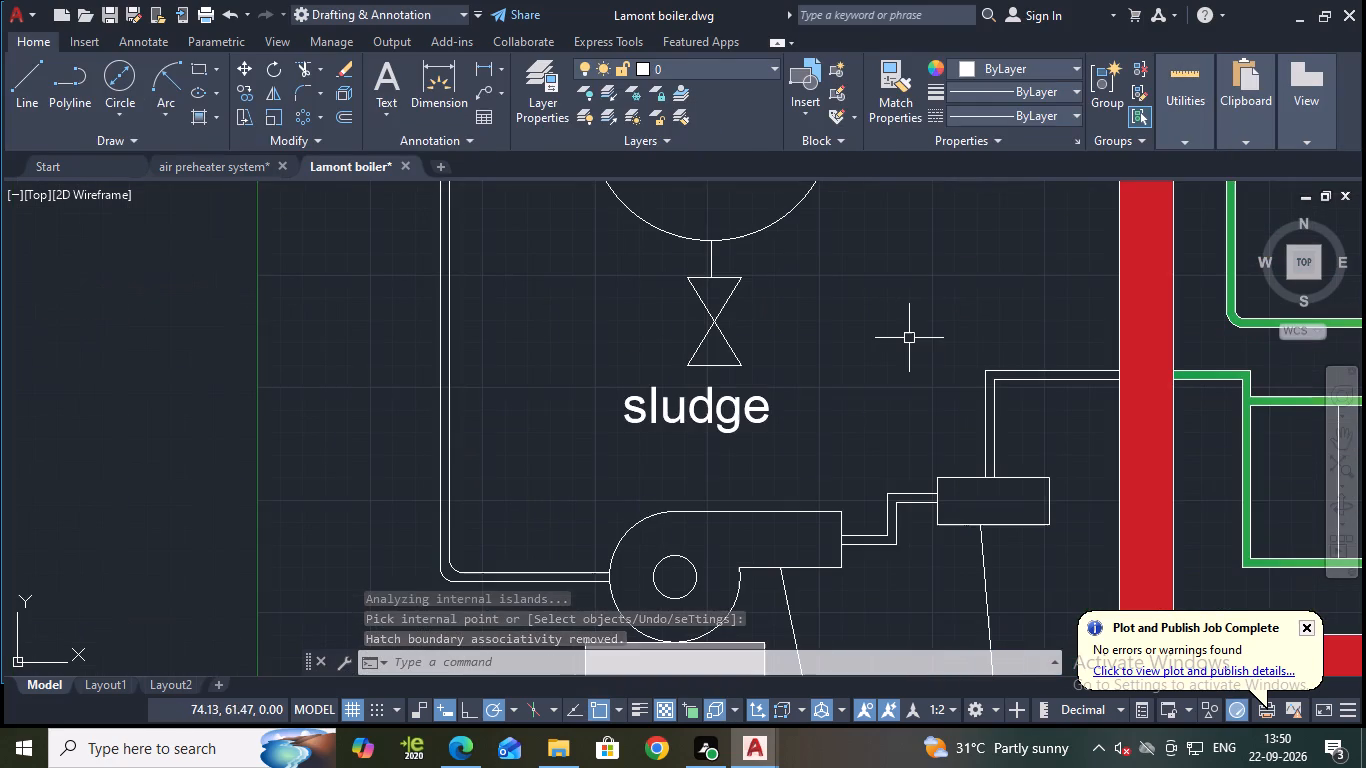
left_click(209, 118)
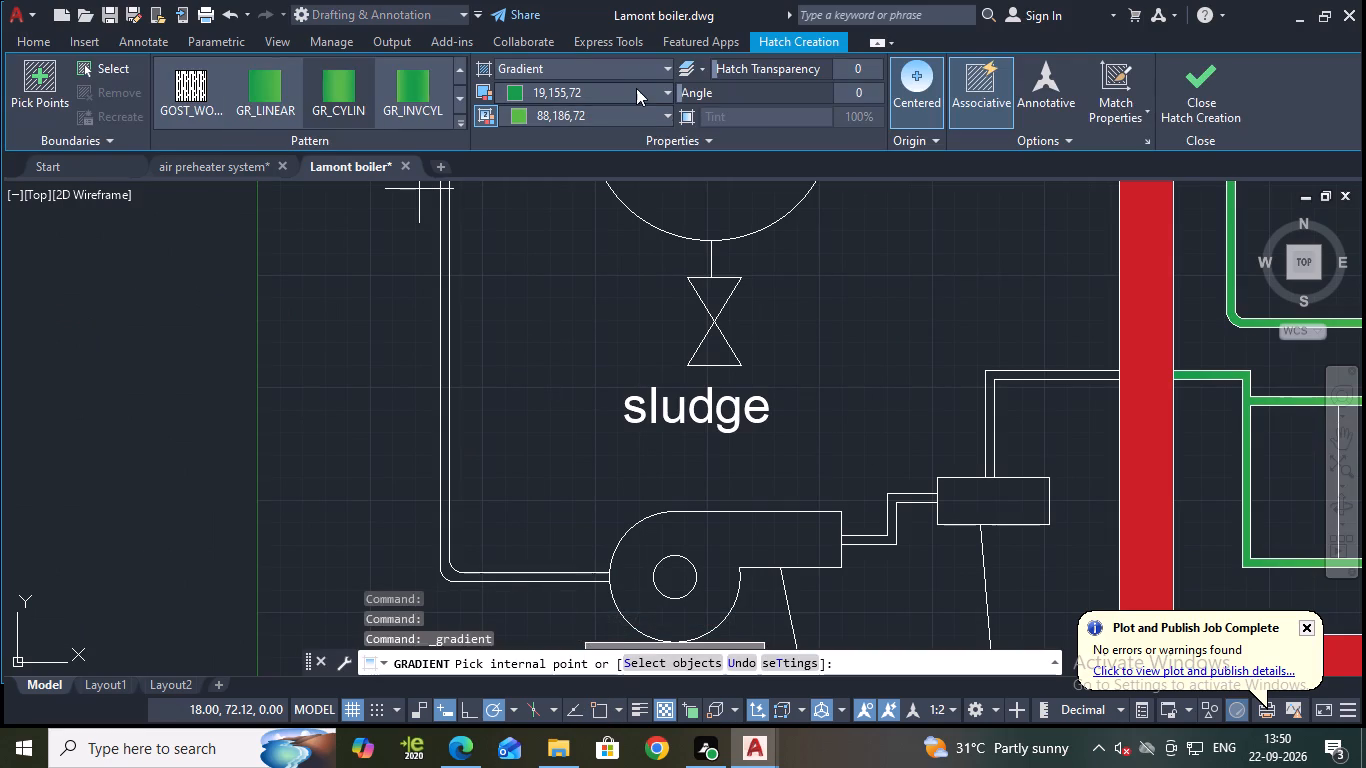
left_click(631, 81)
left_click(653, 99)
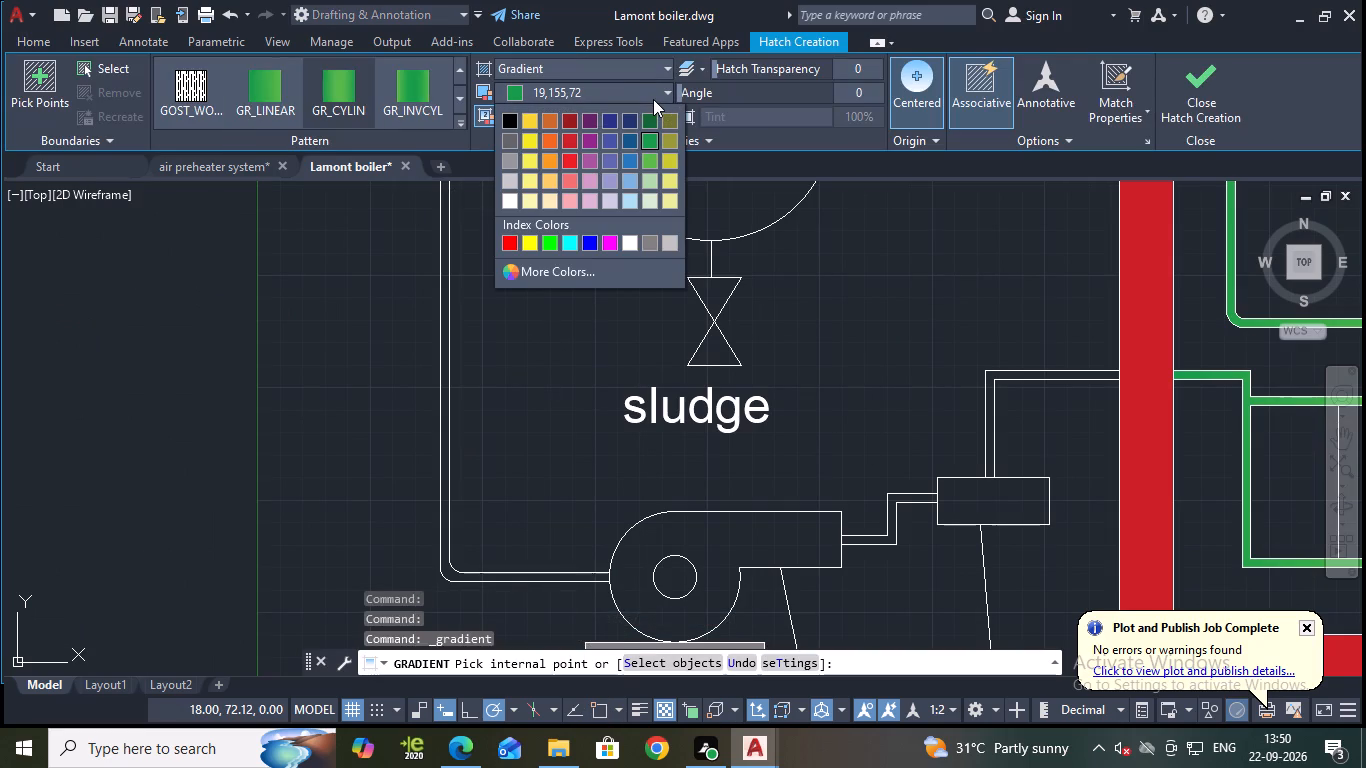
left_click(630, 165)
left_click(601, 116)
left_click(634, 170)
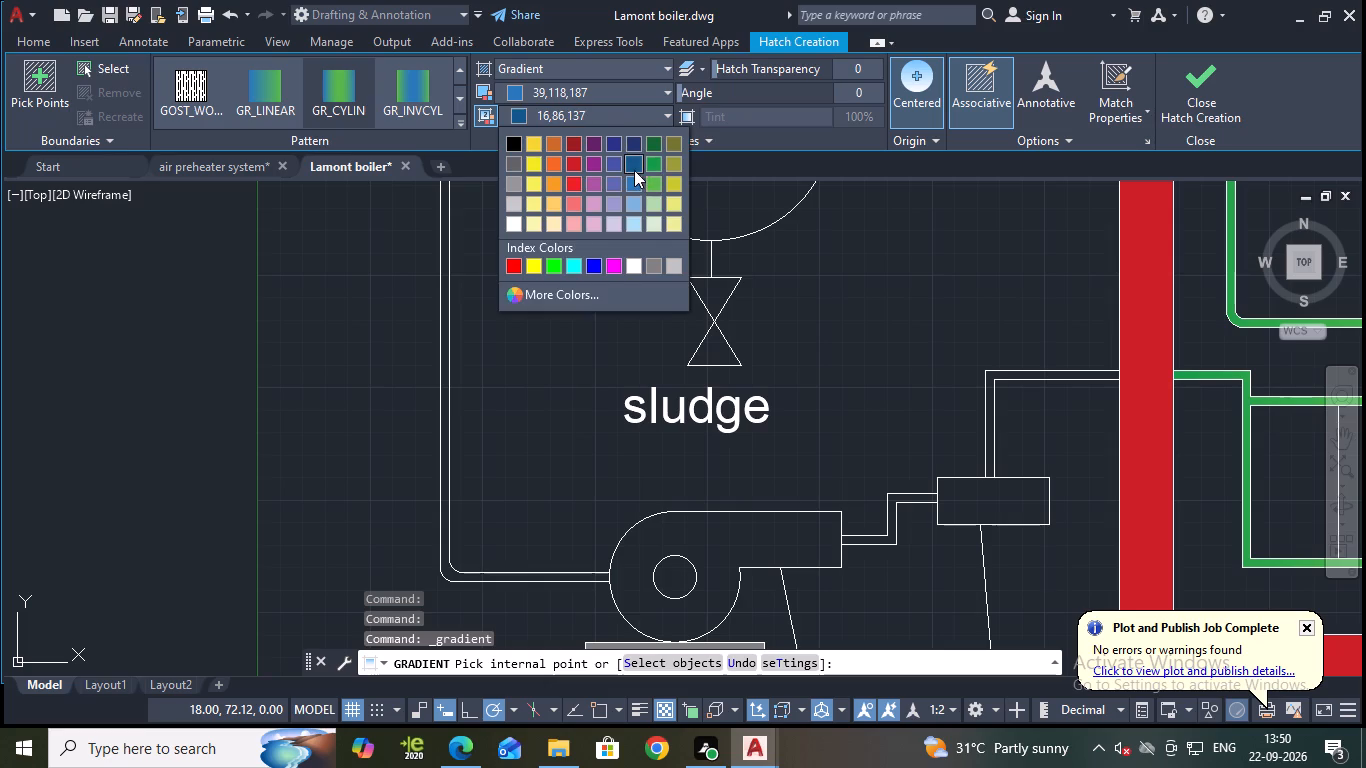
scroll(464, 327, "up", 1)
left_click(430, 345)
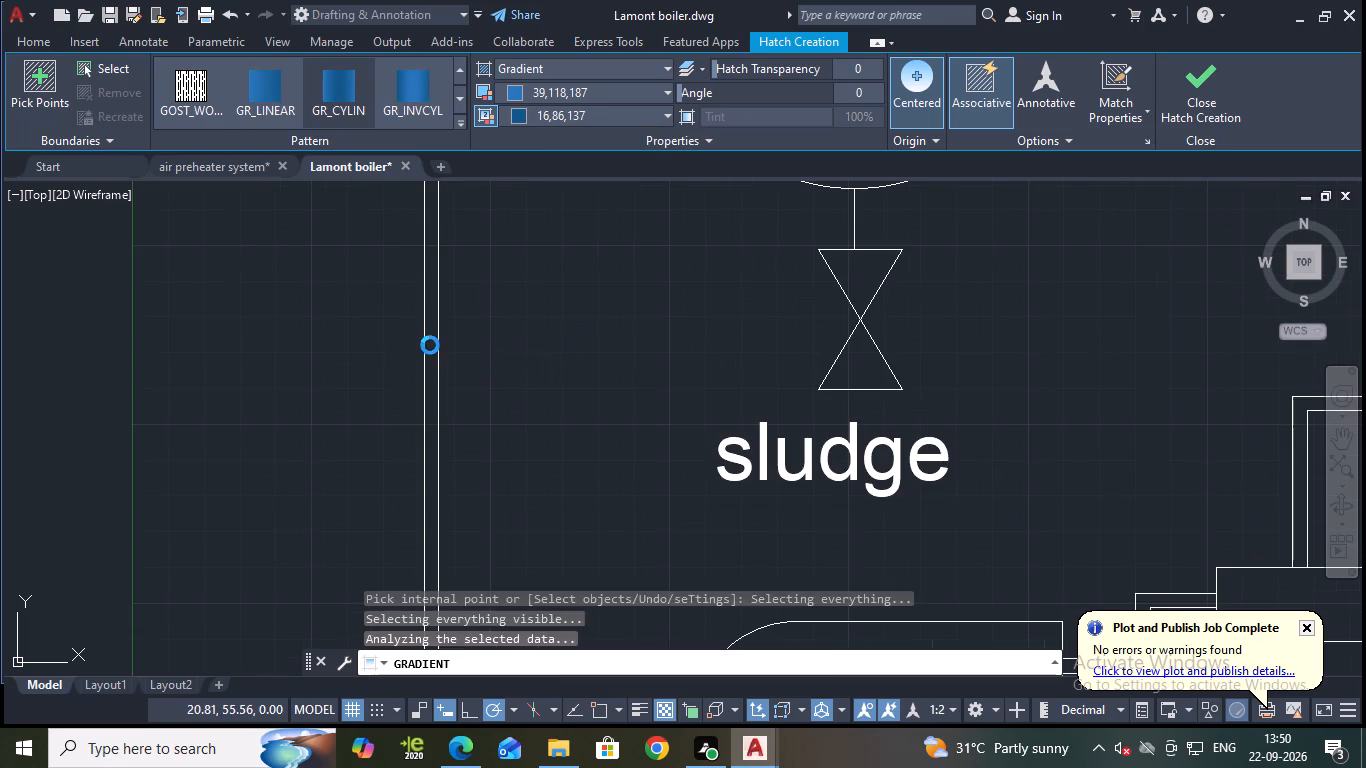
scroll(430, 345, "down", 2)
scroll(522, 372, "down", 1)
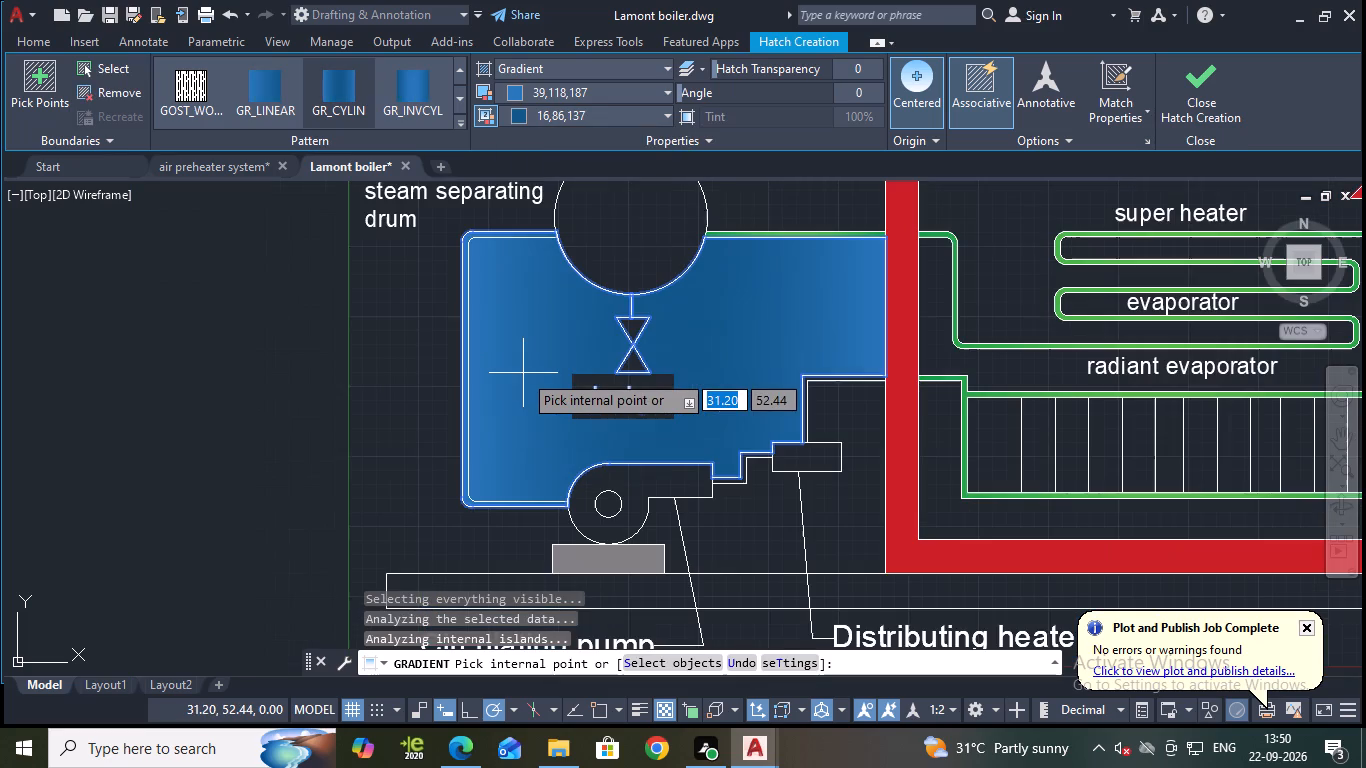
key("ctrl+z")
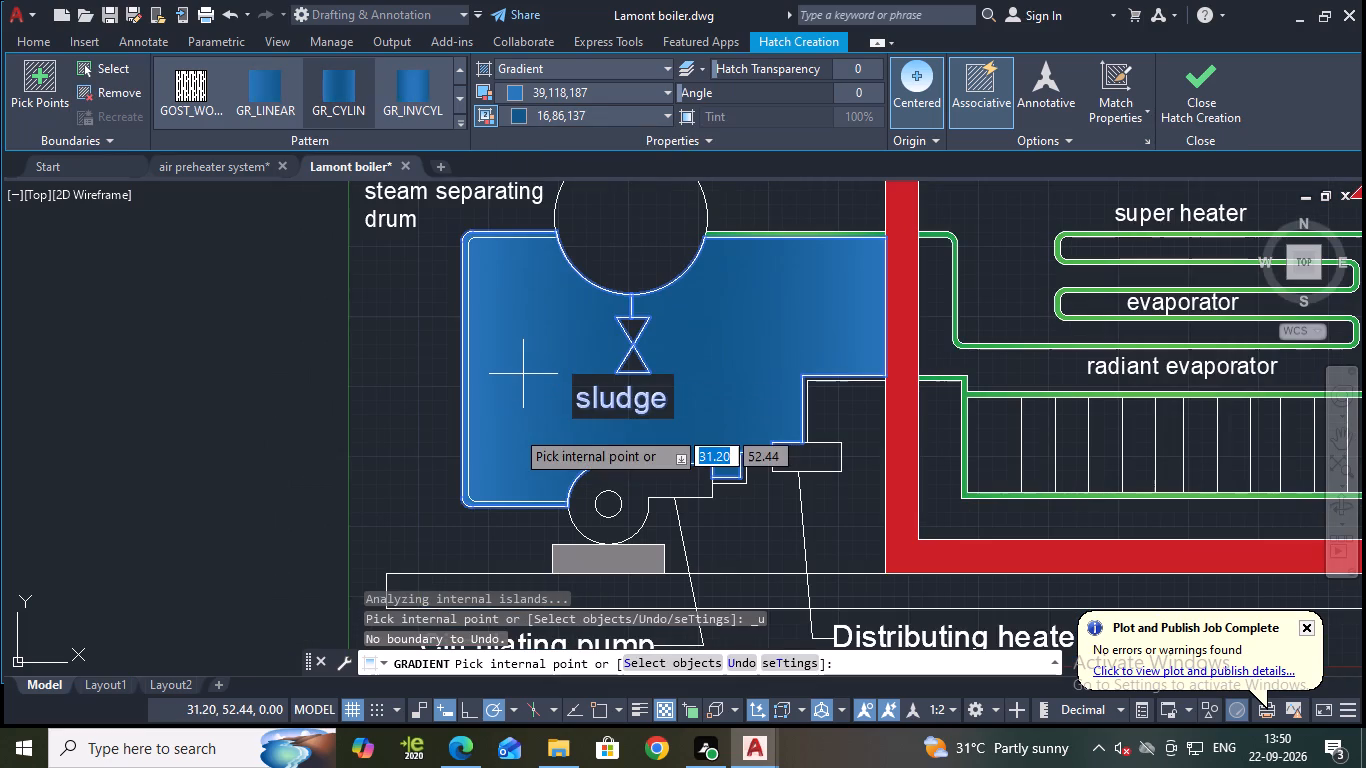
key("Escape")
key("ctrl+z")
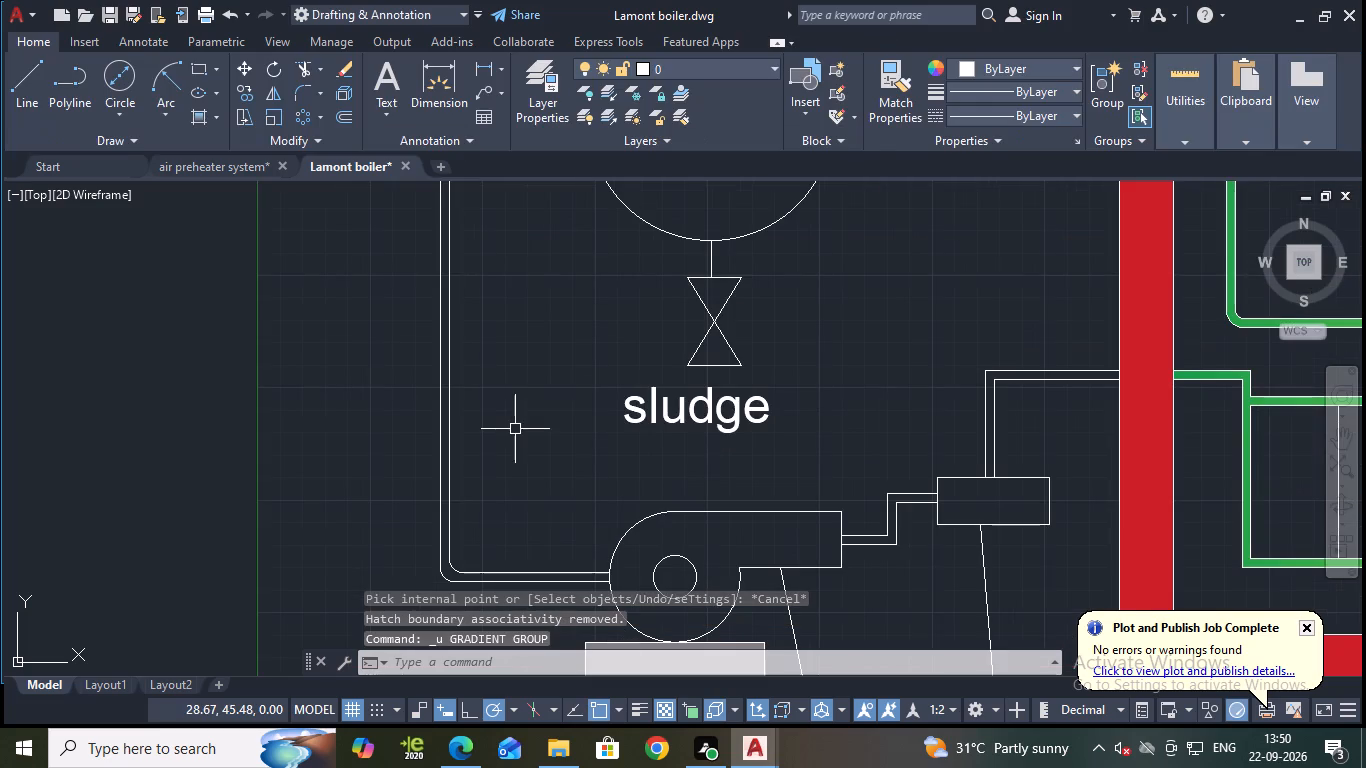
Extend both lines of the drum-to-pump pipe to meet the circulating pump casing.
middle_click_drag(564, 537, 572, 387)
scroll(609, 388, "up", 3)
scroll(621, 531, "up", 1)
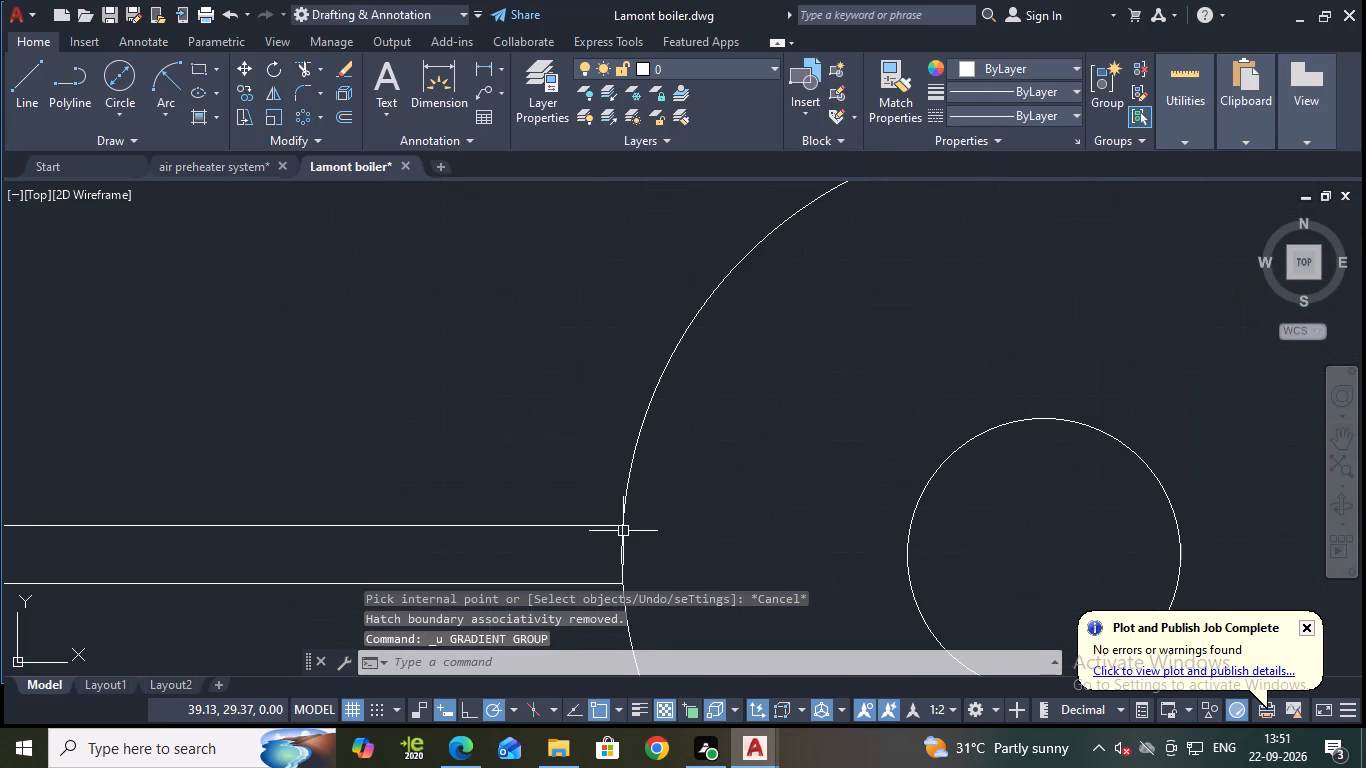
middle_click_drag(624, 531, 637, 404)
scroll(638, 404, "up", 2)
key("Escape")
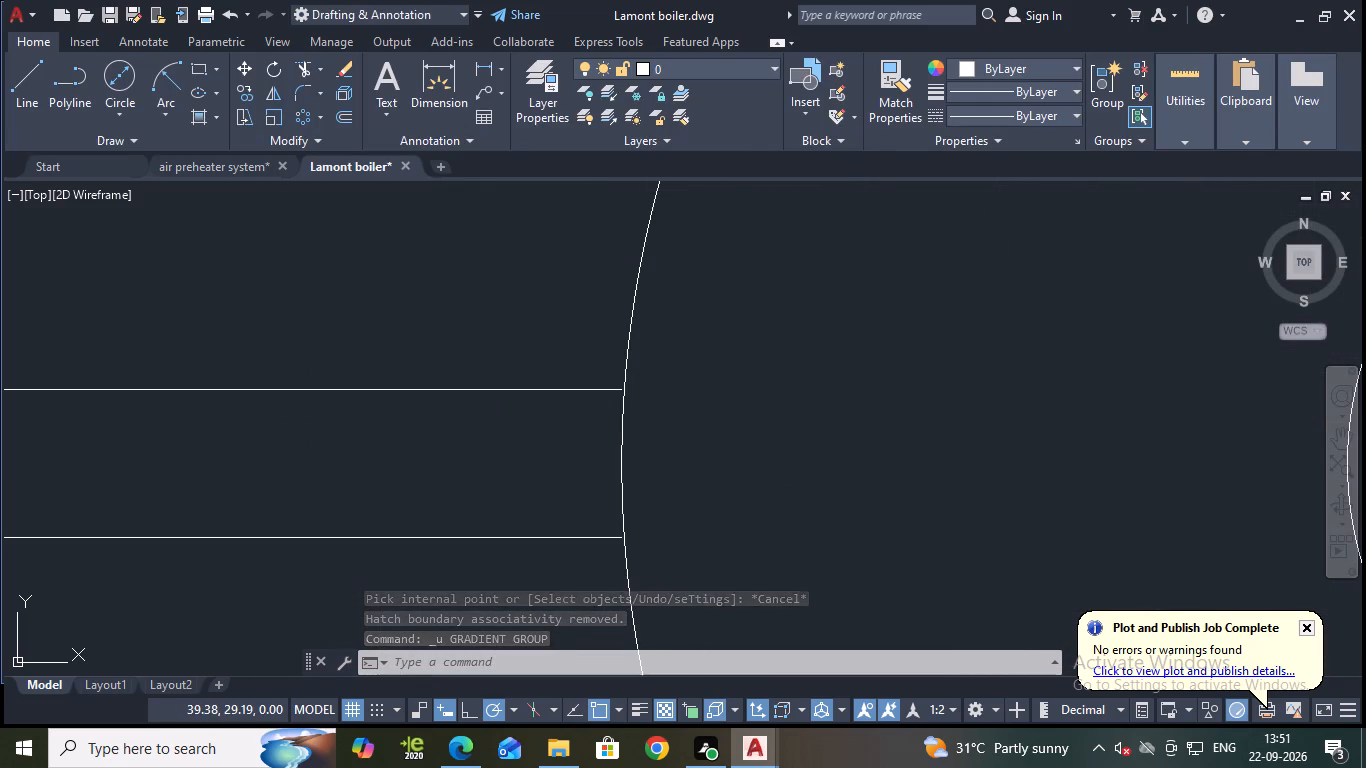
type("ex")
key("Return")
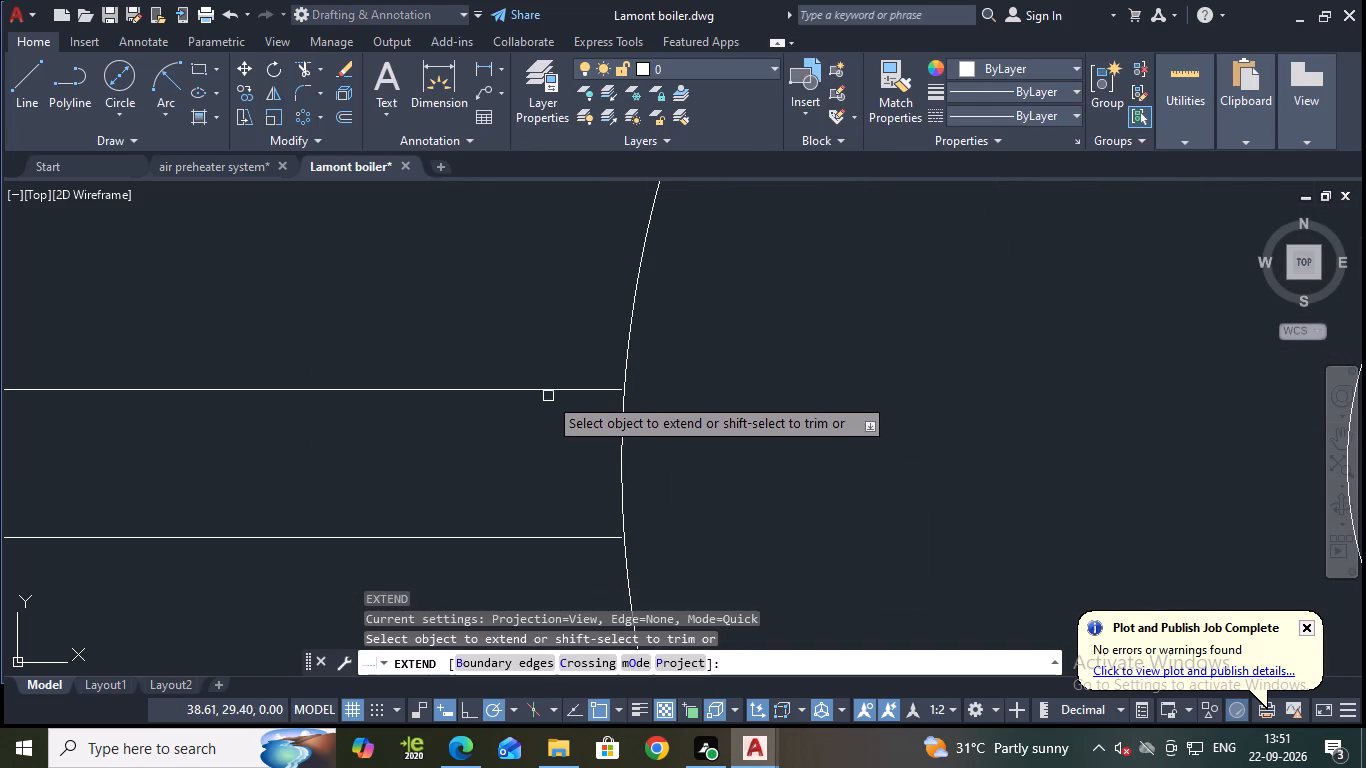
left_click(547, 387)
left_click(586, 538)
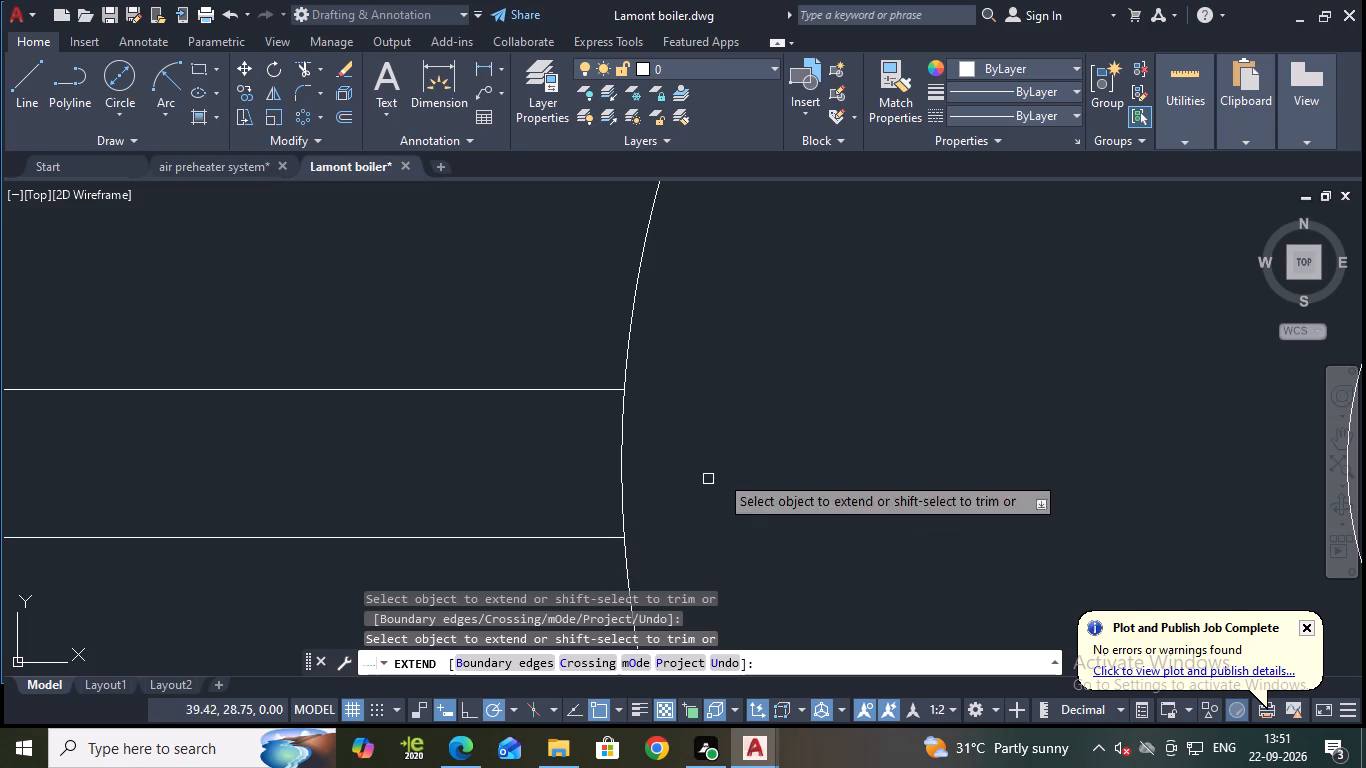
Extend the drum-to-pump pipe's upper end lines to the steam drum, and trim the outer line's overshoot at the circle.
scroll(799, 432, "down", 3)
scroll(688, 319, "down", 3)
middle_click_drag(670, 288, 660, 451)
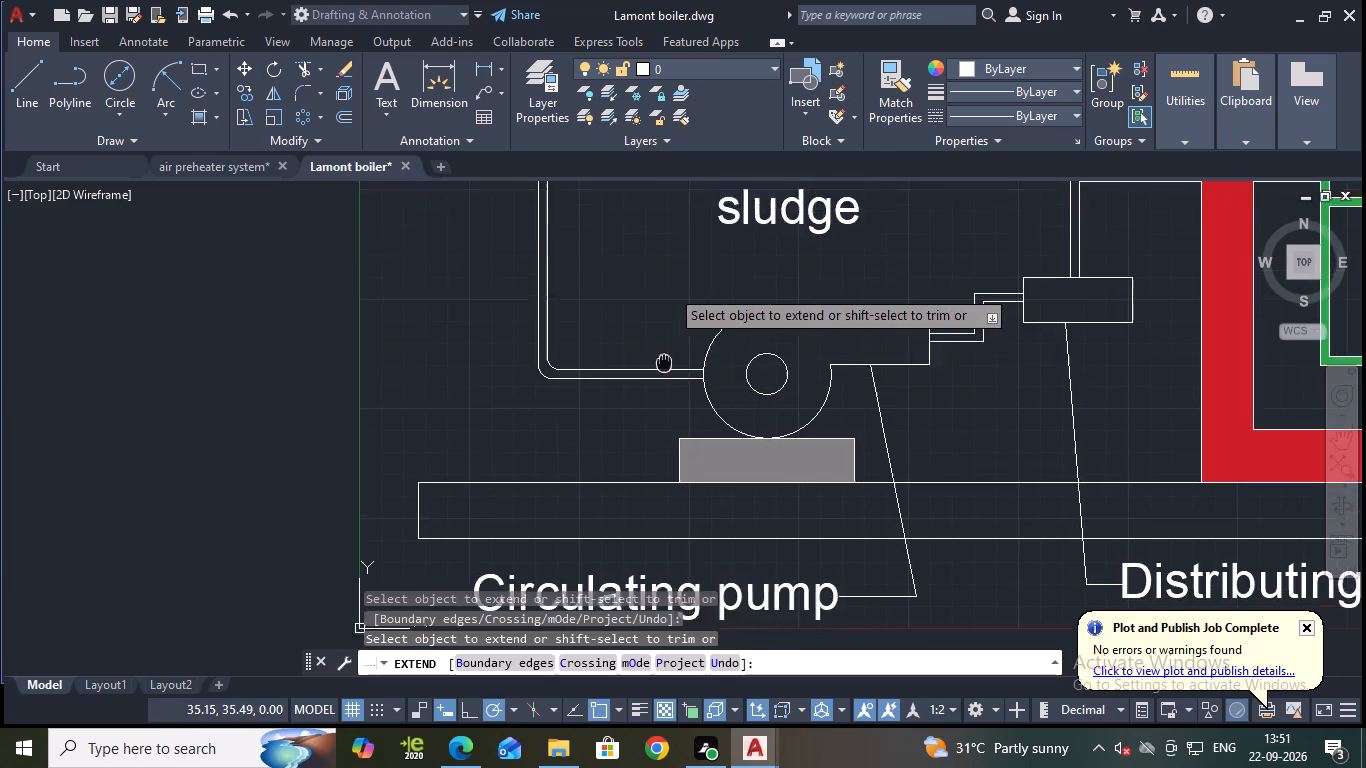
middle_click_drag(660, 451, 658, 469)
middle_click_drag(609, 266, 597, 442)
scroll(650, 304, "up", 2)
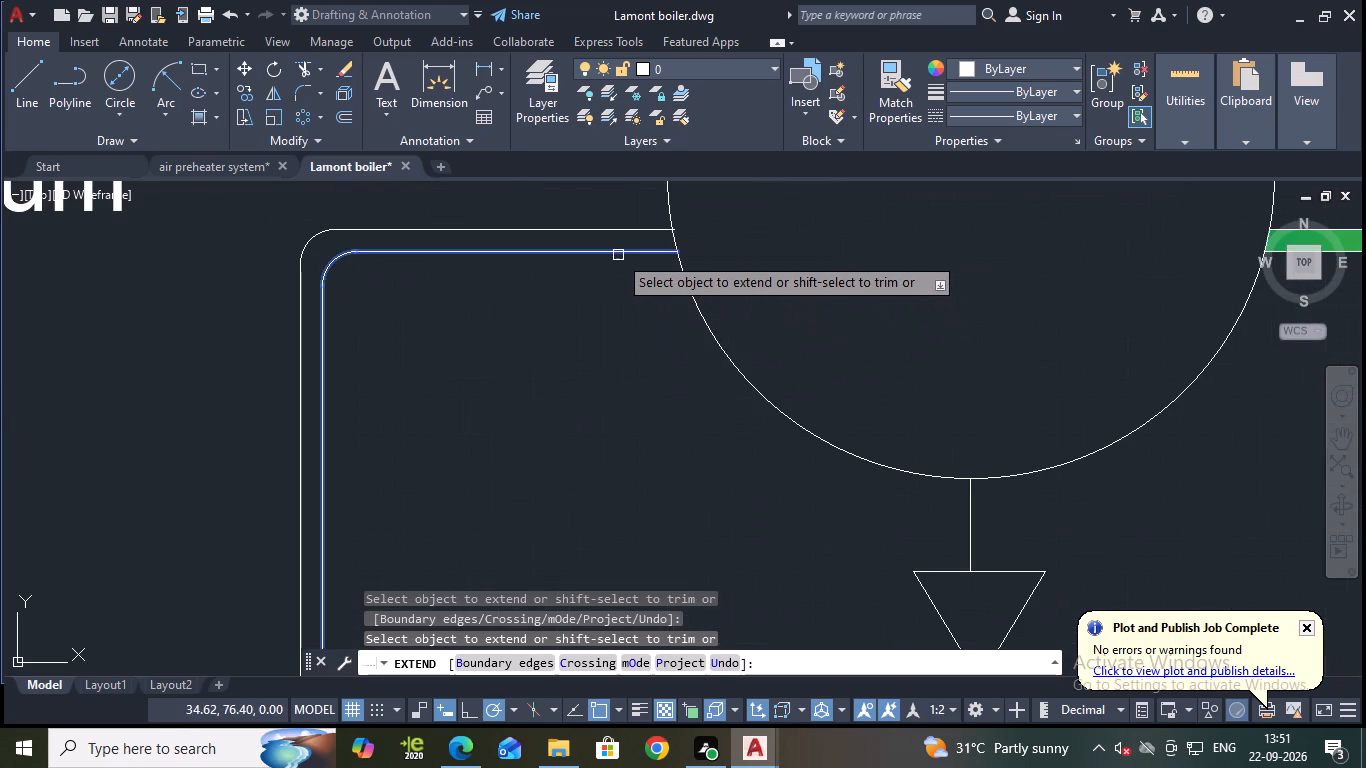
left_click(618, 251)
left_click(604, 230)
key("Escape")
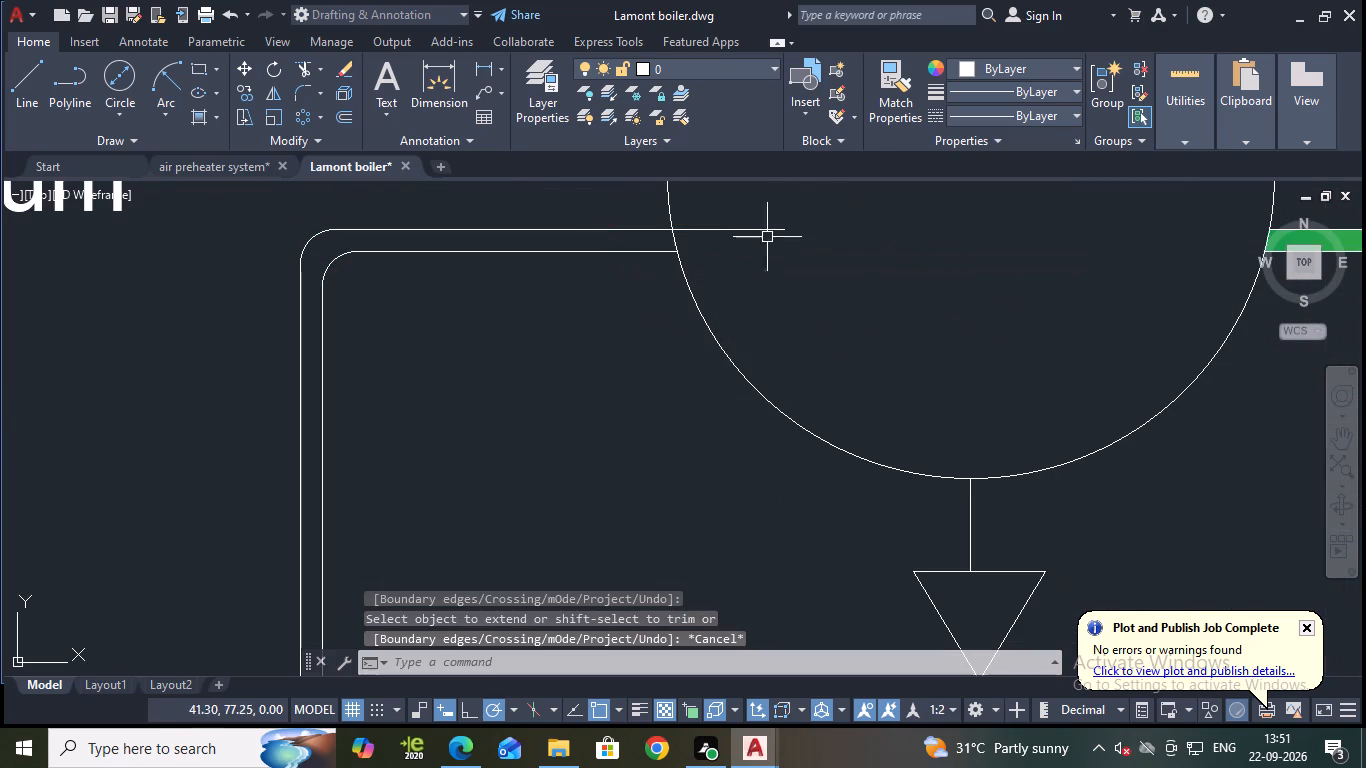
type("tr")
key("Return")
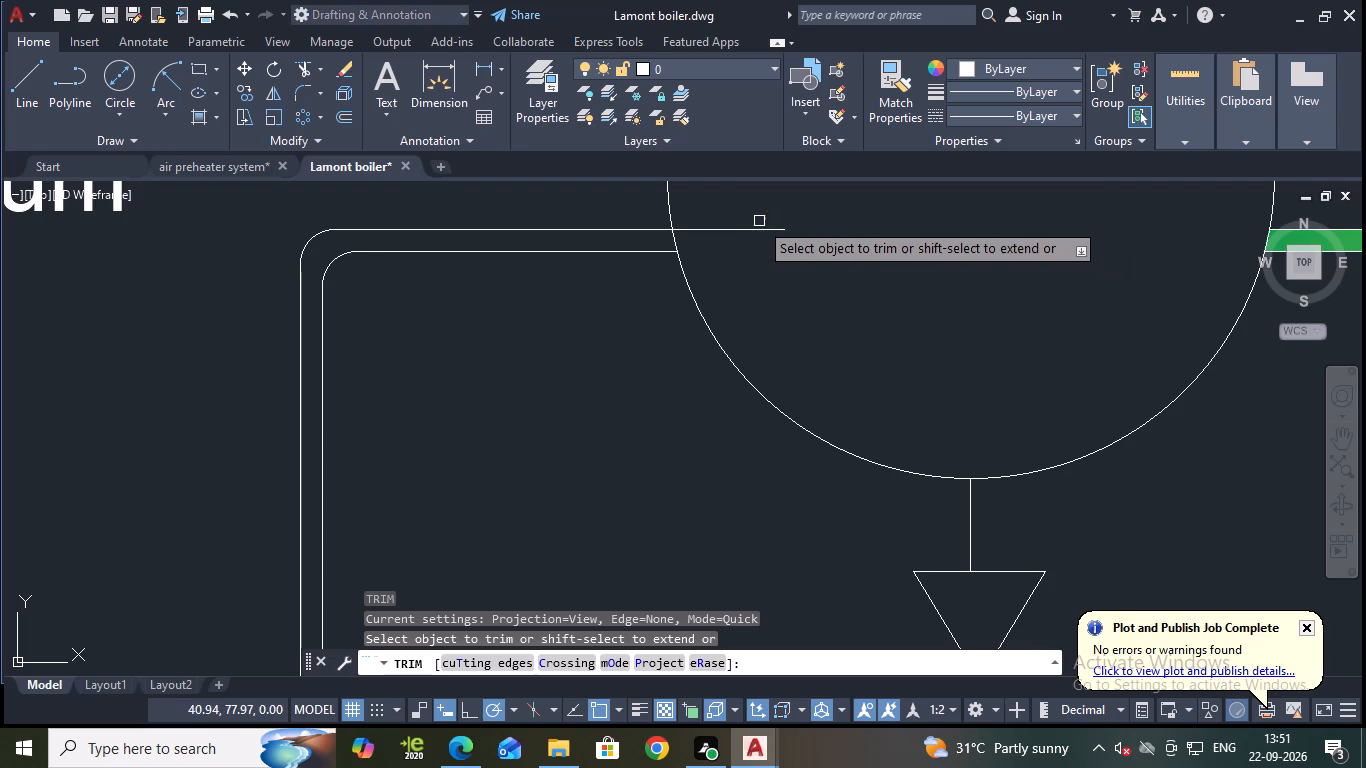
left_click(758, 227)
scroll(784, 239, "down", 2)
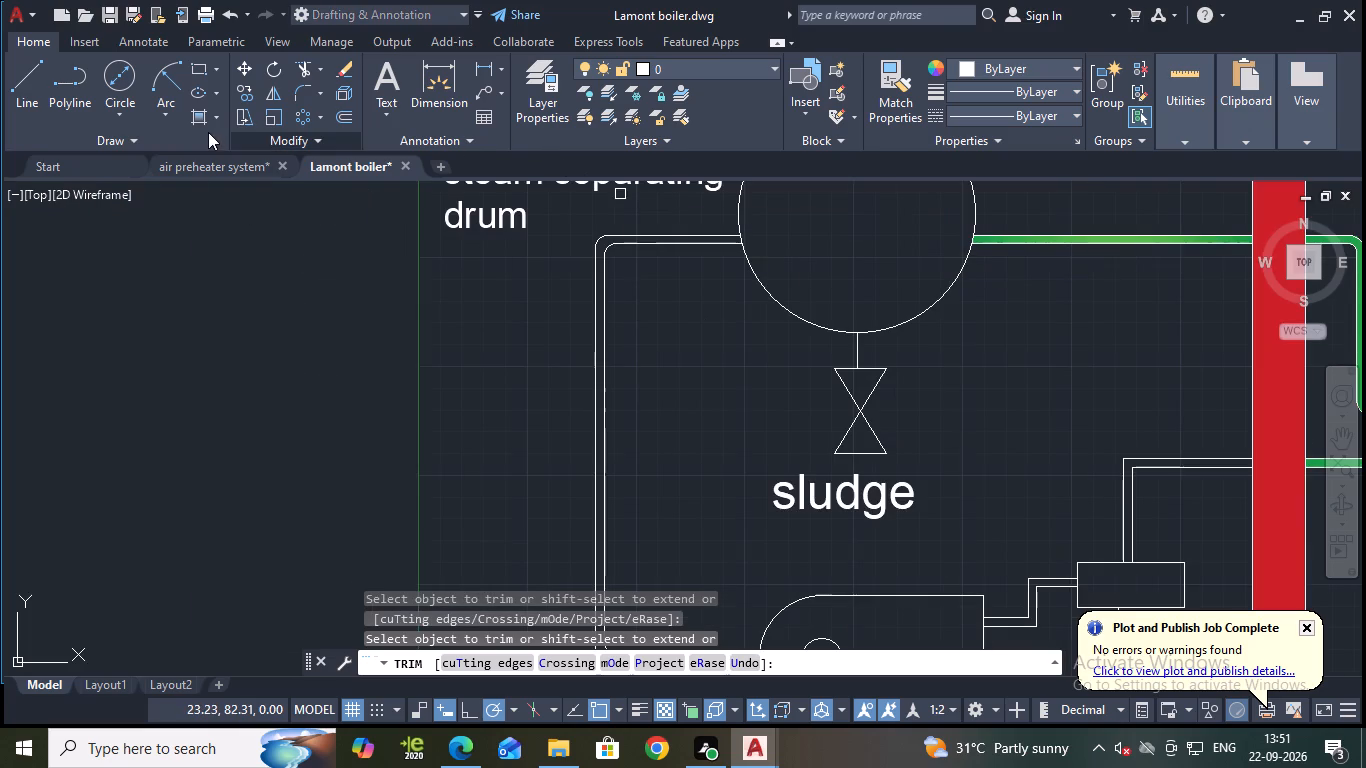
Save the Lamont boiler drawing.
key("ctrl+s")
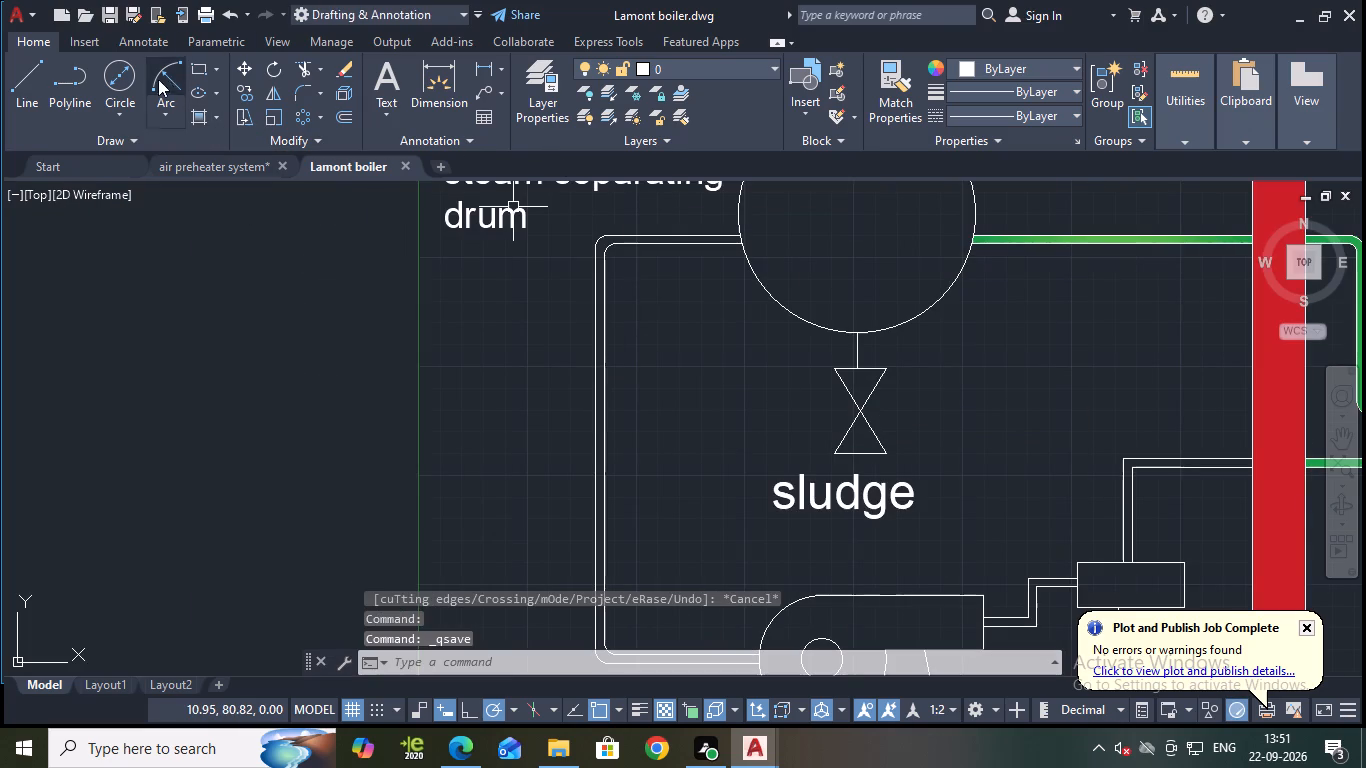
Fill the pipe from the steam drum to the circulating pump with a blue gradient of 16,86,137 and 39,118,187.
left_click(198, 111)
scroll(623, 244, "up", 2)
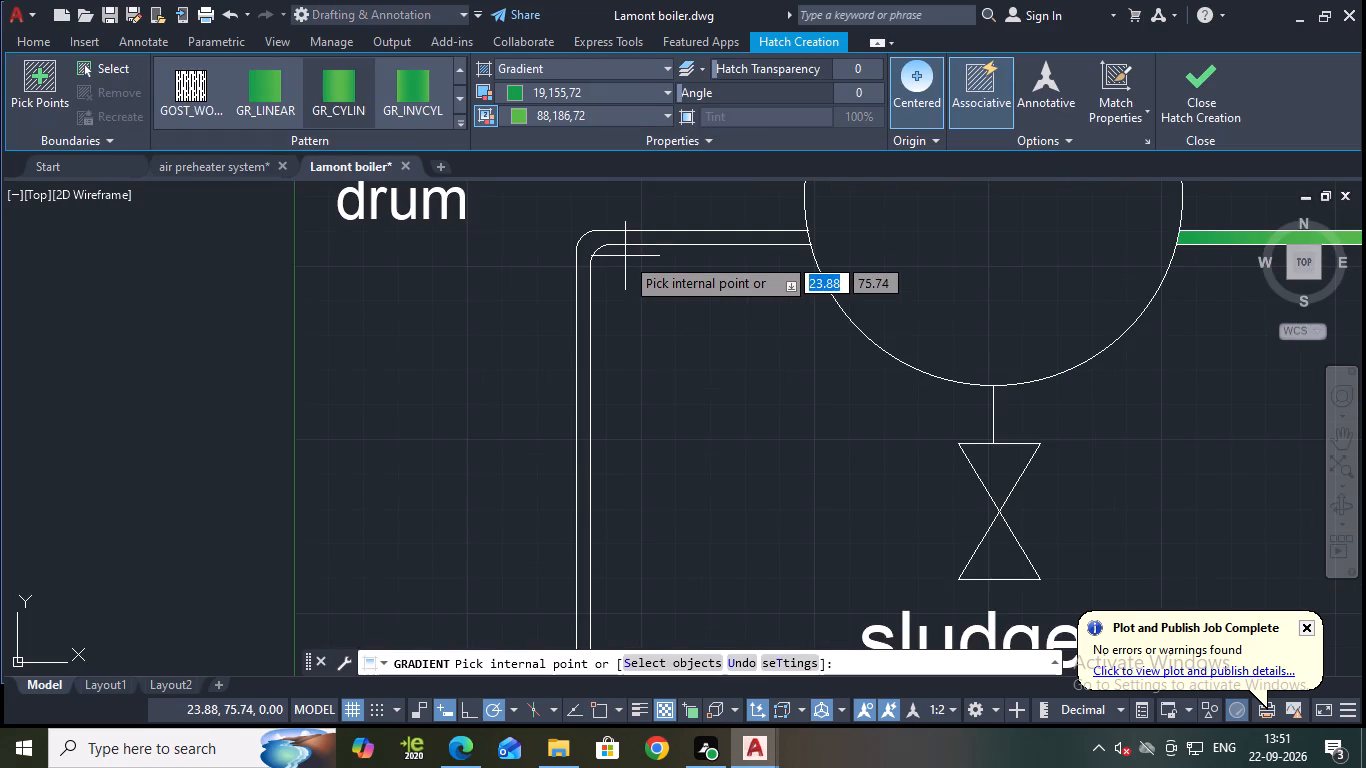
left_click(635, 96)
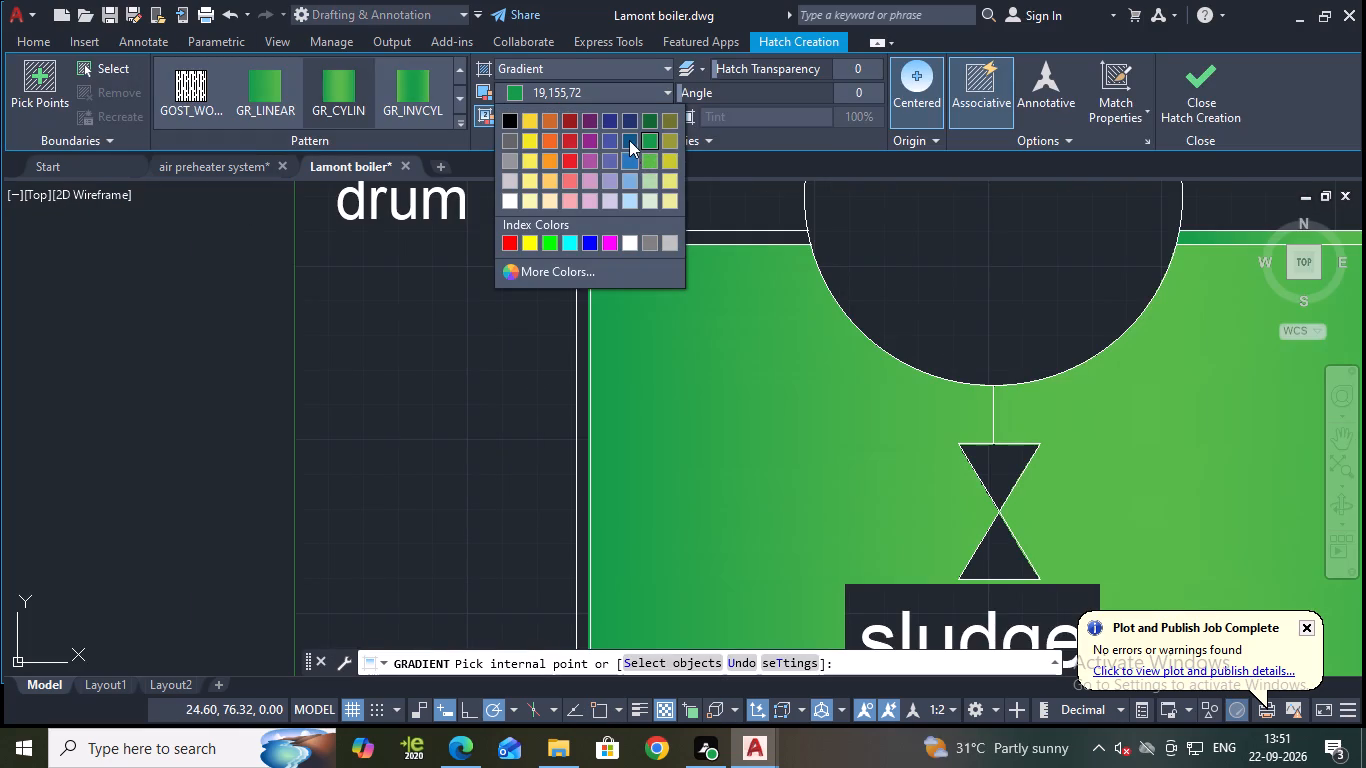
left_click(629, 139)
left_click(593, 110)
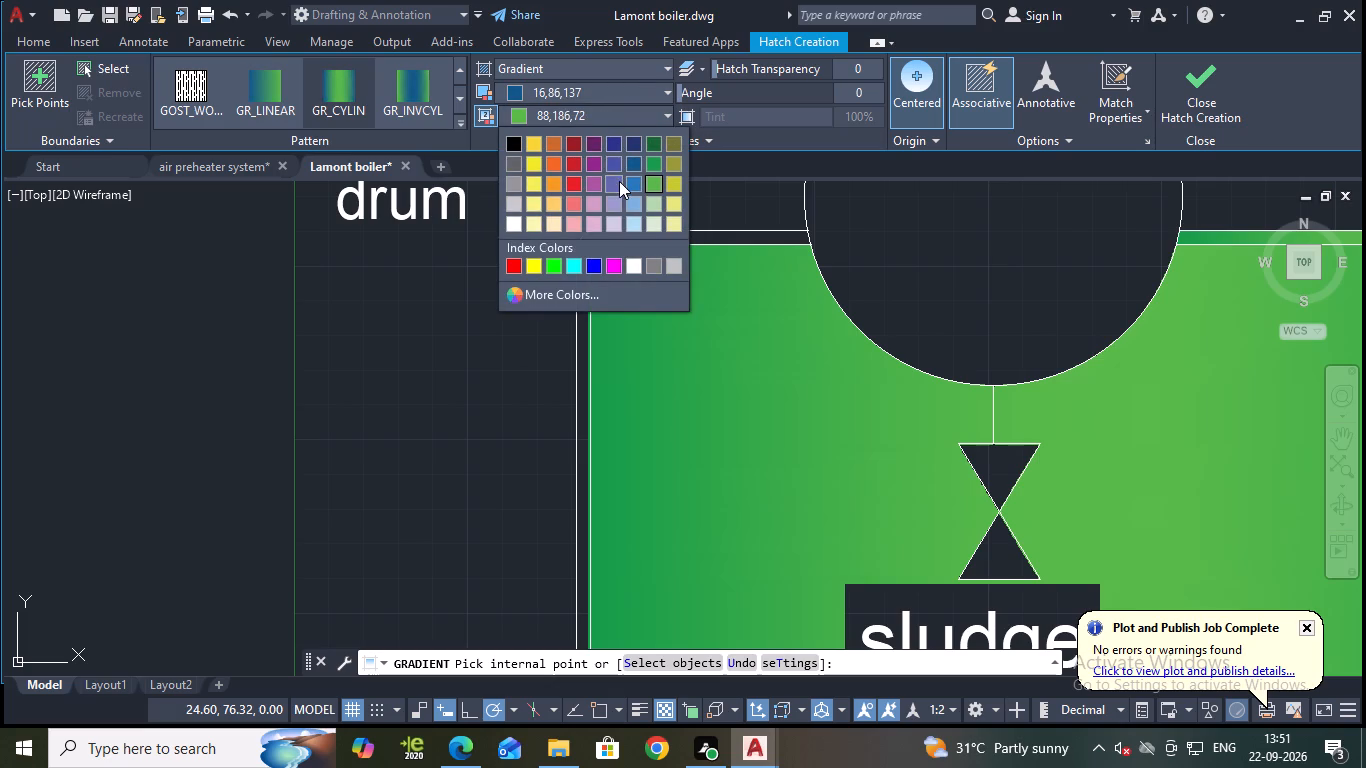
left_click(629, 183)
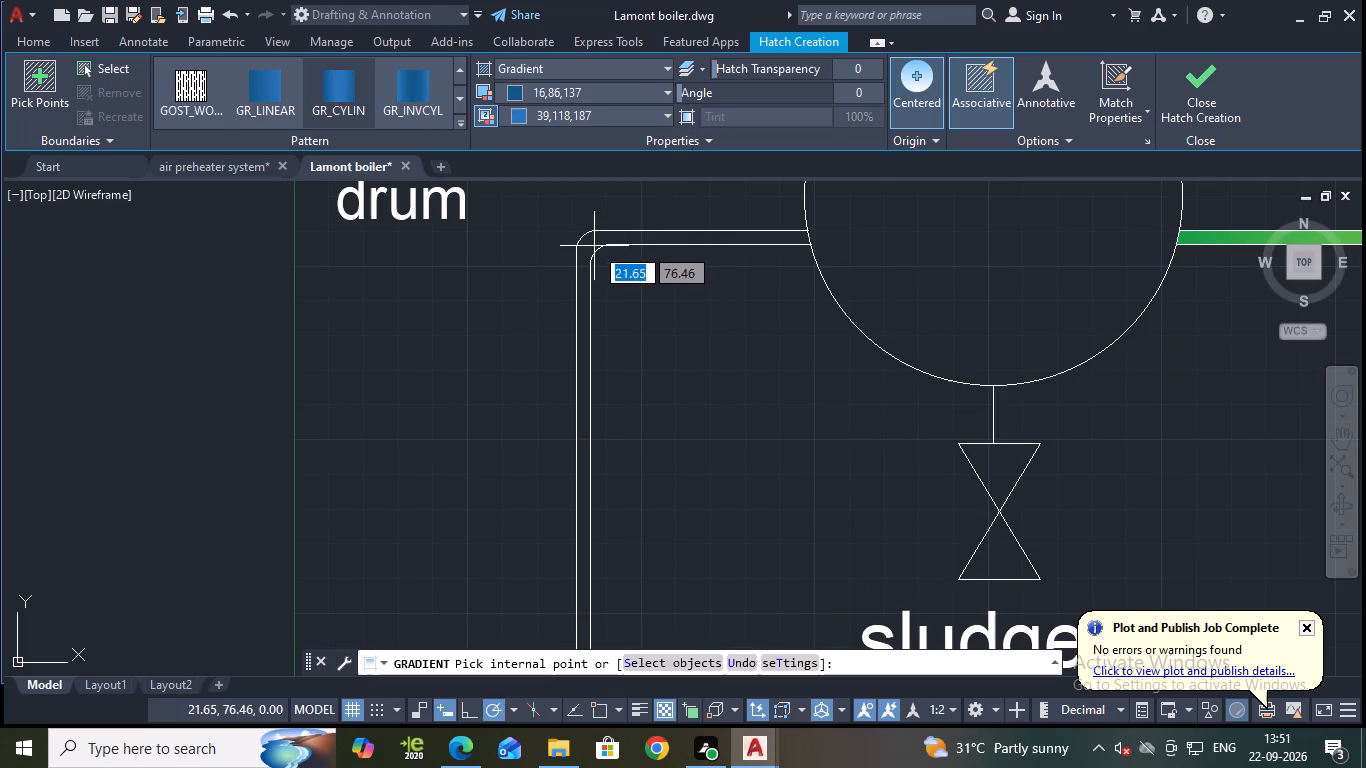
left_click(594, 245)
scroll(913, 315, "down", 3)
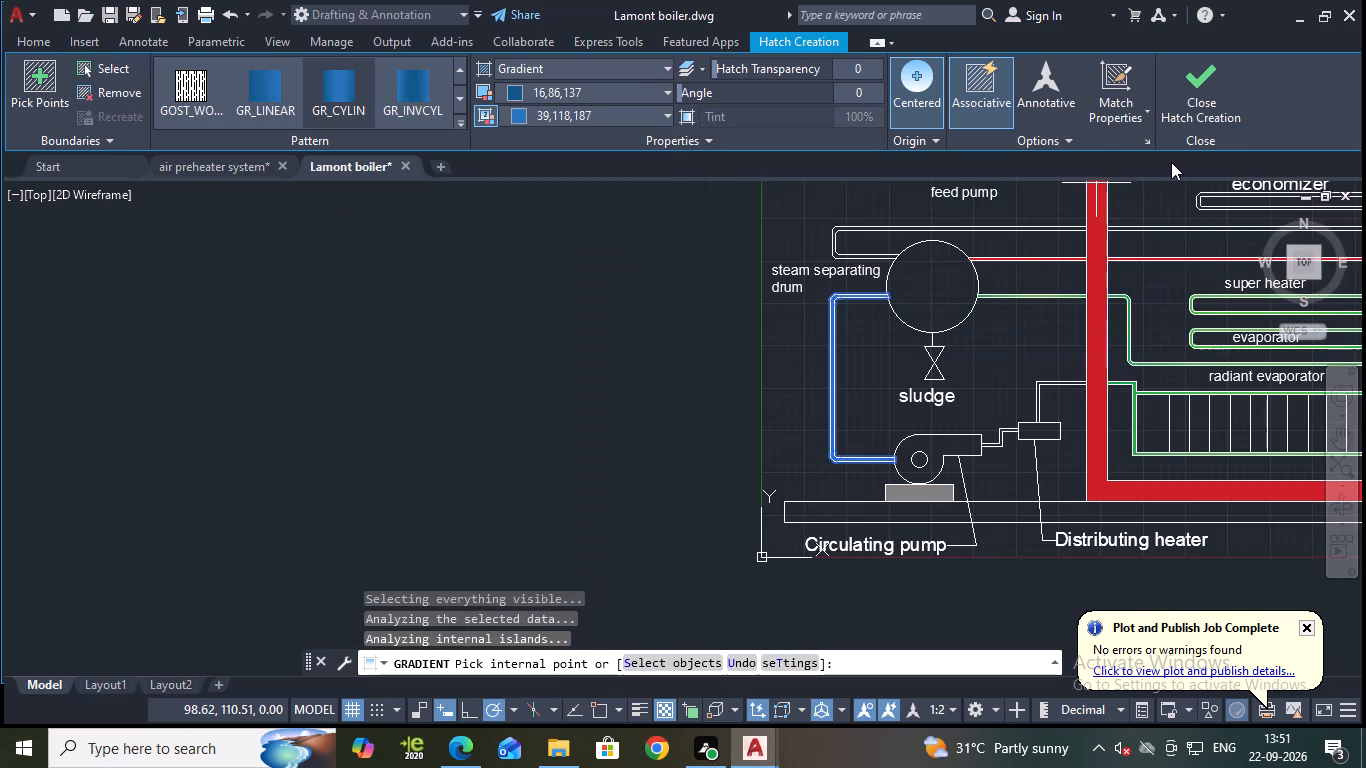
left_click(1188, 97)
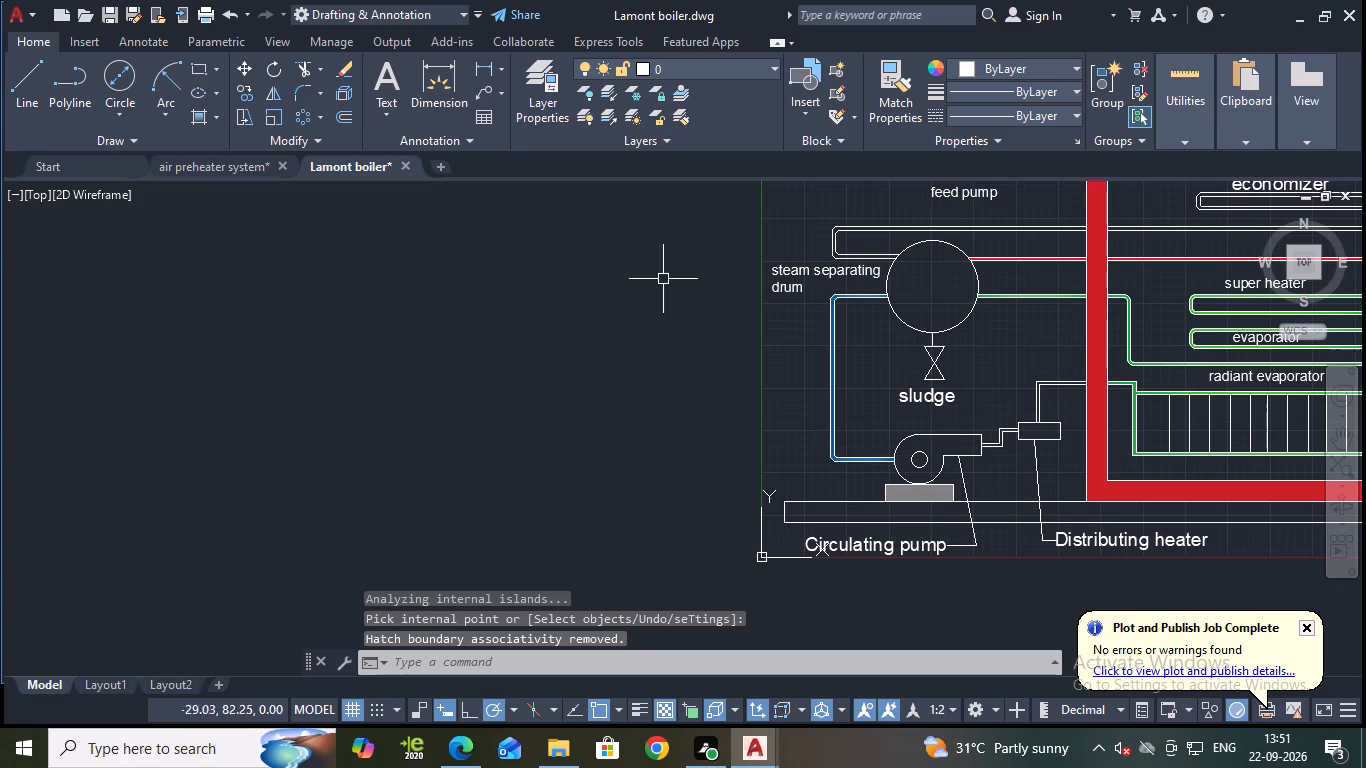
Fill the circulating pump casing and the feed pump casing with an orange gradient using 242,103,34 for both colours.
middle_click_drag(456, 302, 46, 225)
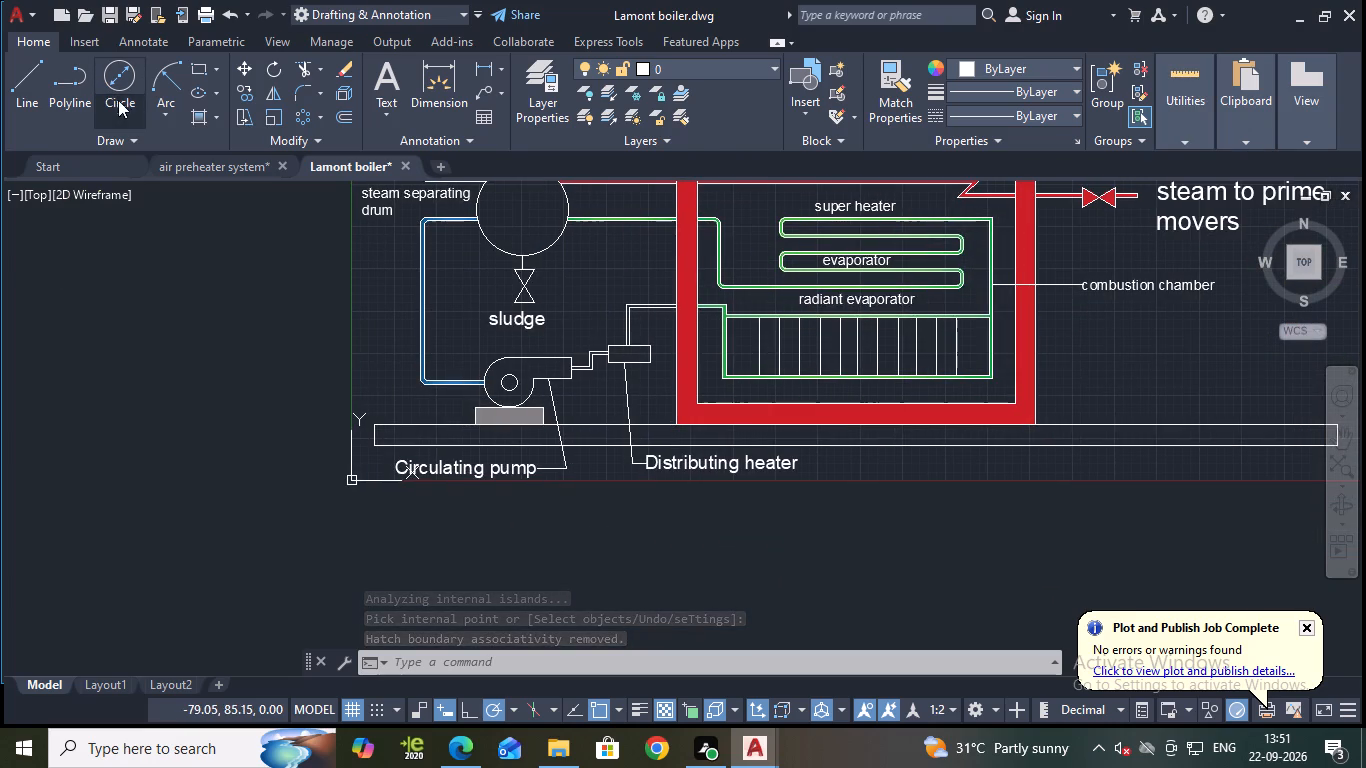
left_click(199, 115)
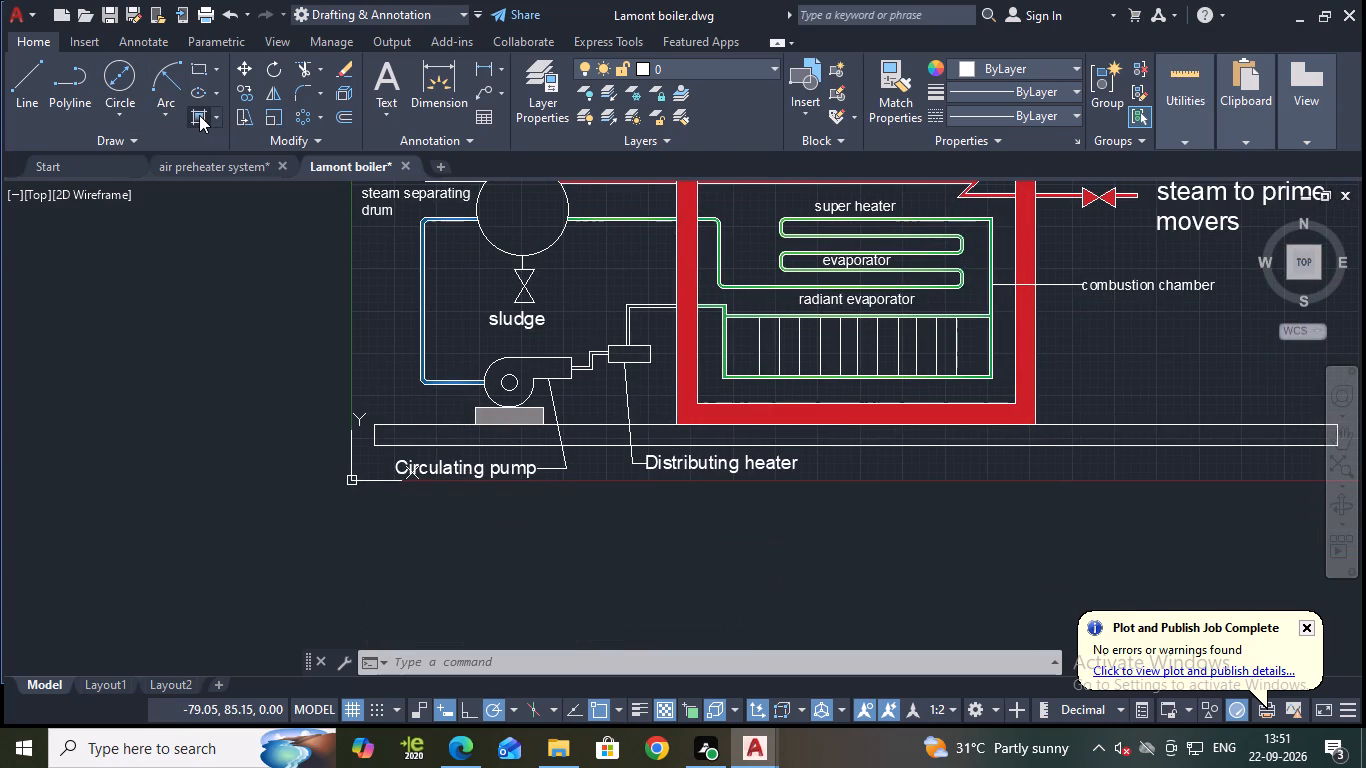
left_click(547, 84)
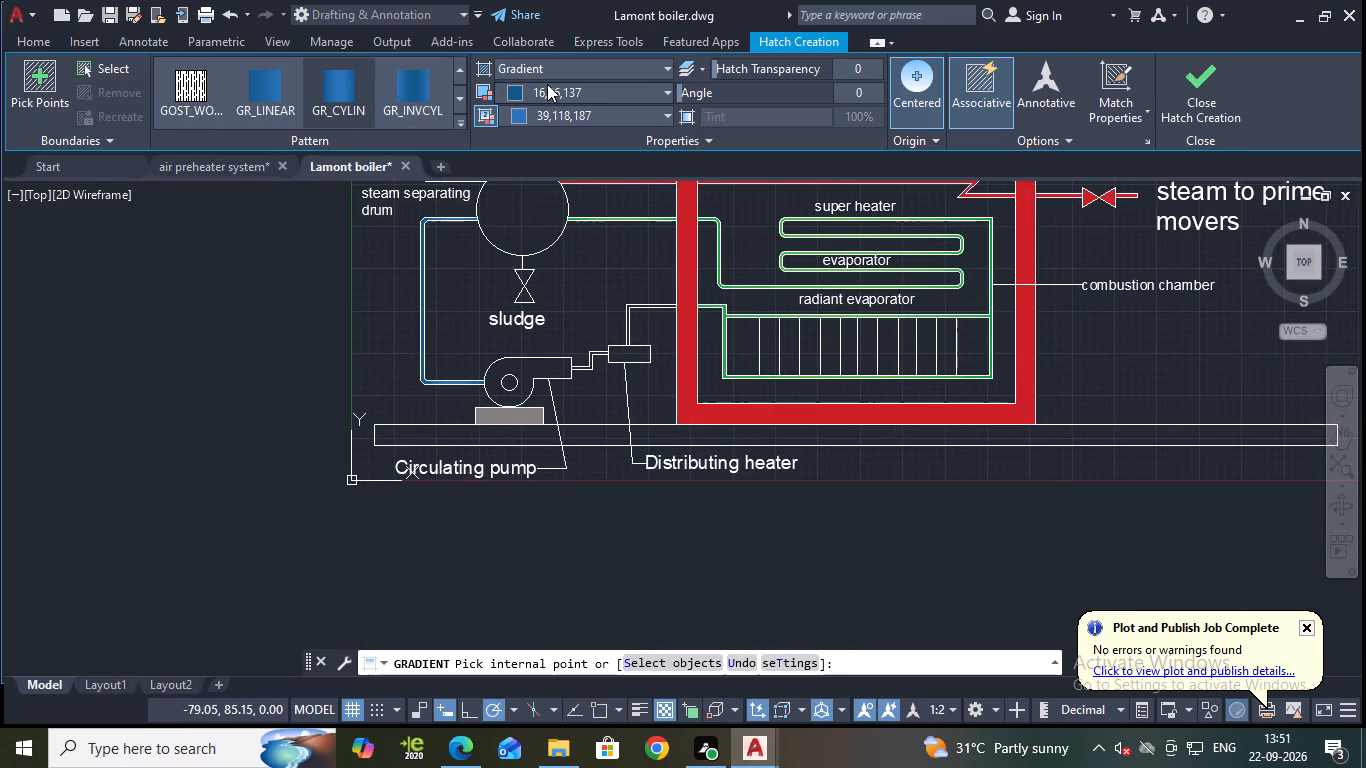
left_click(553, 133)
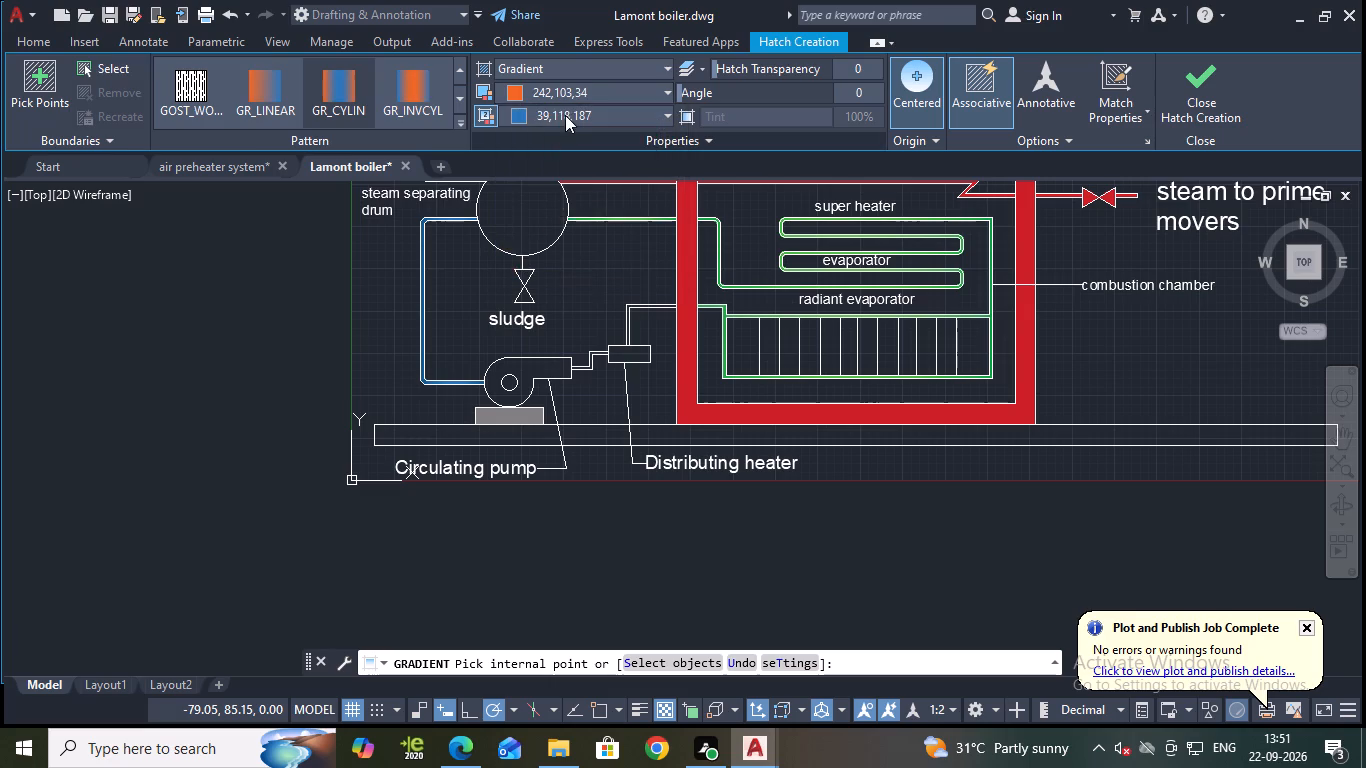
left_click(566, 110)
left_click(559, 161)
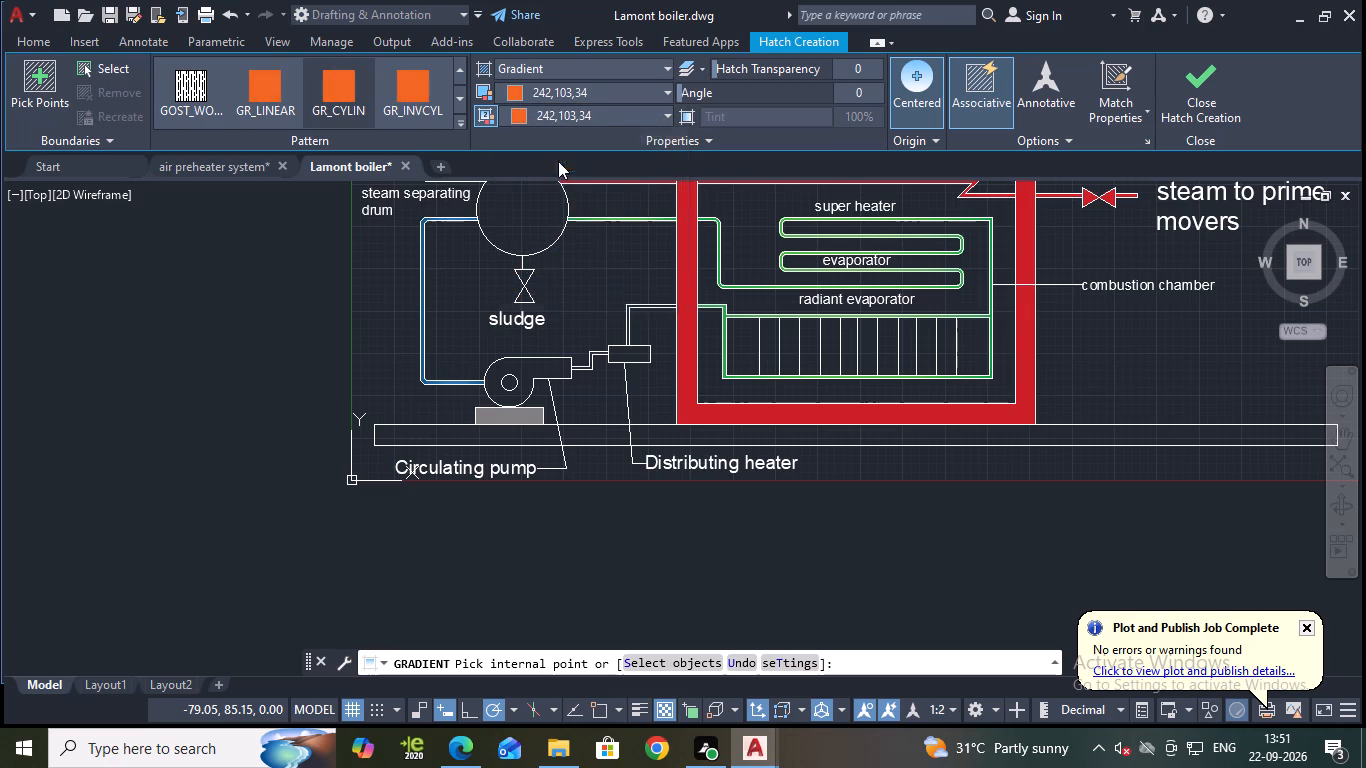
left_click(523, 388)
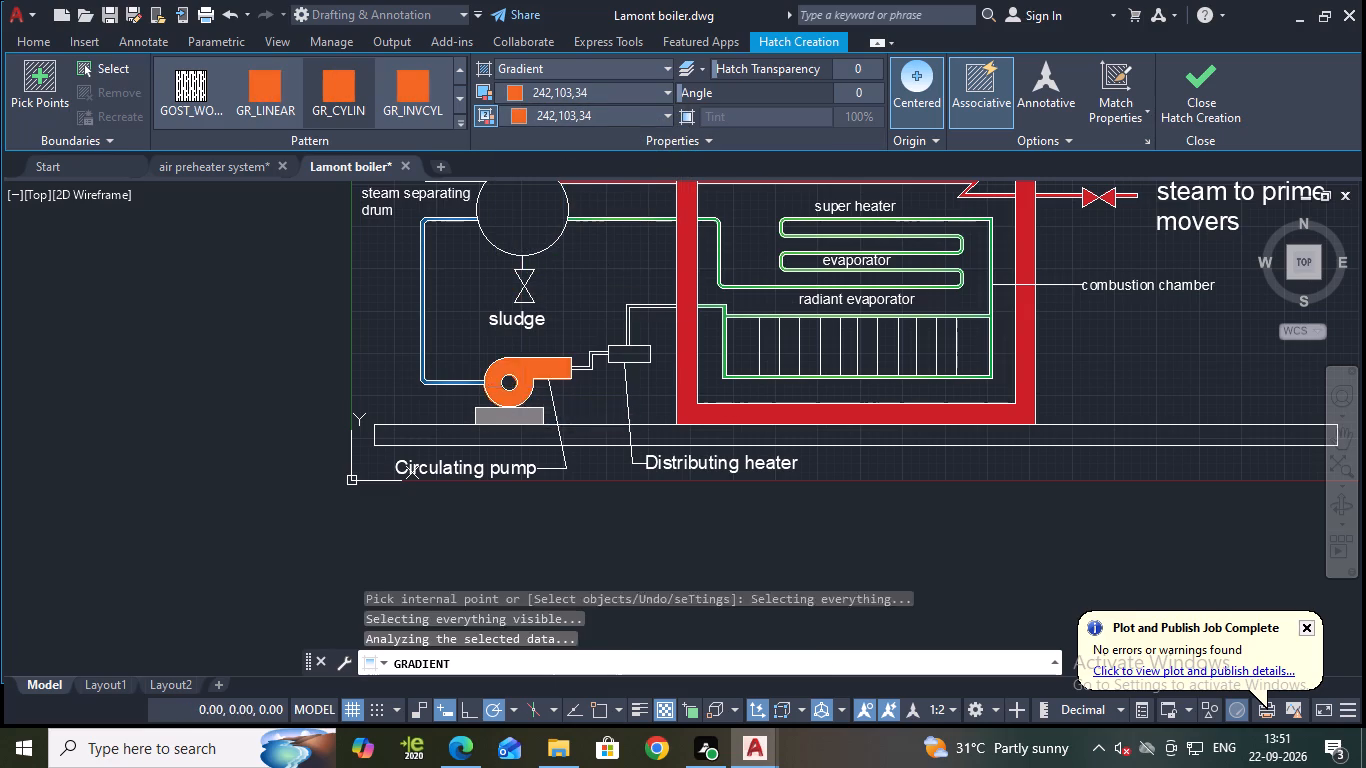
middle_click_drag(588, 297, 578, 474)
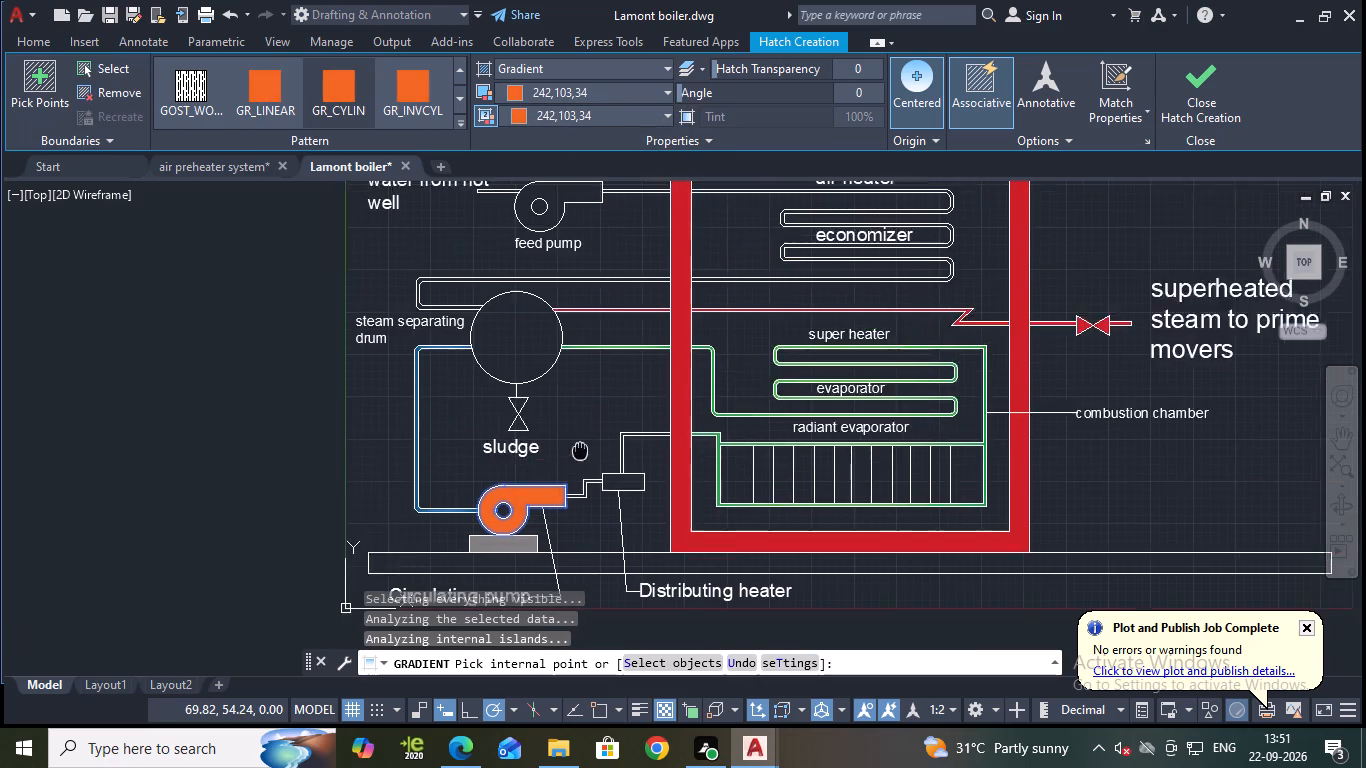
middle_click_drag(578, 474, 566, 557)
left_click(557, 325)
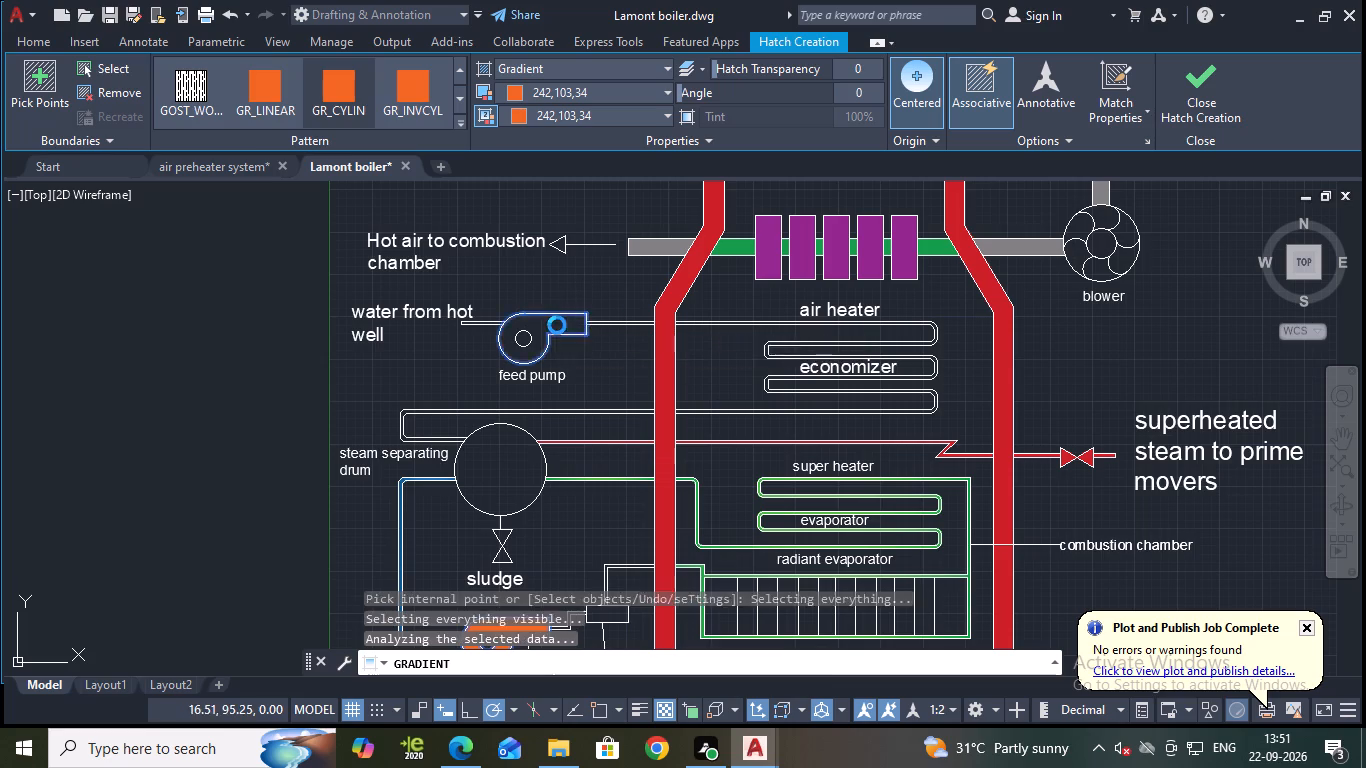
left_click(1208, 103)
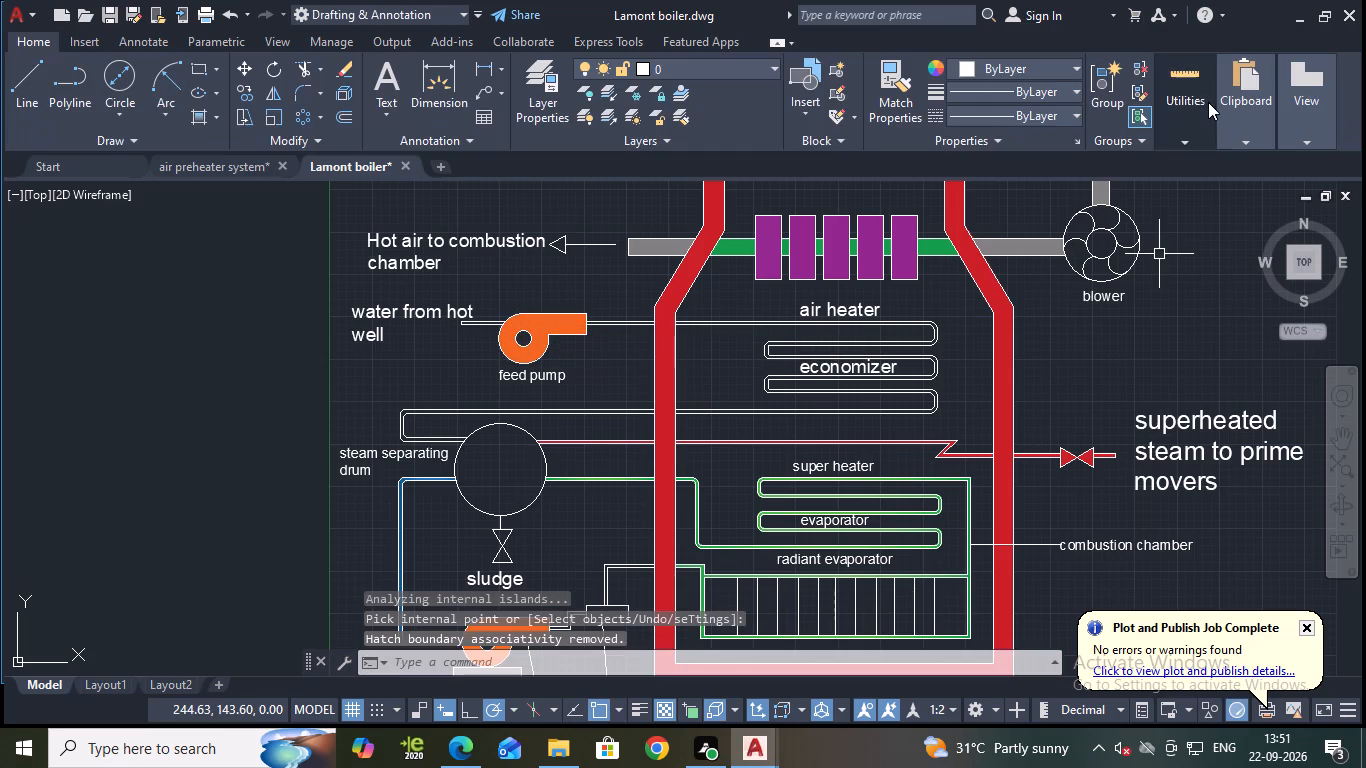
key("Escape")
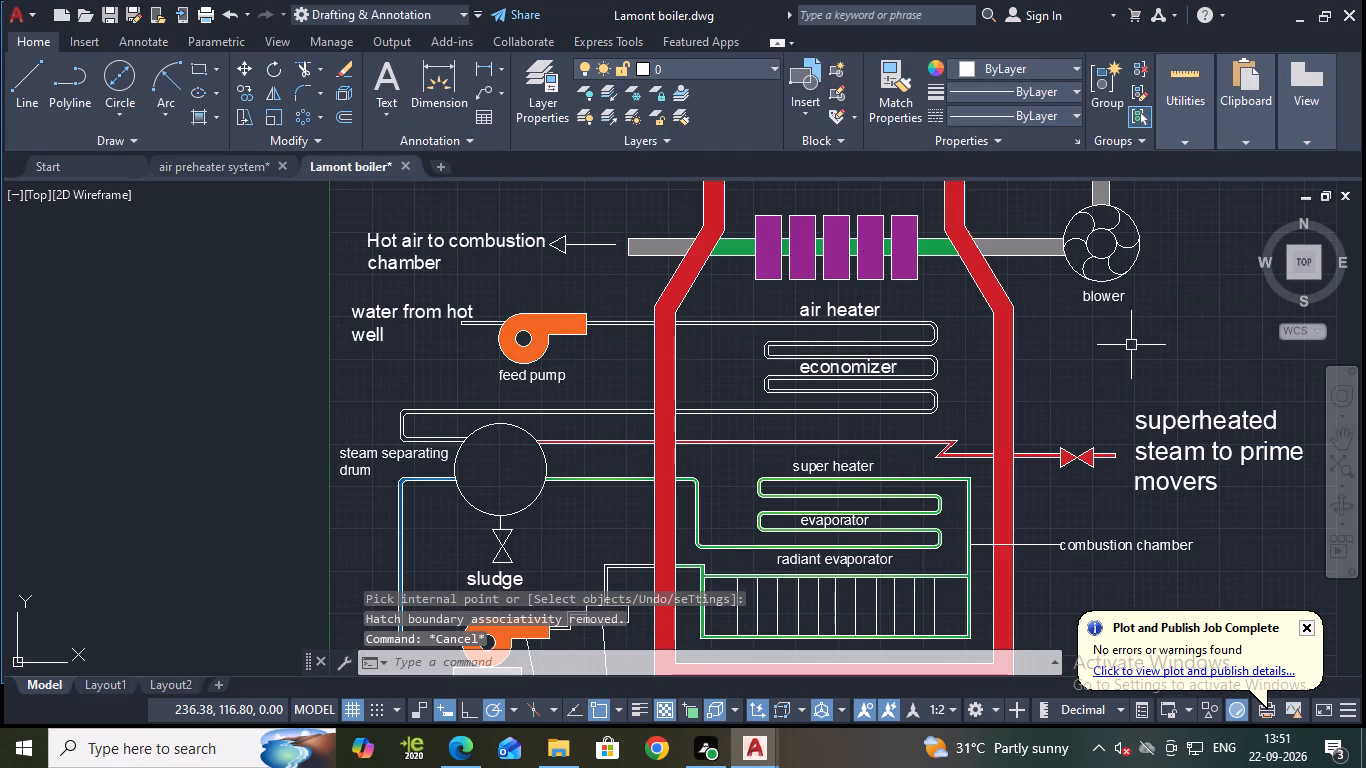
Save the Lamont boiler drawing.
key("ctrl+s")
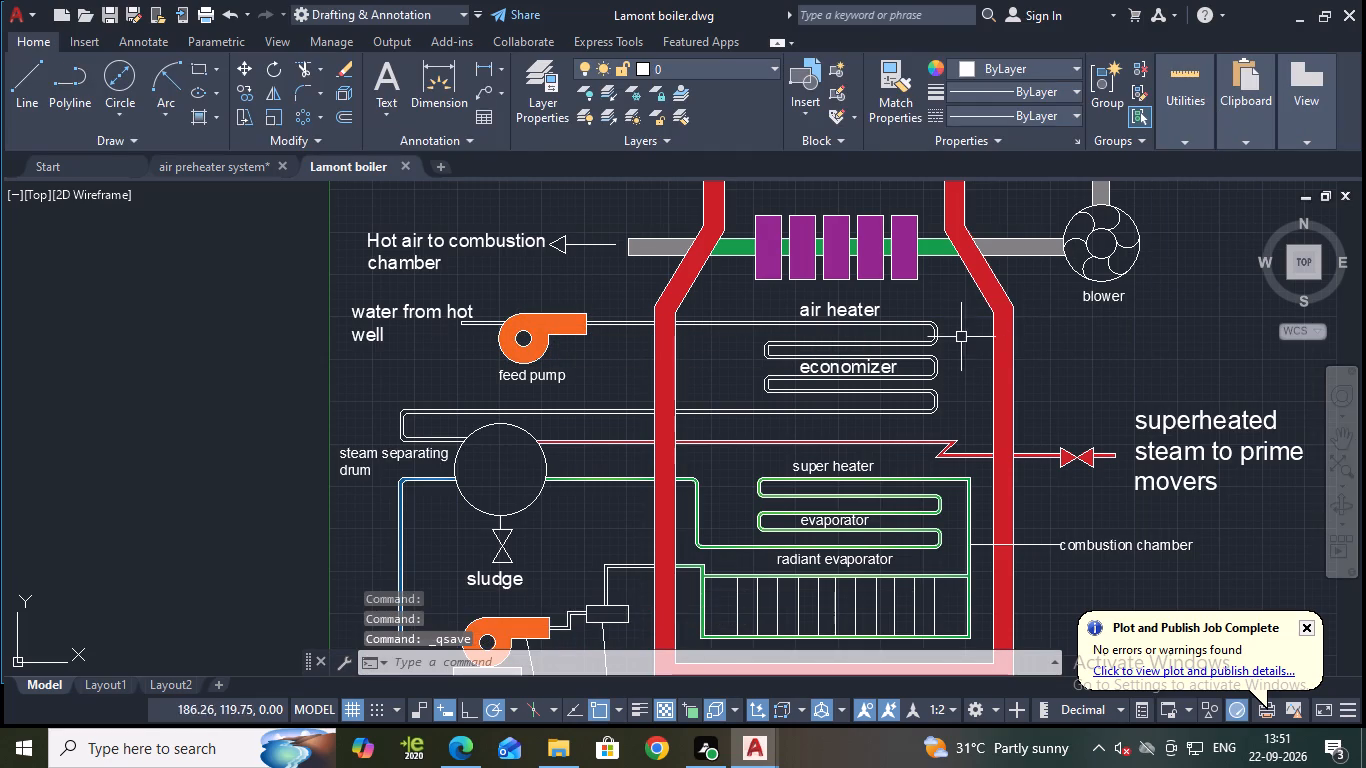
Fill the economizer coil and the feed pump's outlet and inlet pipes with a dark blue gradient of 34,52,110 and 41,49,137.
scroll(901, 338, "up", 1)
left_click(191, 118)
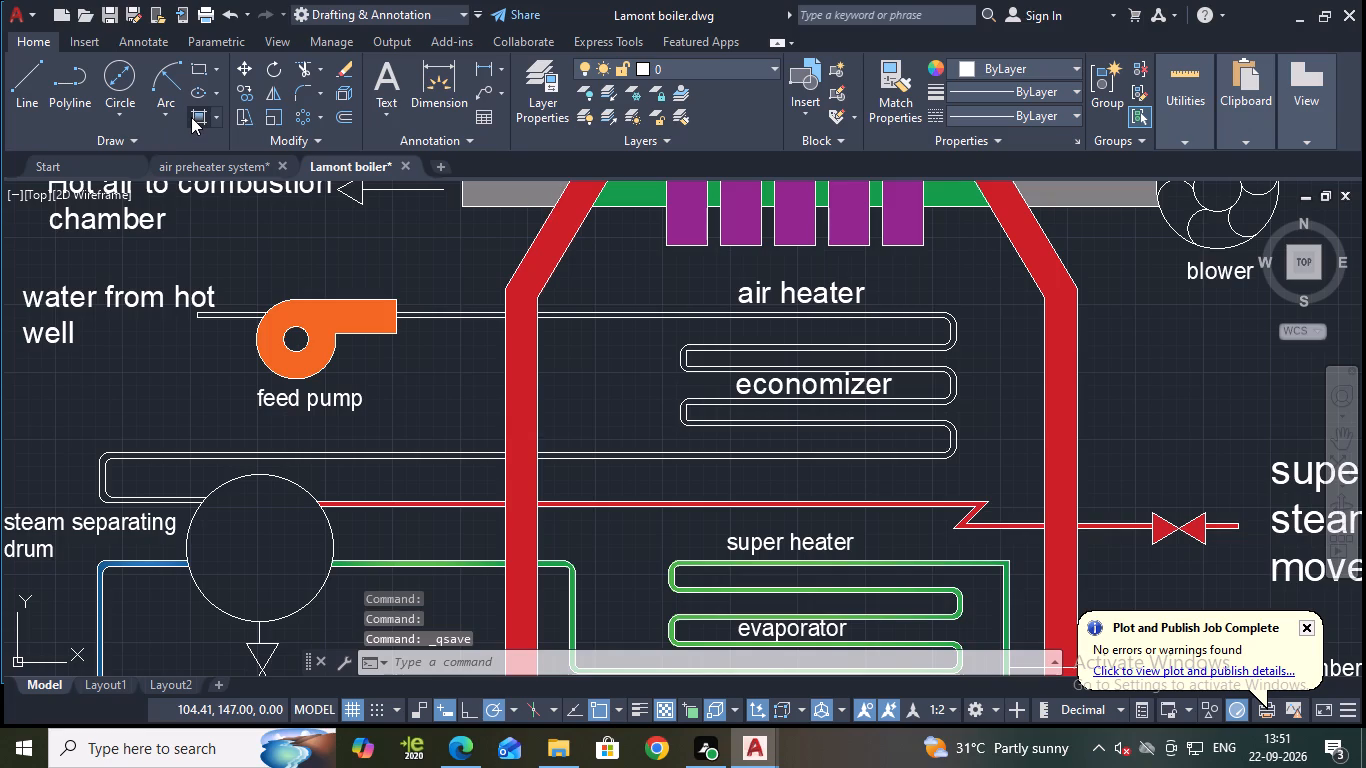
left_click(641, 96)
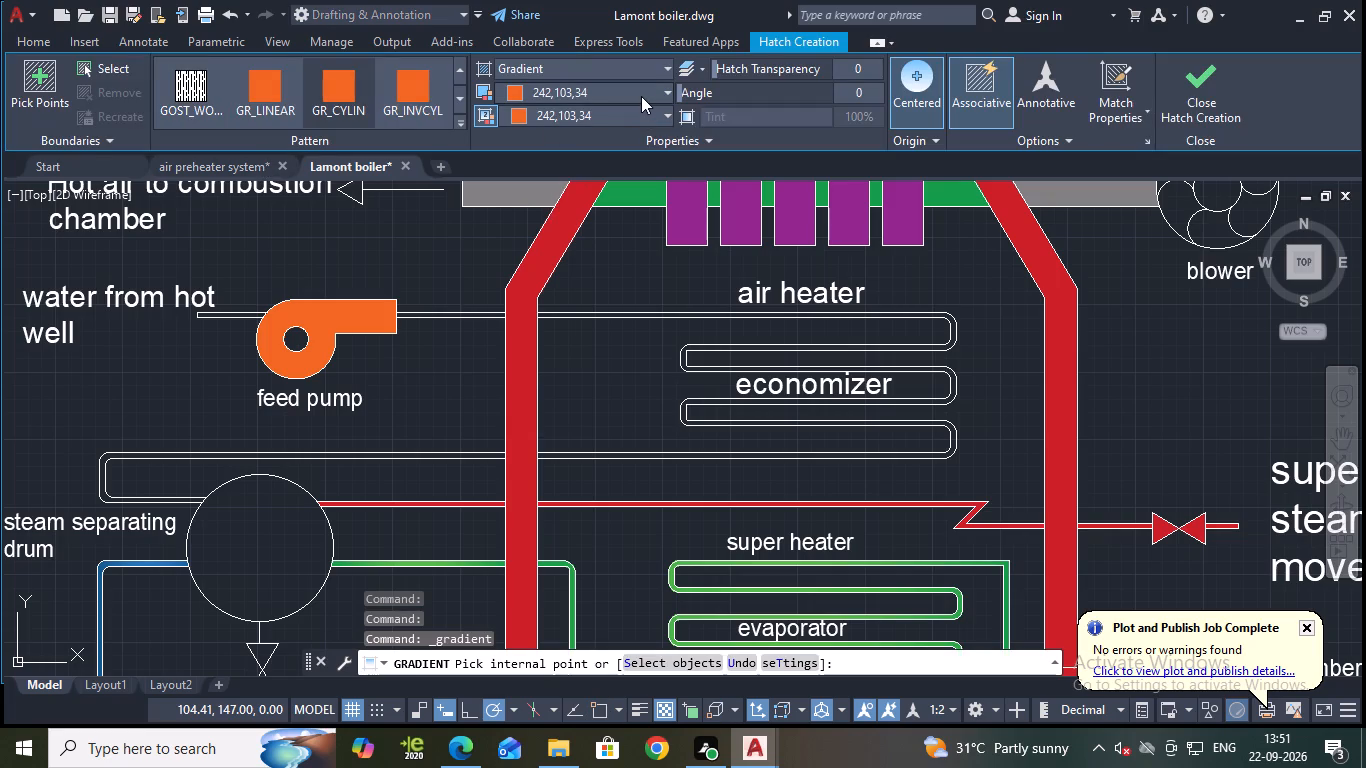
left_click(631, 118)
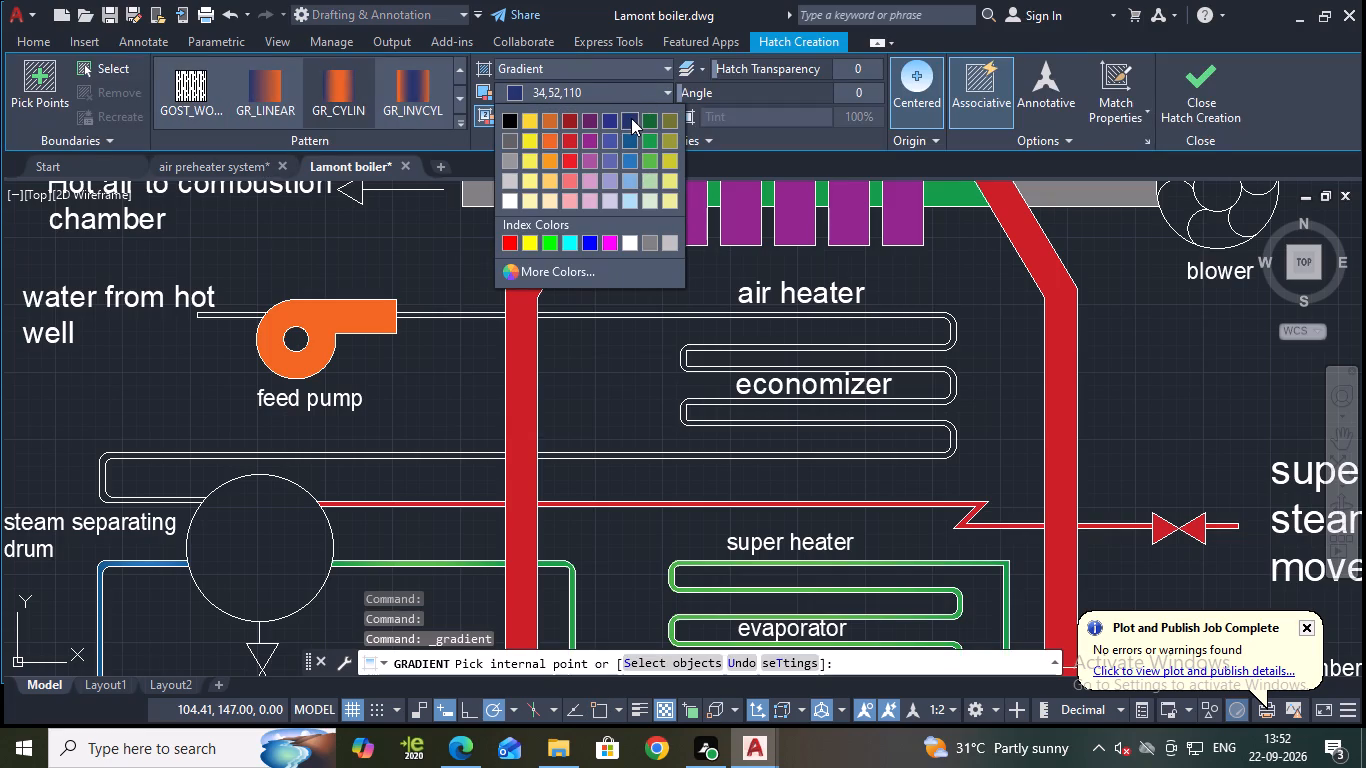
left_click(607, 118)
left_click(616, 137)
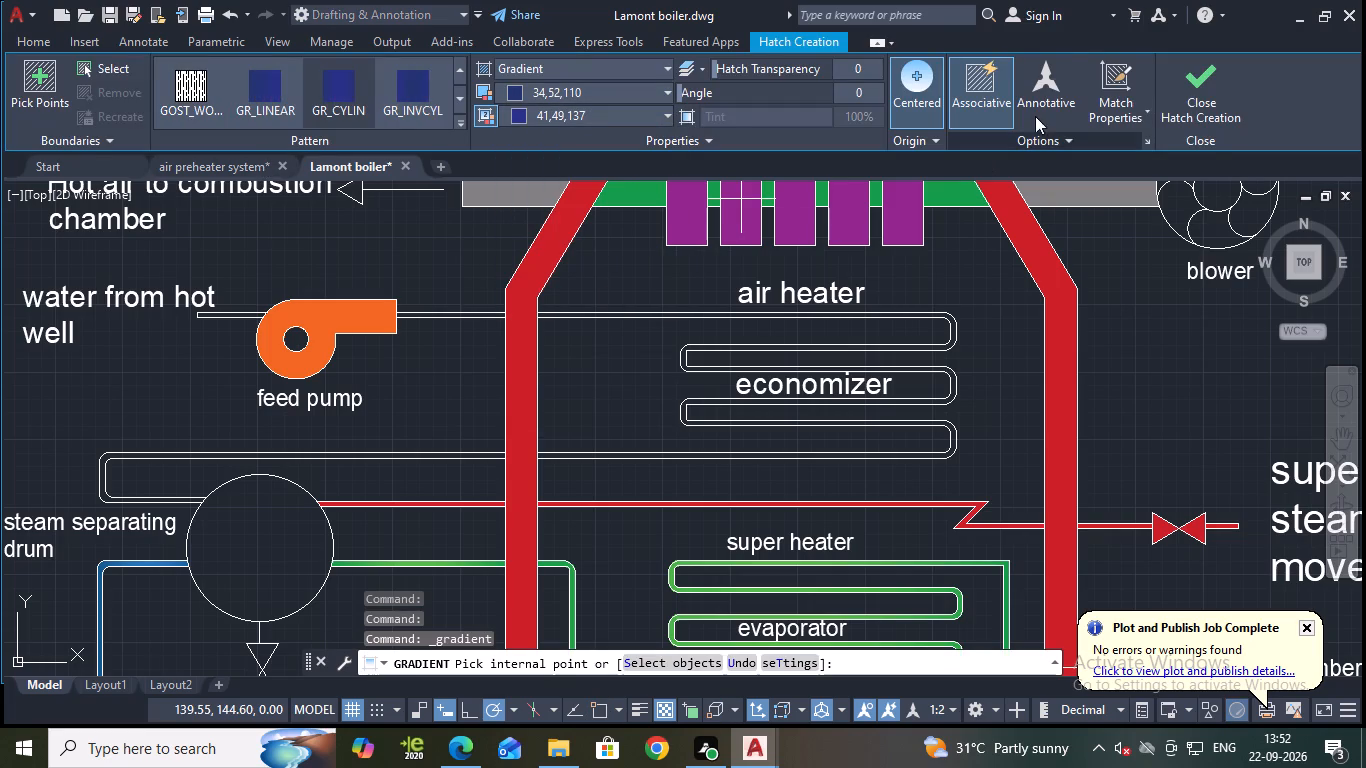
left_click(1183, 84)
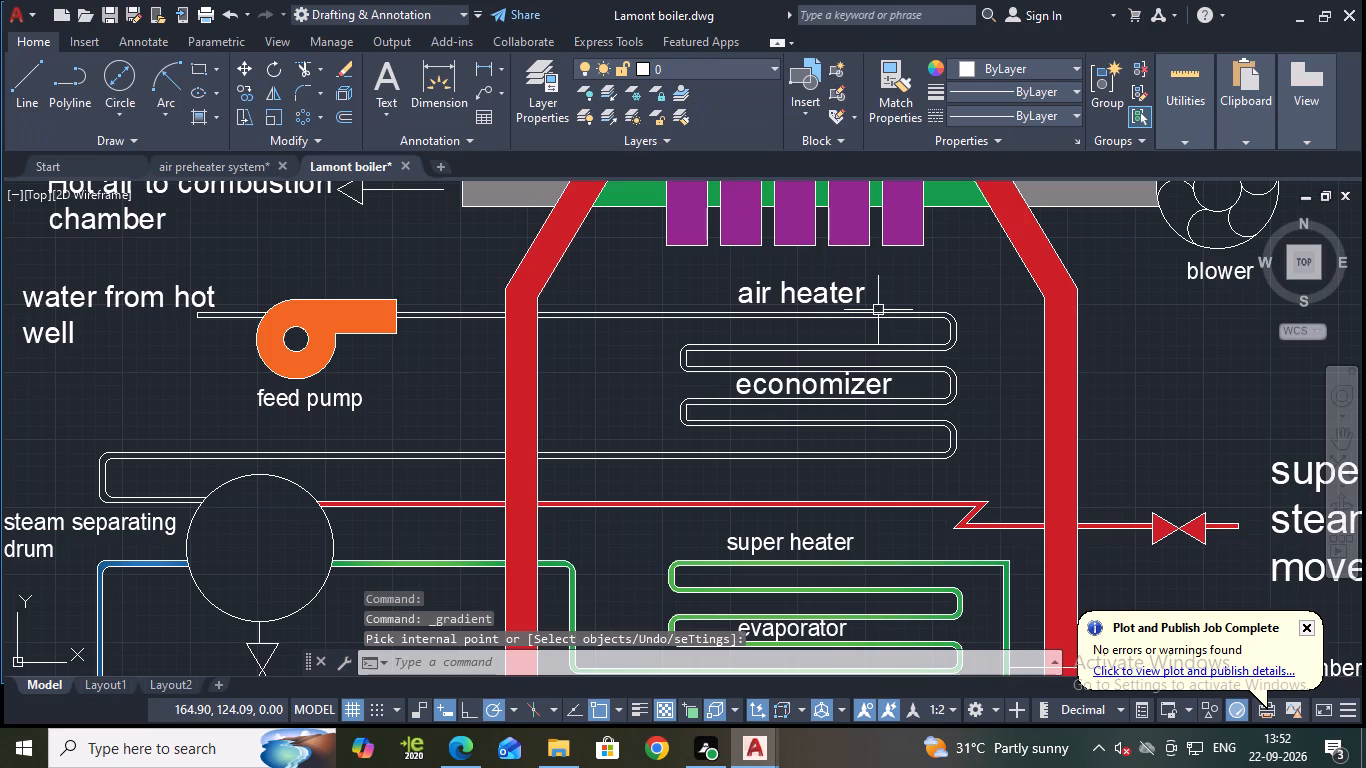
left_click(202, 121)
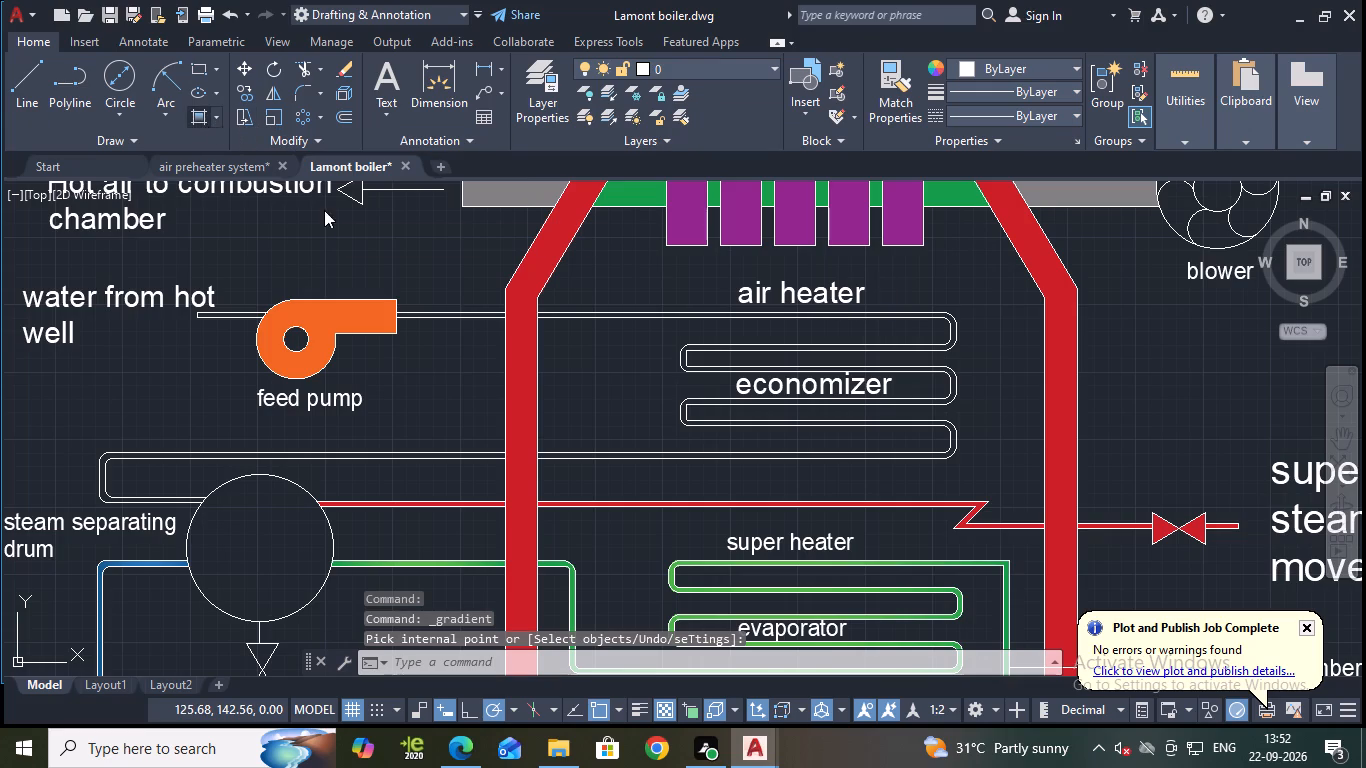
scroll(706, 326, "up", 2)
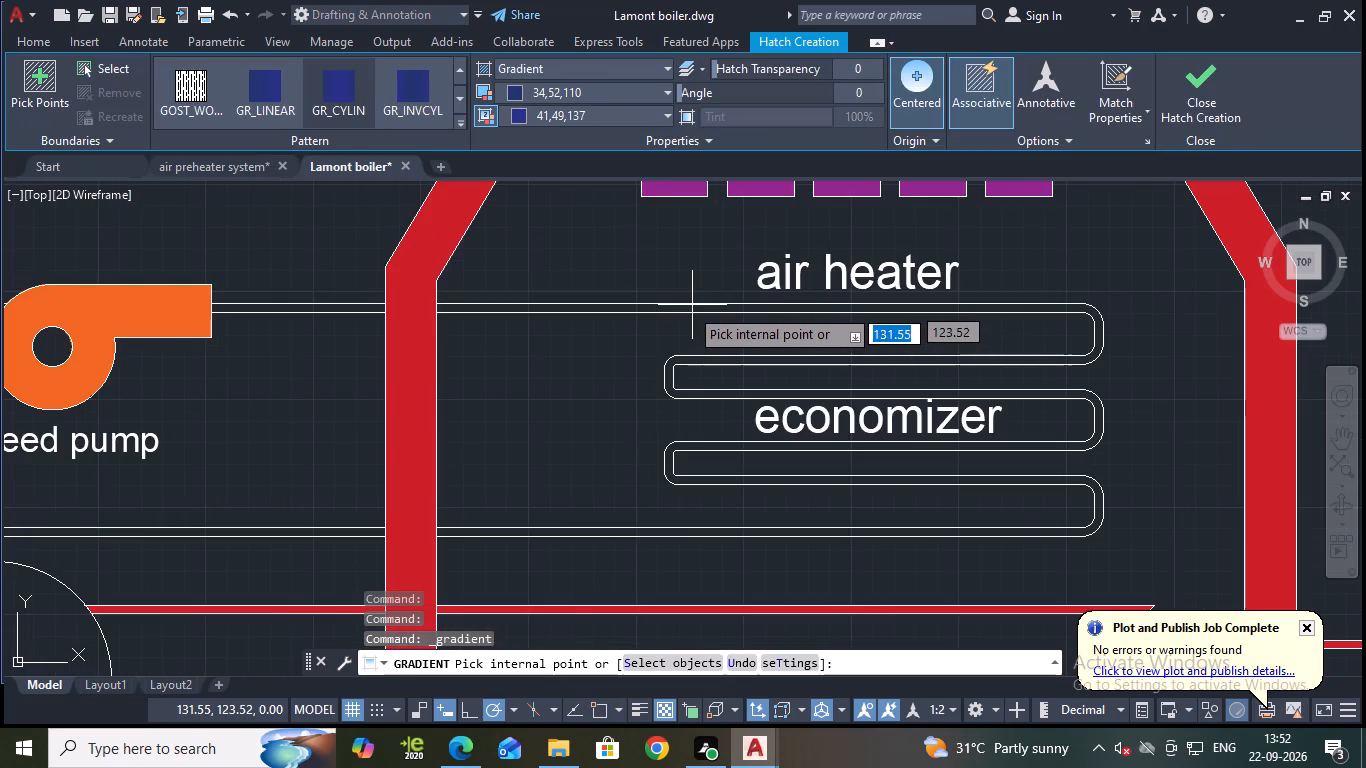
left_click(688, 308)
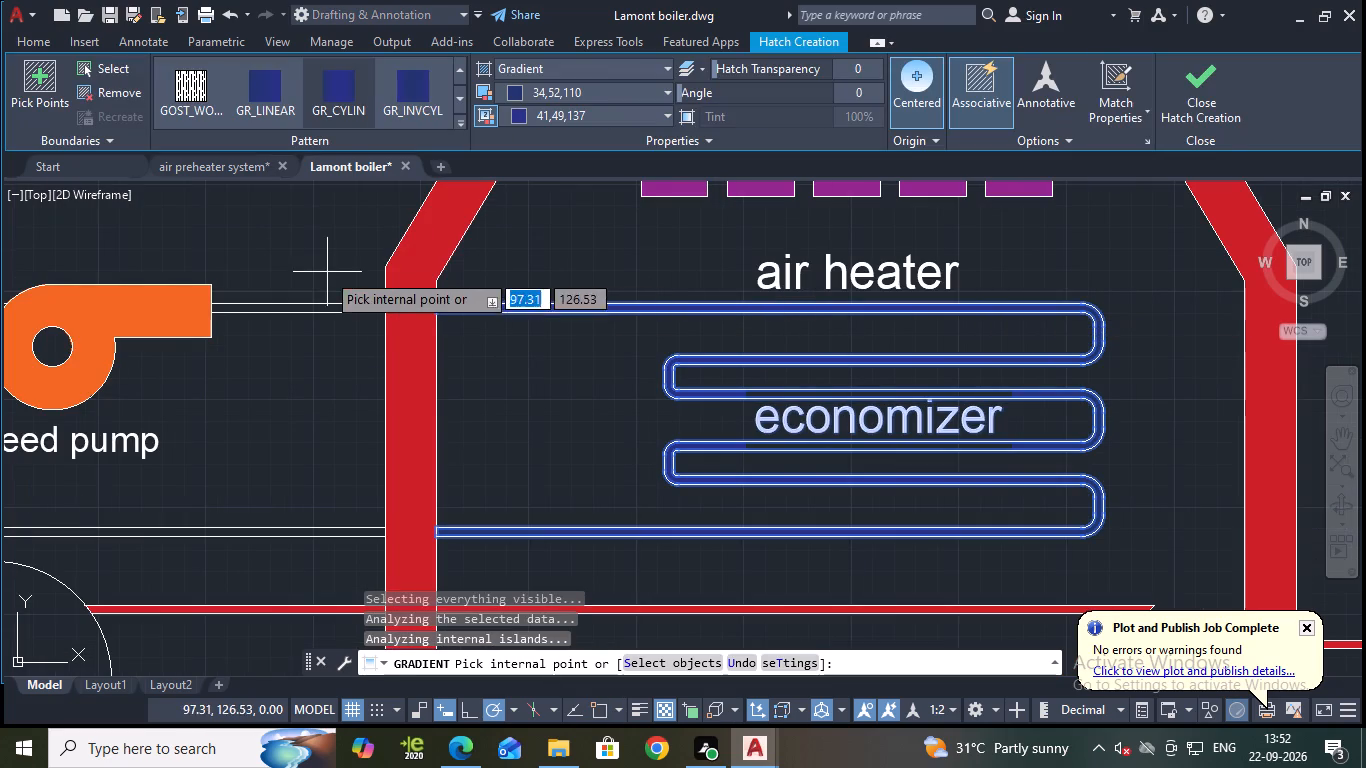
left_click(326, 307)
scroll(326, 307, "down", 2)
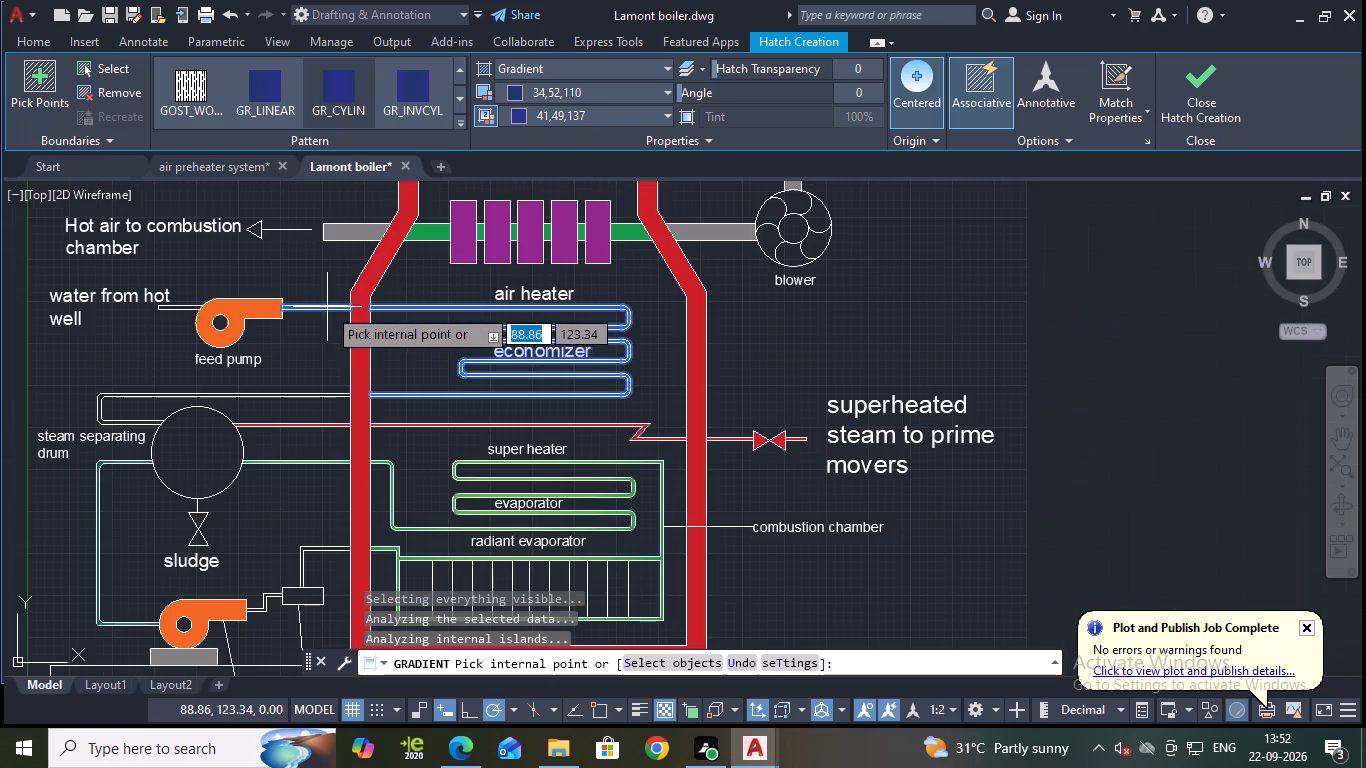
scroll(176, 316, "up", 3)
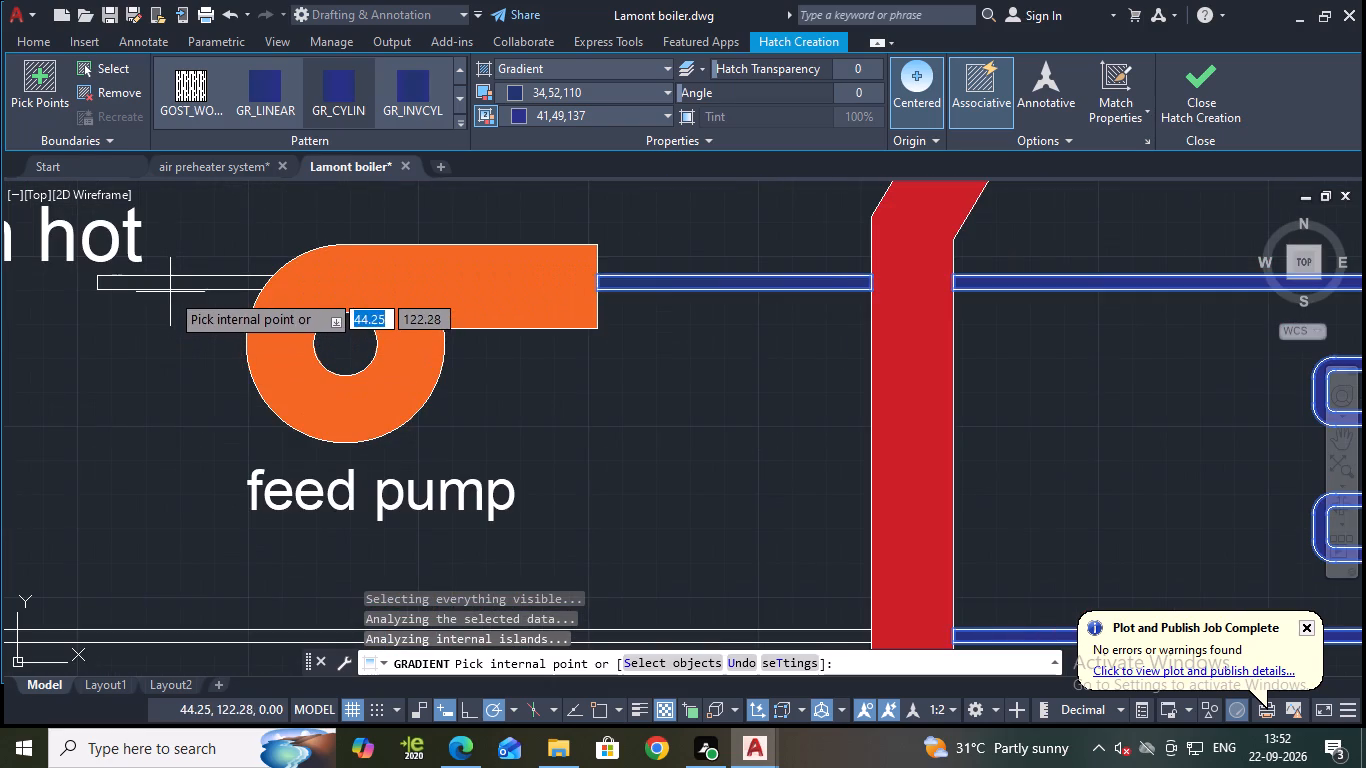
left_click(163, 284)
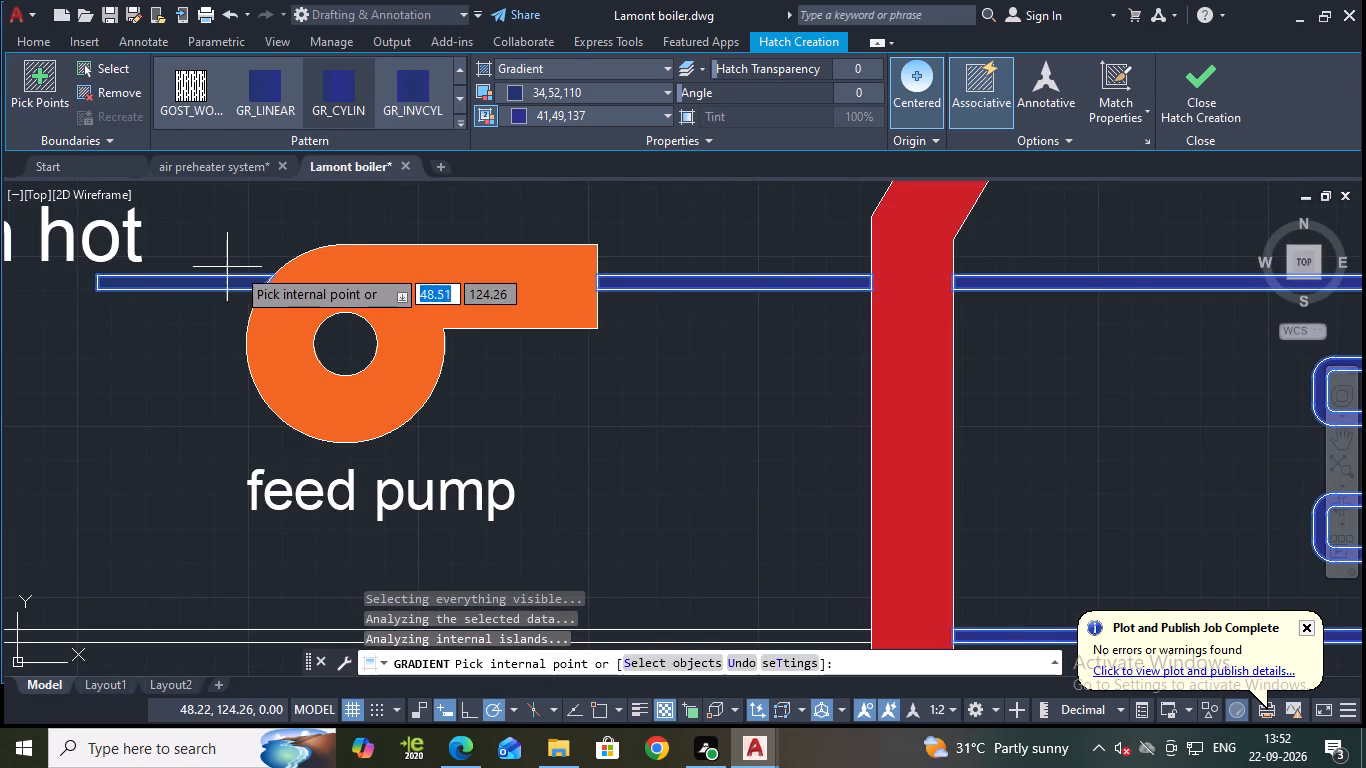
Fill the pipe between the boiler's wall and the steam separating drum with the same dark blue gradient as the economizer coil.
scroll(273, 251, "down", 3)
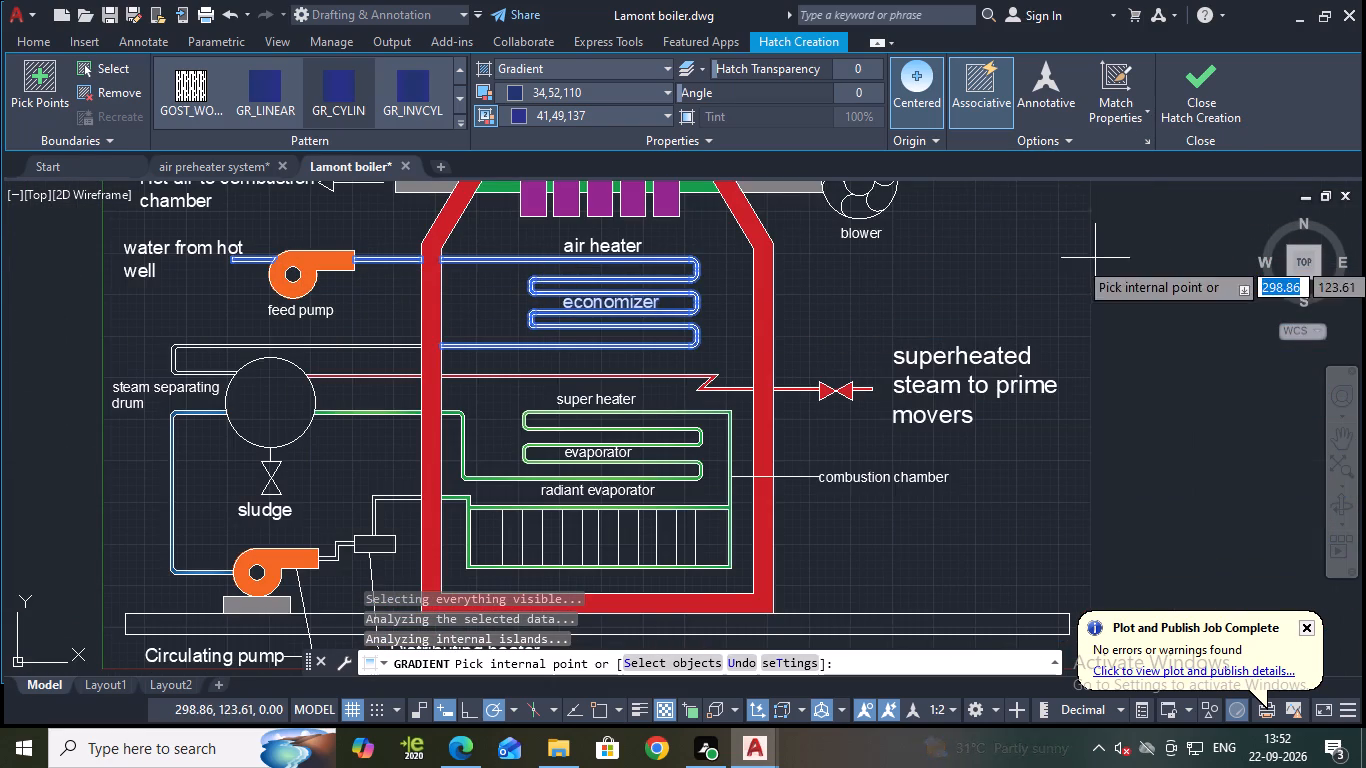
scroll(232, 353, "up", 2)
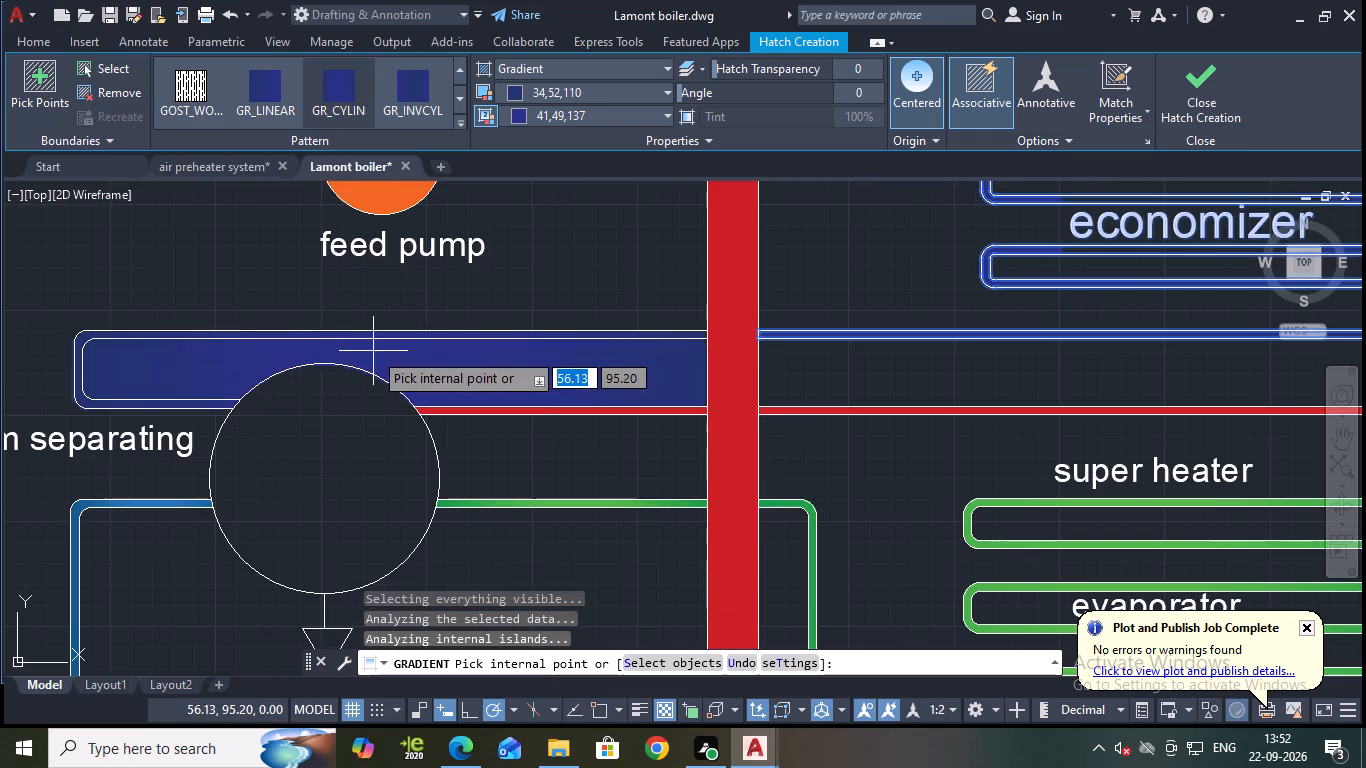
scroll(379, 350, "up", 2)
left_click(460, 310)
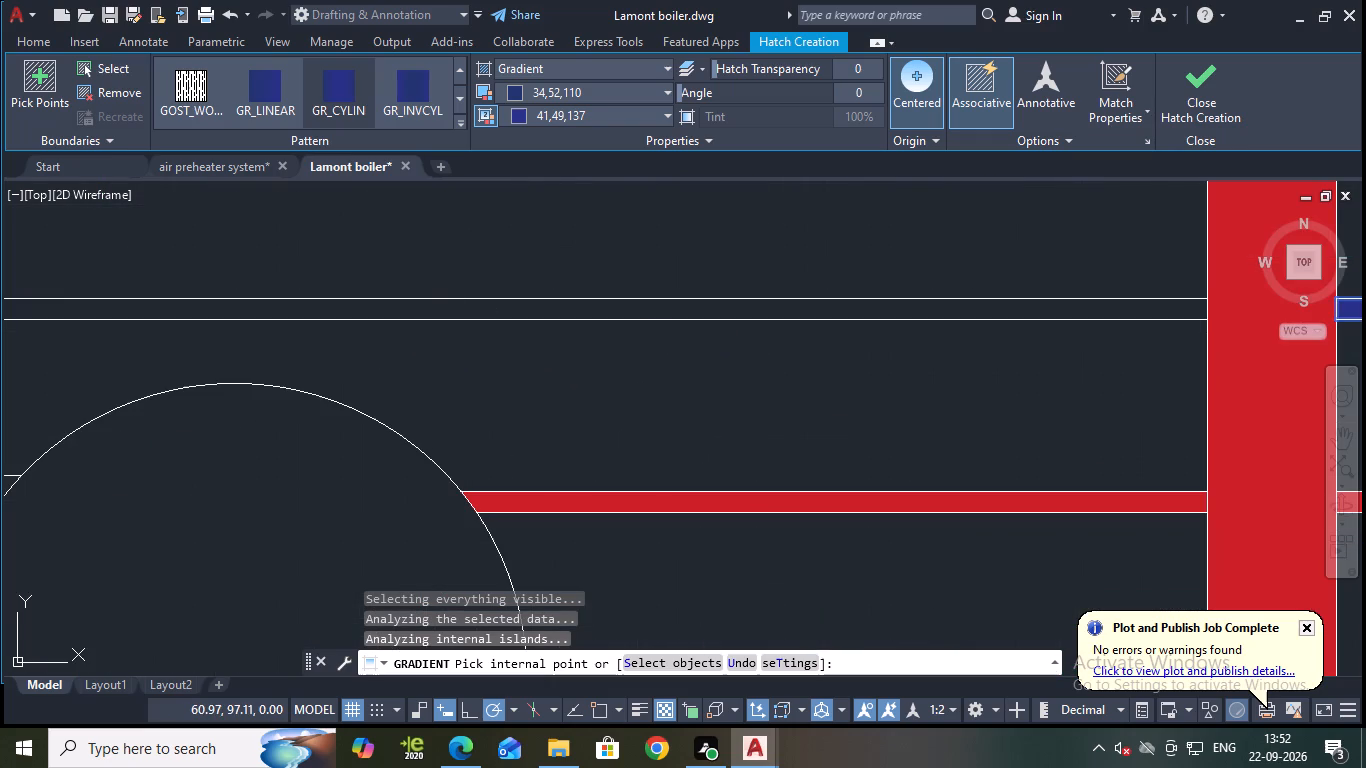
scroll(460, 310, "down", 2)
scroll(617, 279, "down", 3)
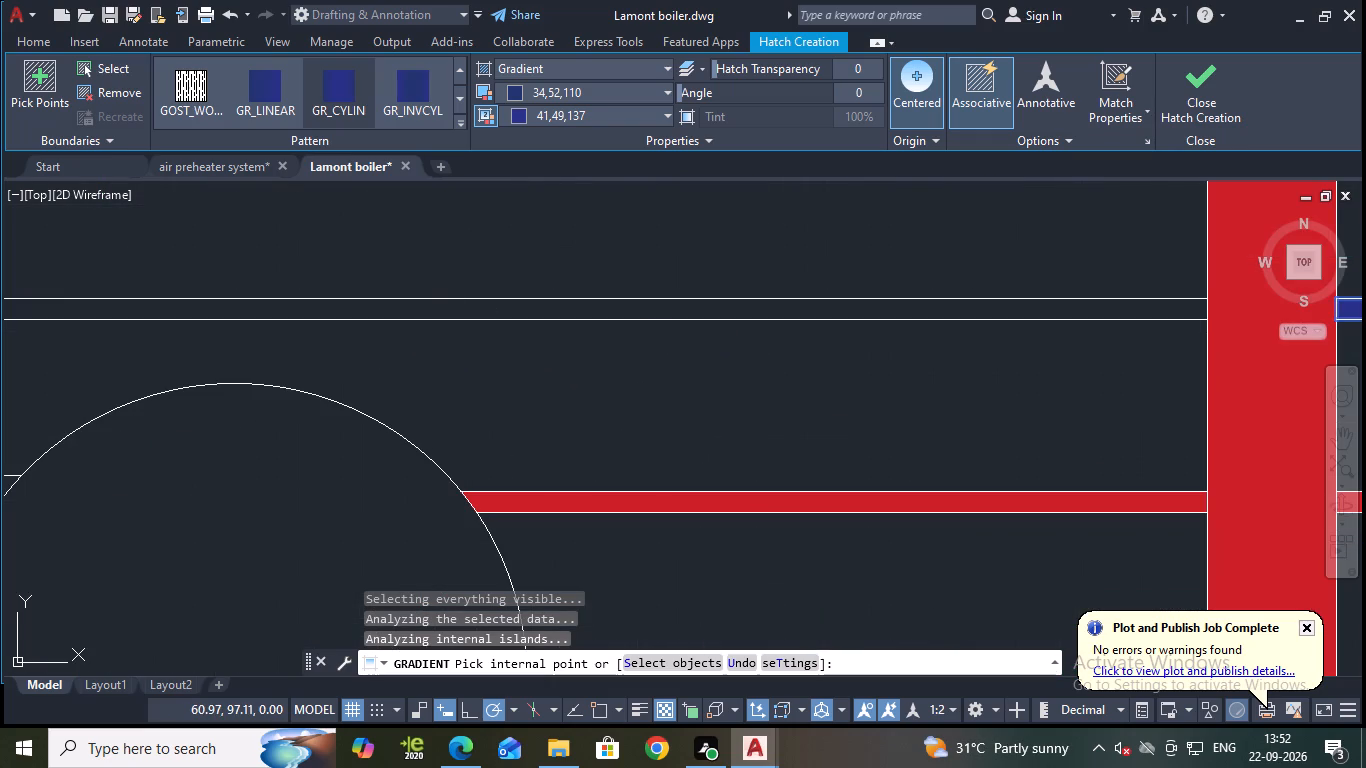
scroll(461, 375, "down", 3)
scroll(1023, 302, "down", 3)
scroll(881, 388, "down", 3)
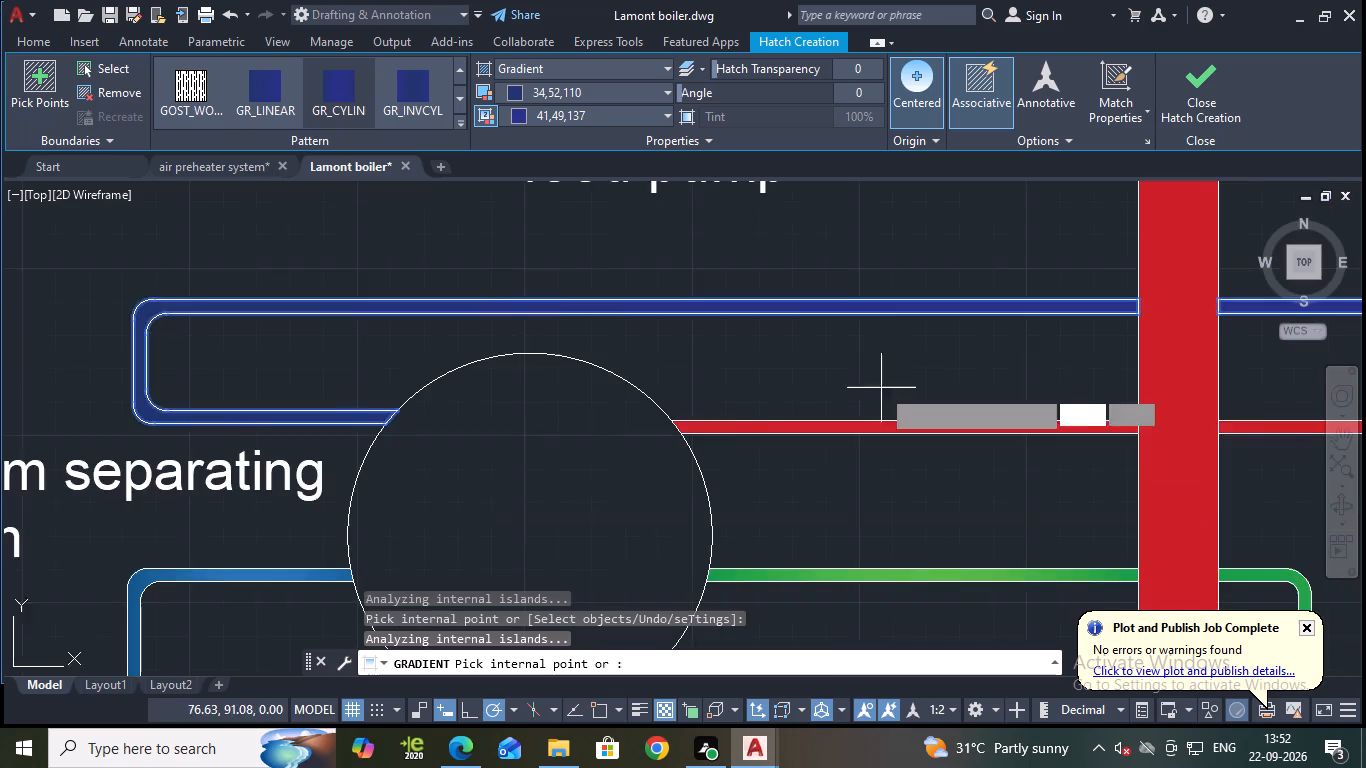
scroll(1096, 338, "down", 2)
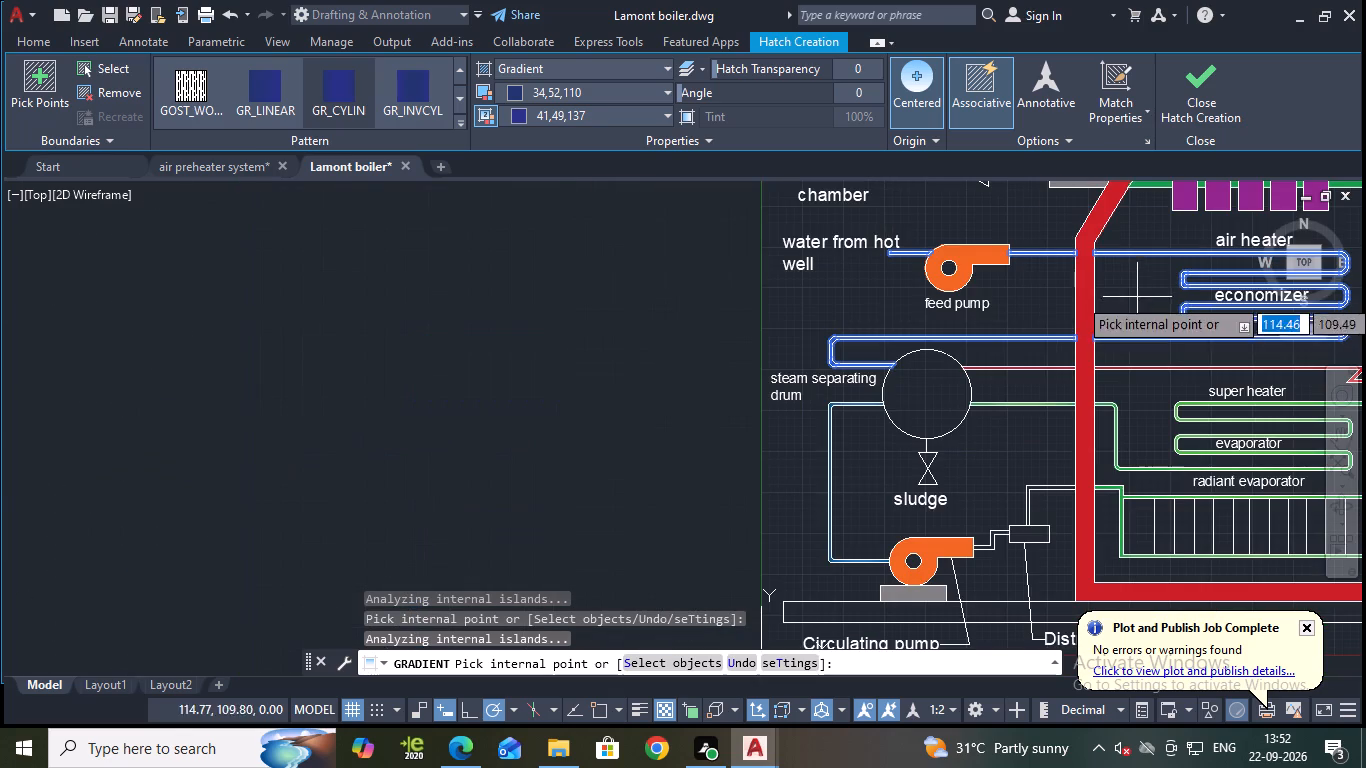
left_click(1205, 76)
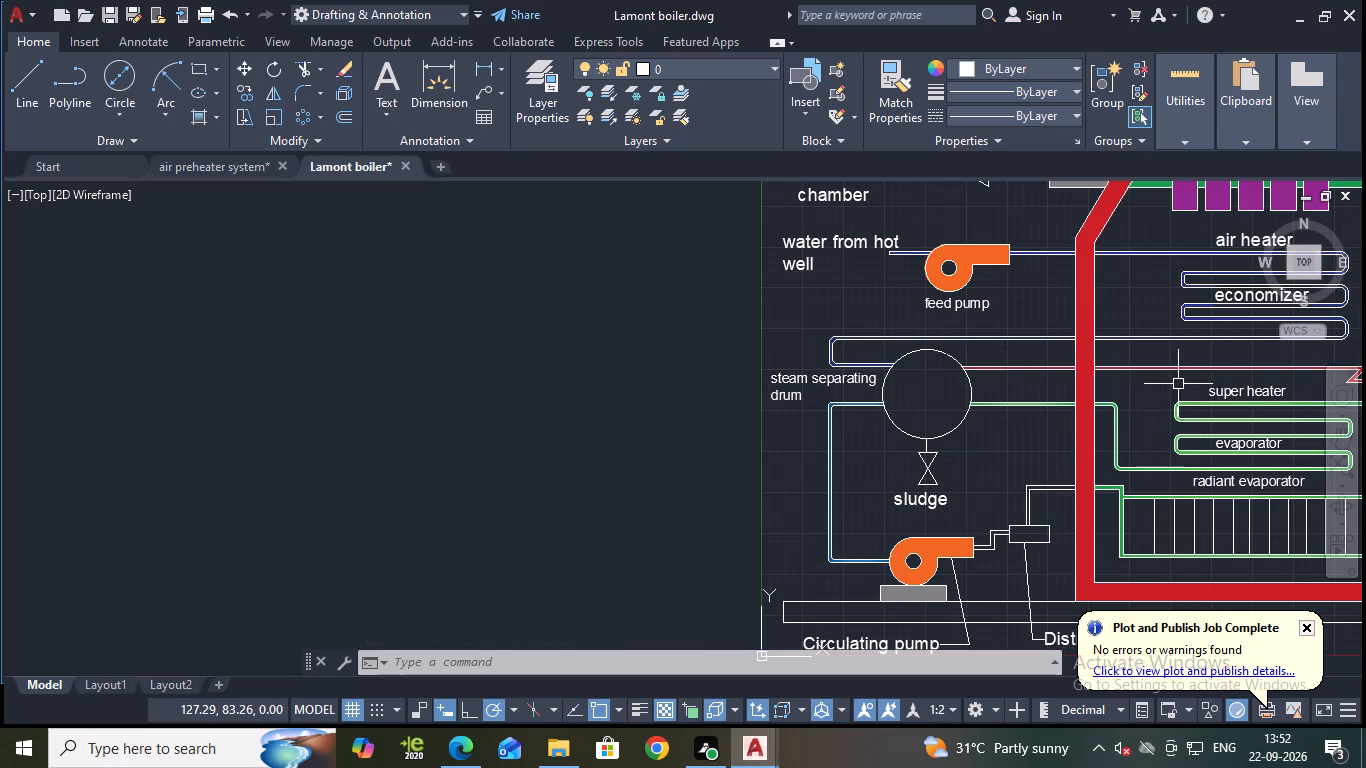
Save the Lamont boiler drawing.
middle_click_drag(1003, 431, 680, 425)
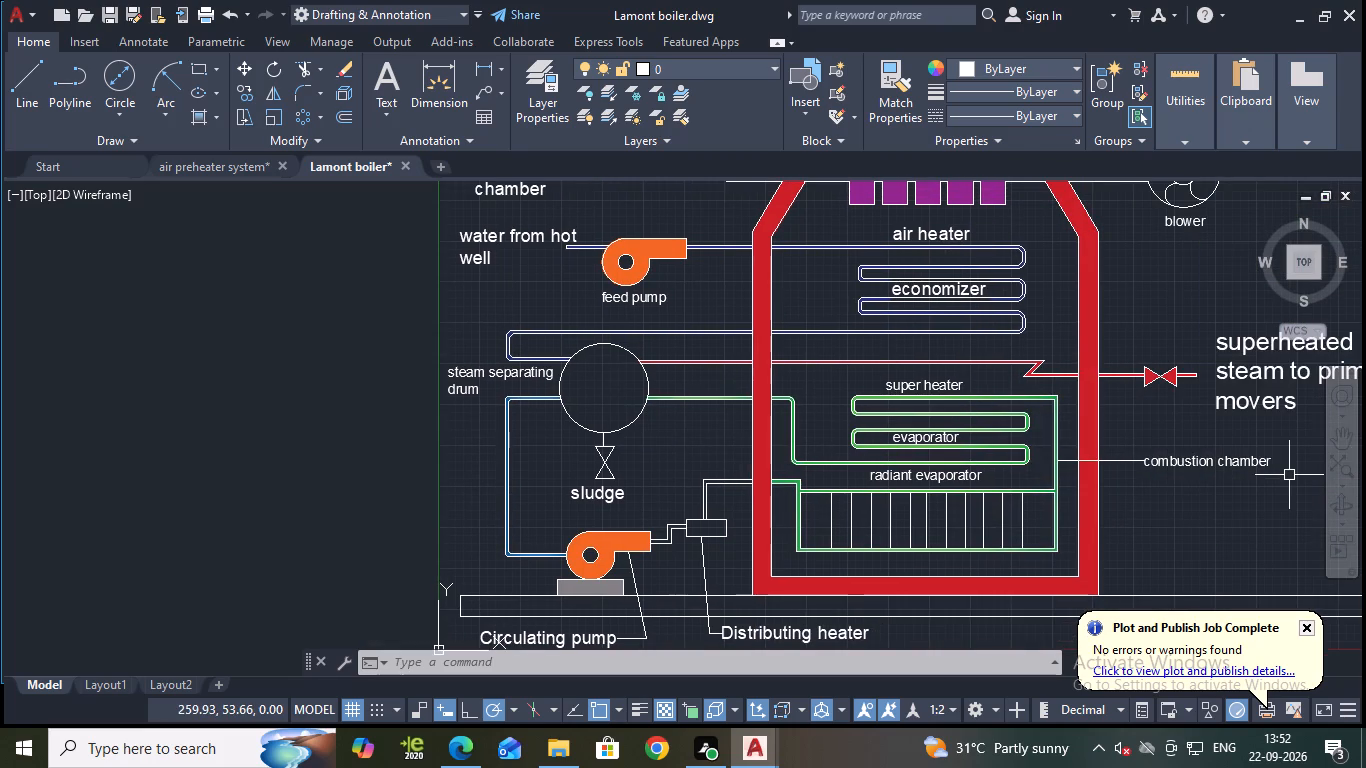
key("ctrl+s")
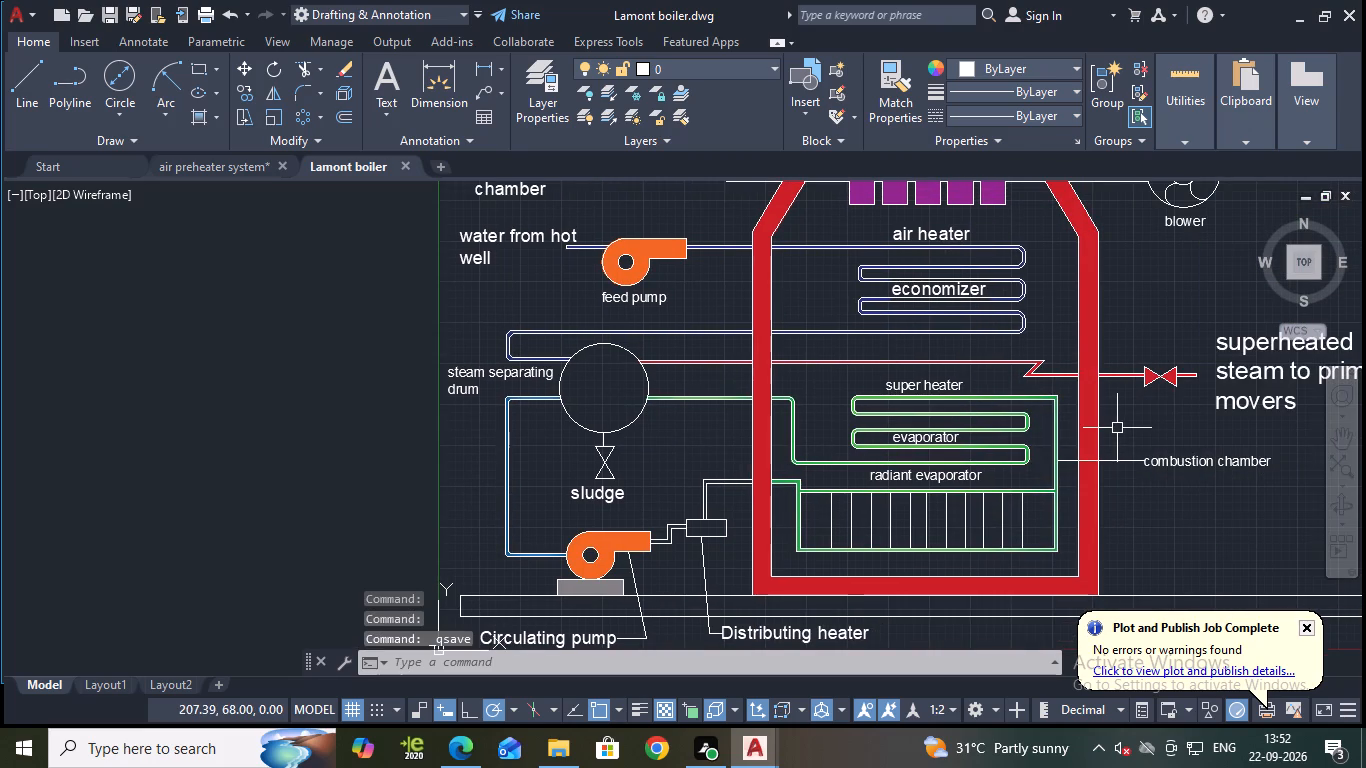
Fill the steam separating drum with a gradient of cyan and dark blue 41,49,137.
scroll(1042, 313, "up", 1)
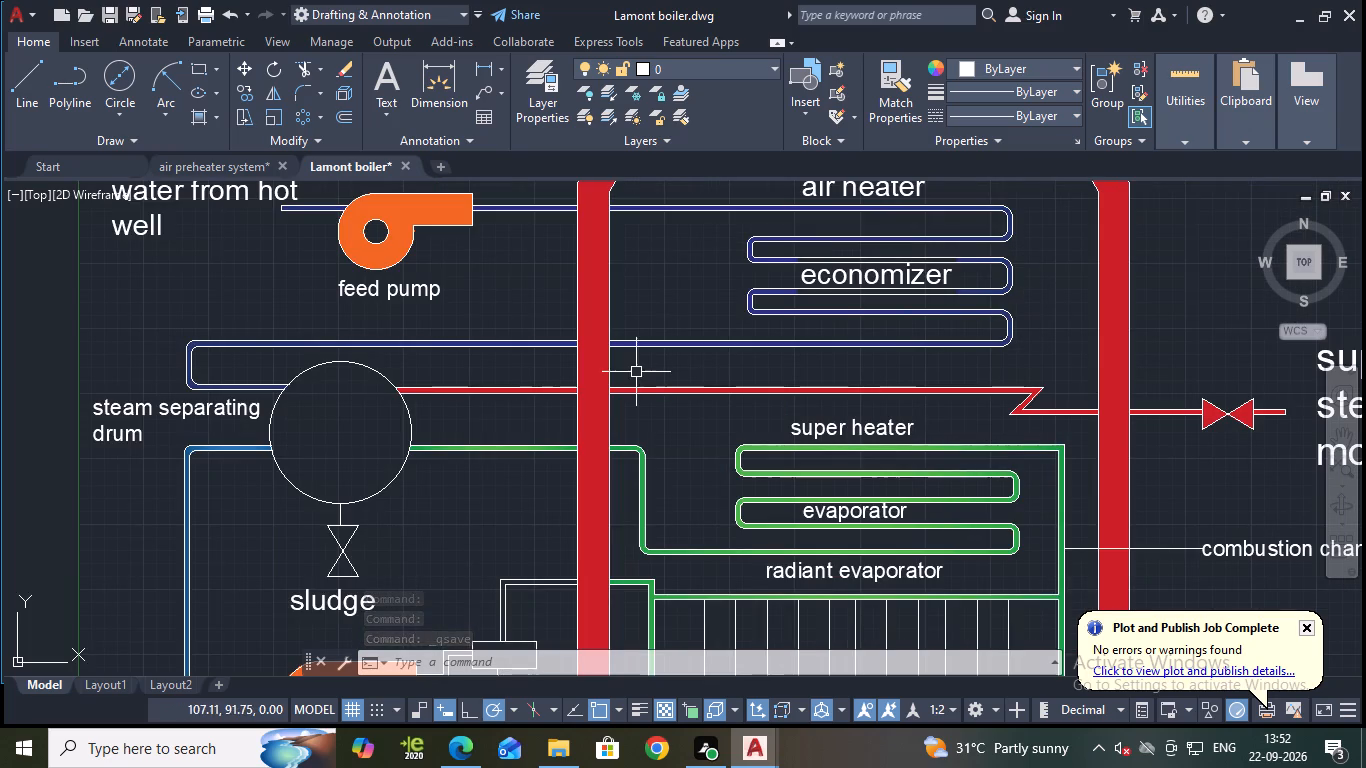
left_click(202, 125)
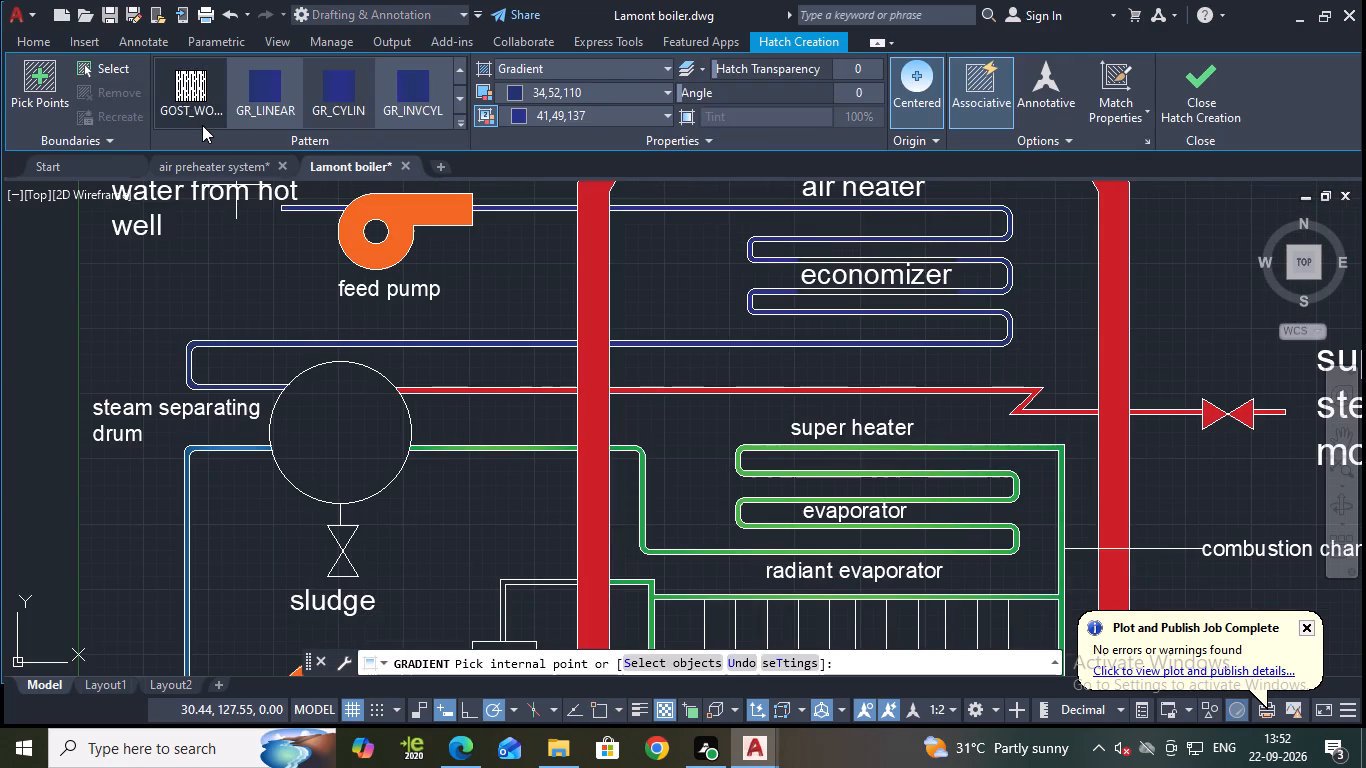
left_click(651, 108)
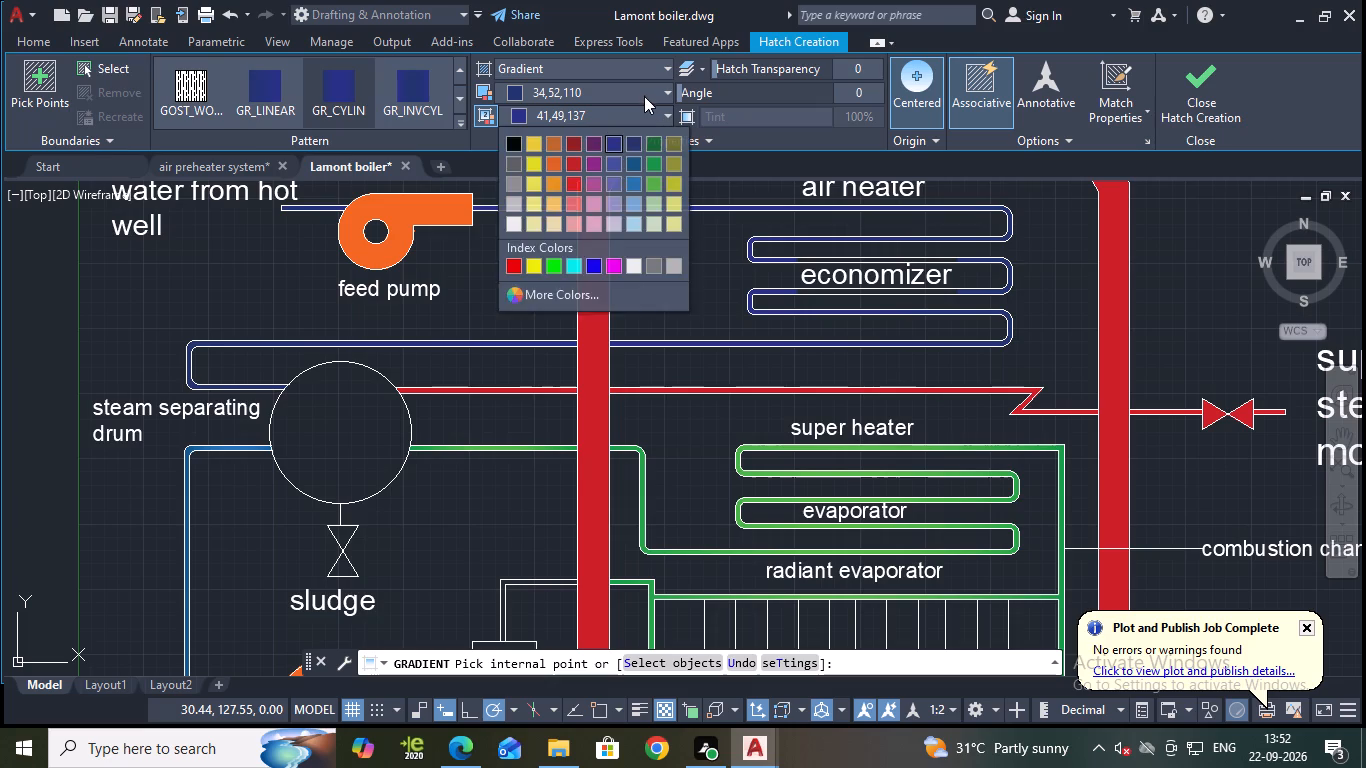
left_click(644, 95)
left_click(644, 93)
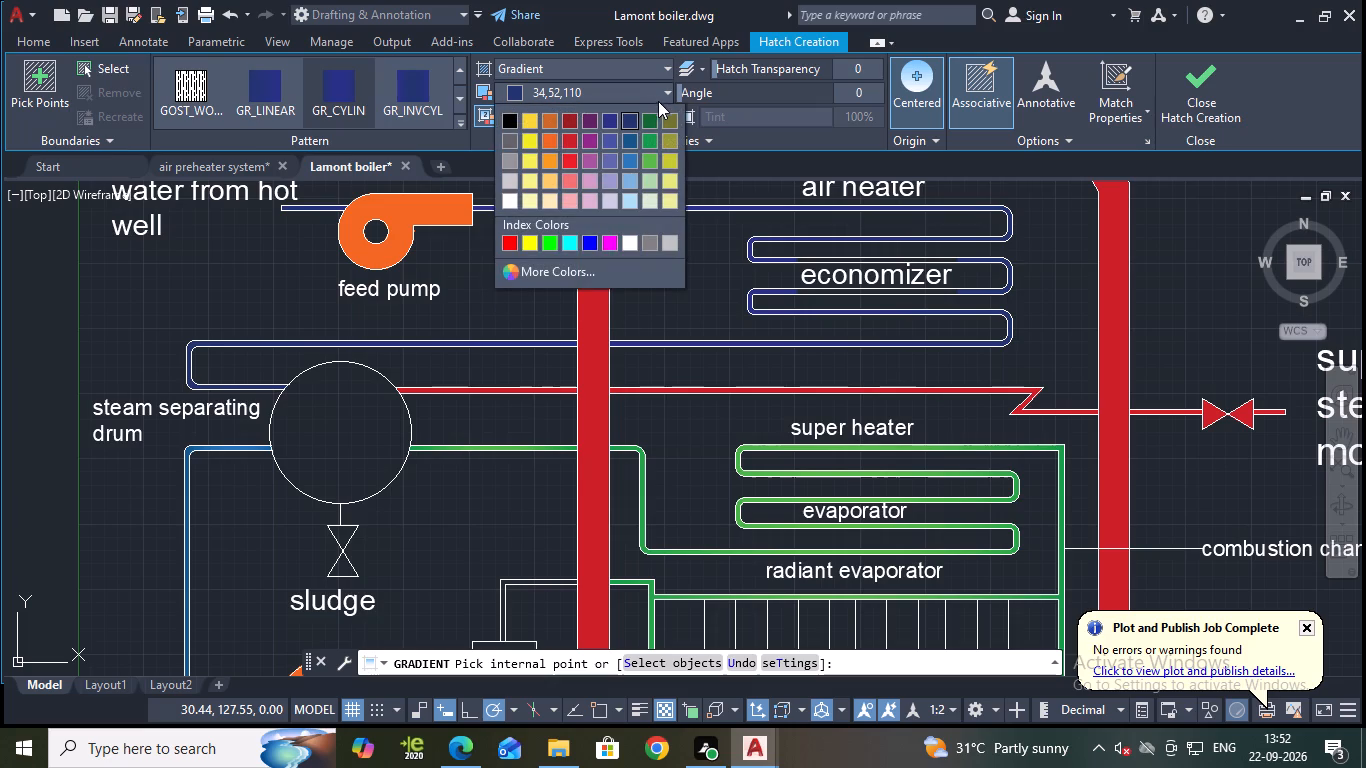
left_click(671, 88)
left_click(670, 92)
left_click(574, 246)
left_click(640, 107)
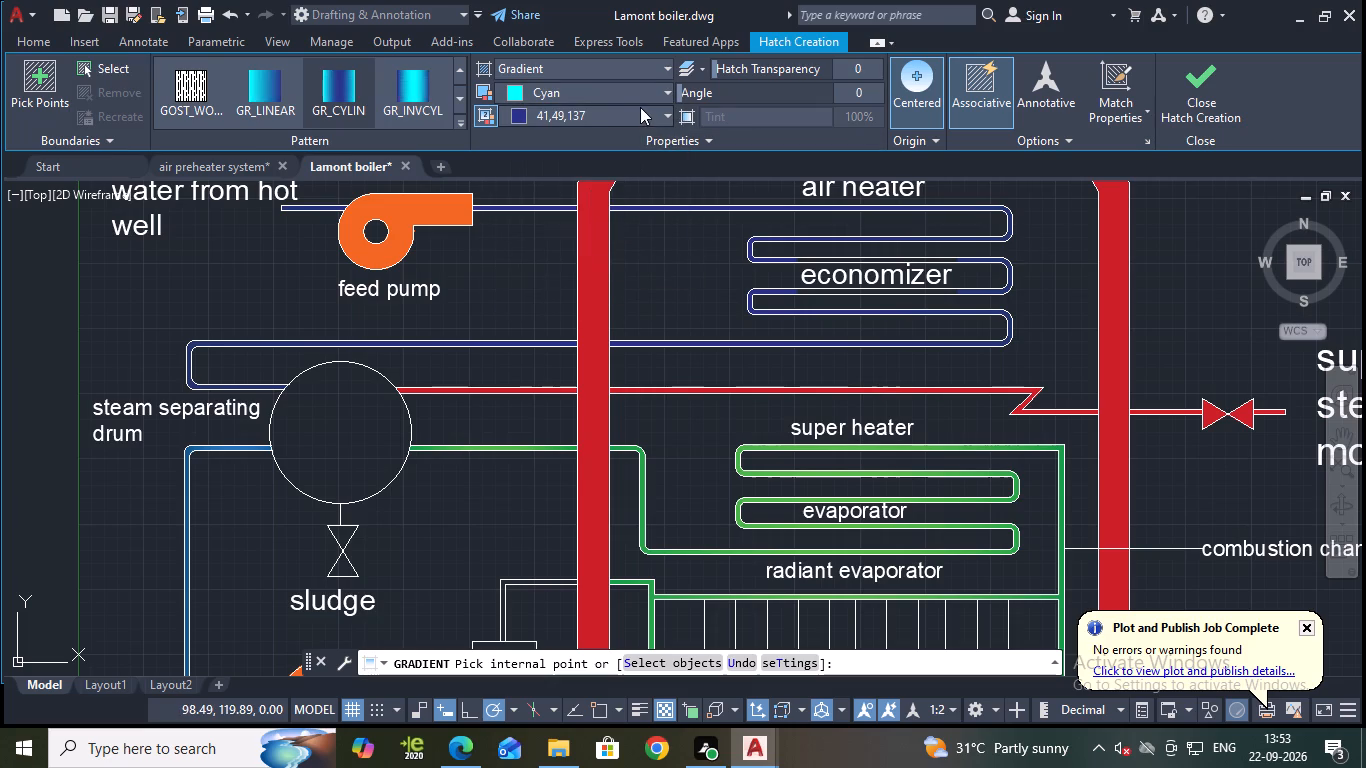
left_click(353, 434)
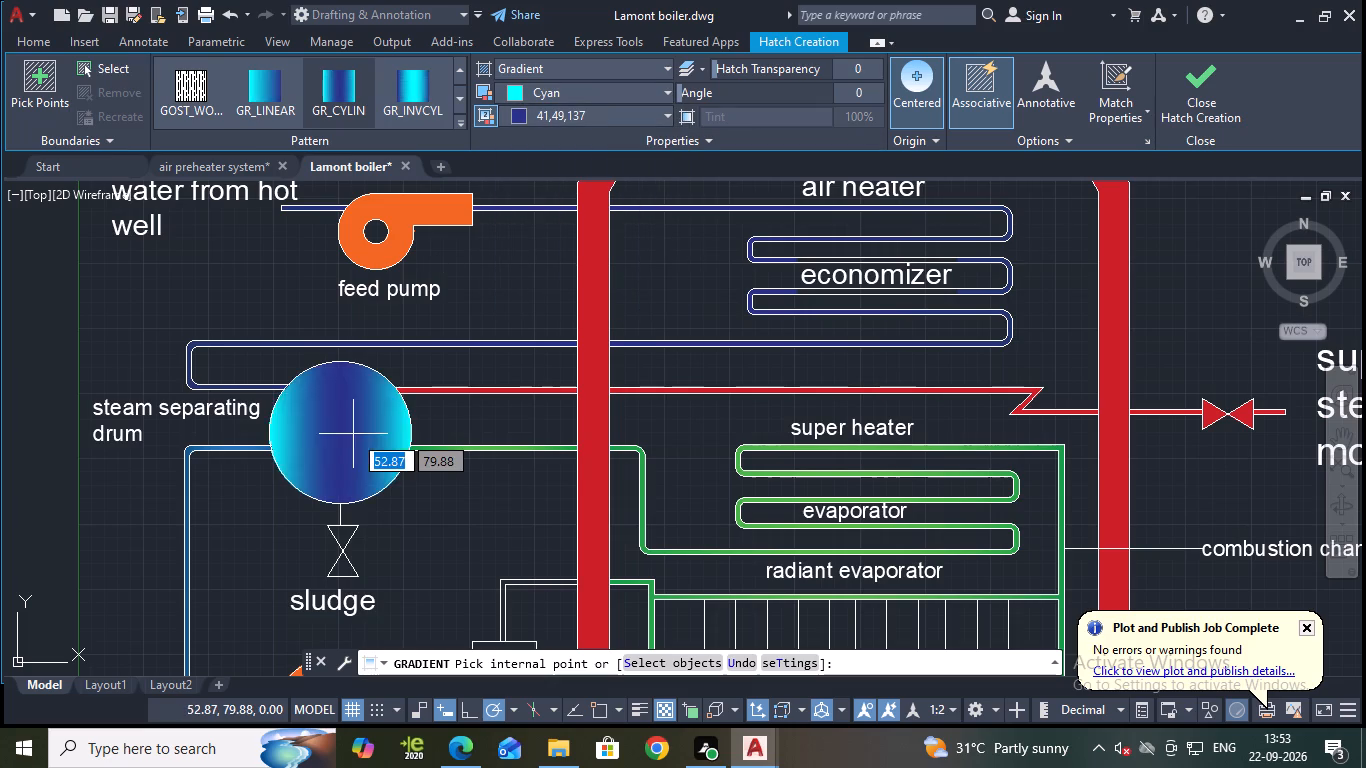
left_click(295, 439)
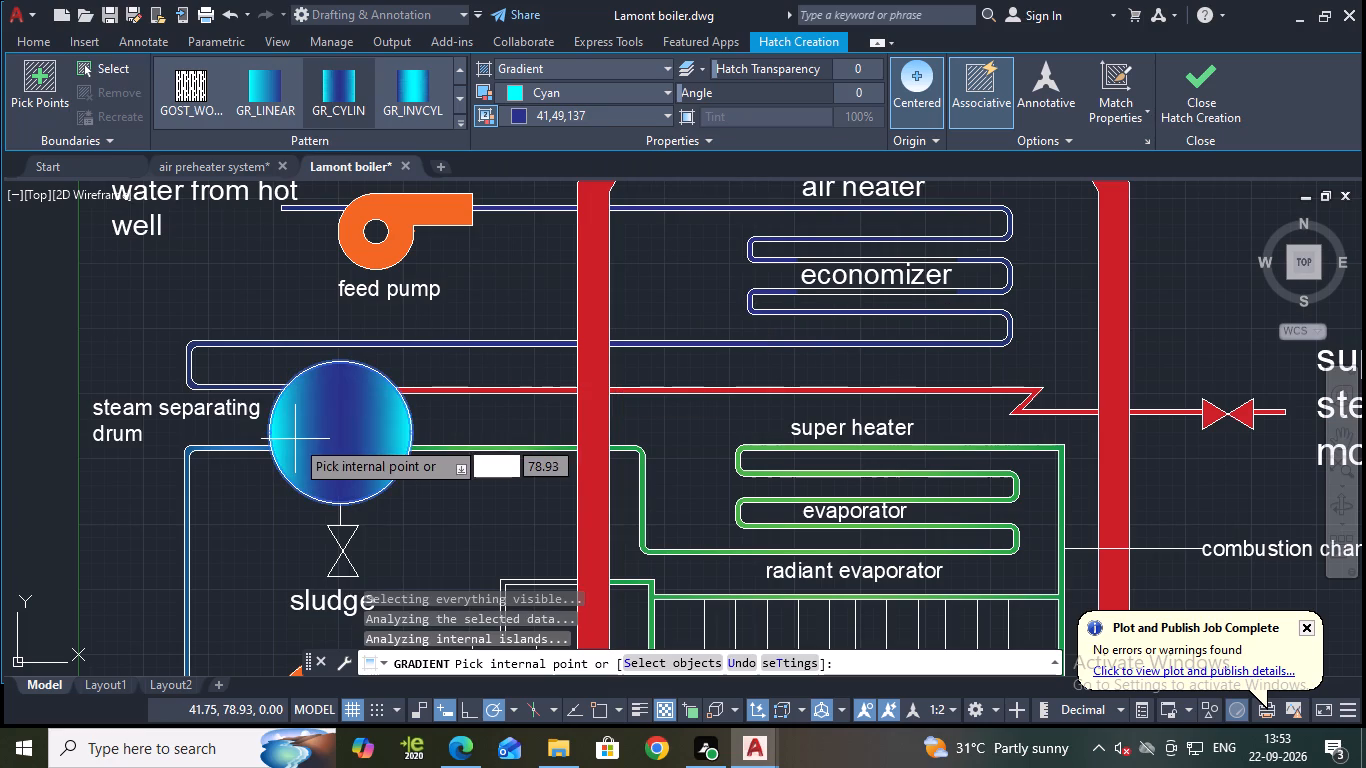
left_click(1218, 98)
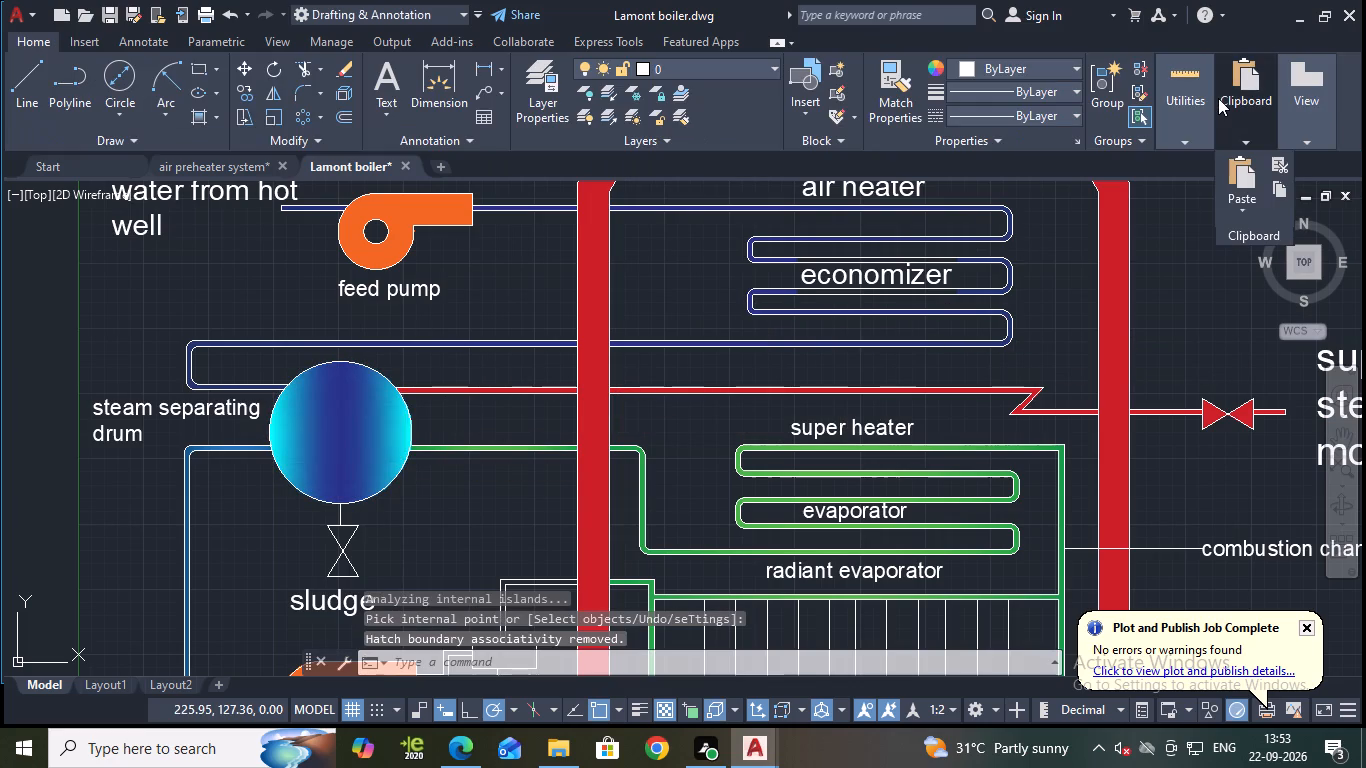
Save the Lamont boiler drawing.
scroll(1218, 98, "down", 3)
scroll(1251, 291, "down", 1)
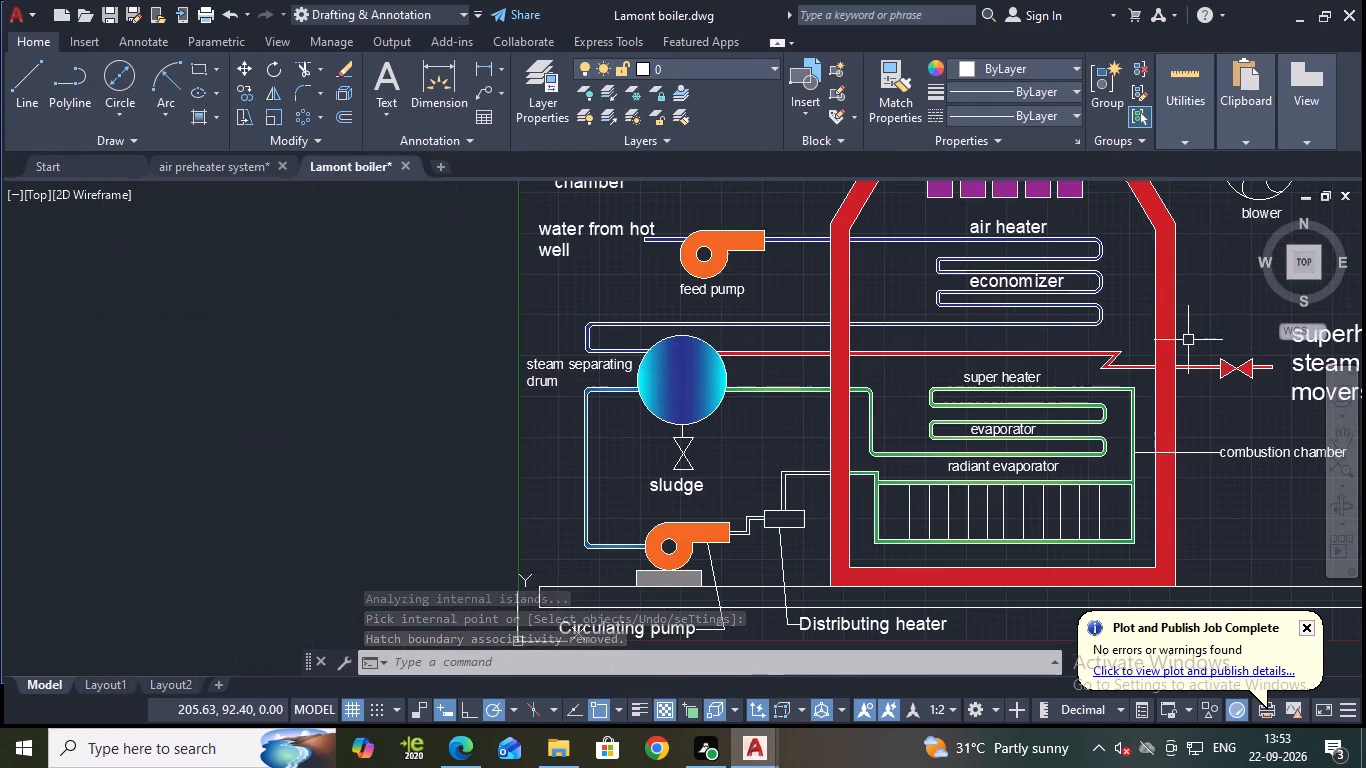
middle_click_drag(1197, 312, 985, 384)
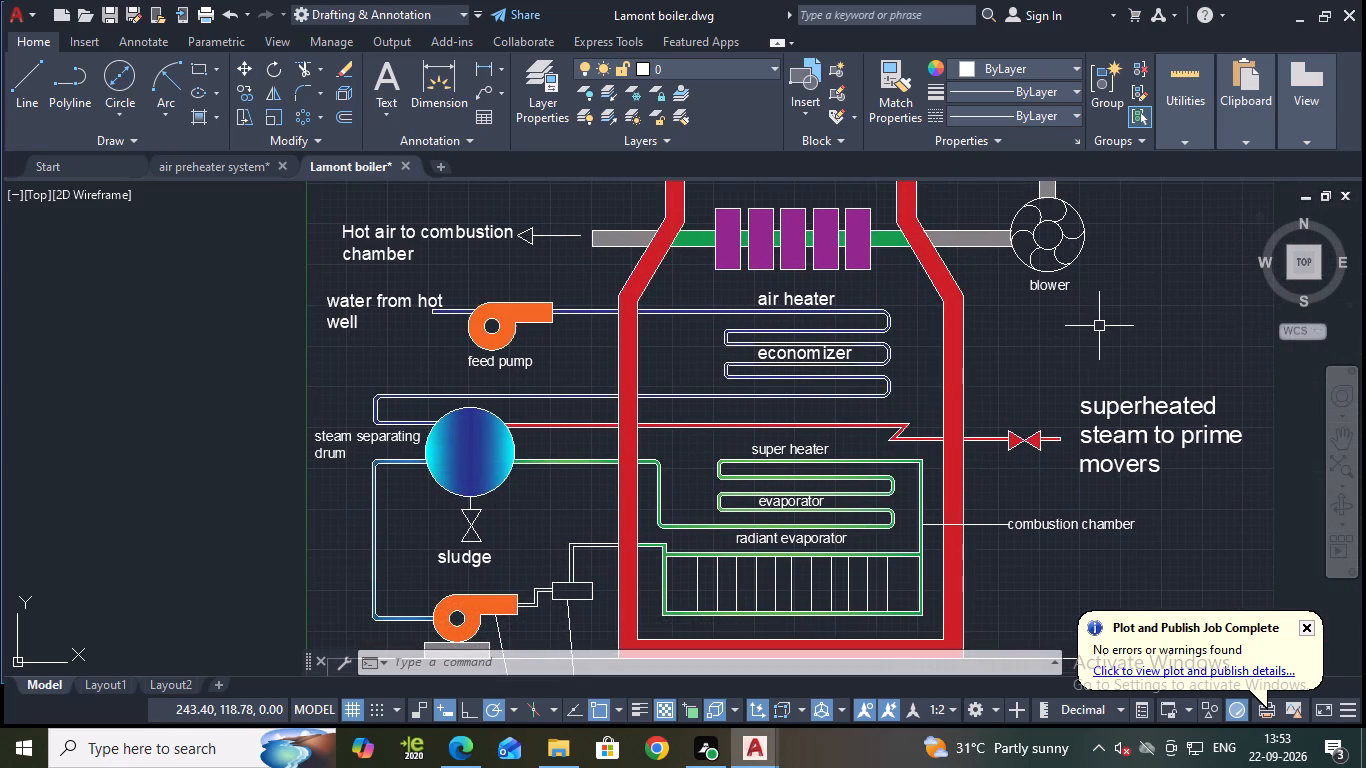
key("ctrl+s")
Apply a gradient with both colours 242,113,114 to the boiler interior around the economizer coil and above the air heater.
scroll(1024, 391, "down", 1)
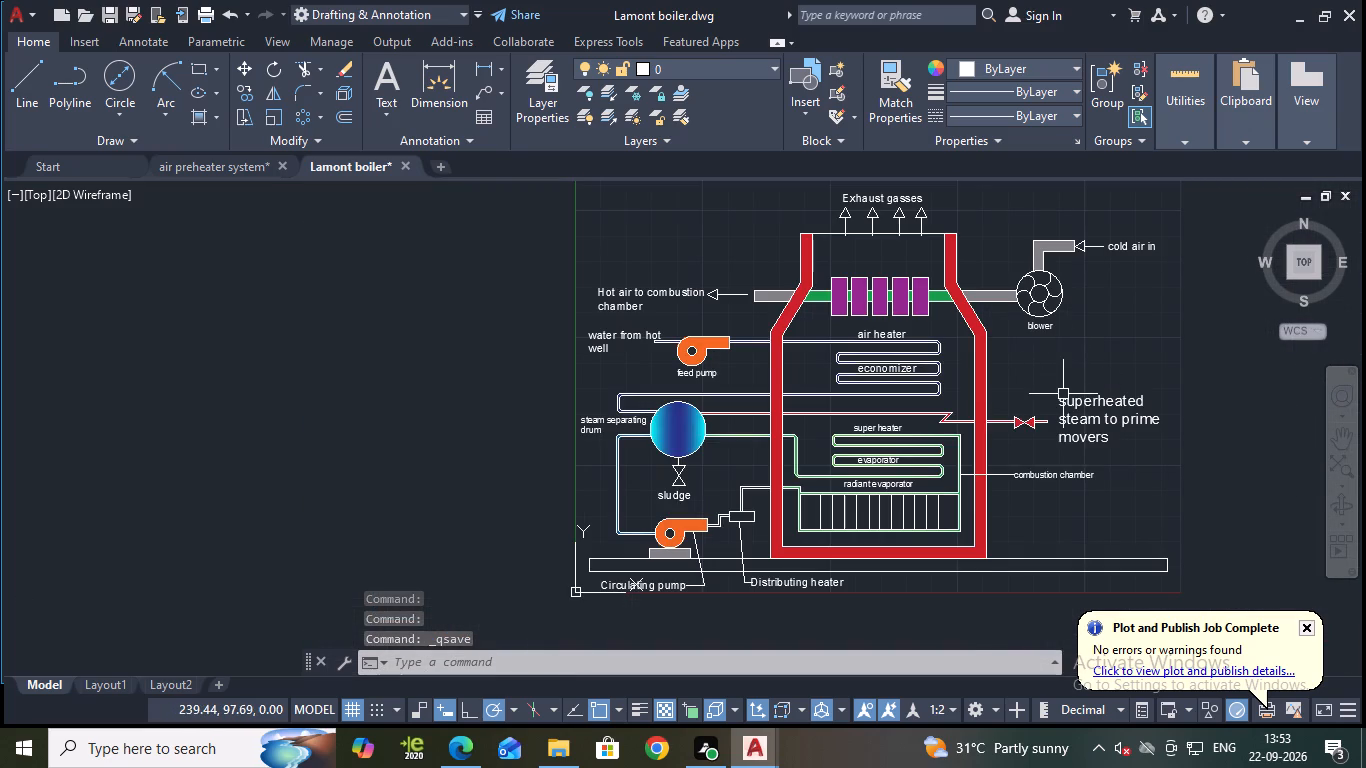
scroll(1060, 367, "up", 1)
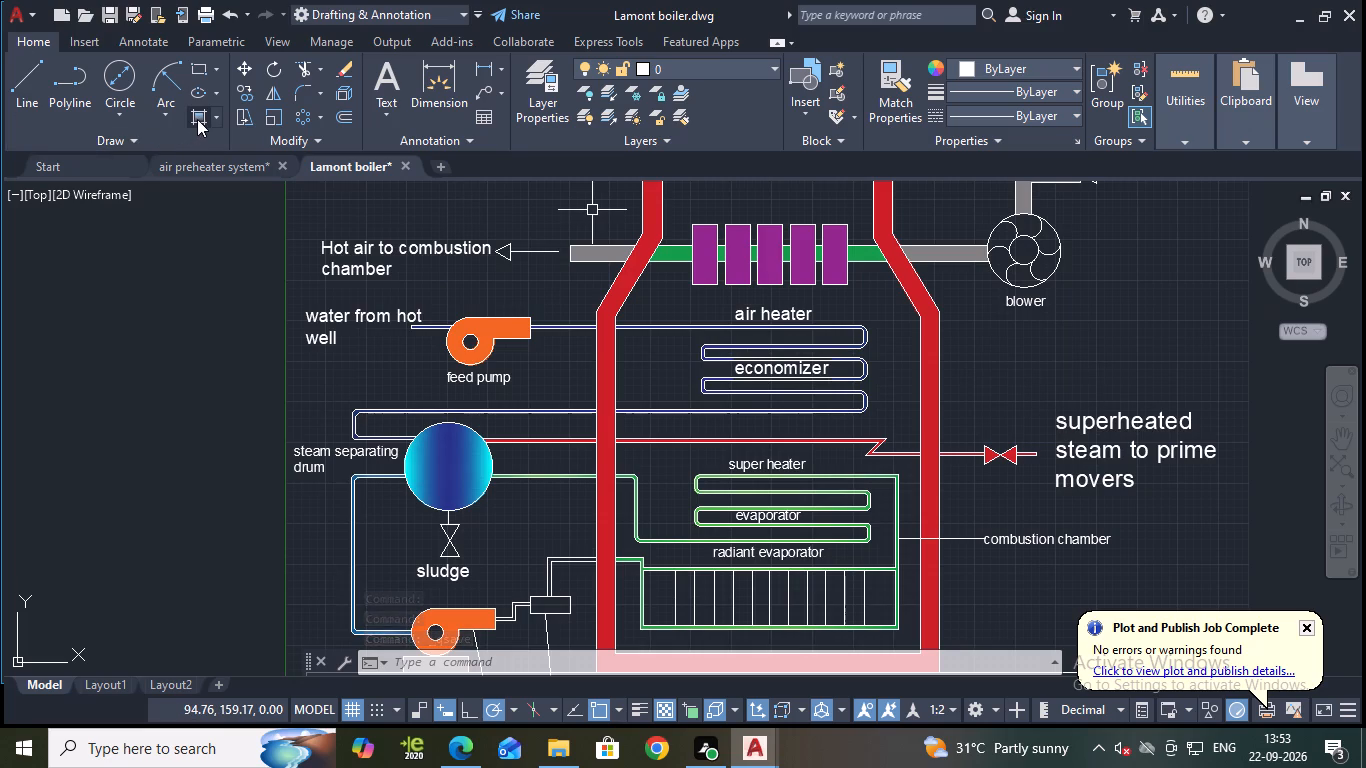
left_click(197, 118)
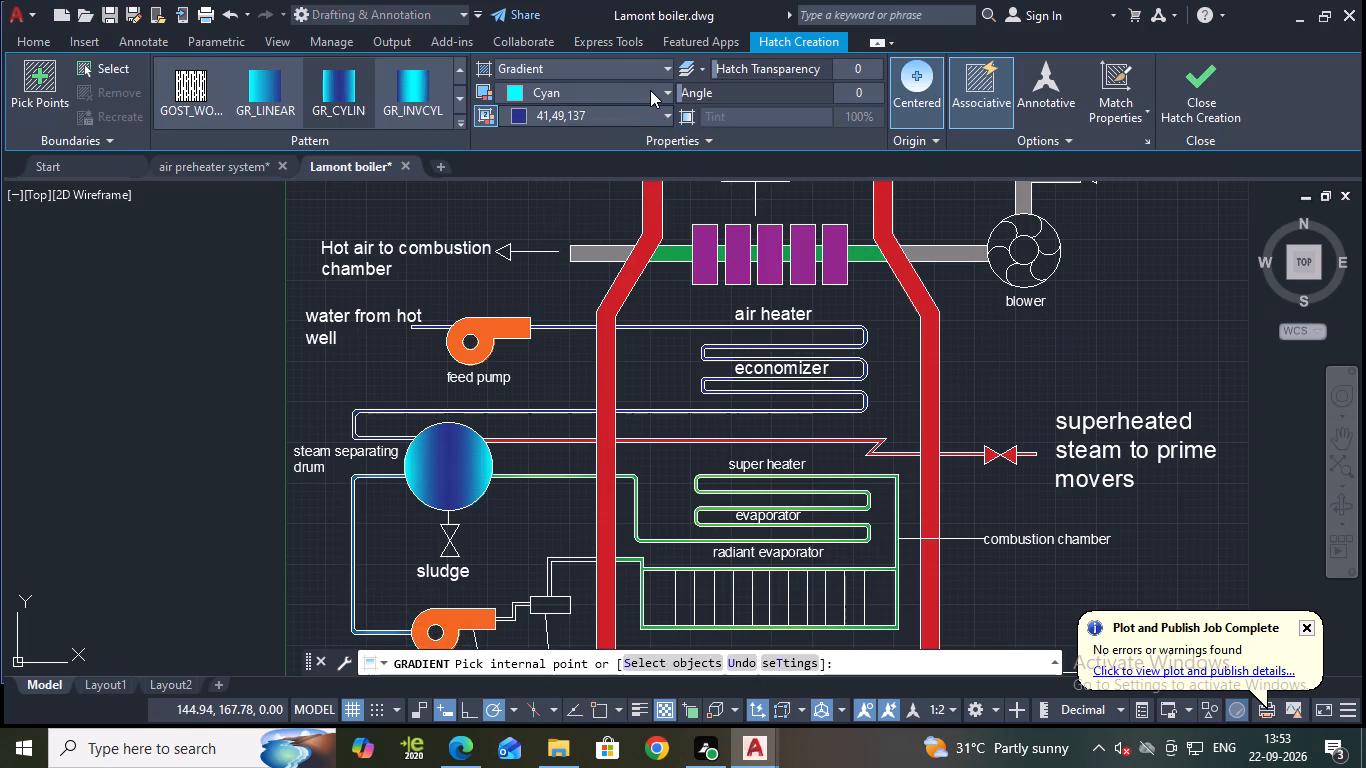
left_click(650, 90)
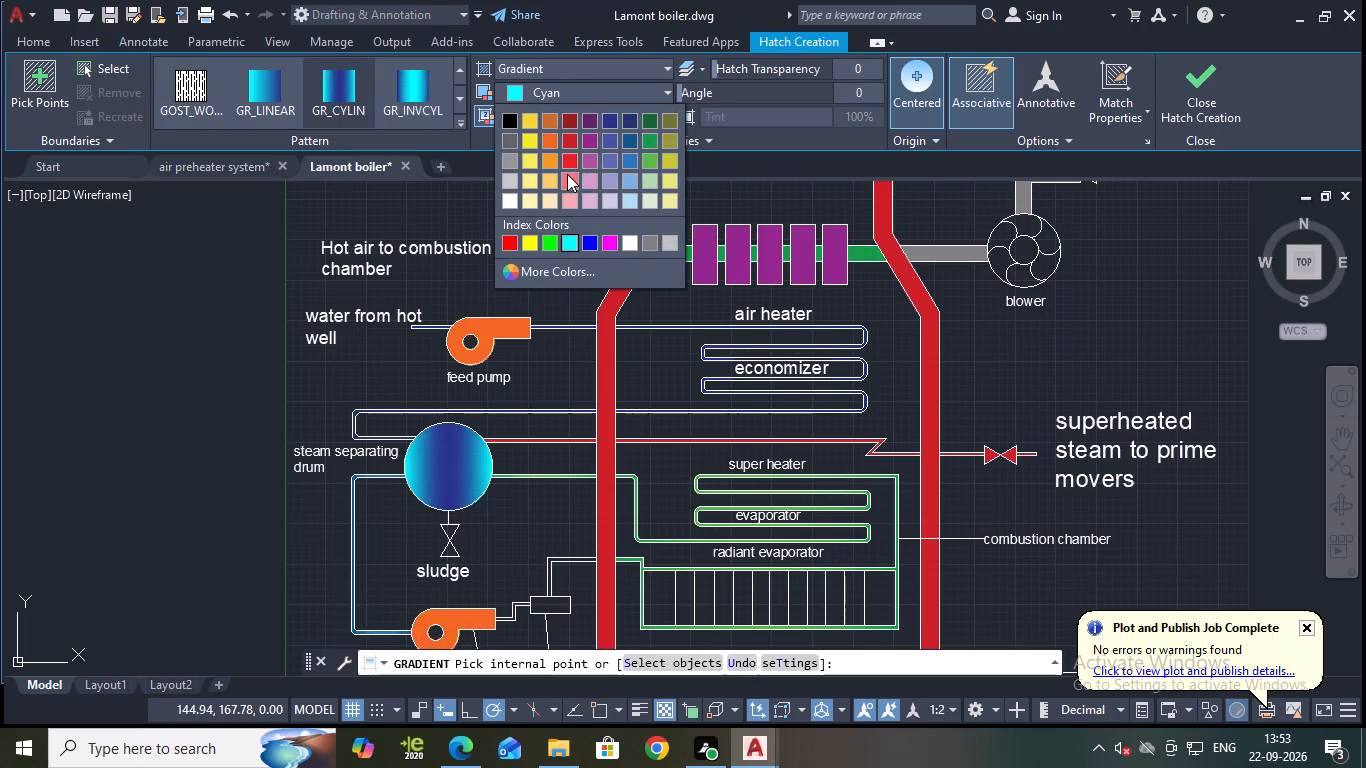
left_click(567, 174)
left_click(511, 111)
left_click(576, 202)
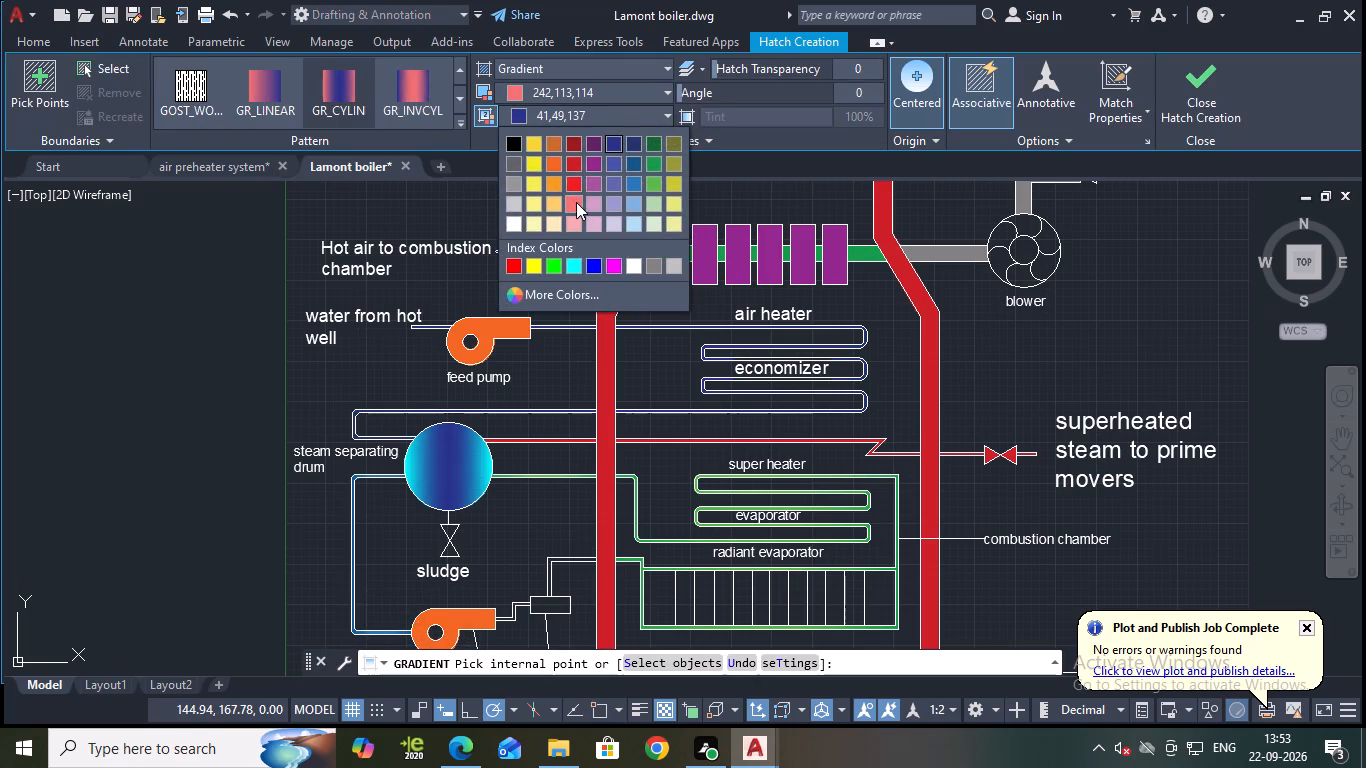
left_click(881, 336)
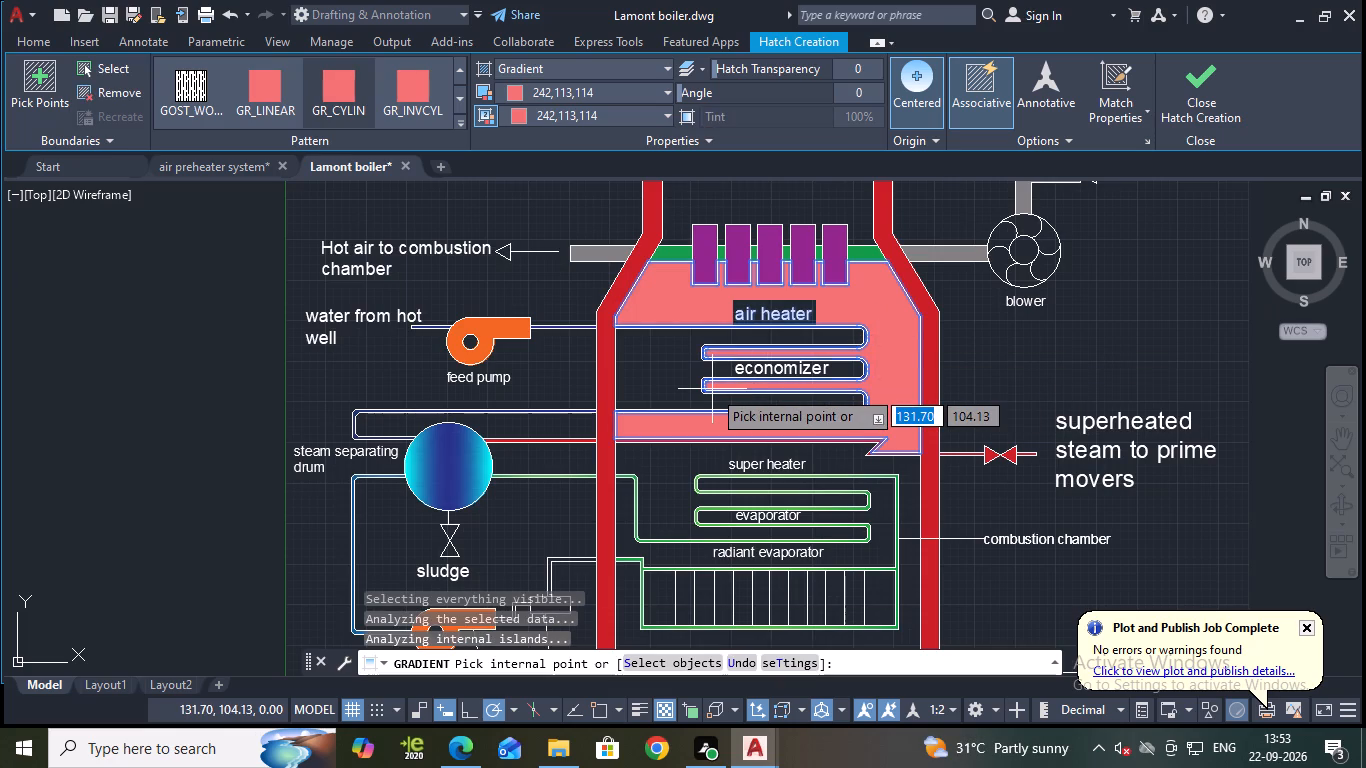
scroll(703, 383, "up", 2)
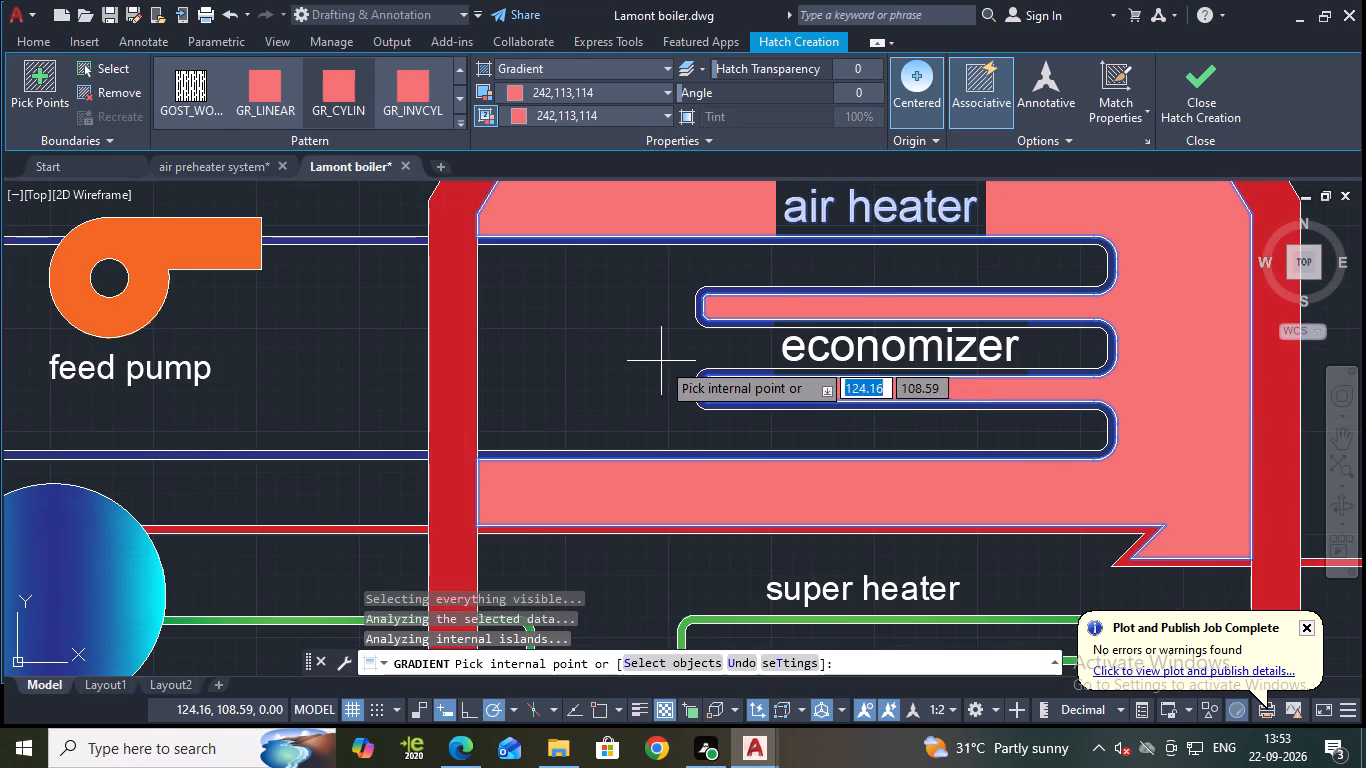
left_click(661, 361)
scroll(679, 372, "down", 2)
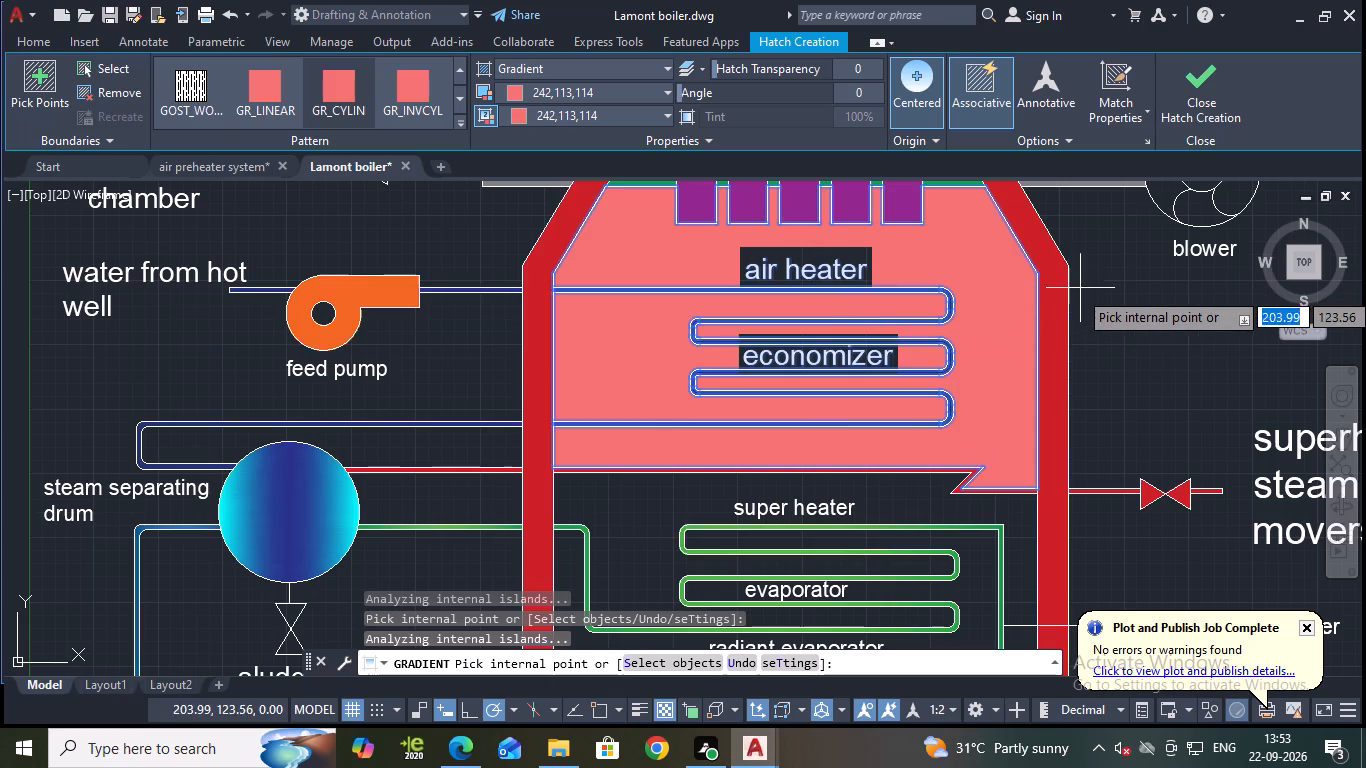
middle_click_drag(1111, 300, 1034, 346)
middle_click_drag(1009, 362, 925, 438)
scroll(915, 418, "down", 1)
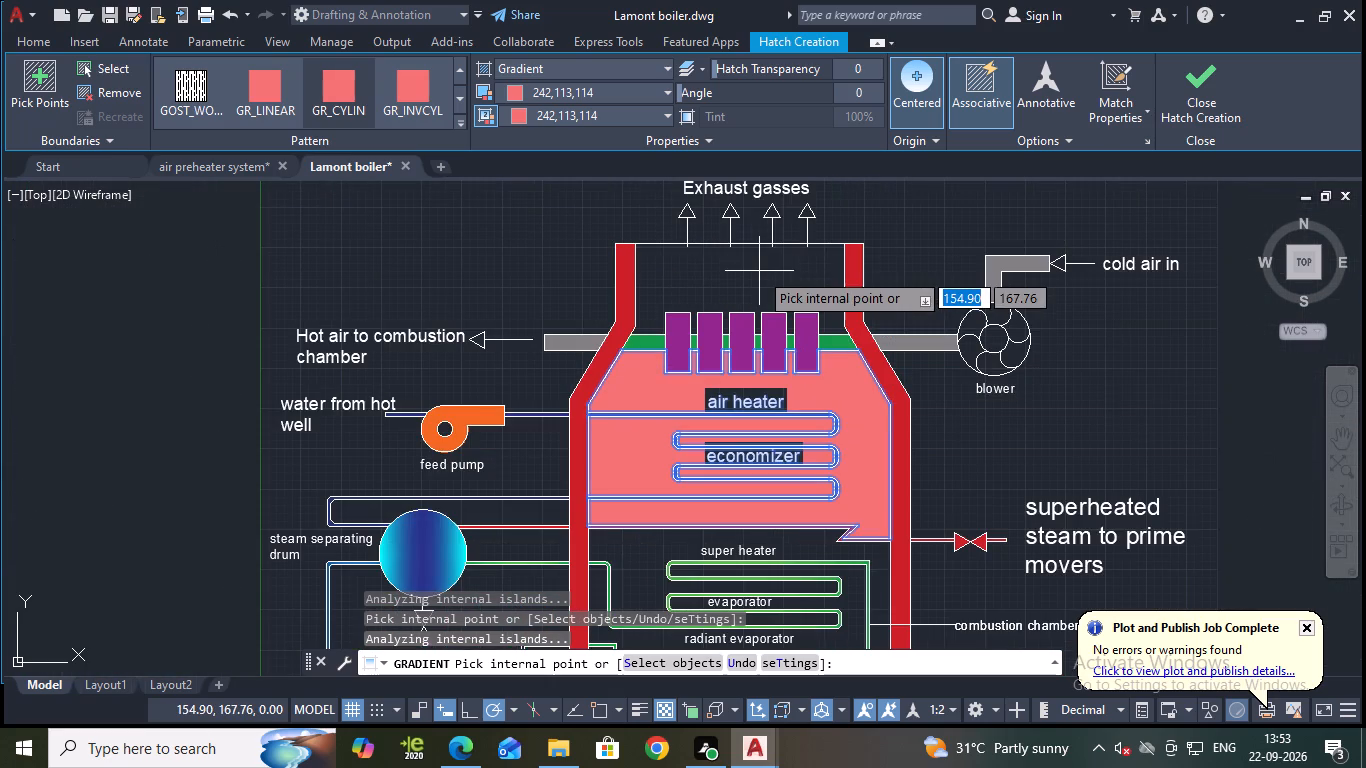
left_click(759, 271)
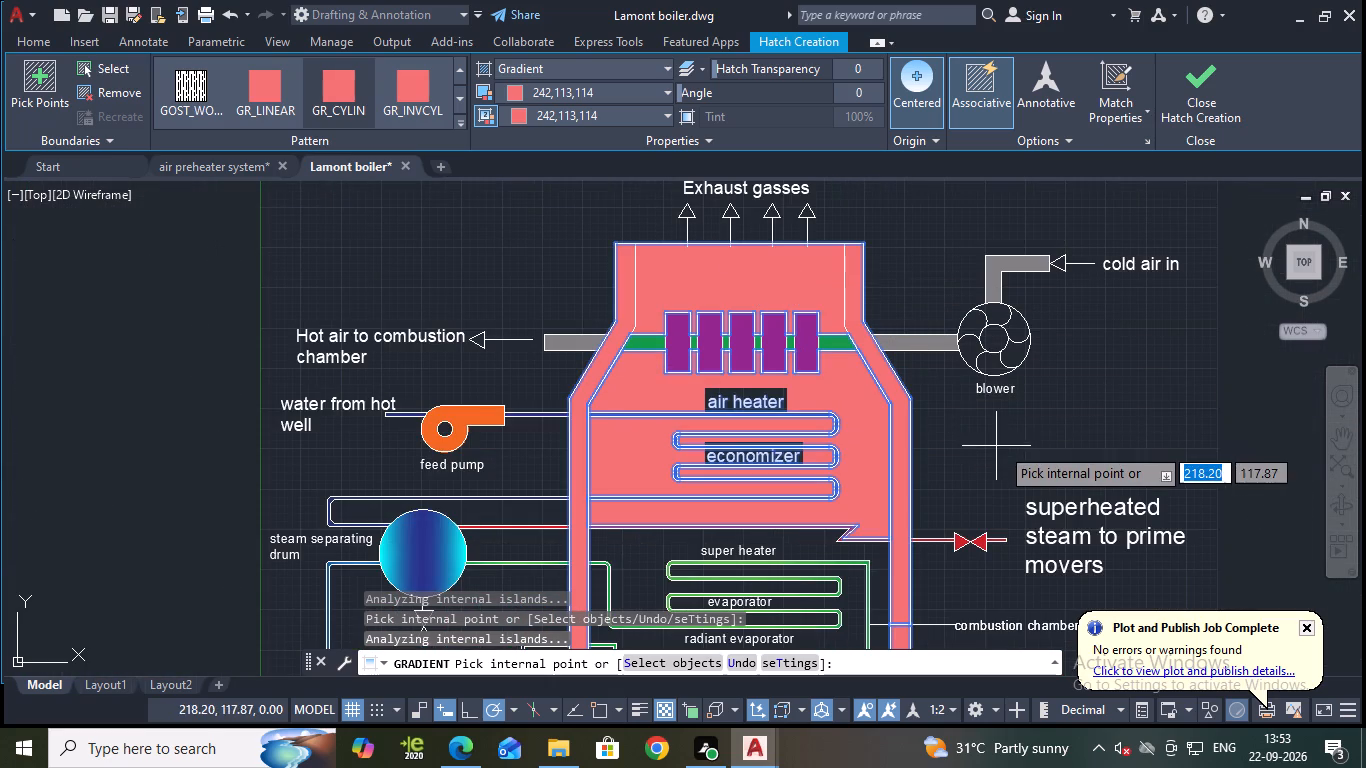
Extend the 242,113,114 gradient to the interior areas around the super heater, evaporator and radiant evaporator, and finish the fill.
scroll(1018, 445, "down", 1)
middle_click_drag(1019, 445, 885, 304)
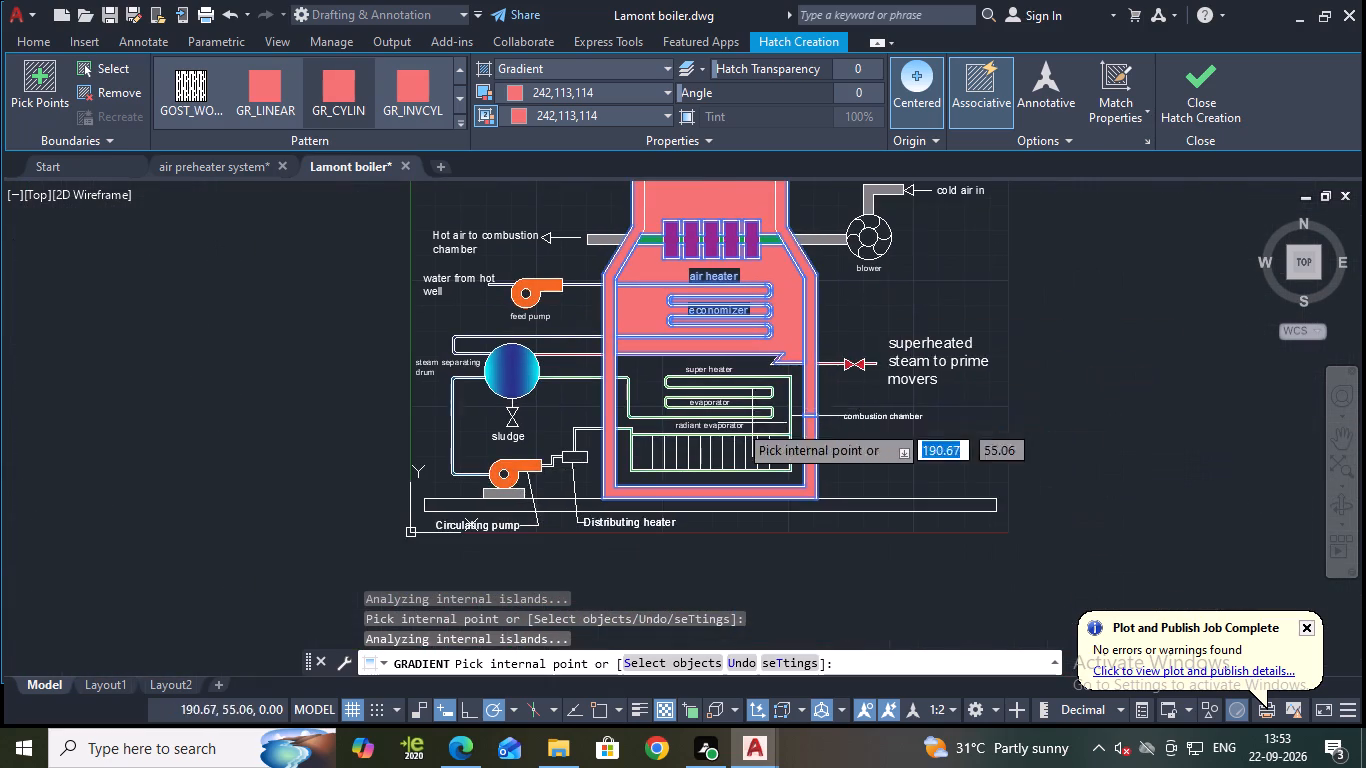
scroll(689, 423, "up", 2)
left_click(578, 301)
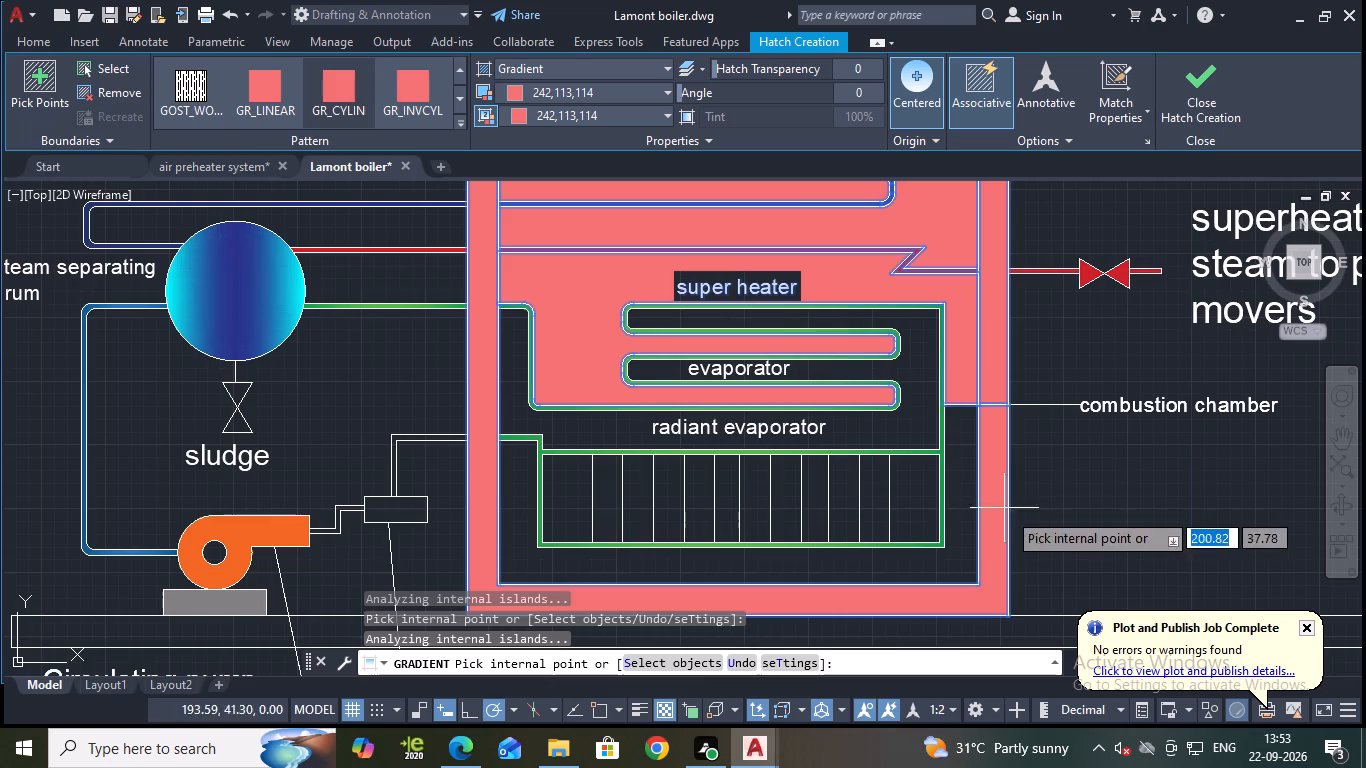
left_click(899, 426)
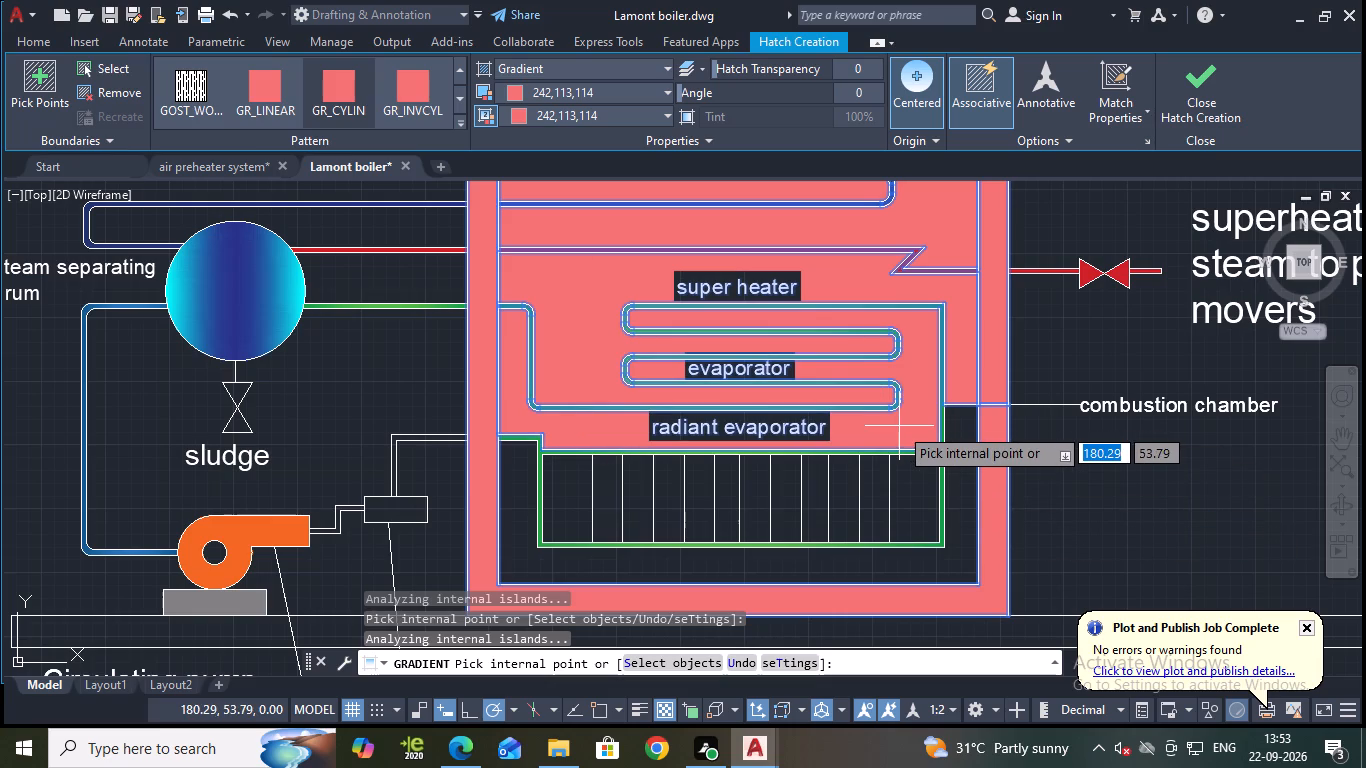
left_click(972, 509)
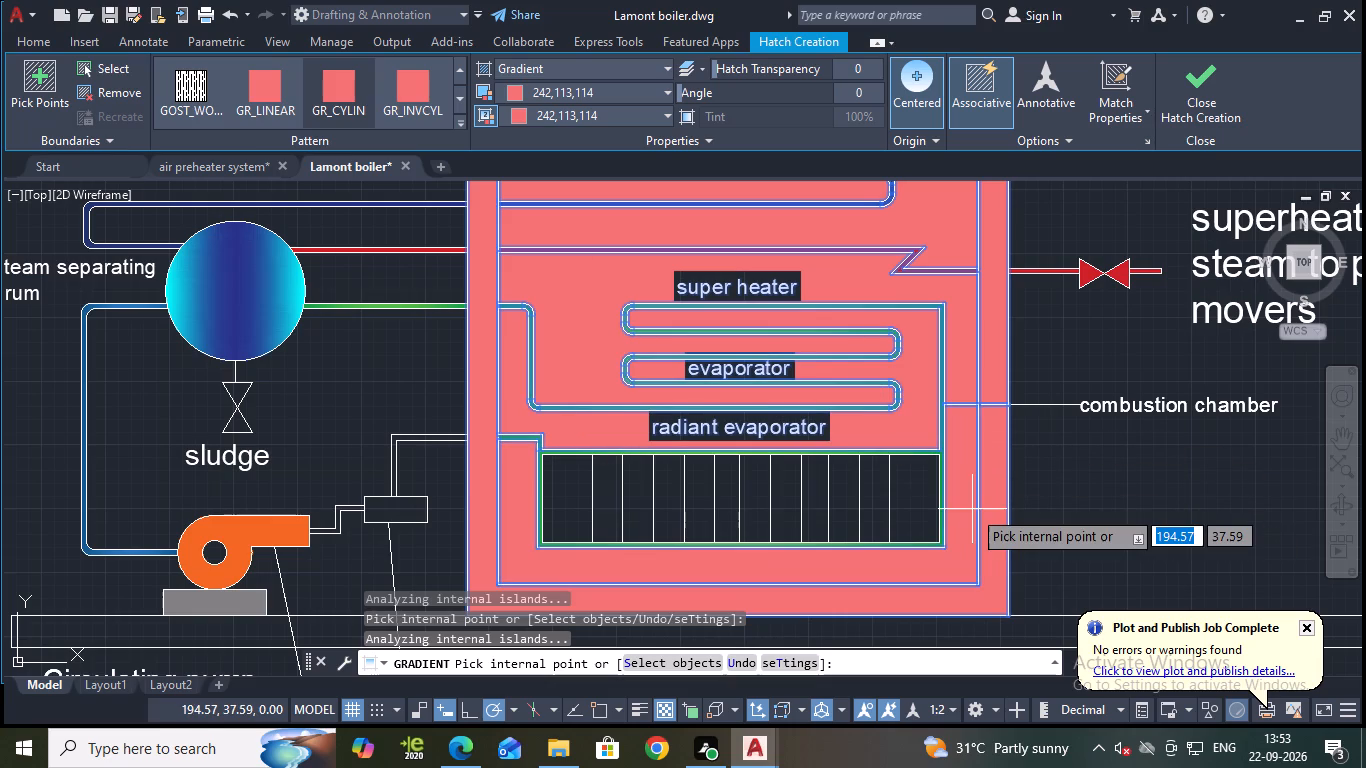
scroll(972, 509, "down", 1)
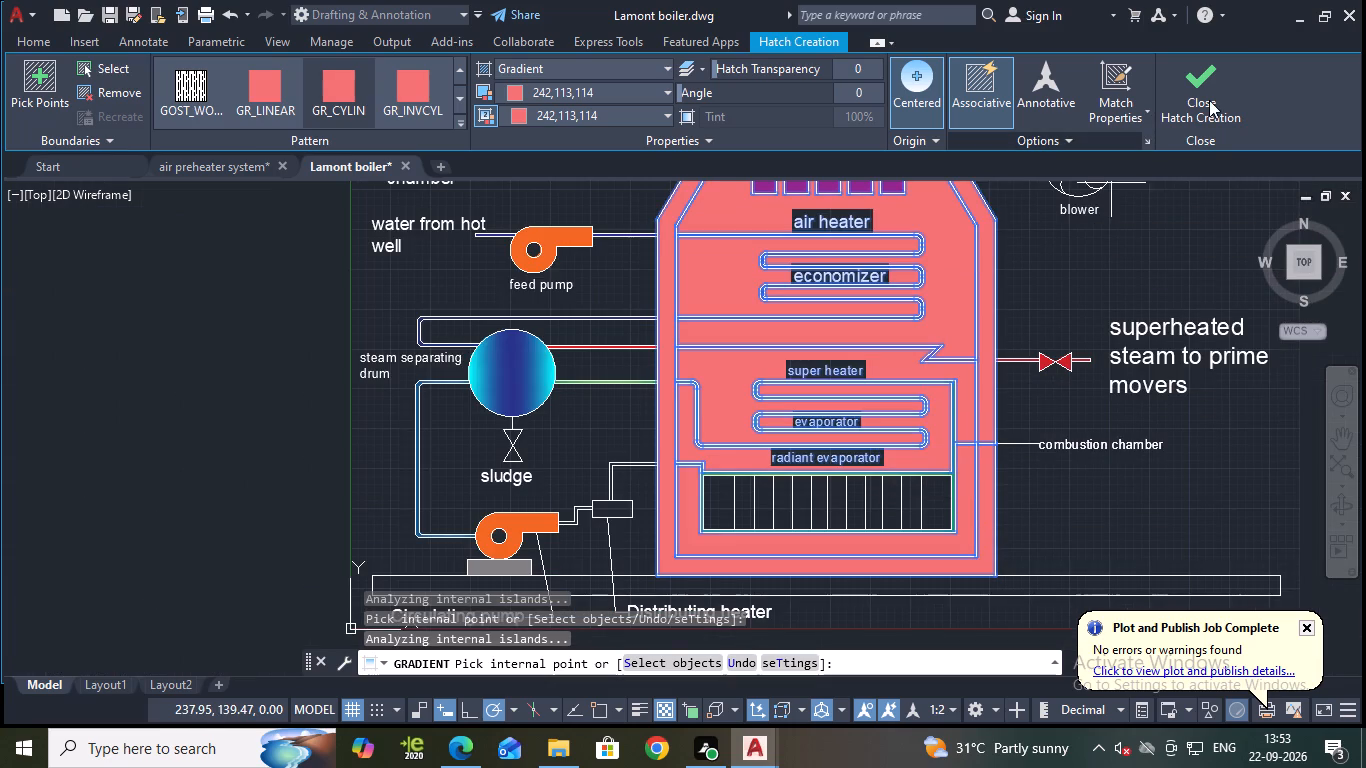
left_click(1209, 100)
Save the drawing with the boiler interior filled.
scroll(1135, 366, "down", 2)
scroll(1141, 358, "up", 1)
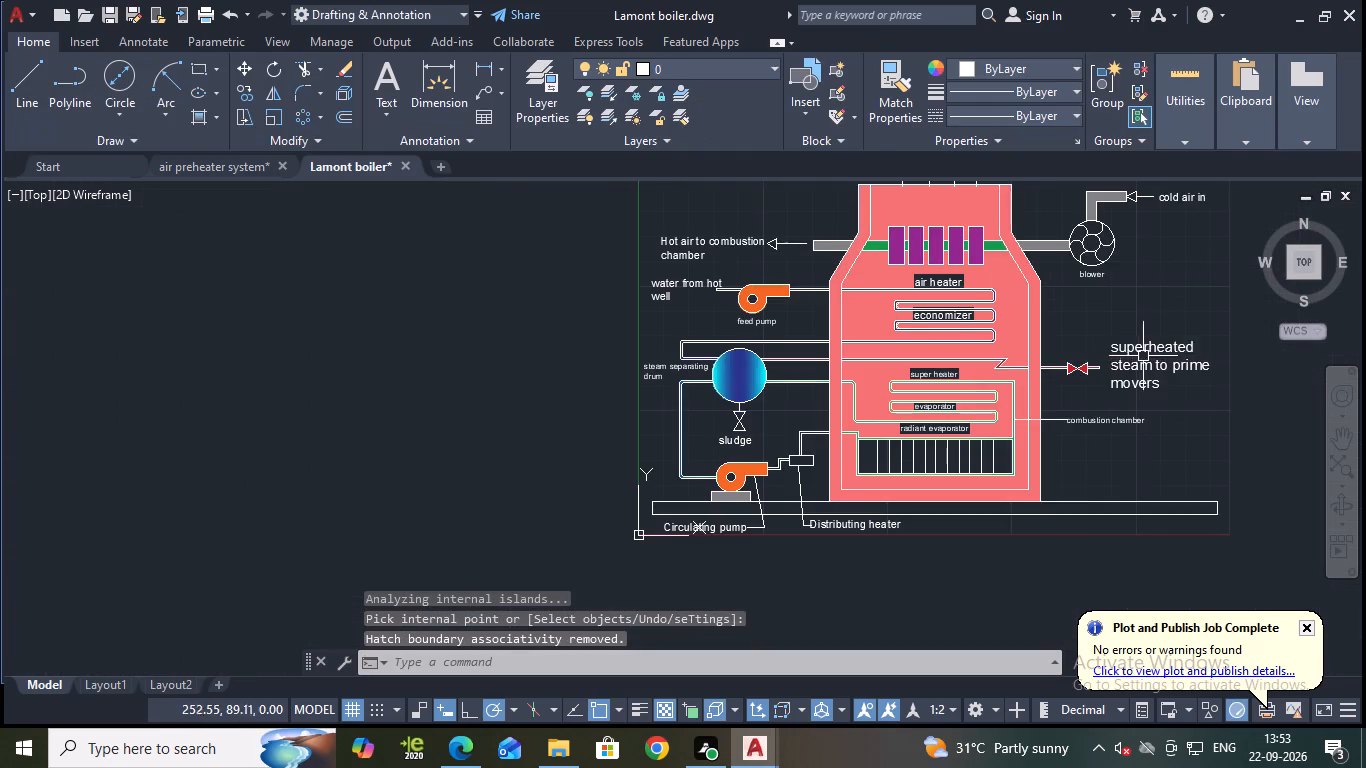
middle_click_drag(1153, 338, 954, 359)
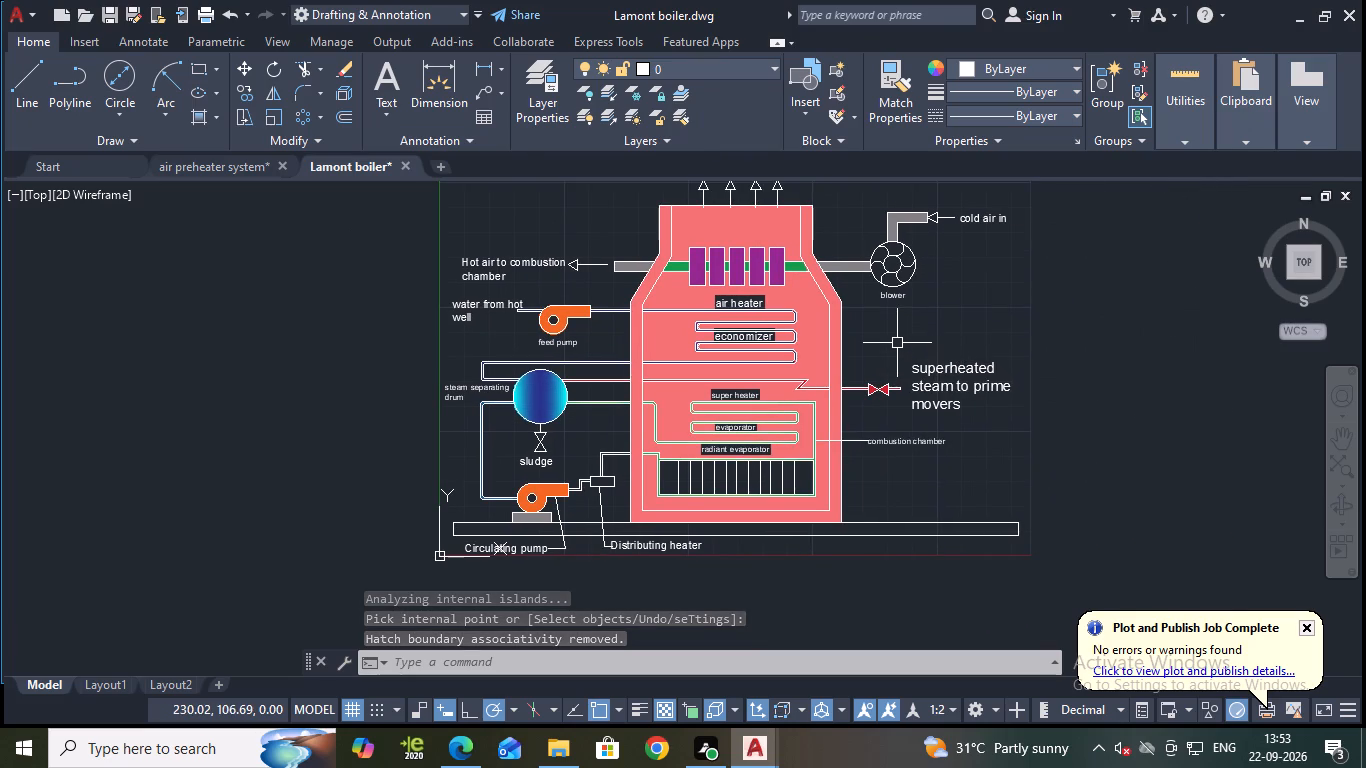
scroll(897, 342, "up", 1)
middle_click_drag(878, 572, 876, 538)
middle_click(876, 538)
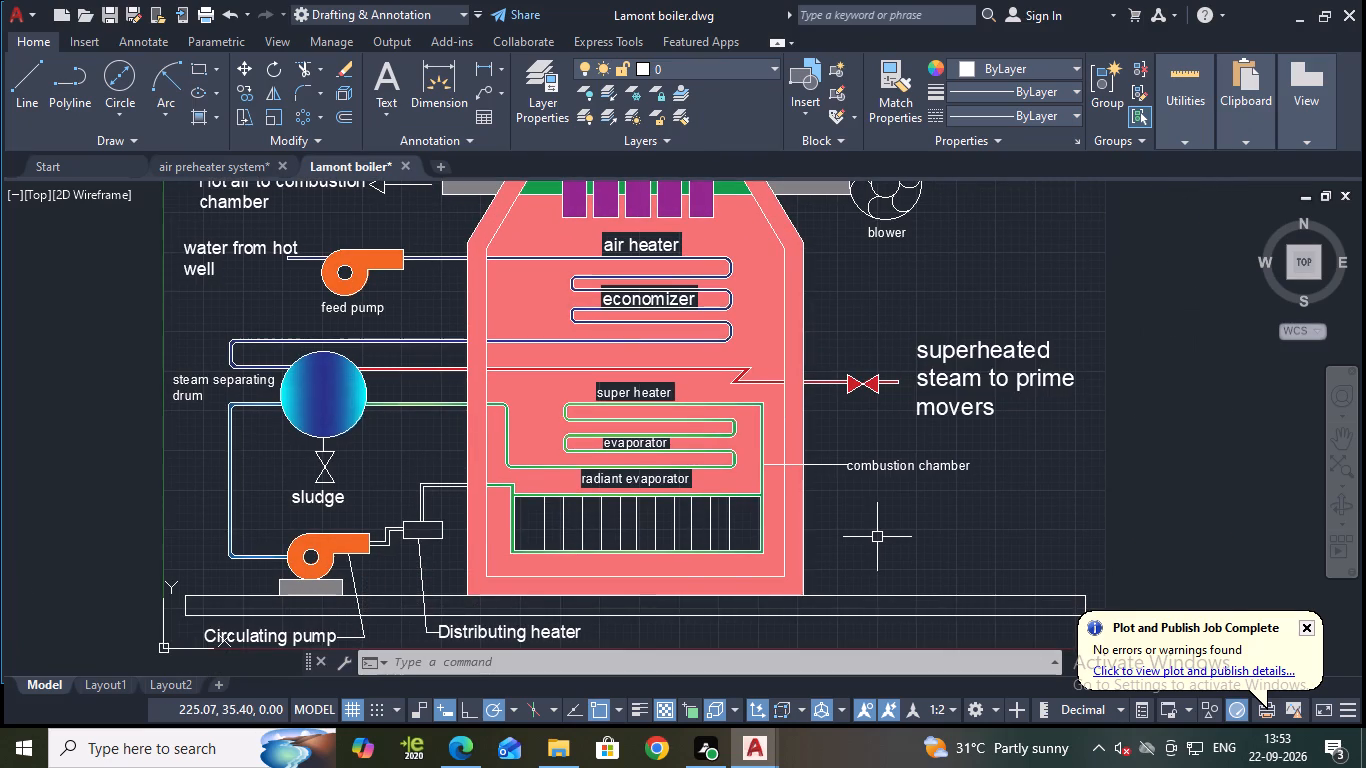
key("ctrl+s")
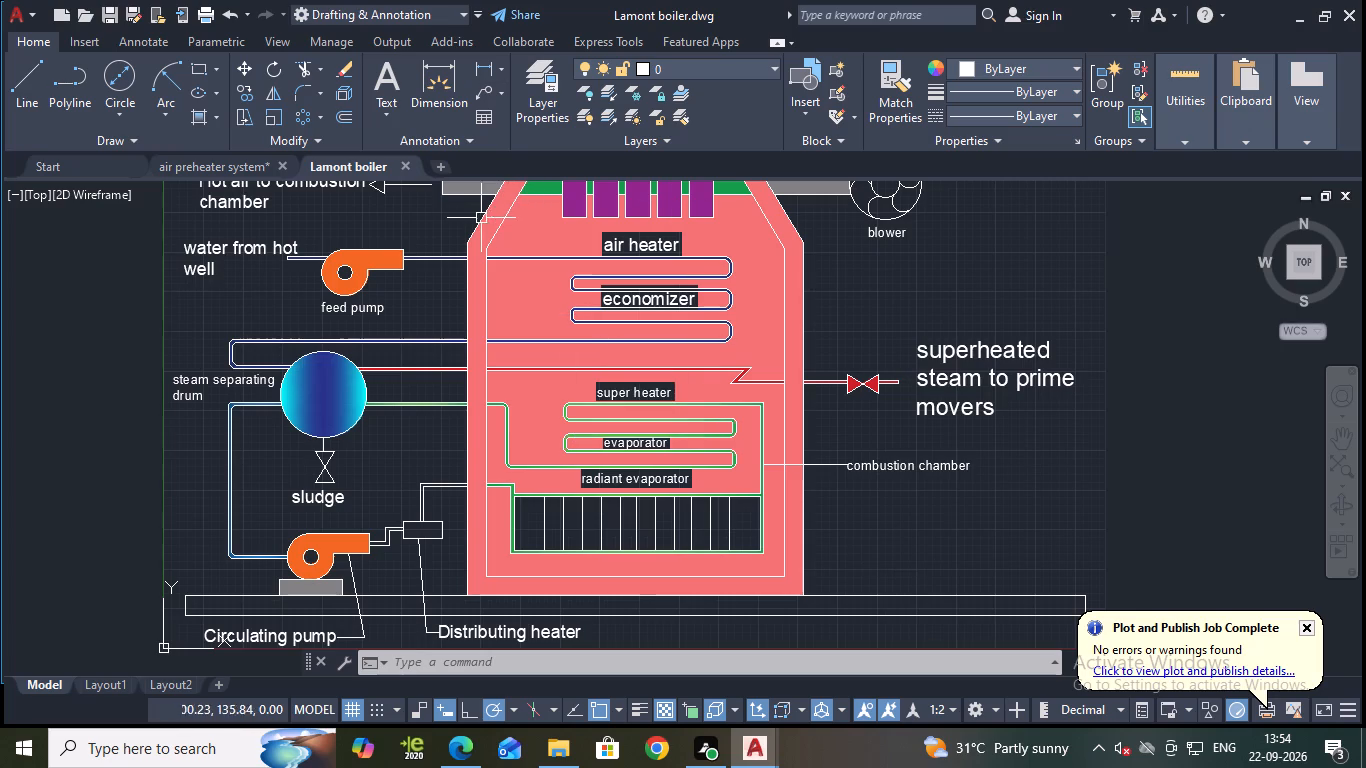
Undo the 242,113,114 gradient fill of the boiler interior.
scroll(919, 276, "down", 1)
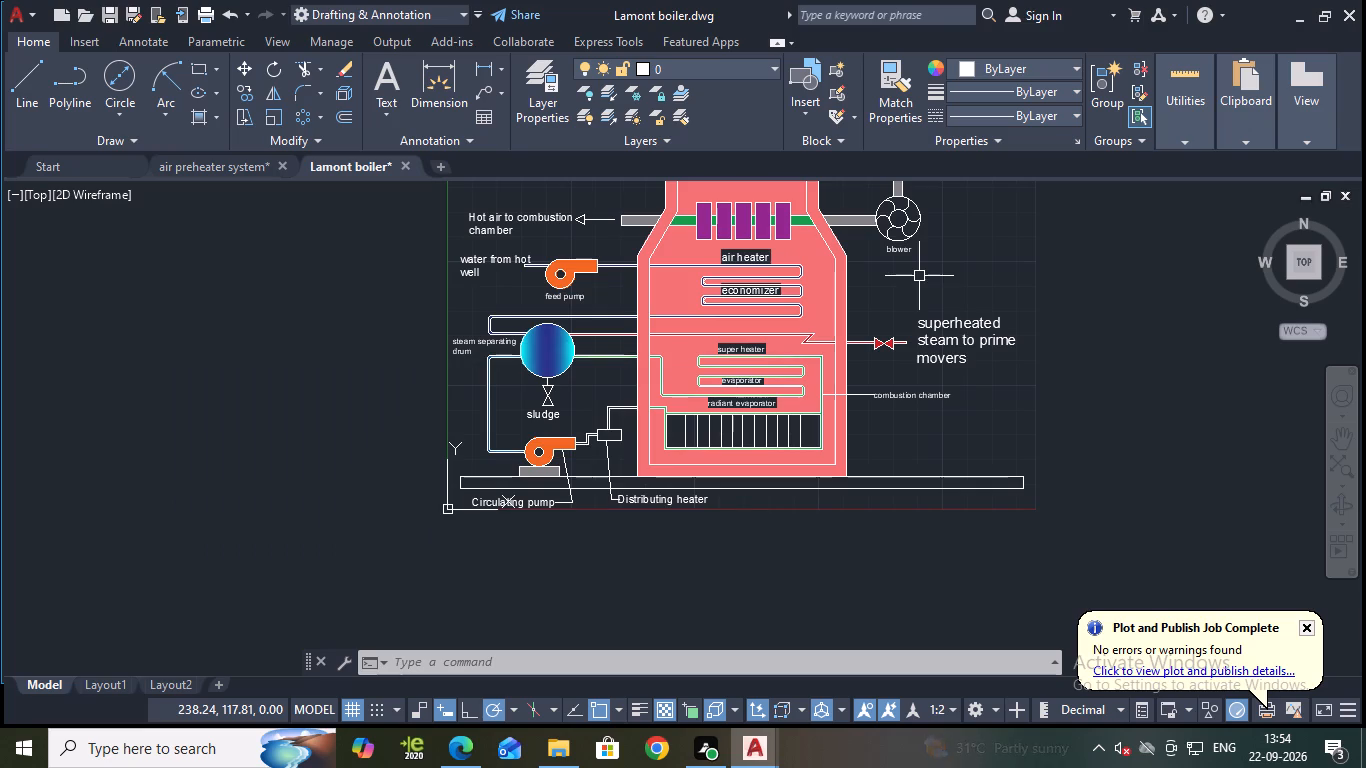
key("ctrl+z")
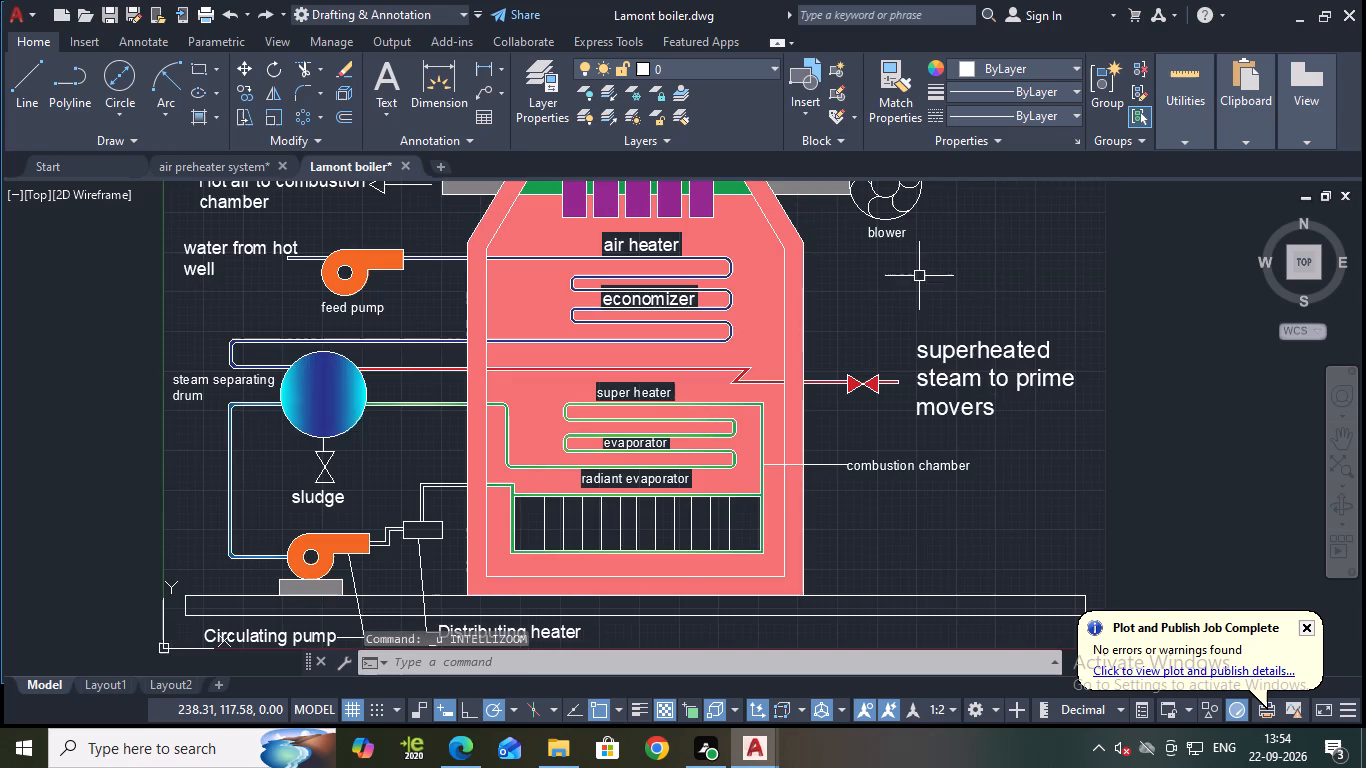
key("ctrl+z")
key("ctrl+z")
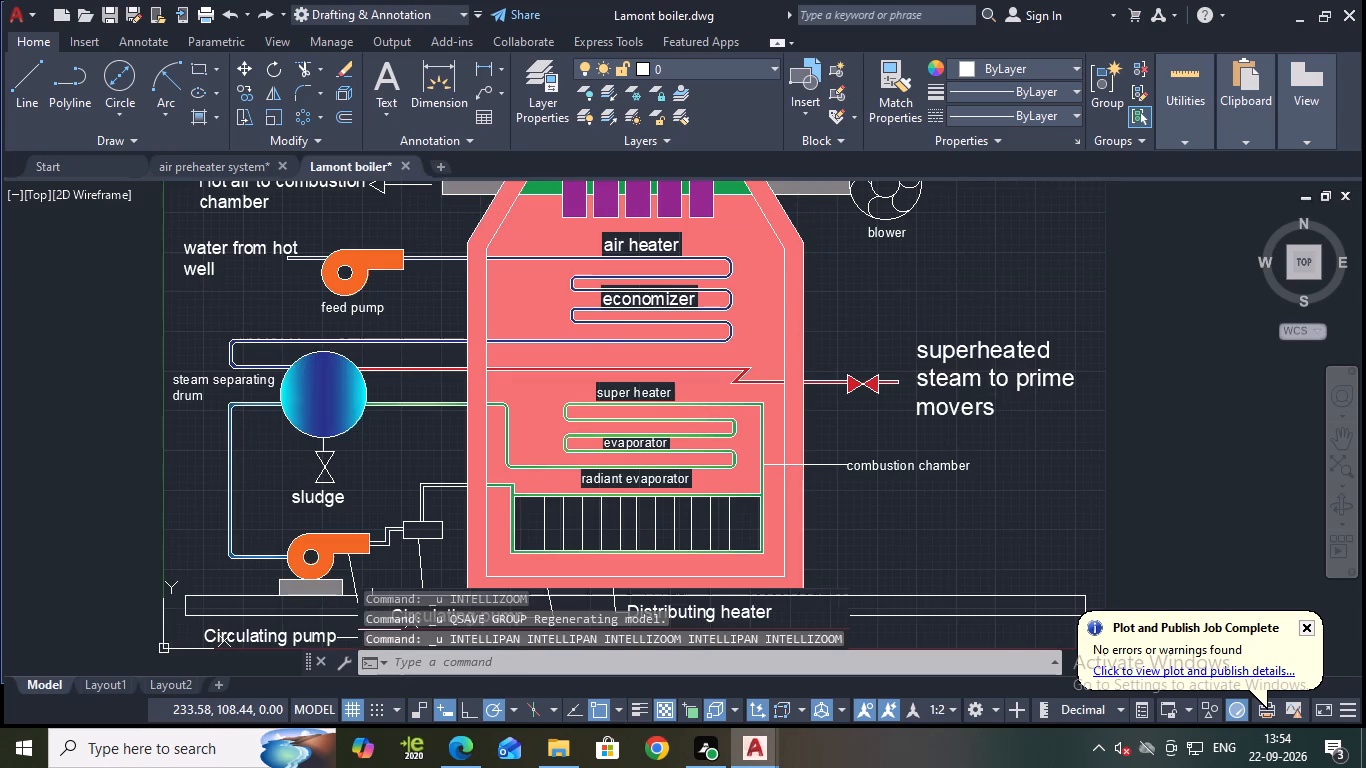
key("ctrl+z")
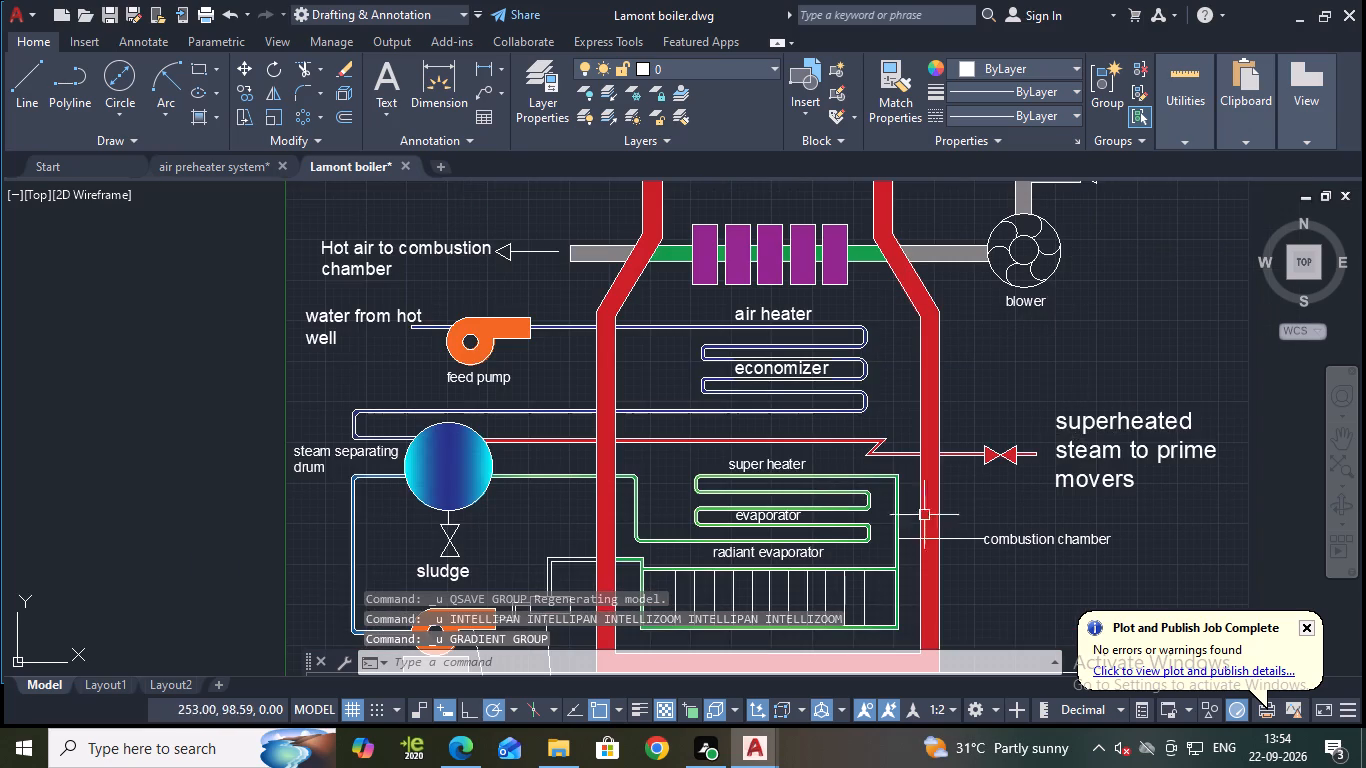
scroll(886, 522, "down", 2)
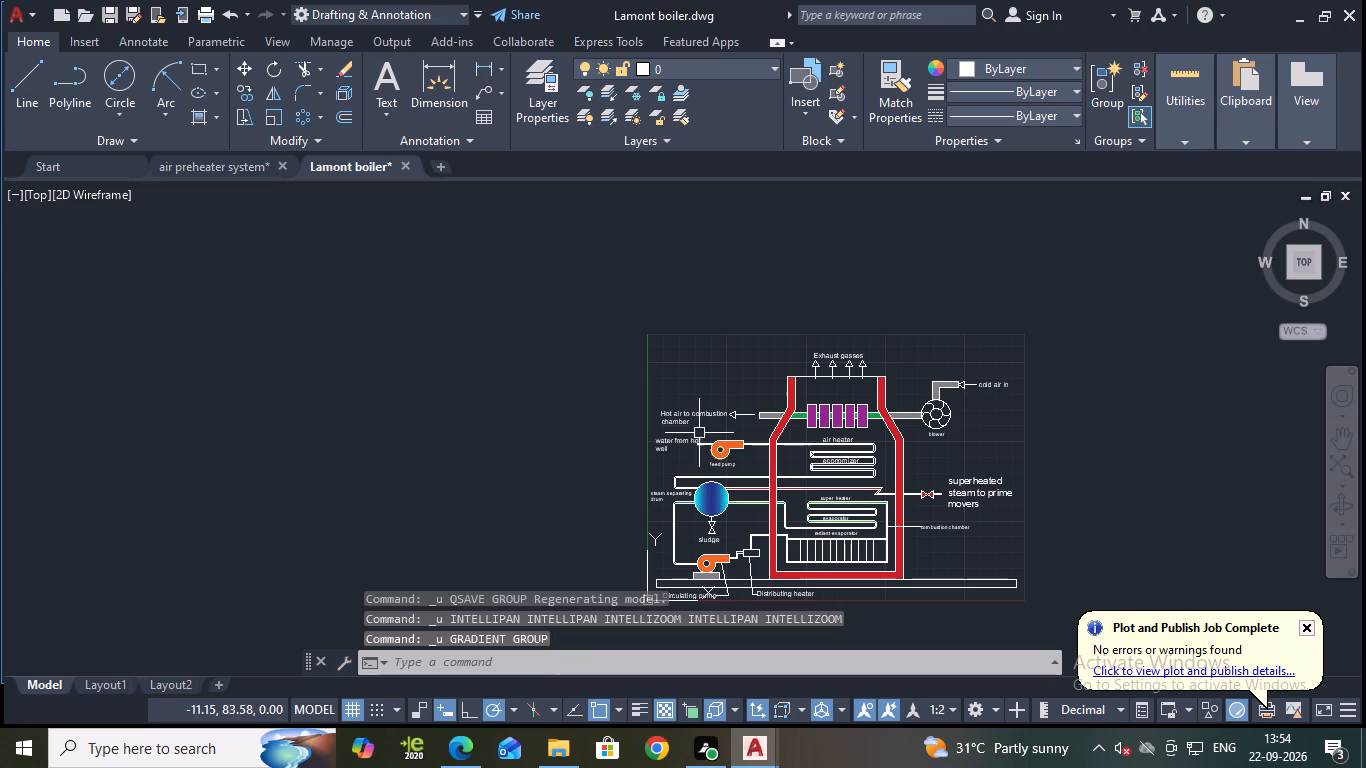
Save the Lamont boiler drawing with the boiler interior left unfilled.
middle_click_drag(586, 447, 474, 347)
scroll(618, 357, "up", 1)
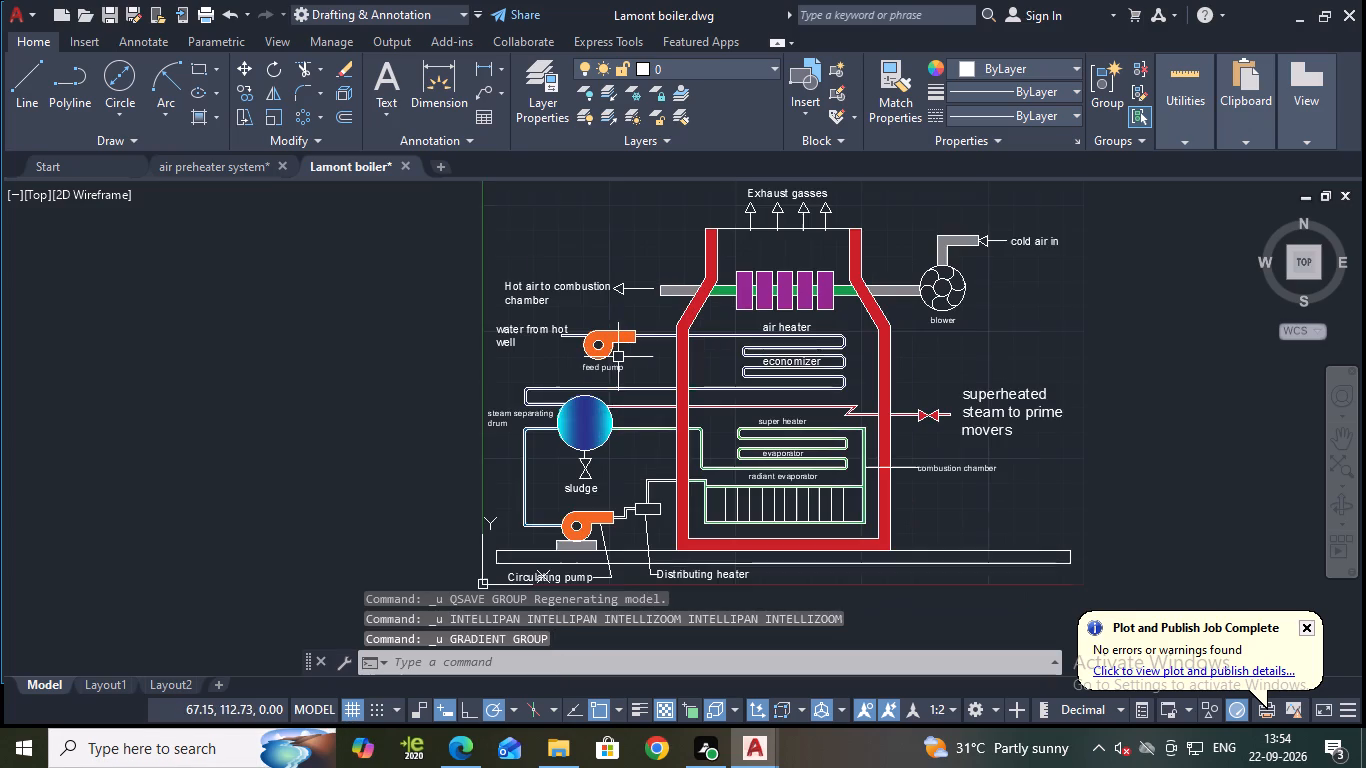
key("ctrl+s")
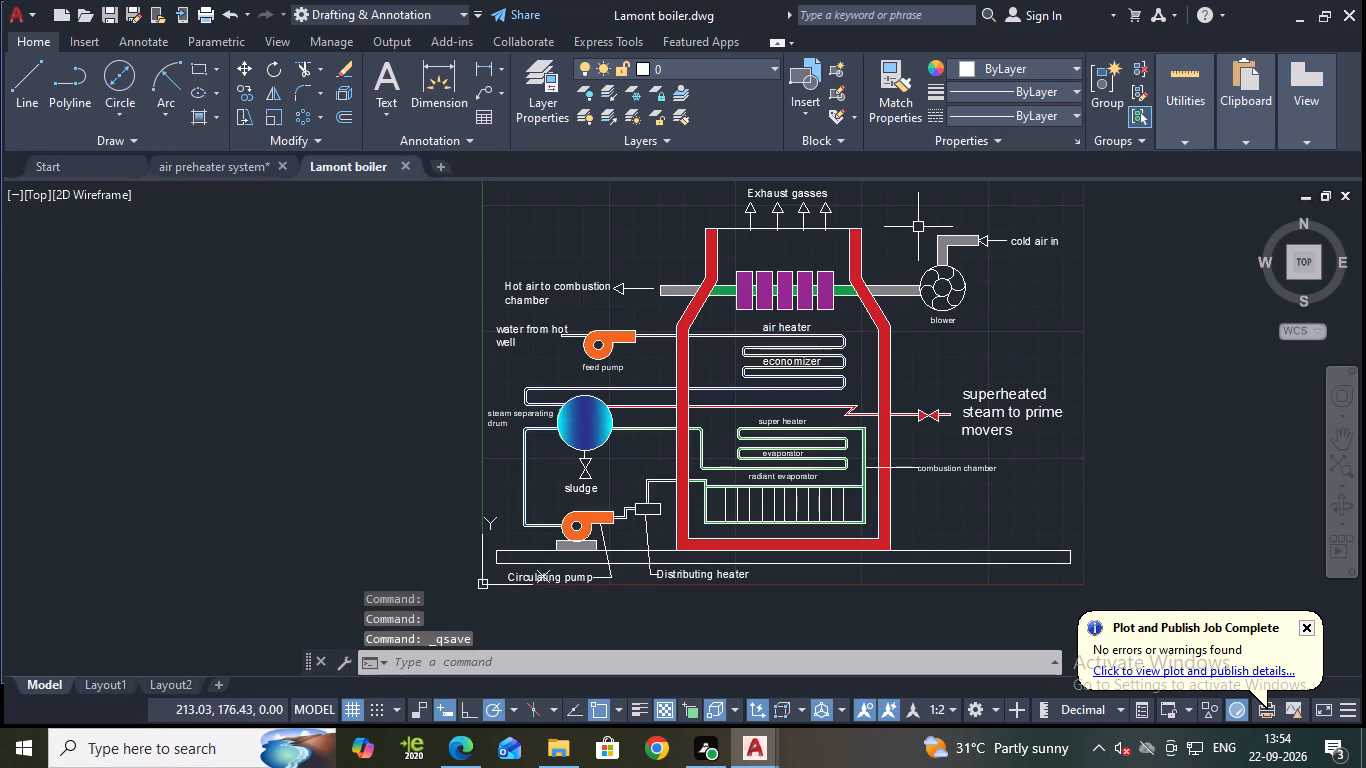
Fill both portions of the long base strip beneath the boiler with a 241,235,31 to 244,238,81 gradient, and save the drawing.
left_click(190, 116)
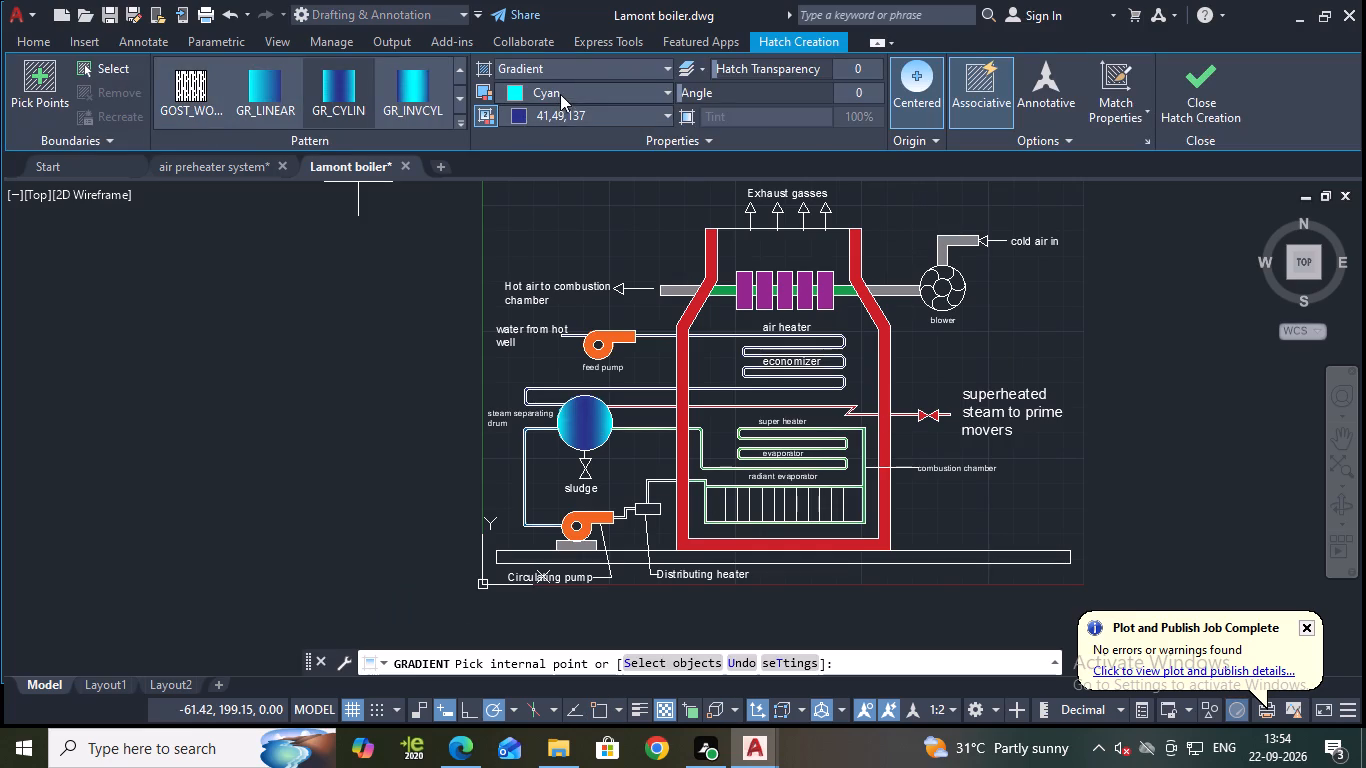
left_click(560, 93)
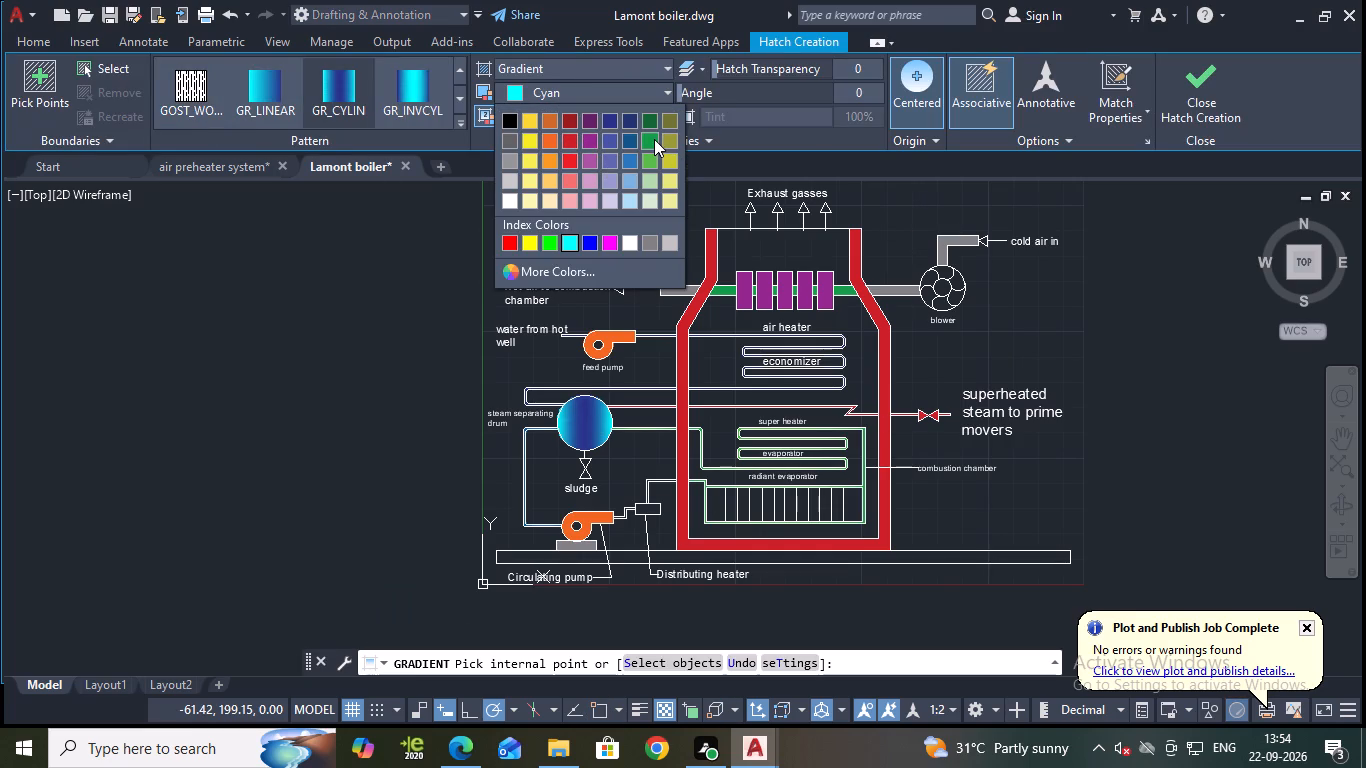
left_click(535, 145)
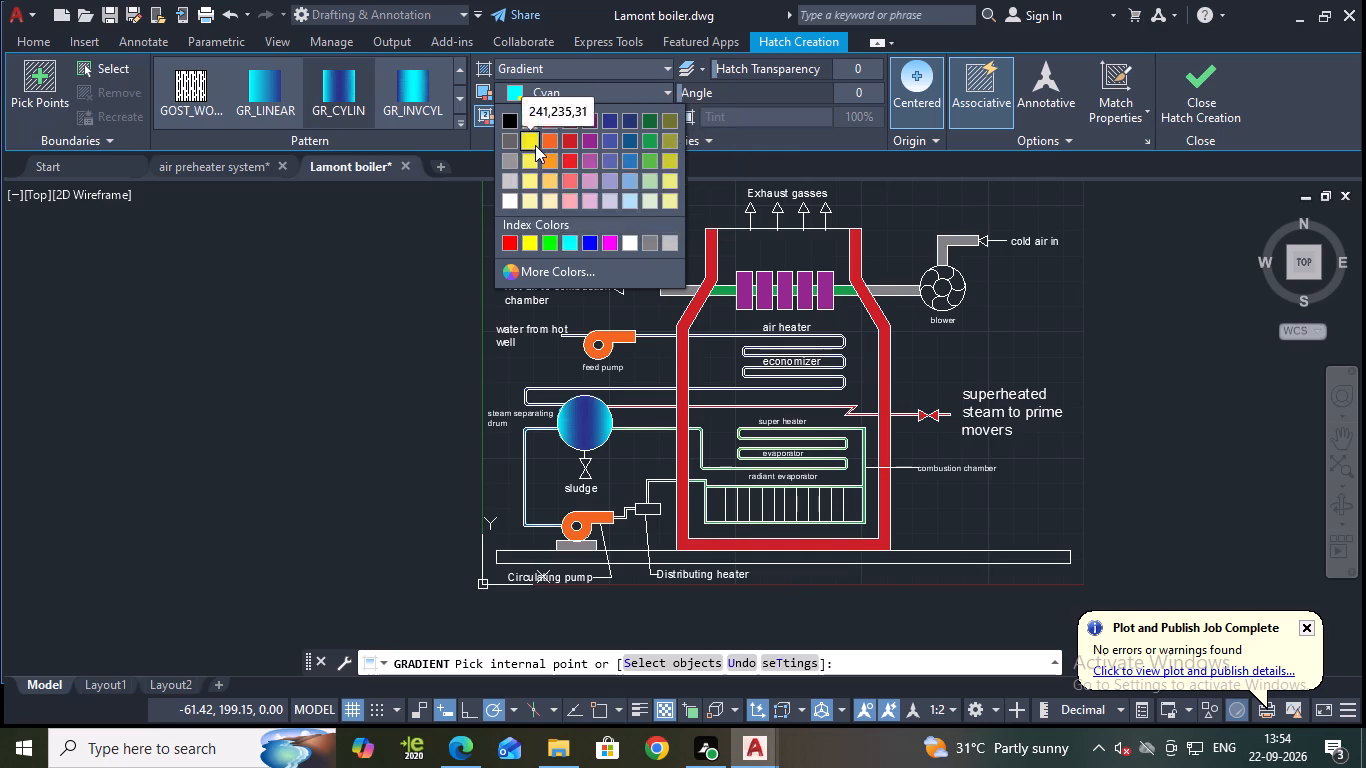
left_click(542, 110)
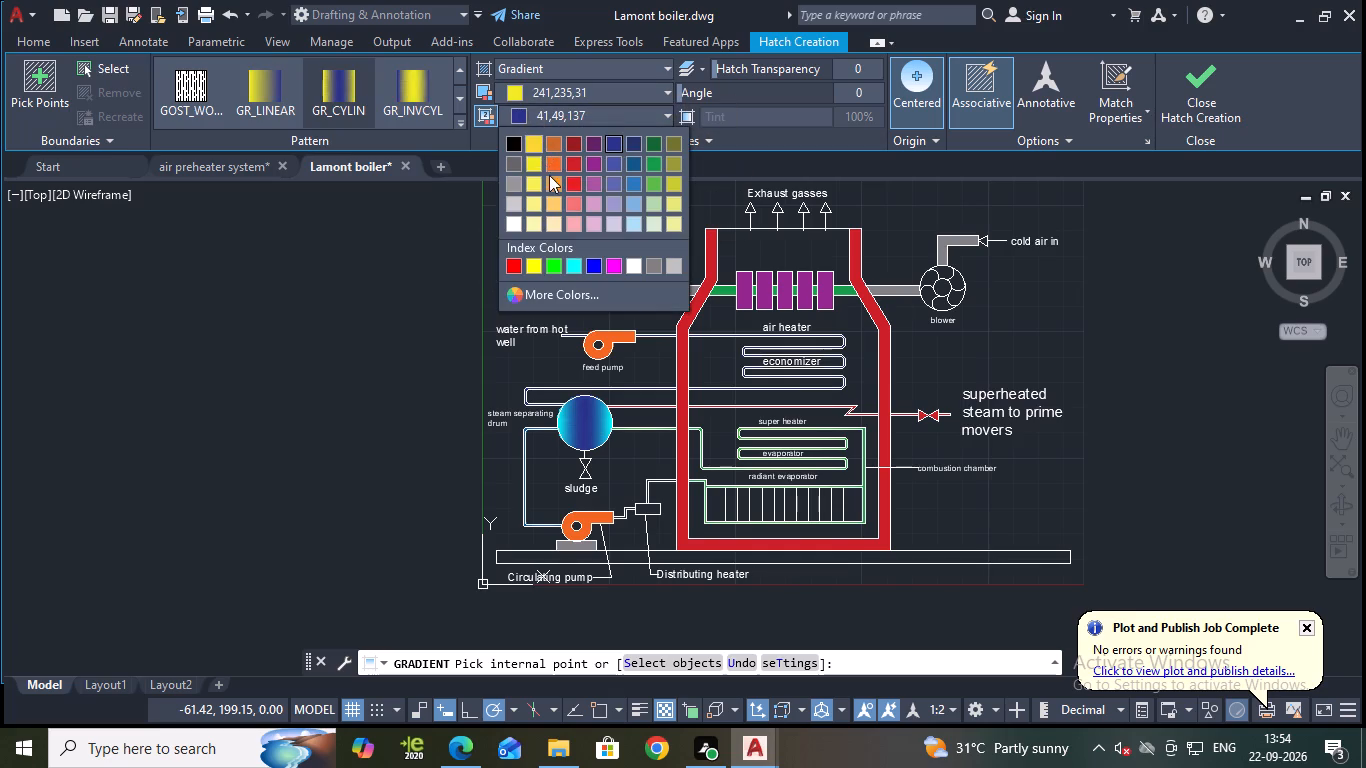
left_click(534, 179)
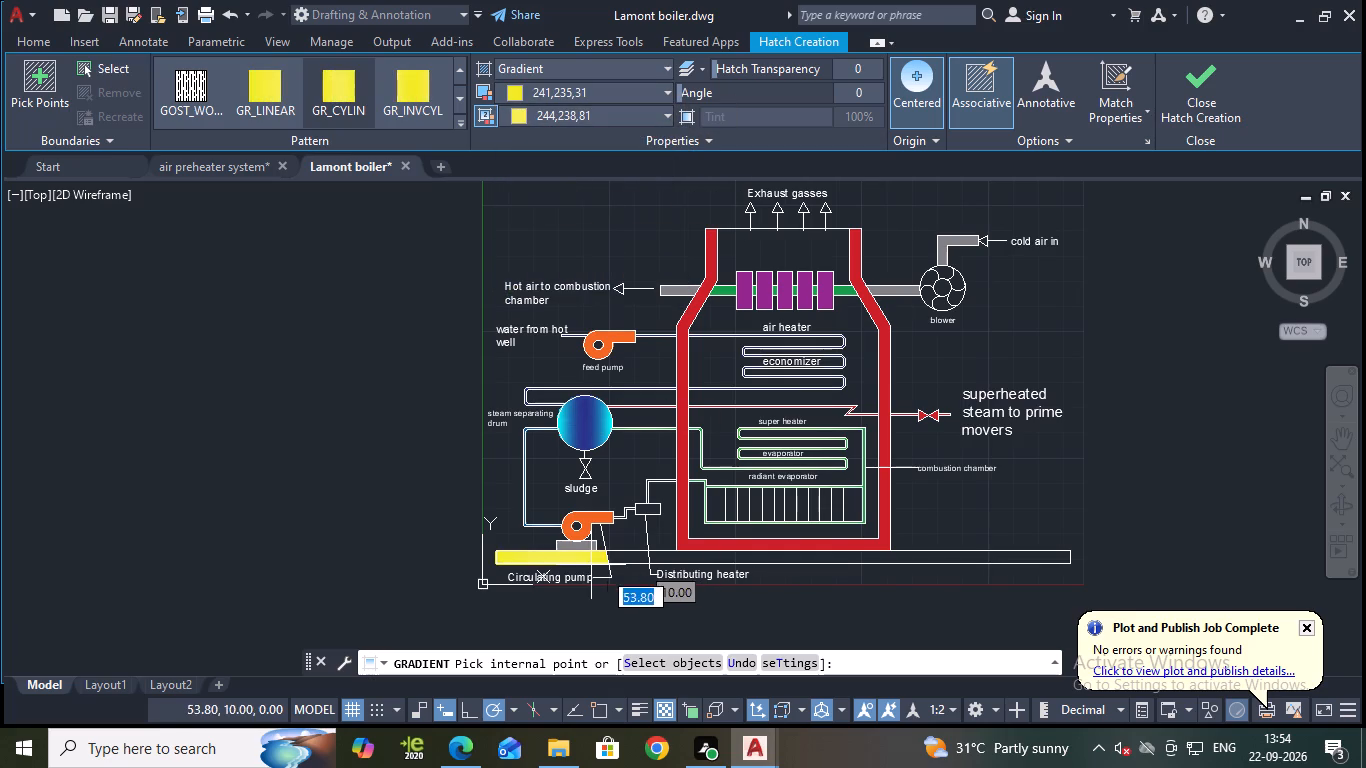
left_click(786, 555)
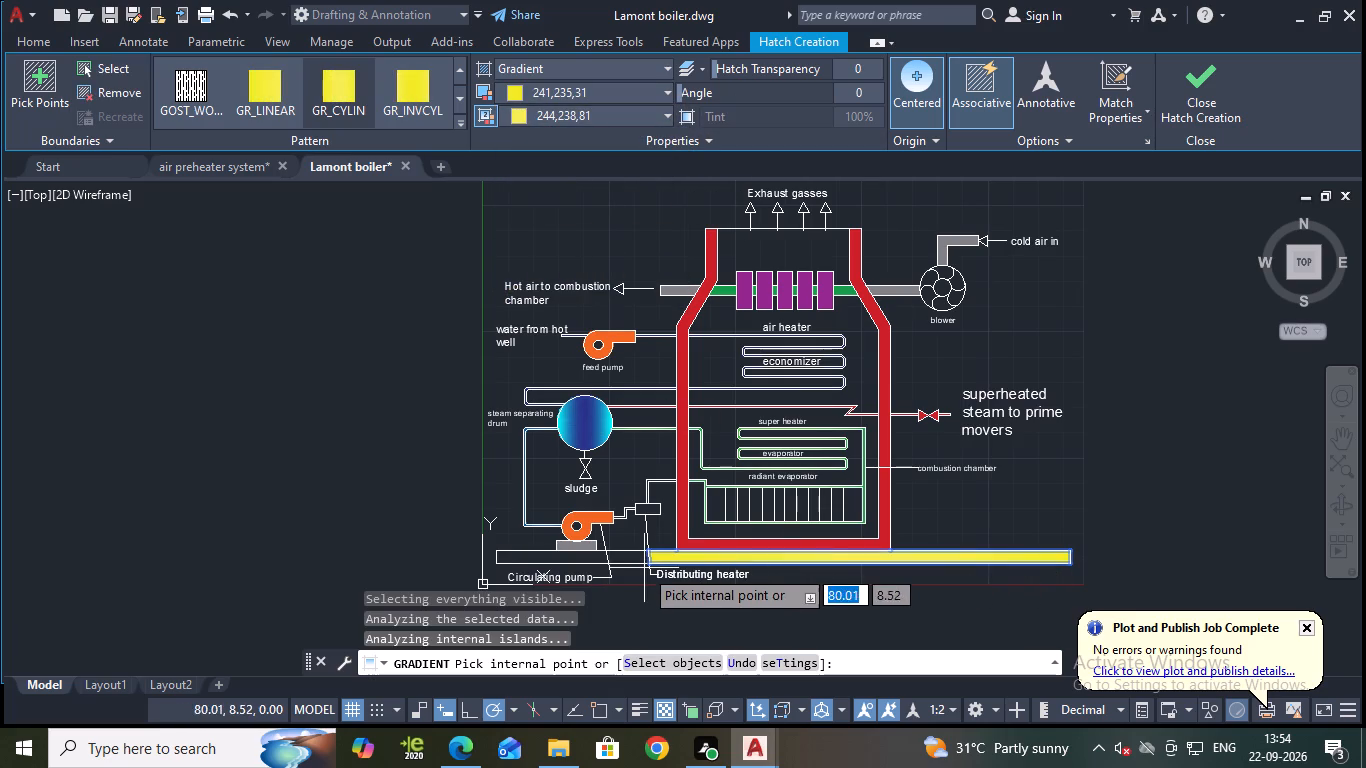
left_click(627, 555)
left_click(594, 555)
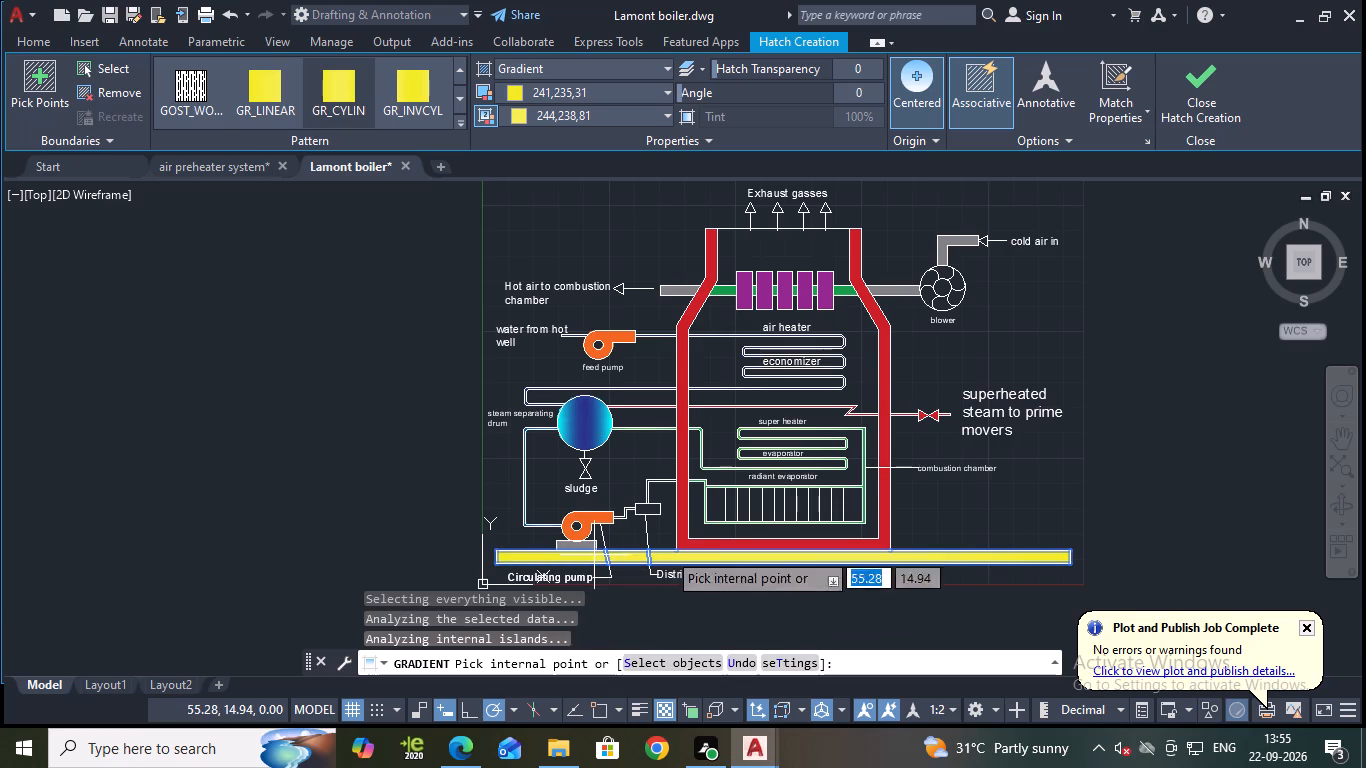
left_click(1182, 103)
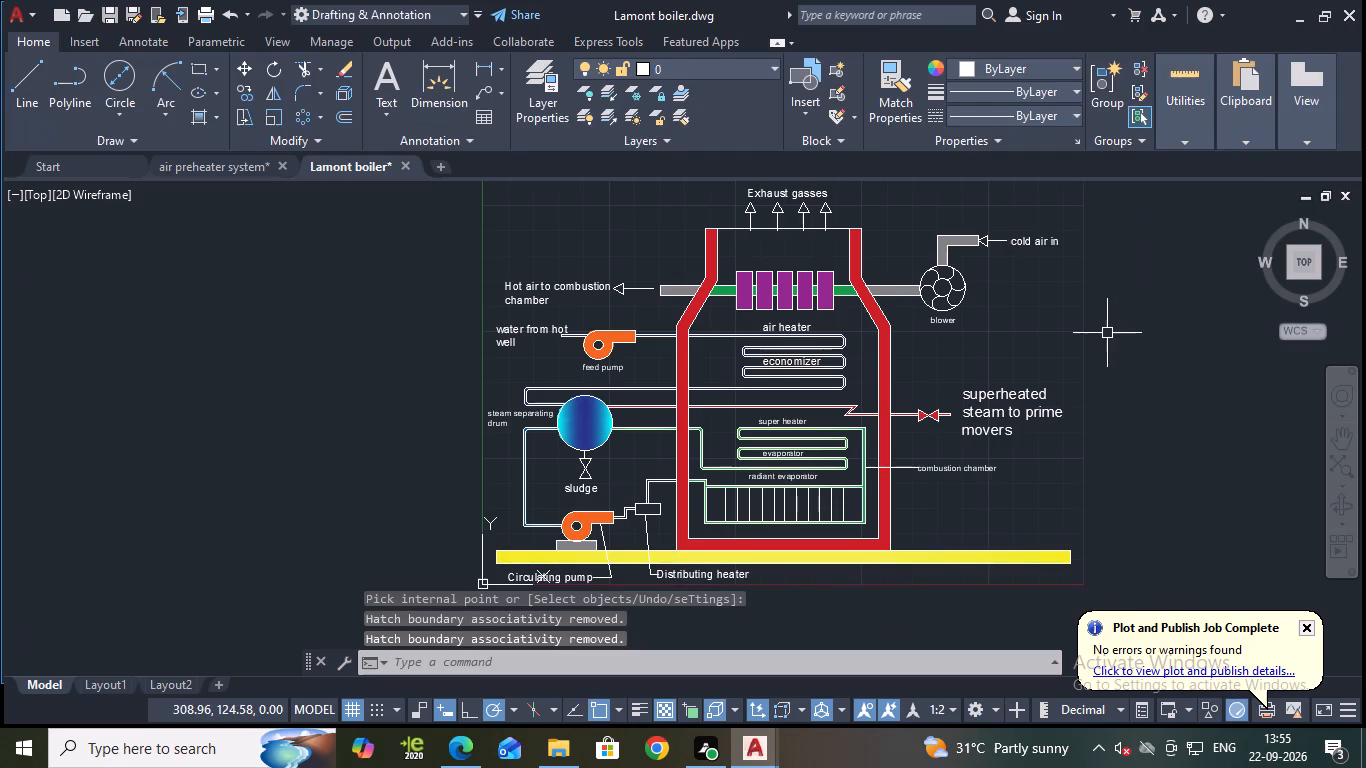
key("ctrl+s")
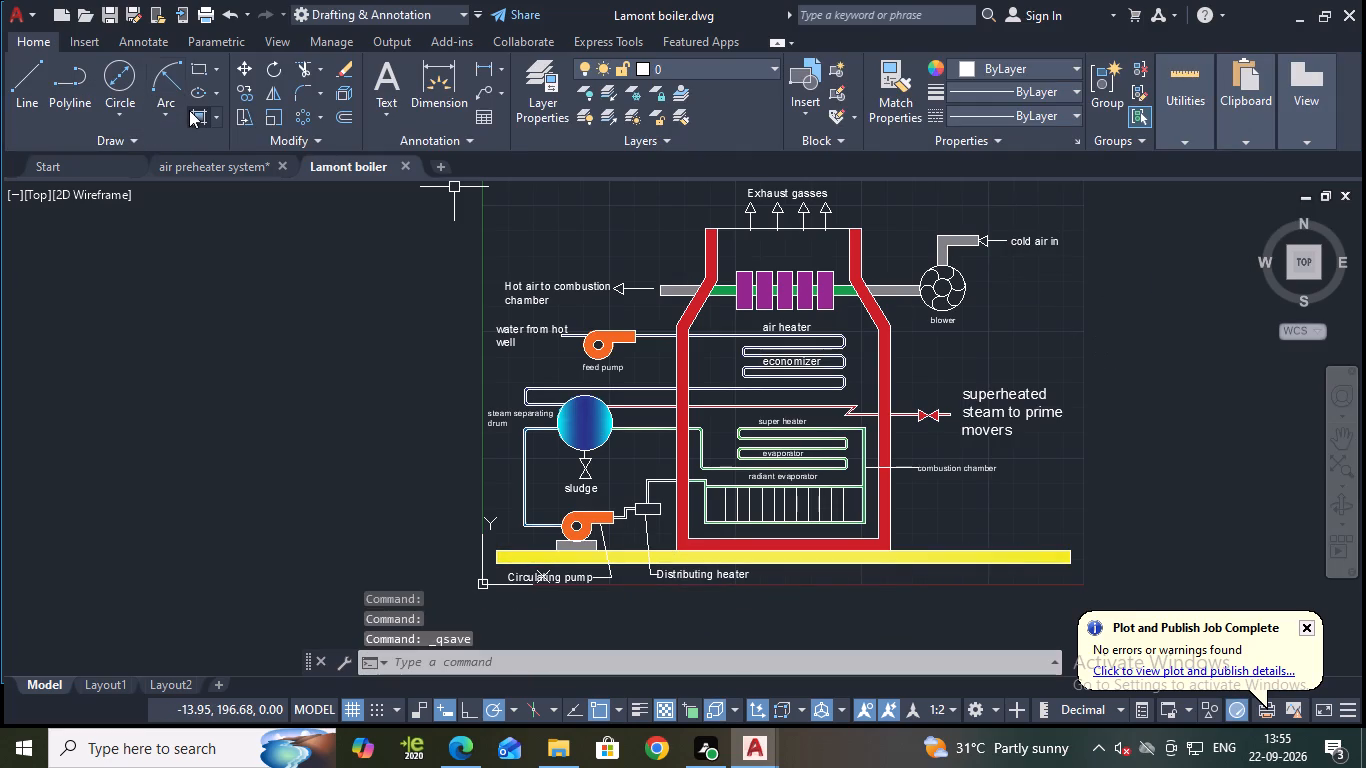
Fill the three blower blades with a Blue to 244,238,81 gradient, and save the drawing.
left_click(190, 110)
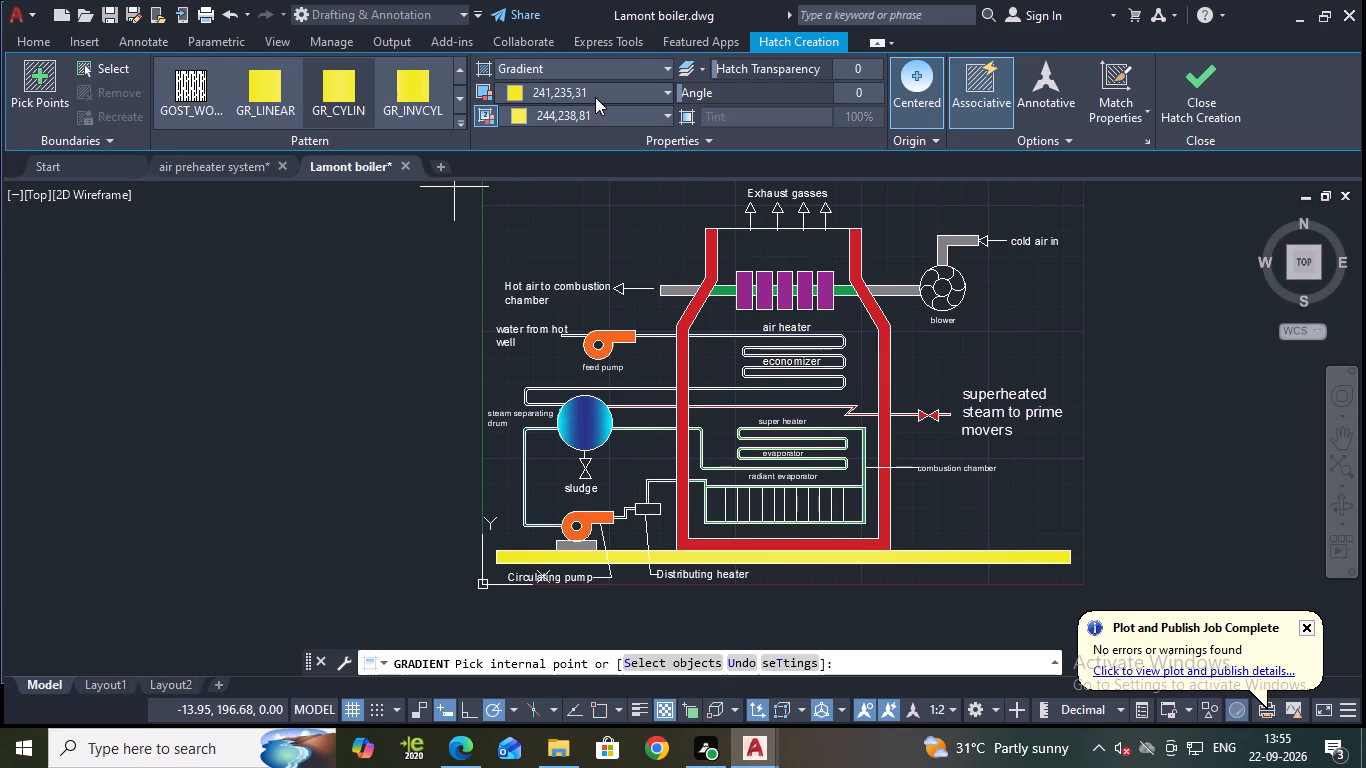
left_click(595, 97)
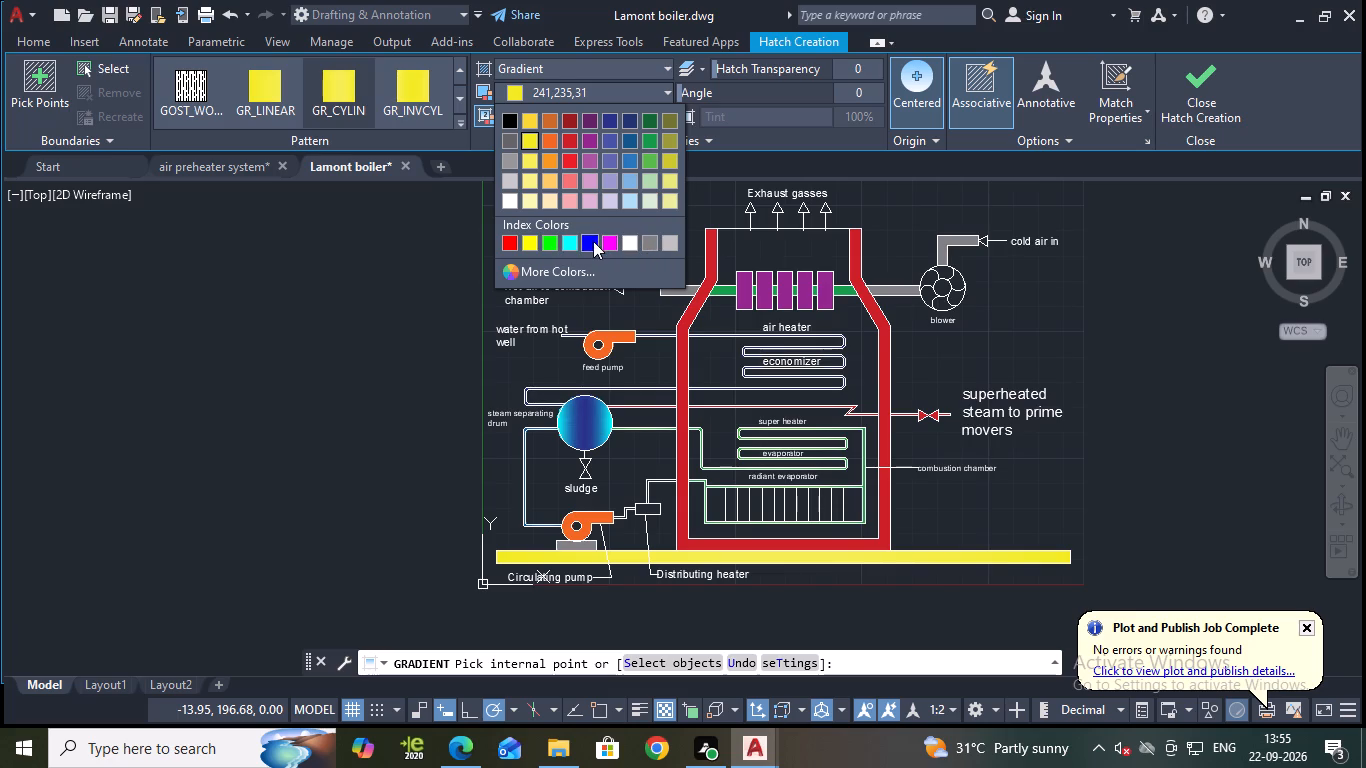
left_click(593, 241)
scroll(989, 292, "up", 2)
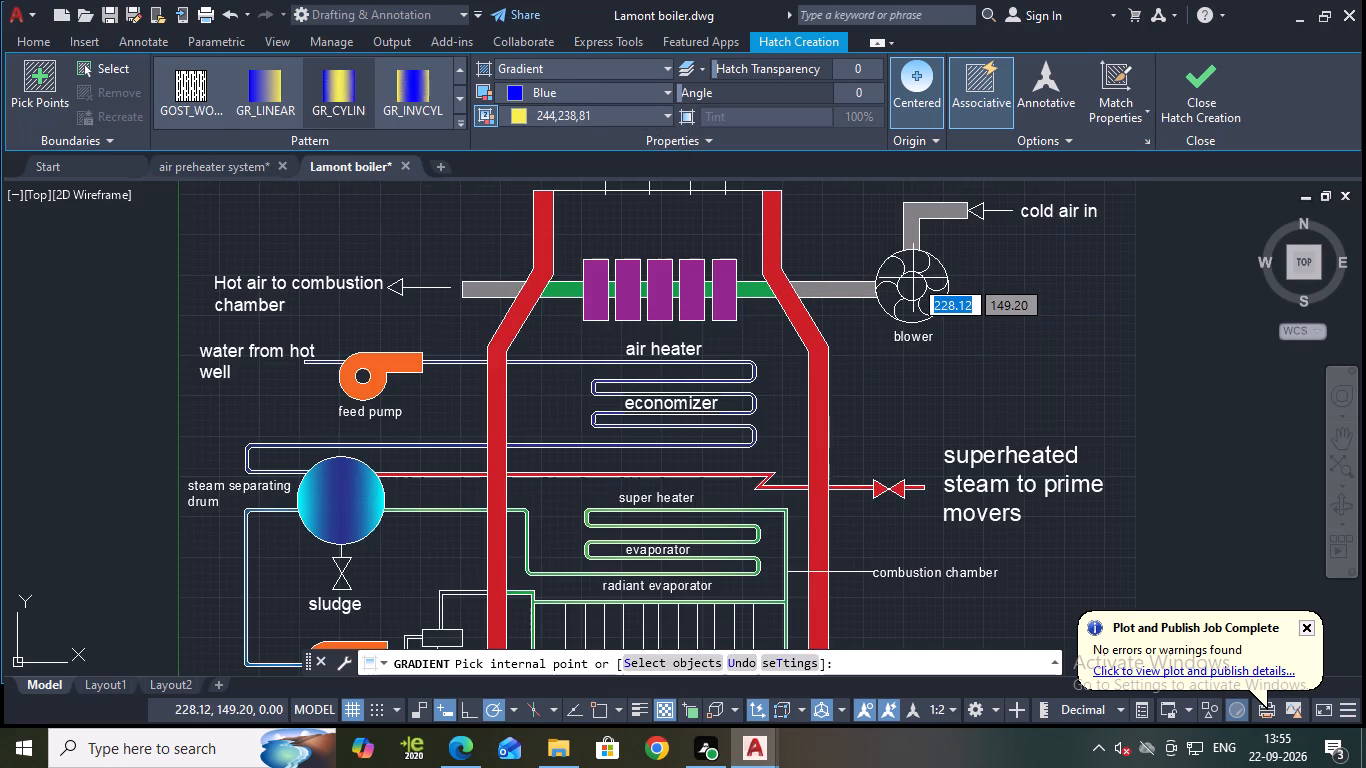
left_click(932, 281)
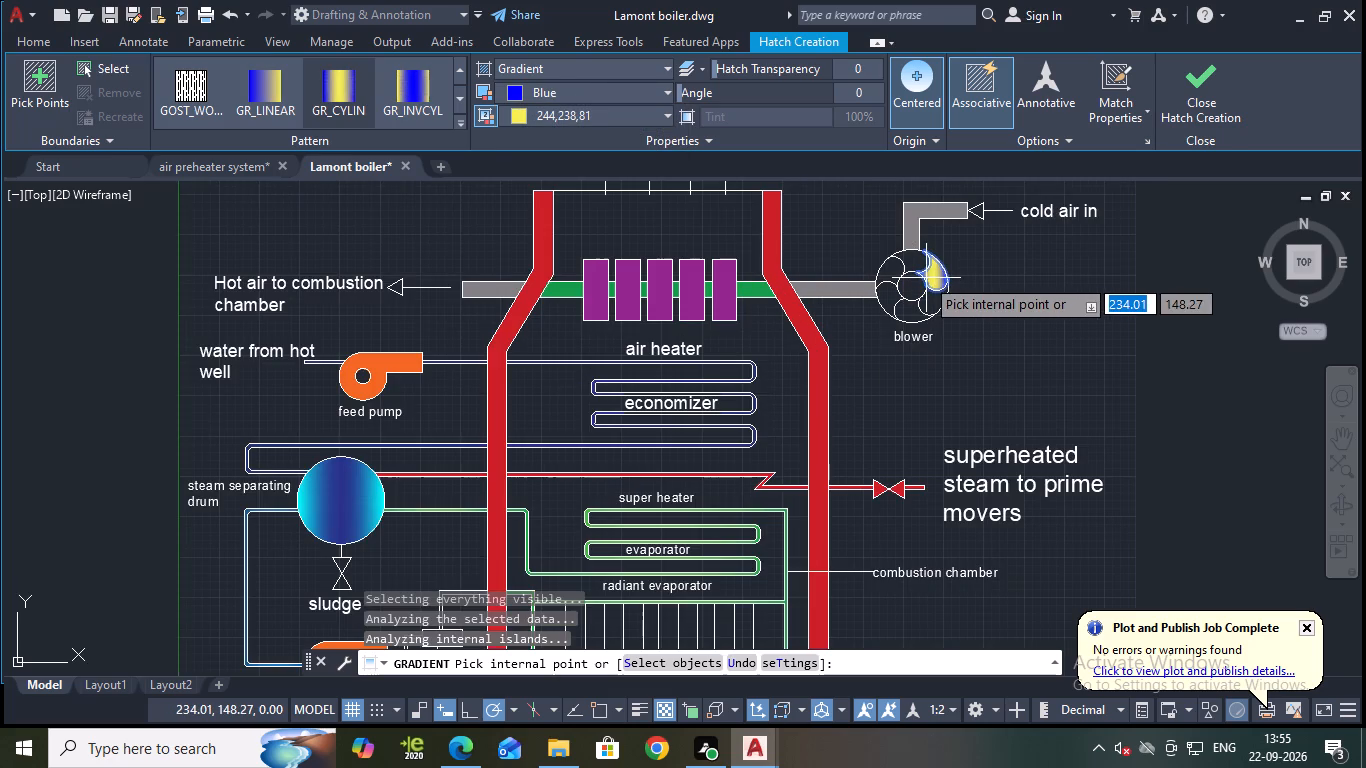
left_click(887, 272)
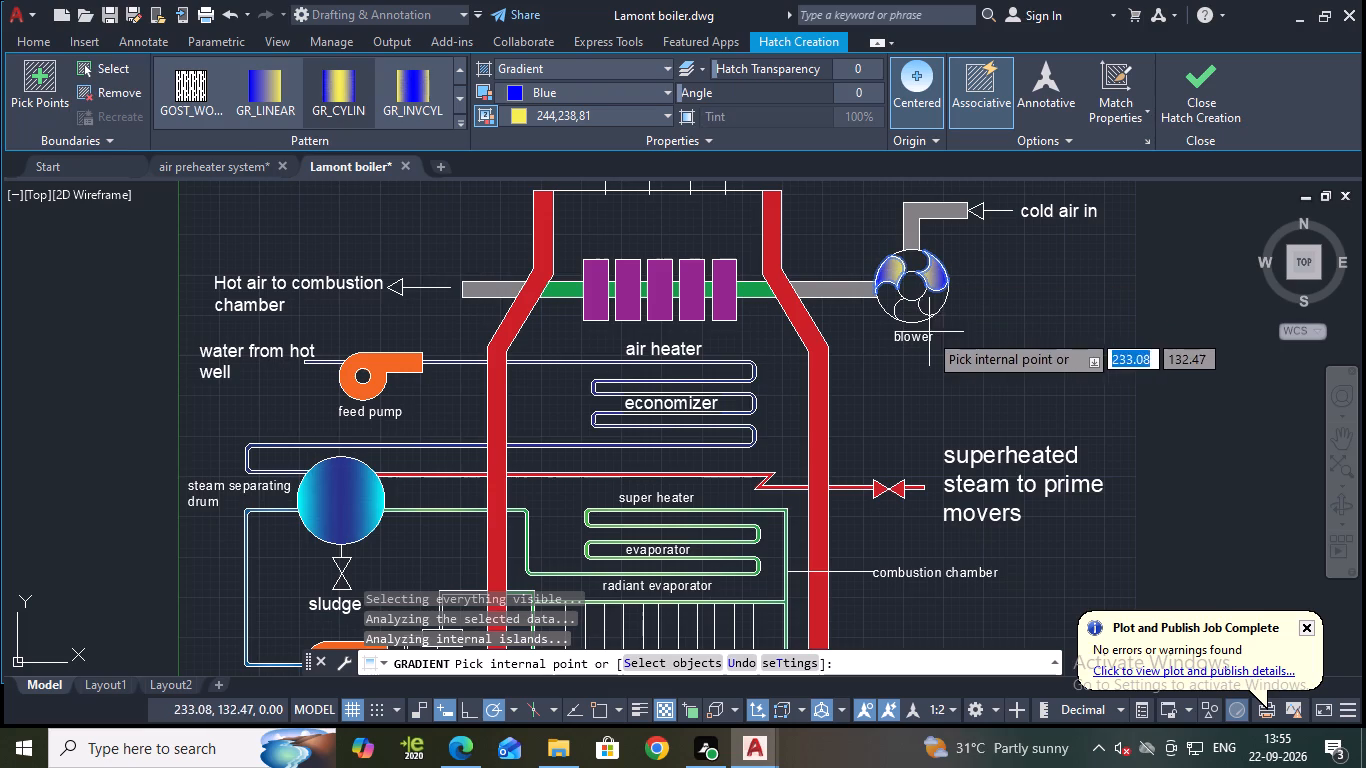
left_click(916, 316)
left_click(1187, 101)
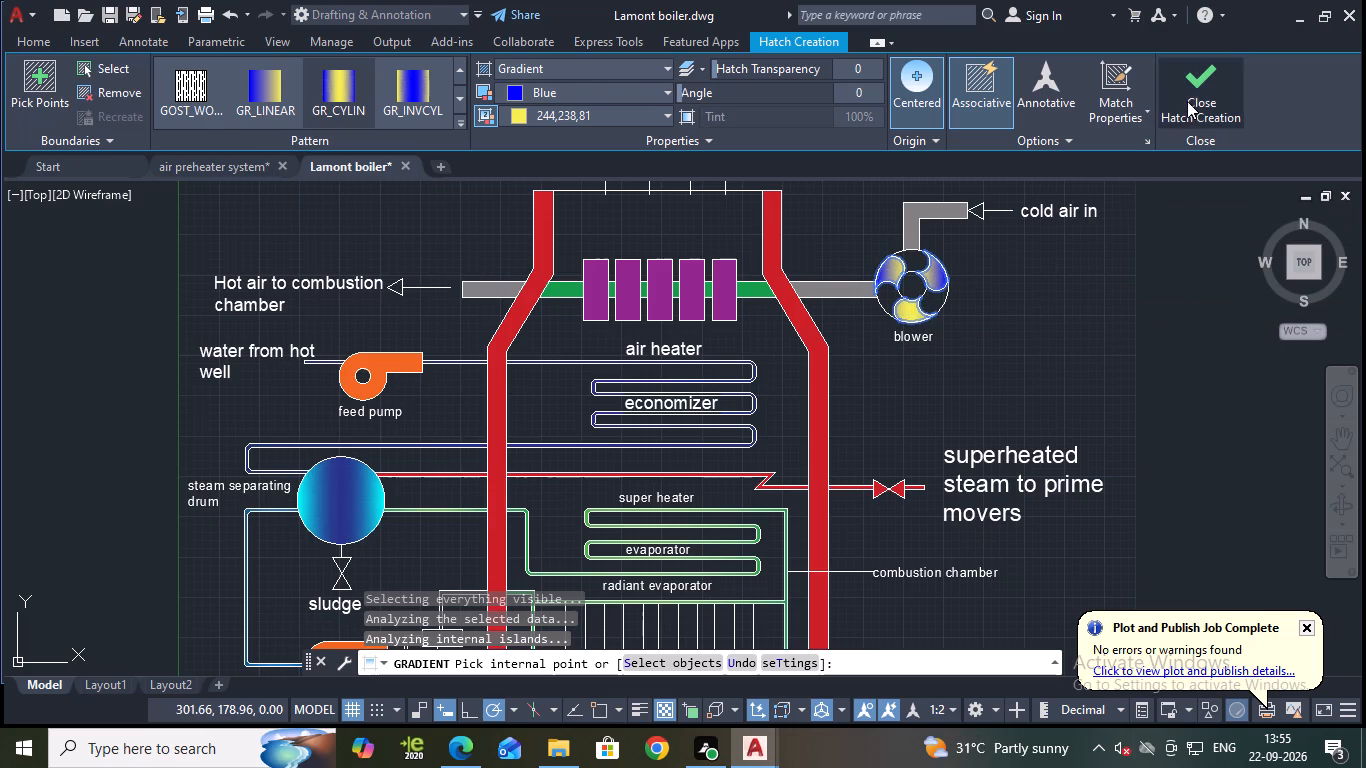
scroll(991, 249, "down", 1)
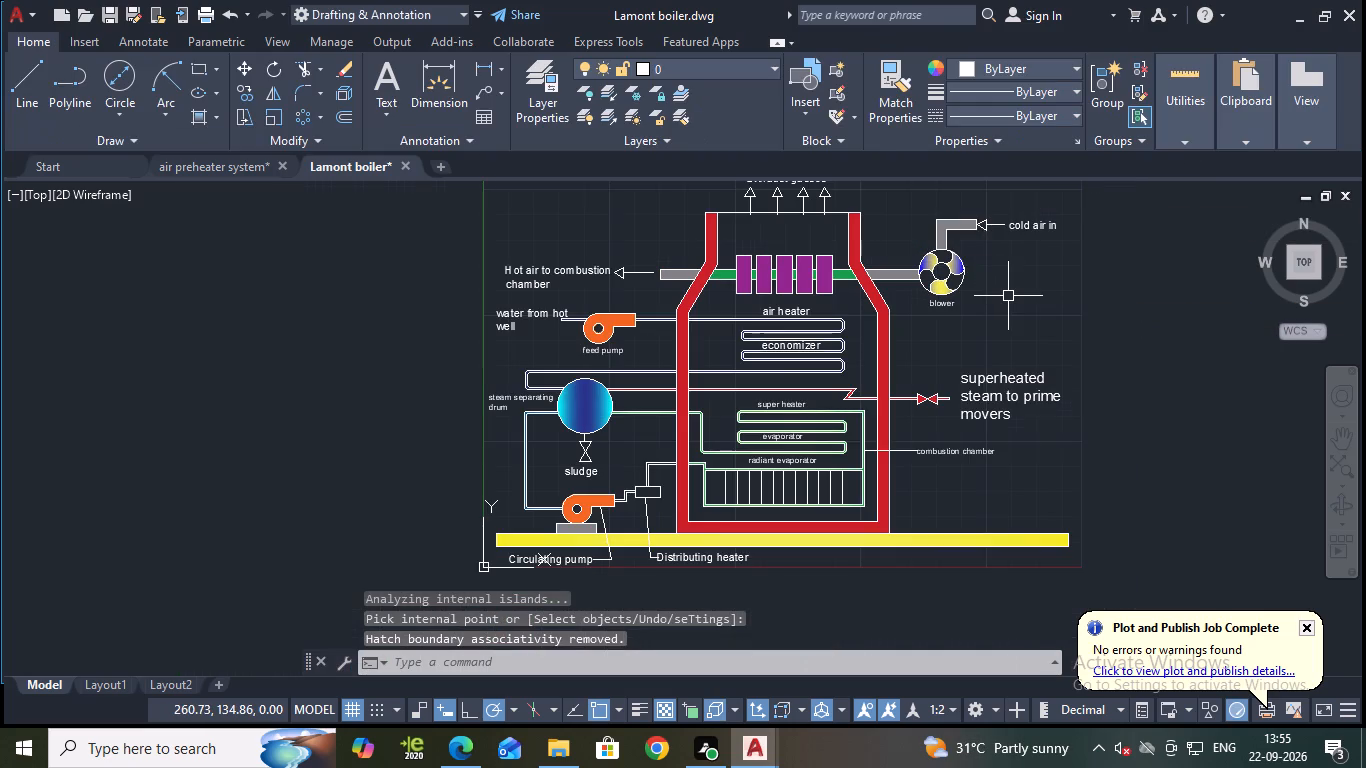
key("ctrl+s")
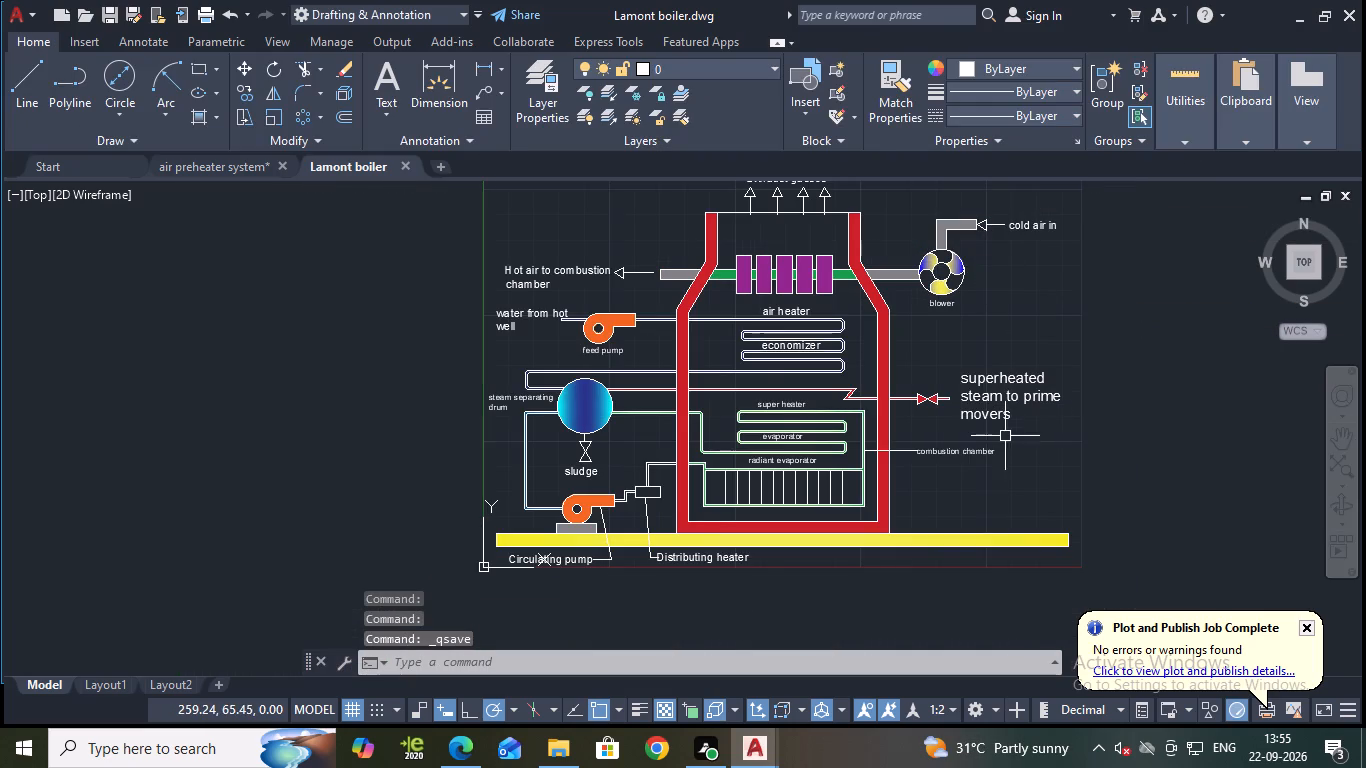
Place a multiline text box about 110 units wide above the Exhaust gasses label and enter "lamont bol" at text height 15.00.
middle_click_drag(1039, 332, 1040, 341)
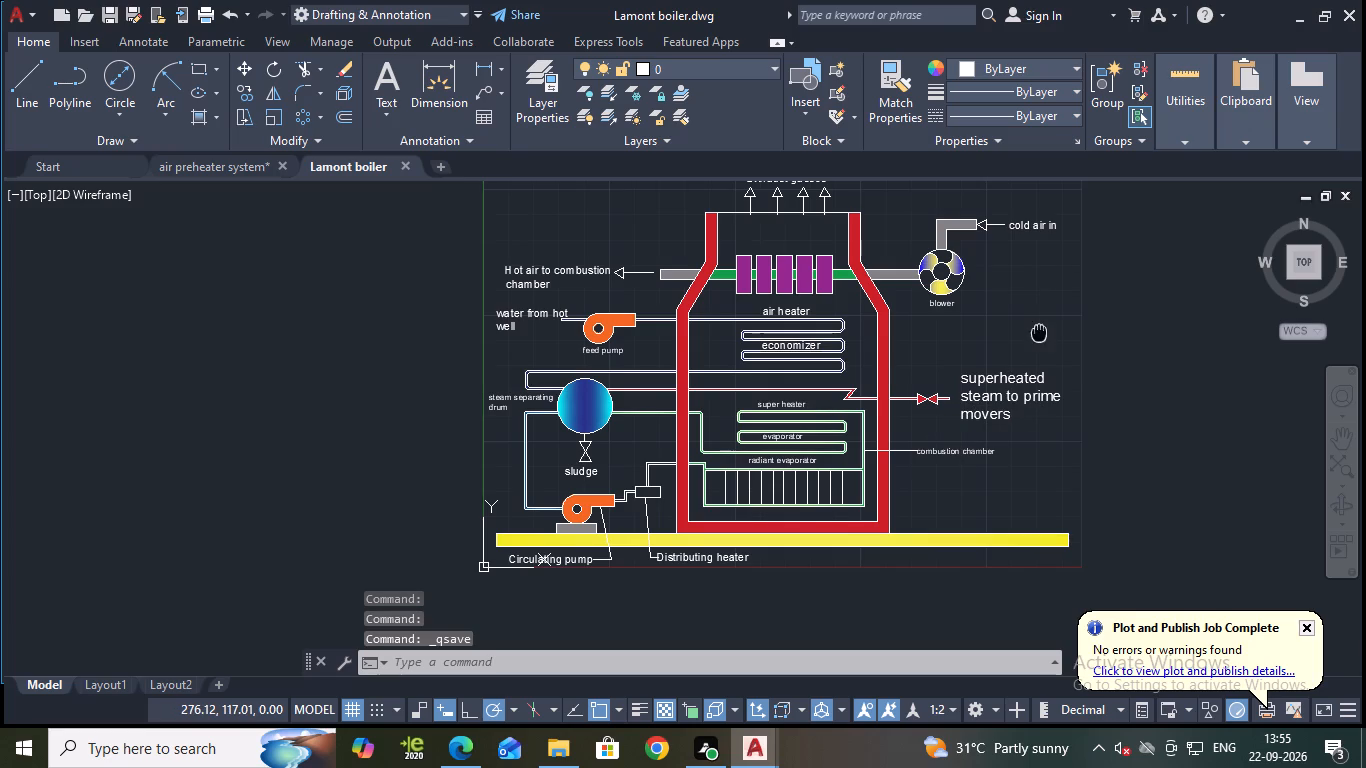
middle_click_drag(1040, 341, 1040, 400)
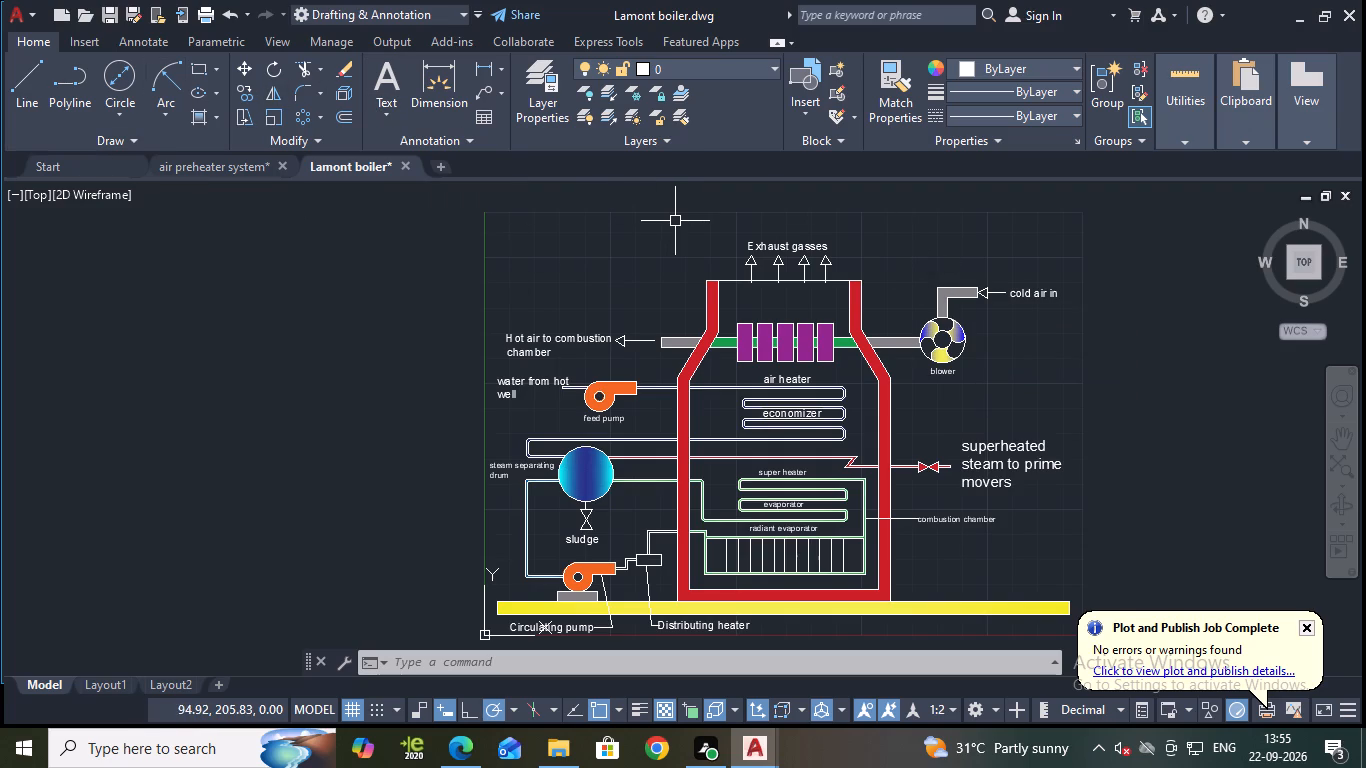
key("m")
key("t")
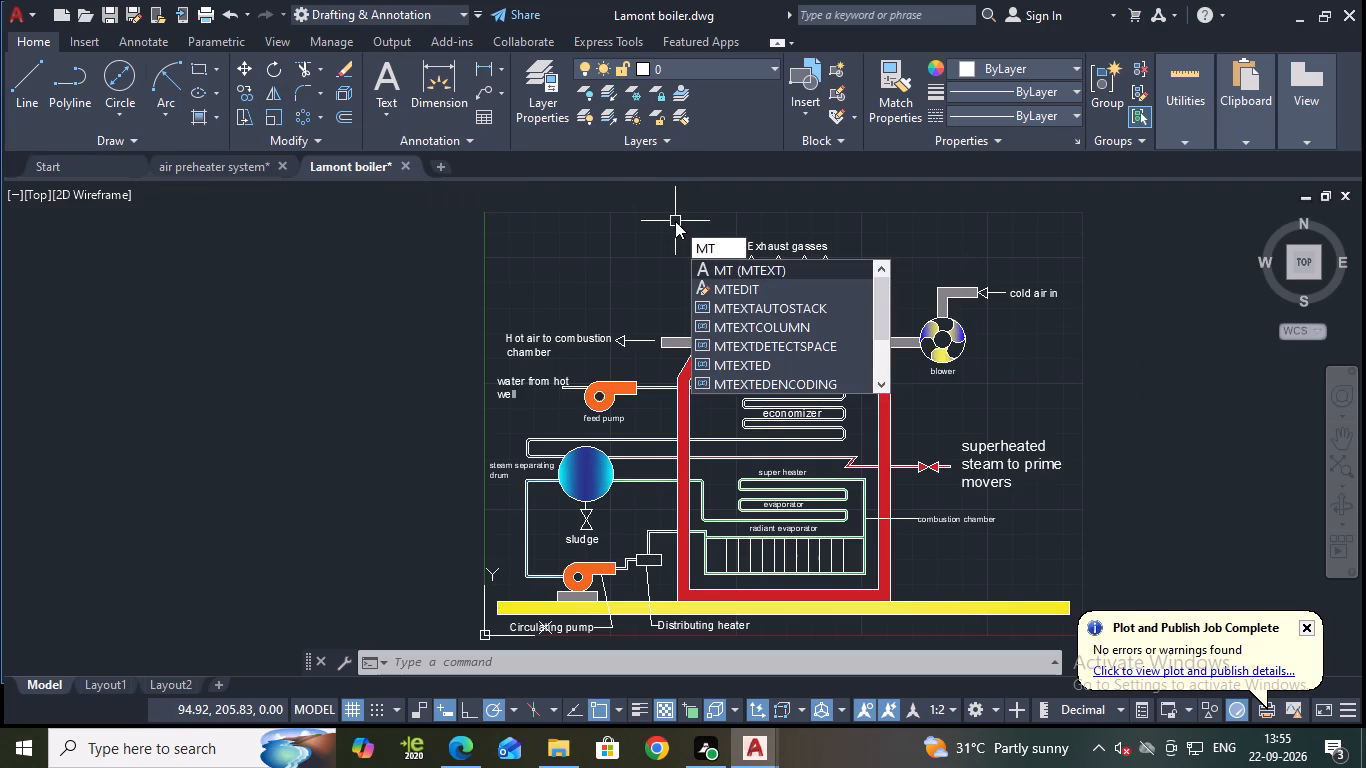
key("Return")
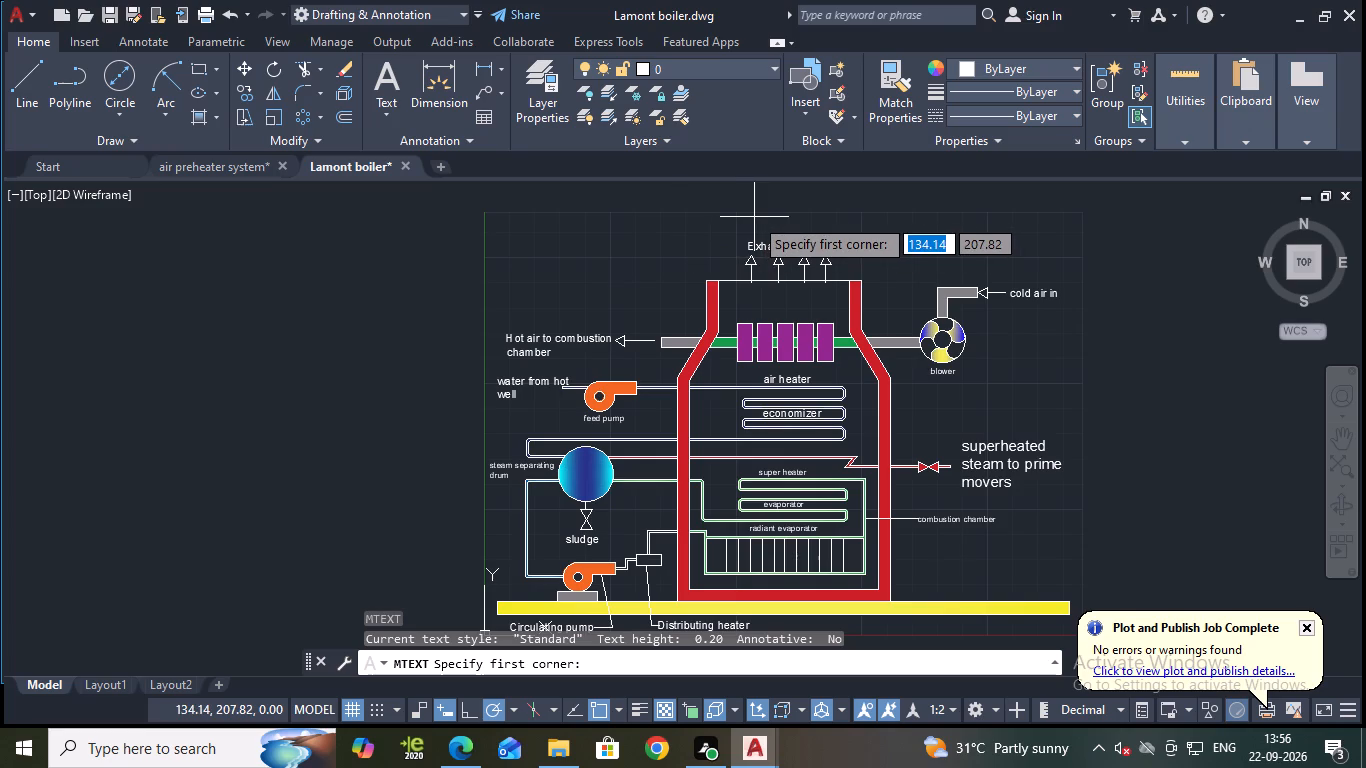
scroll(731, 221, "up", 1)
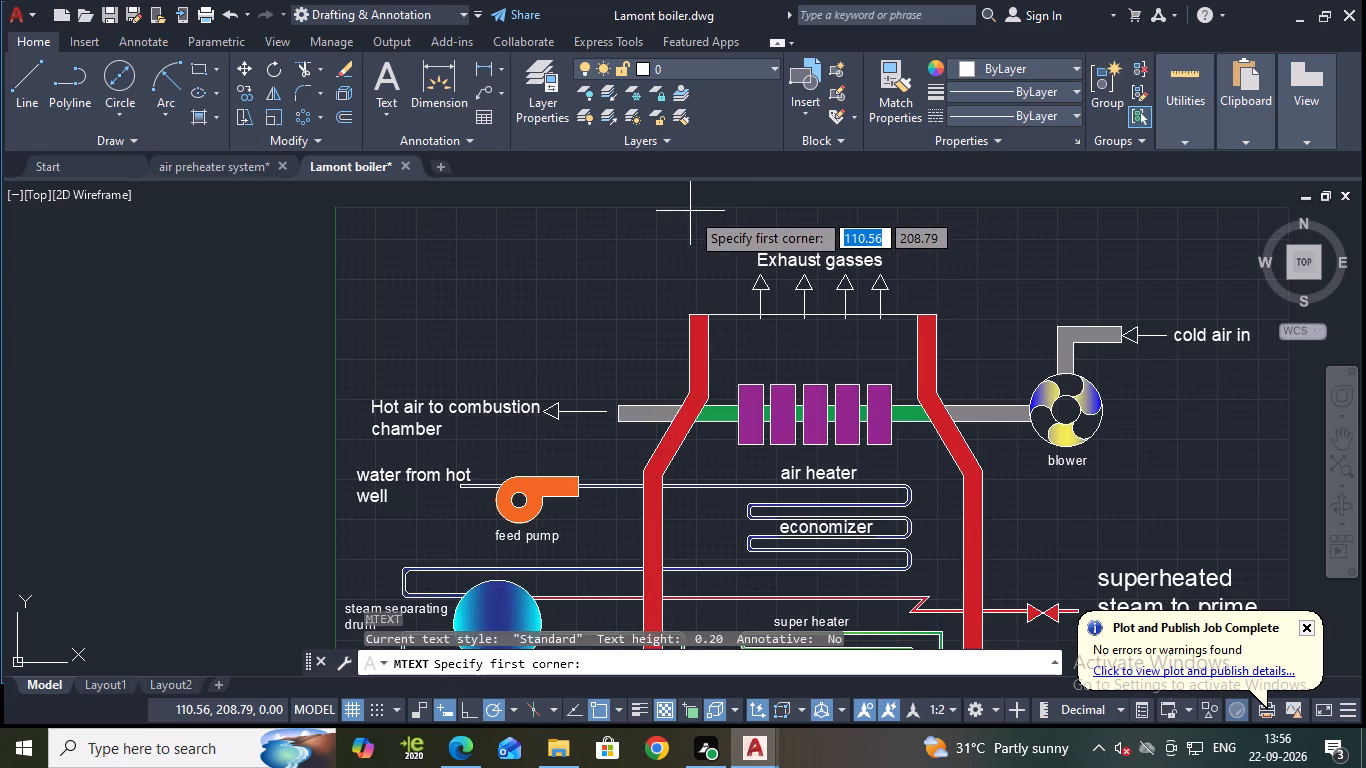
left_click(690, 211)
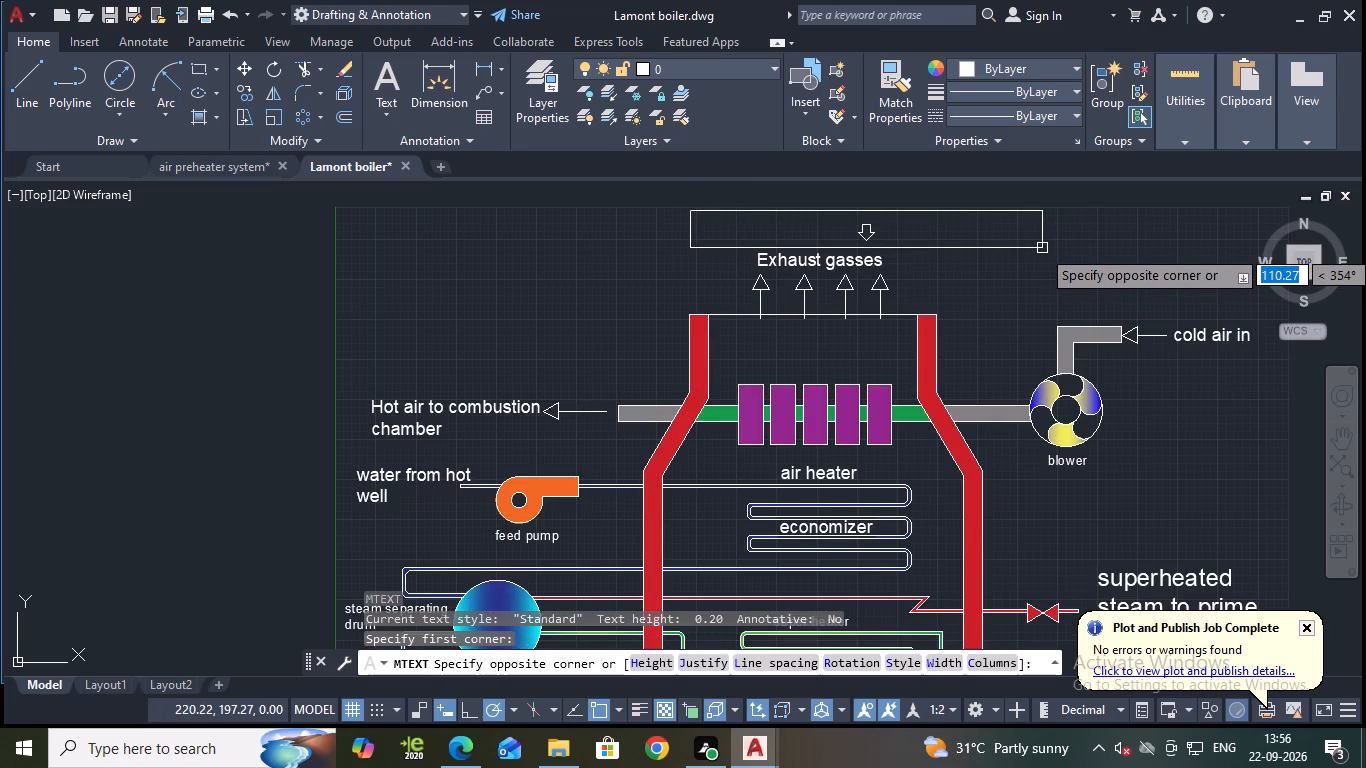
left_click(1042, 248)
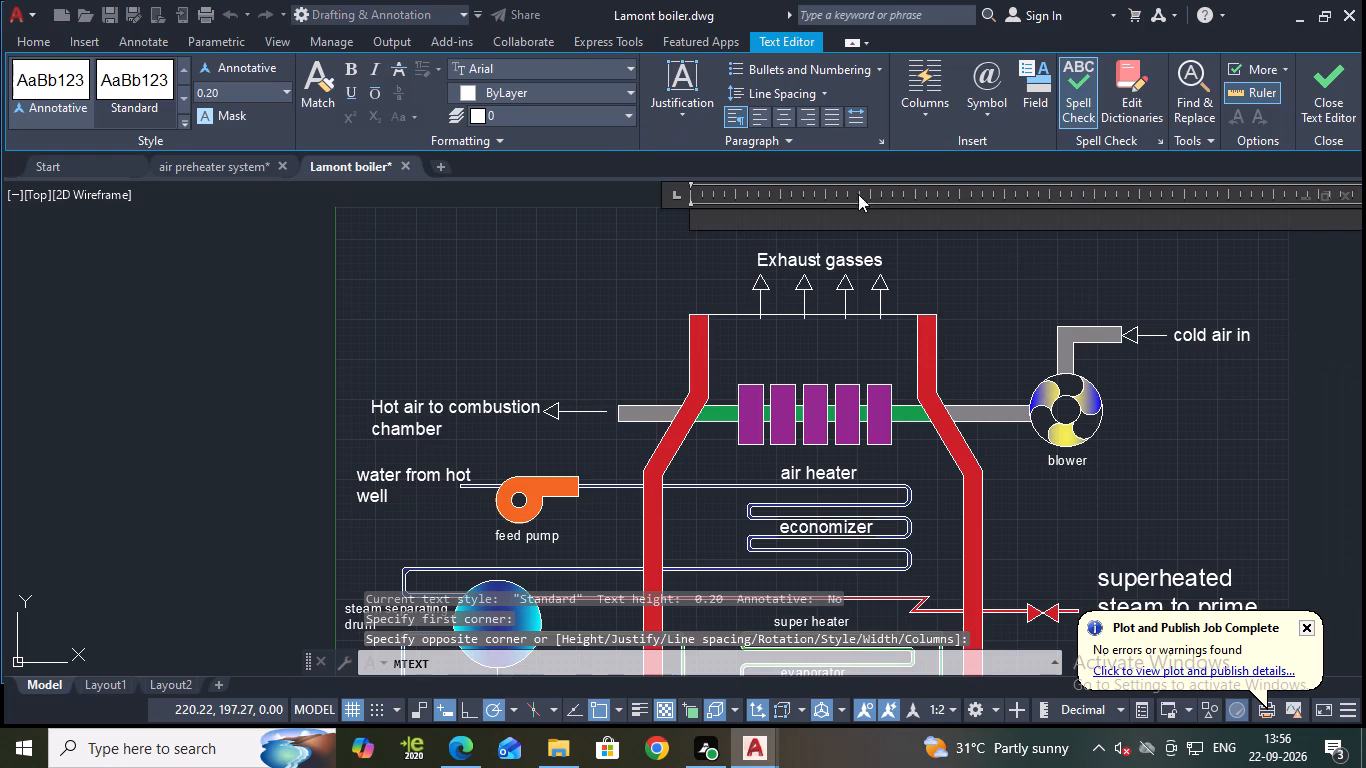
left_click(281, 92)
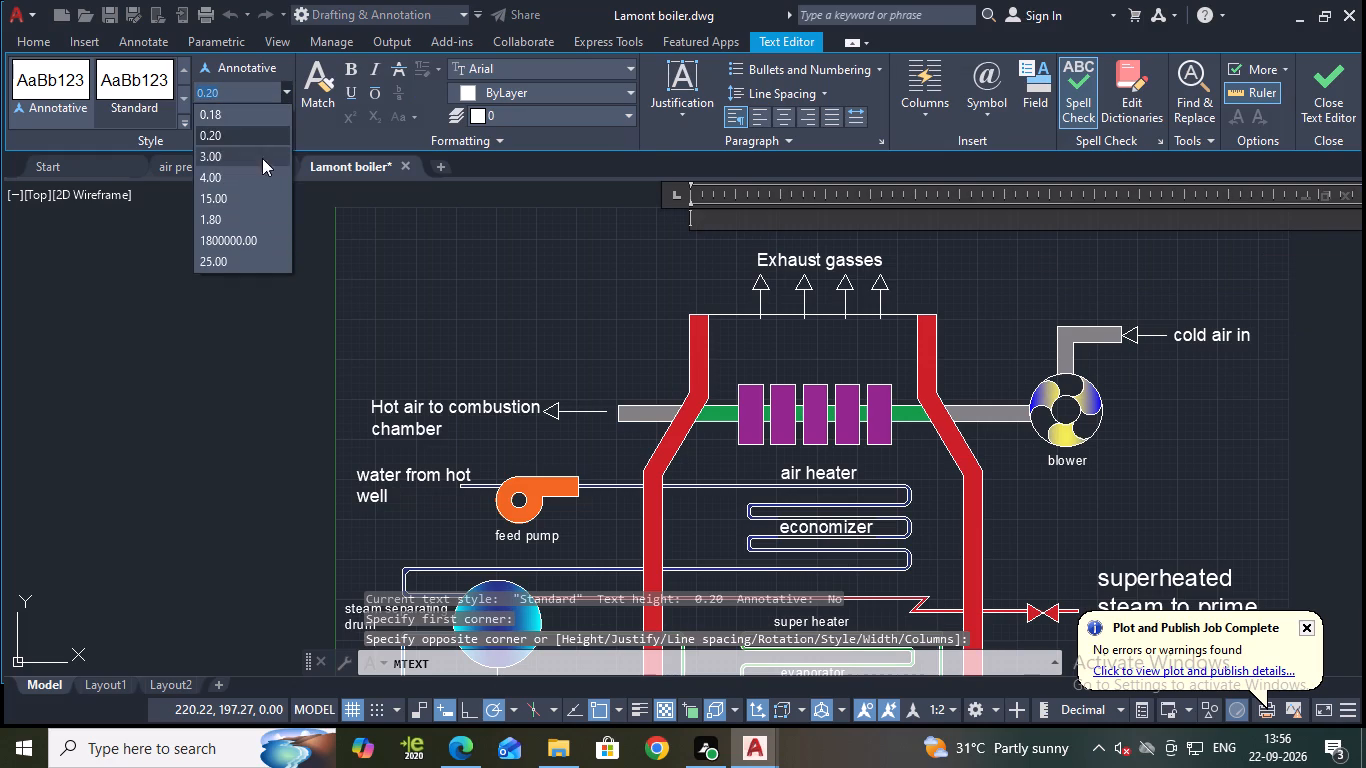
left_click(224, 202)
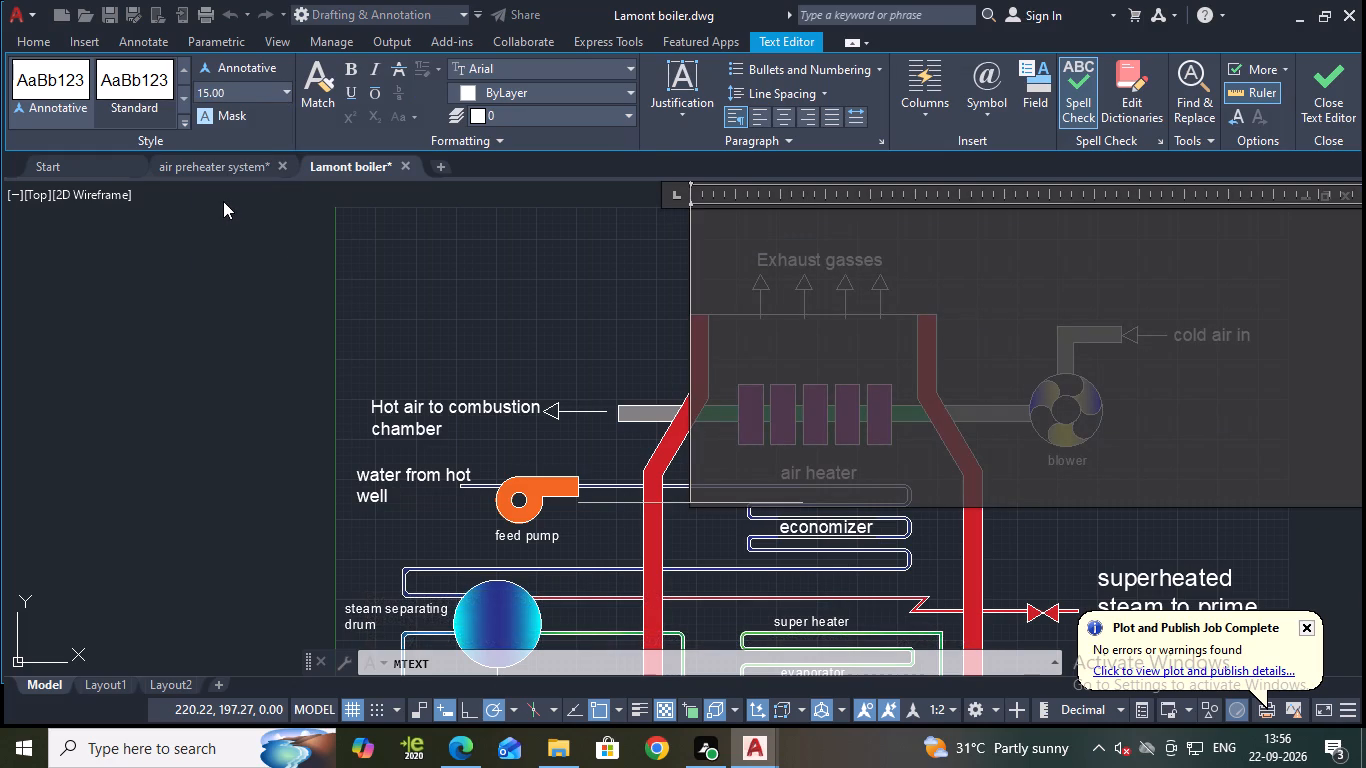
type("la")
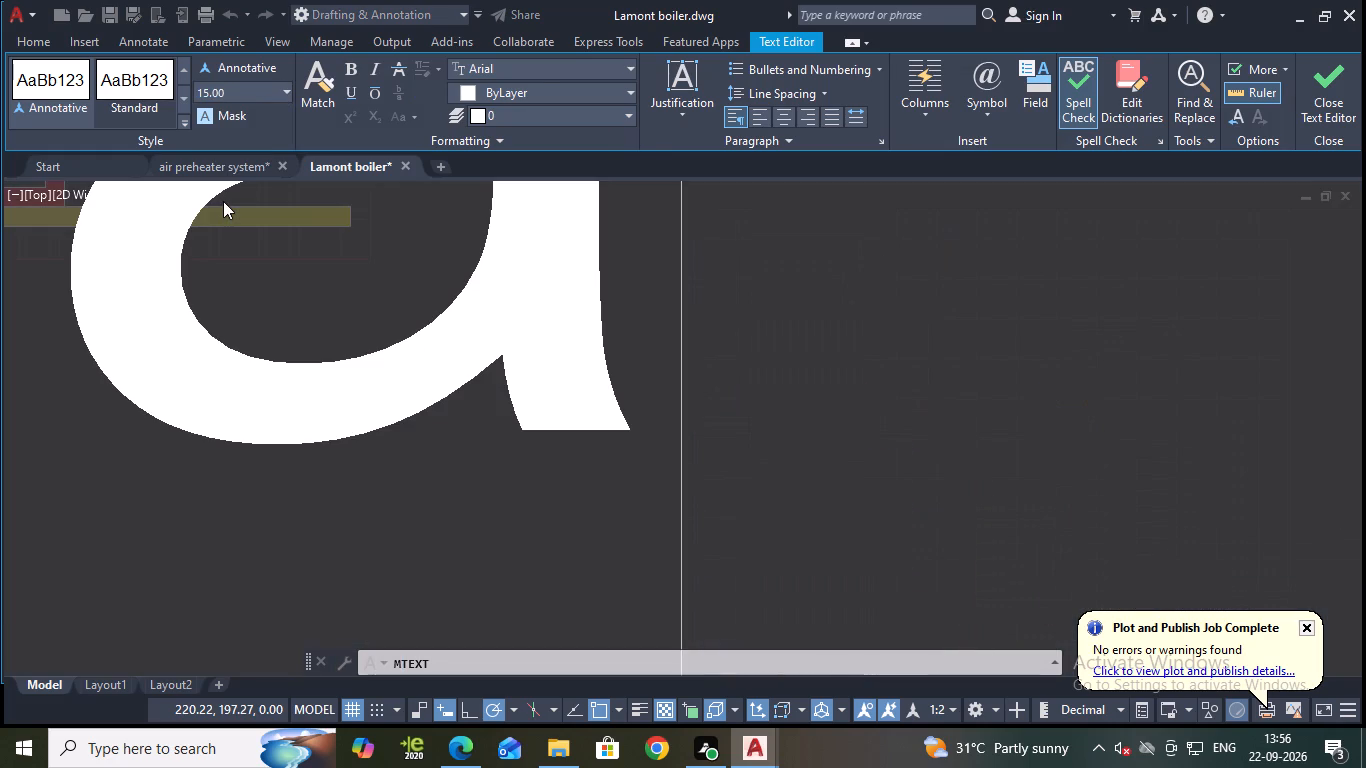
key("m")
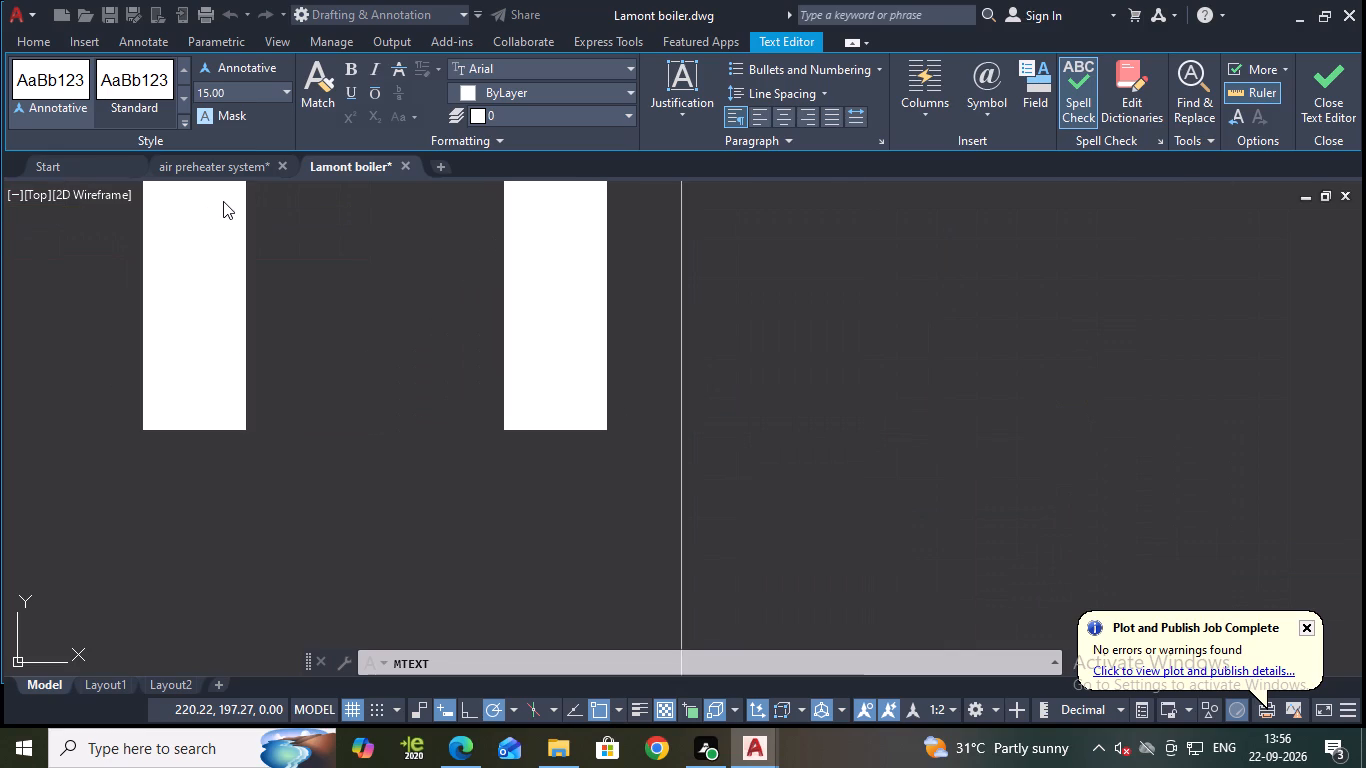
key("o")
type("nt bol")
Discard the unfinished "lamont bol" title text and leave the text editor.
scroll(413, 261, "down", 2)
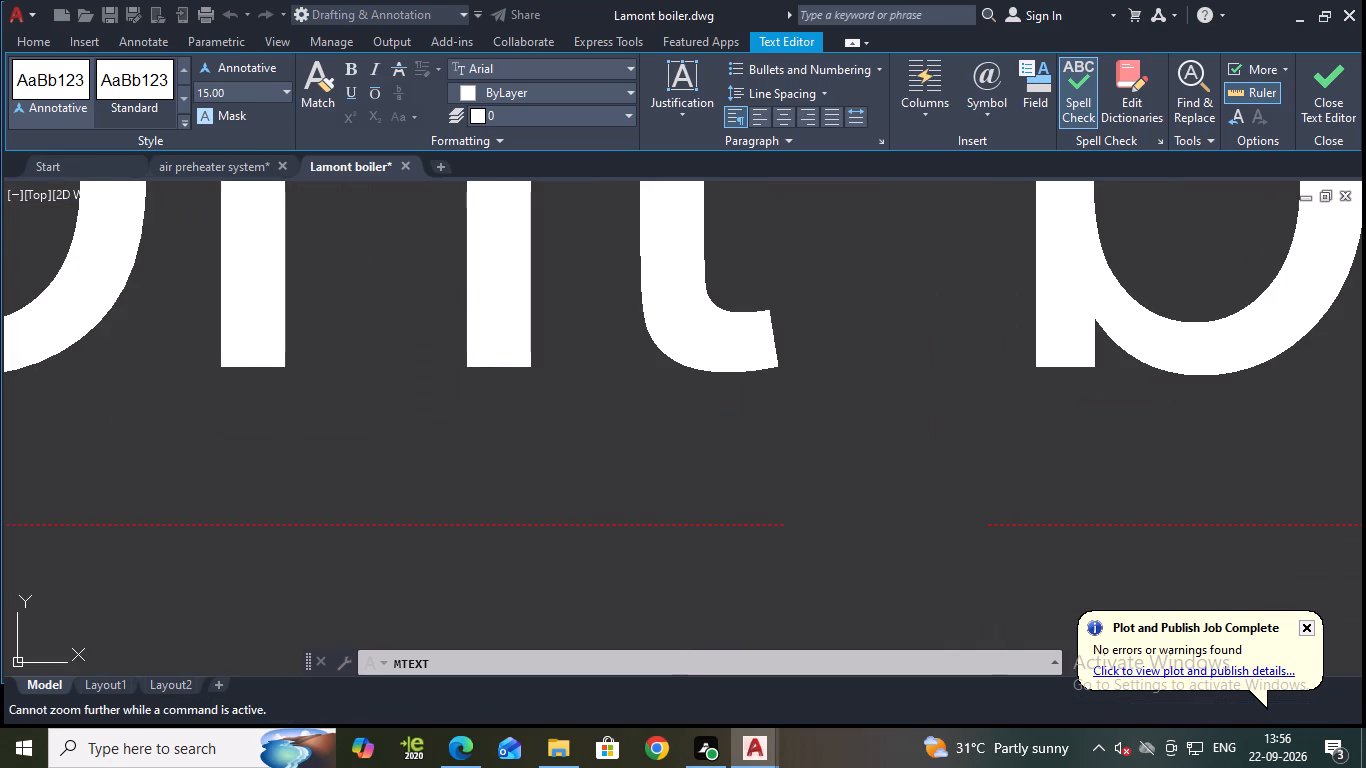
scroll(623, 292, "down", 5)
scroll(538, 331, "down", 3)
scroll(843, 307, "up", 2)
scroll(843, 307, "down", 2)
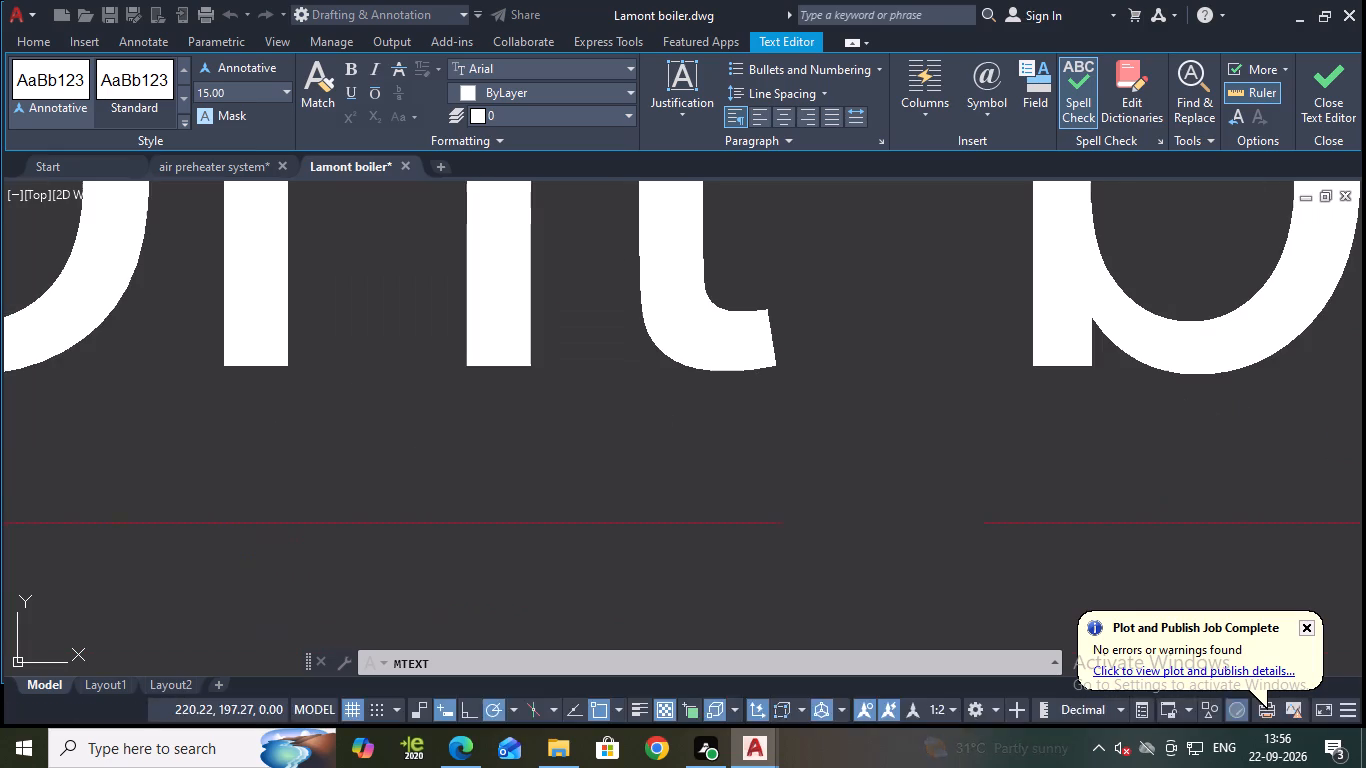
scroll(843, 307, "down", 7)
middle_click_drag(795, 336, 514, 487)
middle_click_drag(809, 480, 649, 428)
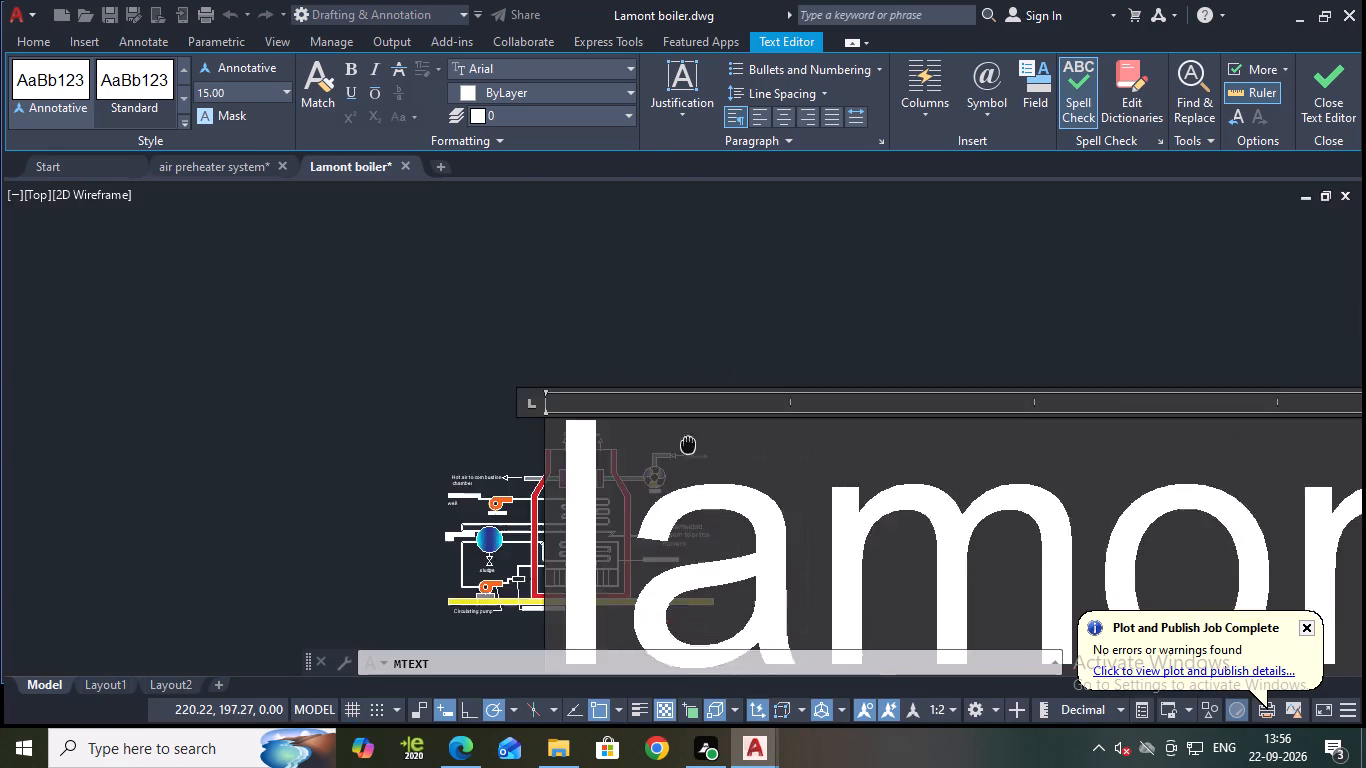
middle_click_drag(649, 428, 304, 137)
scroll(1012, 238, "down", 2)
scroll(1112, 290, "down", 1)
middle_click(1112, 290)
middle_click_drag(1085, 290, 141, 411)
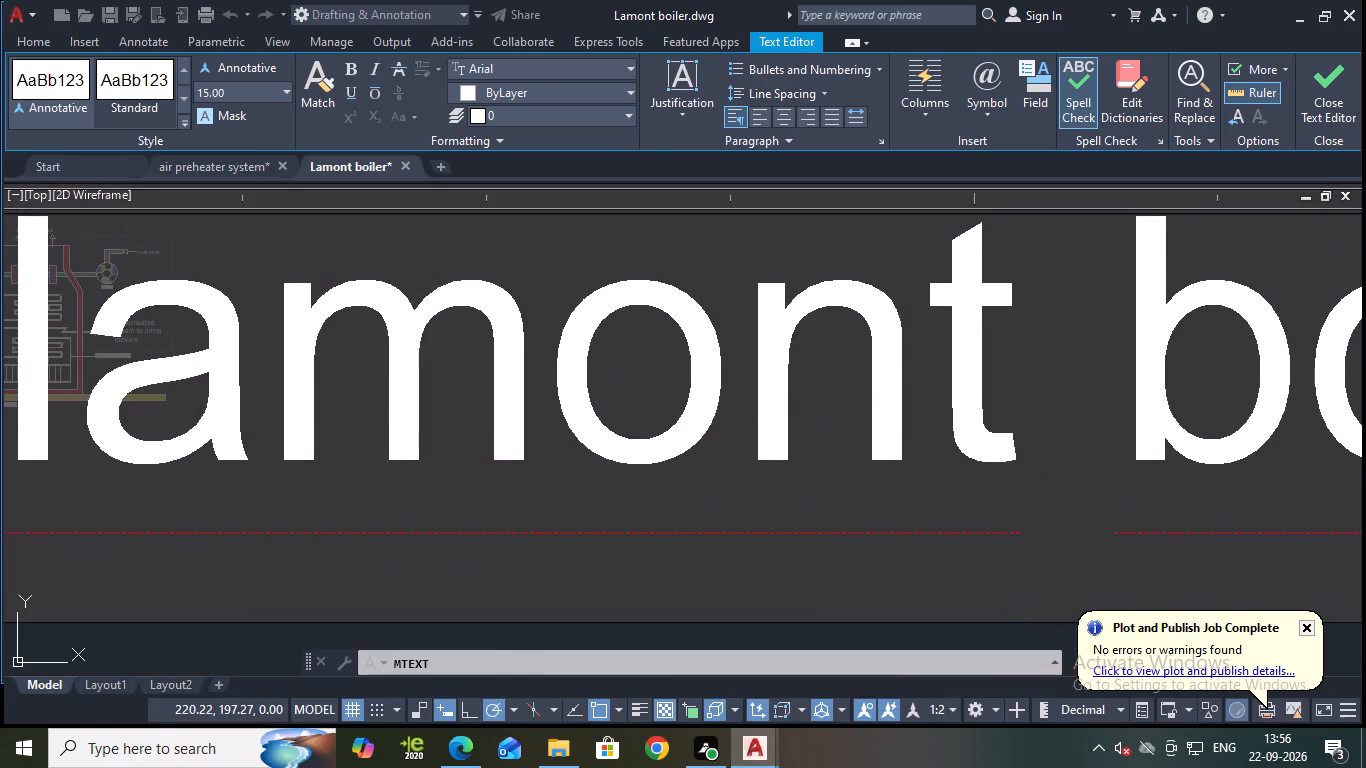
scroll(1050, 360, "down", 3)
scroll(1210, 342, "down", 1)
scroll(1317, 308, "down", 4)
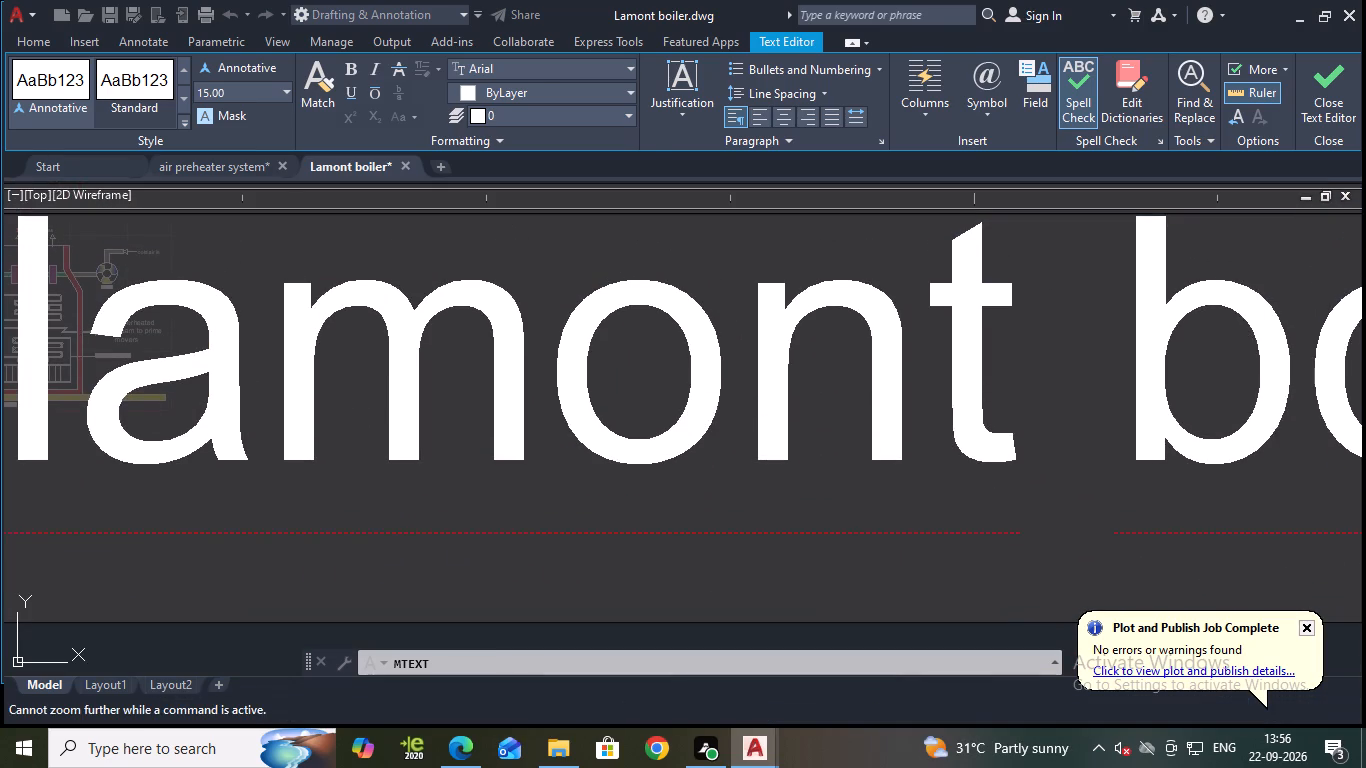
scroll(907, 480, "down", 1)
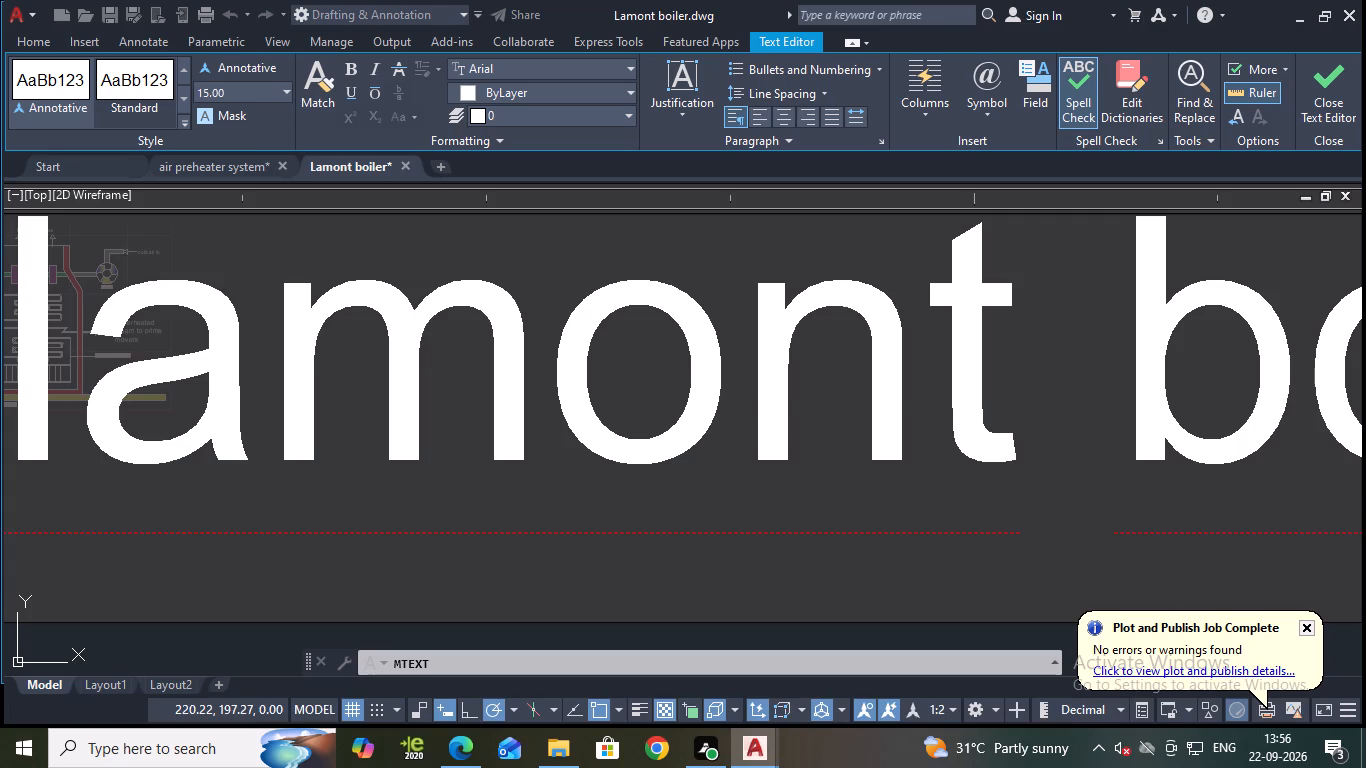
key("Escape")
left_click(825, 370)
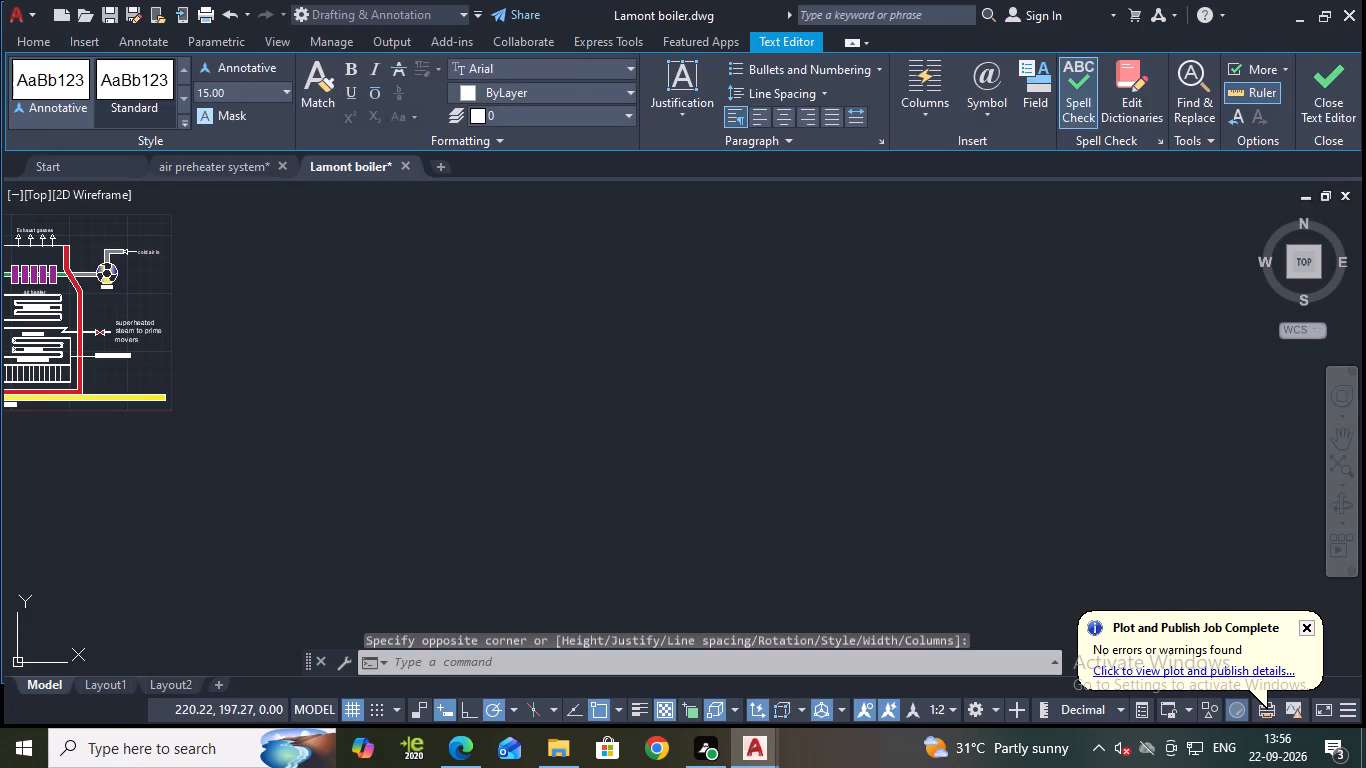
Place a new multiline text box about 83 units wide just above the Exhaust gasses label.
middle_click_drag(550, 355, 1008, 472)
scroll(423, 397, "up", 2)
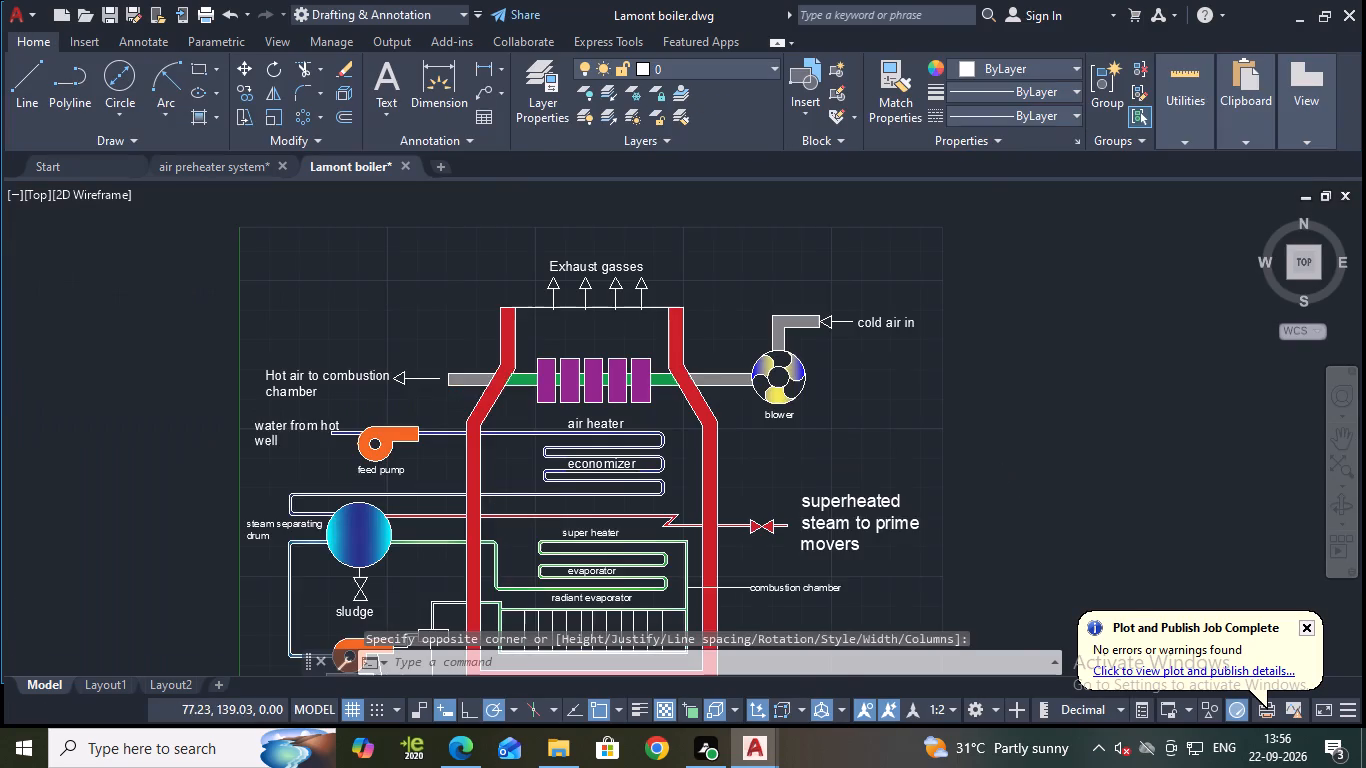
scroll(495, 349, "up", 1)
middle_click_drag(641, 251, 617, 352)
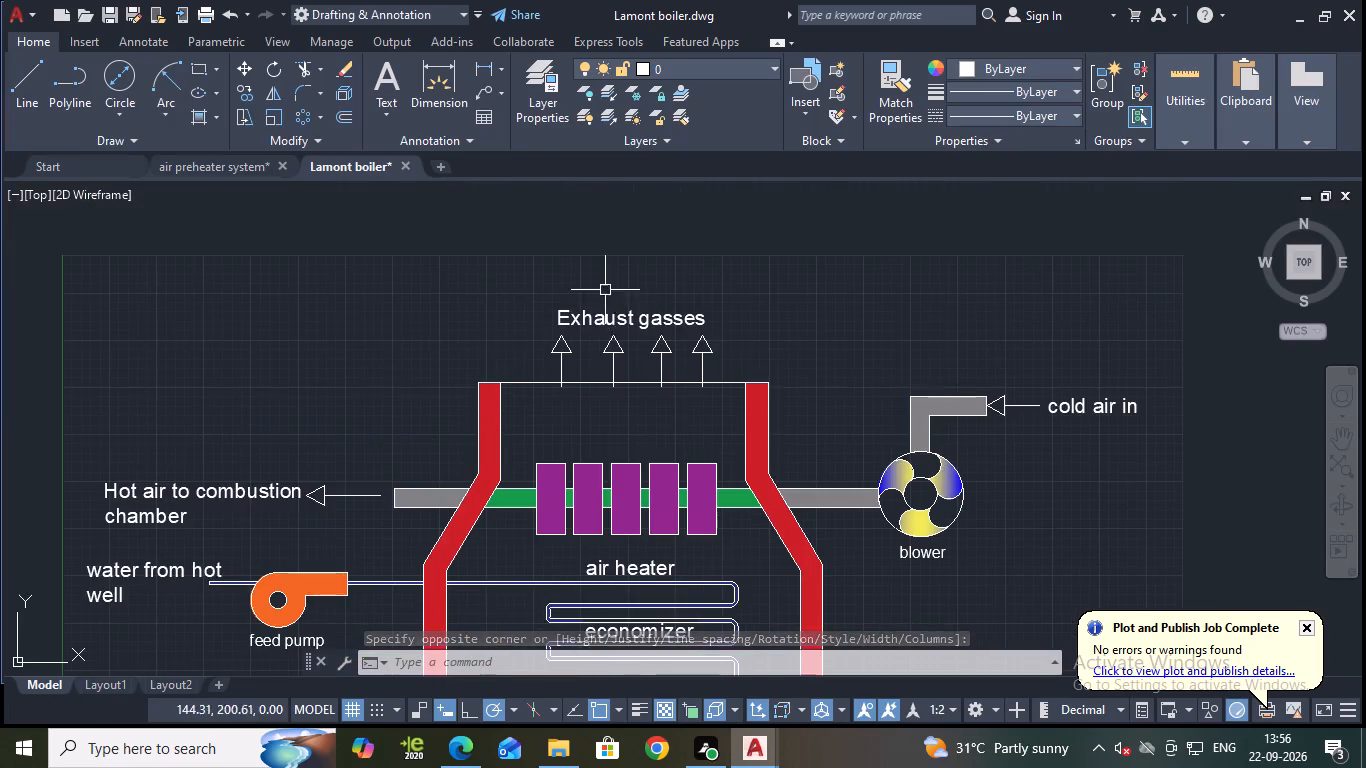
scroll(604, 288, "up", 1)
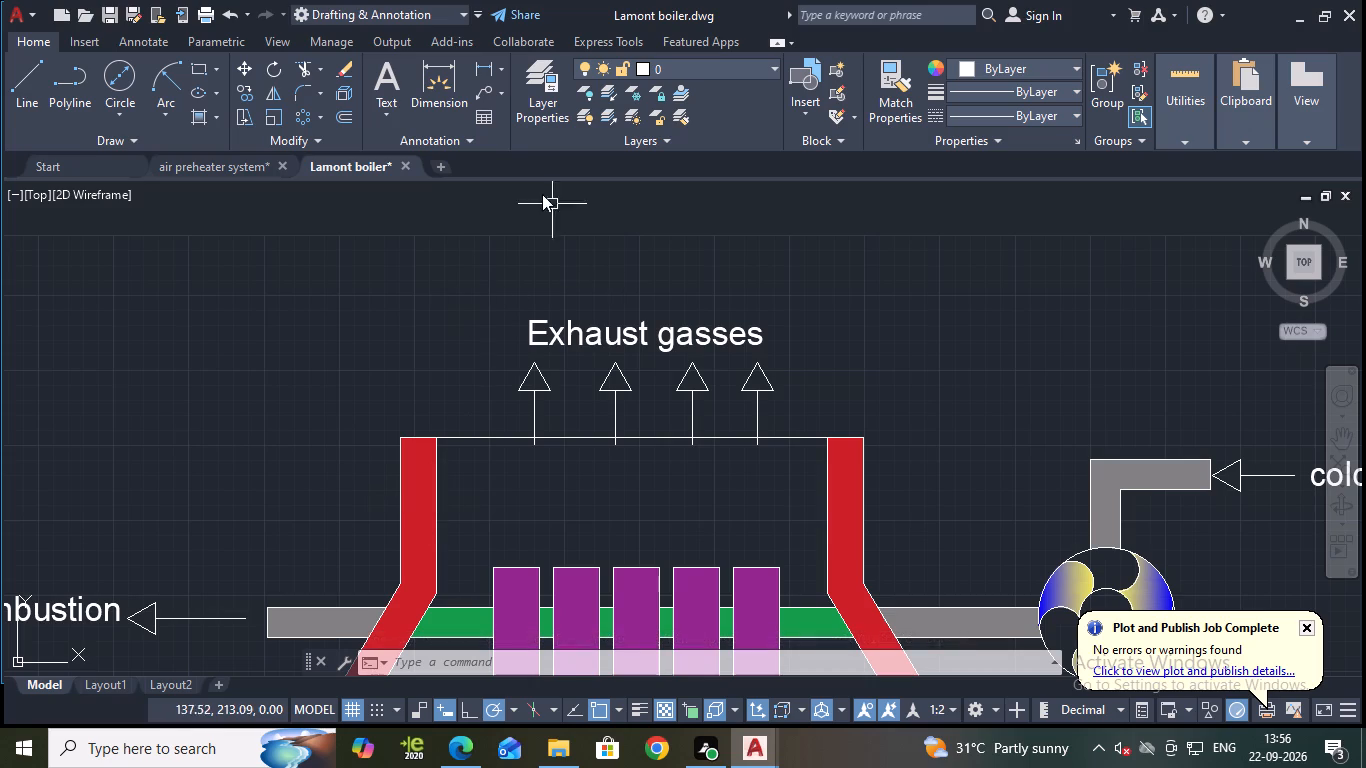
key("Escape")
left_click(583, 264)
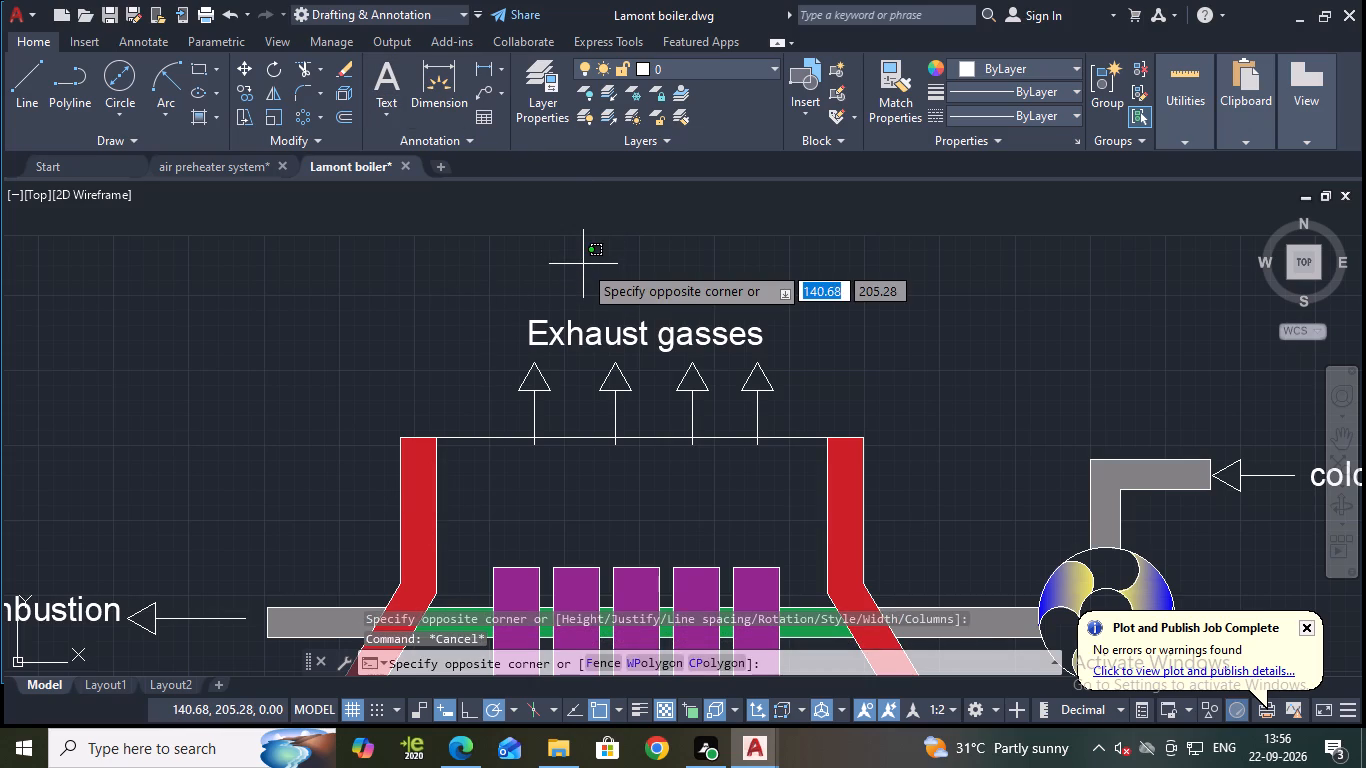
key("Escape")
left_click(583, 264)
type("mt")
key("Return")
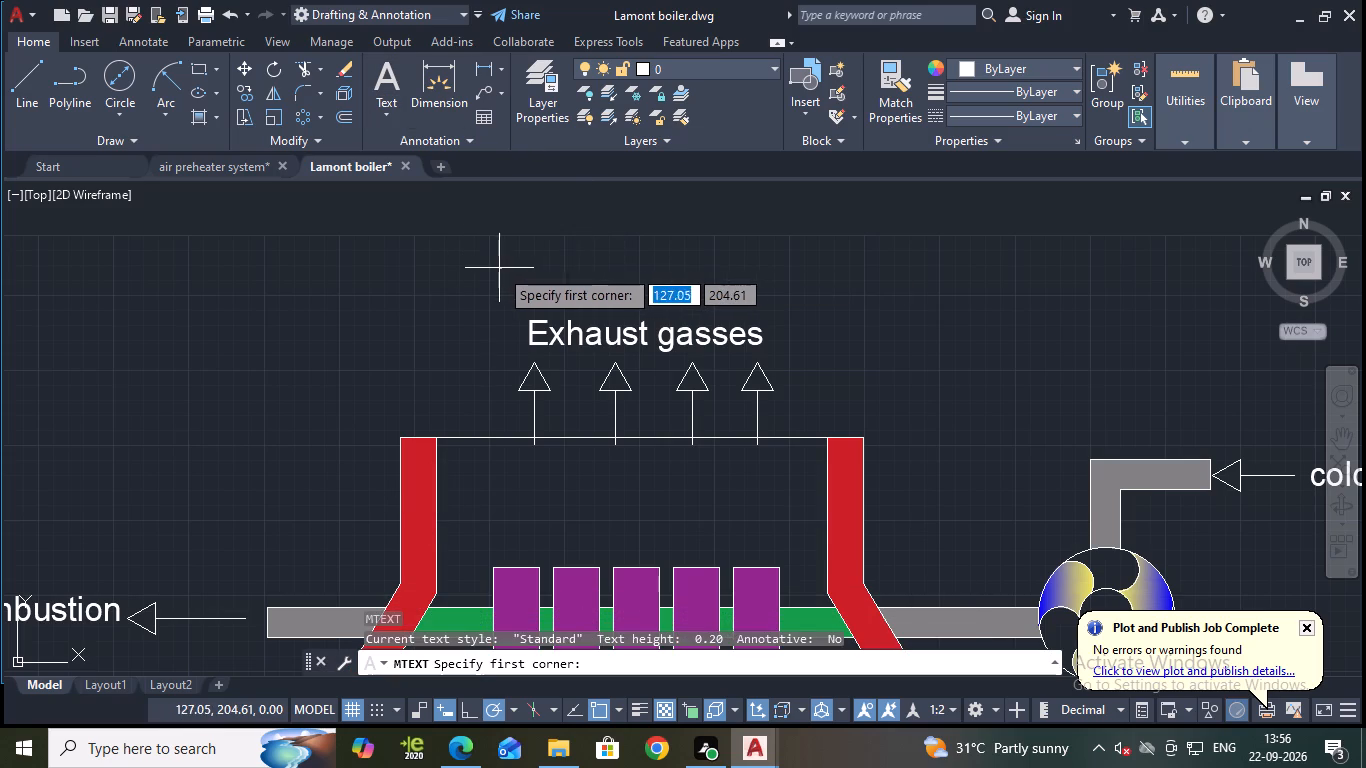
left_click(444, 256)
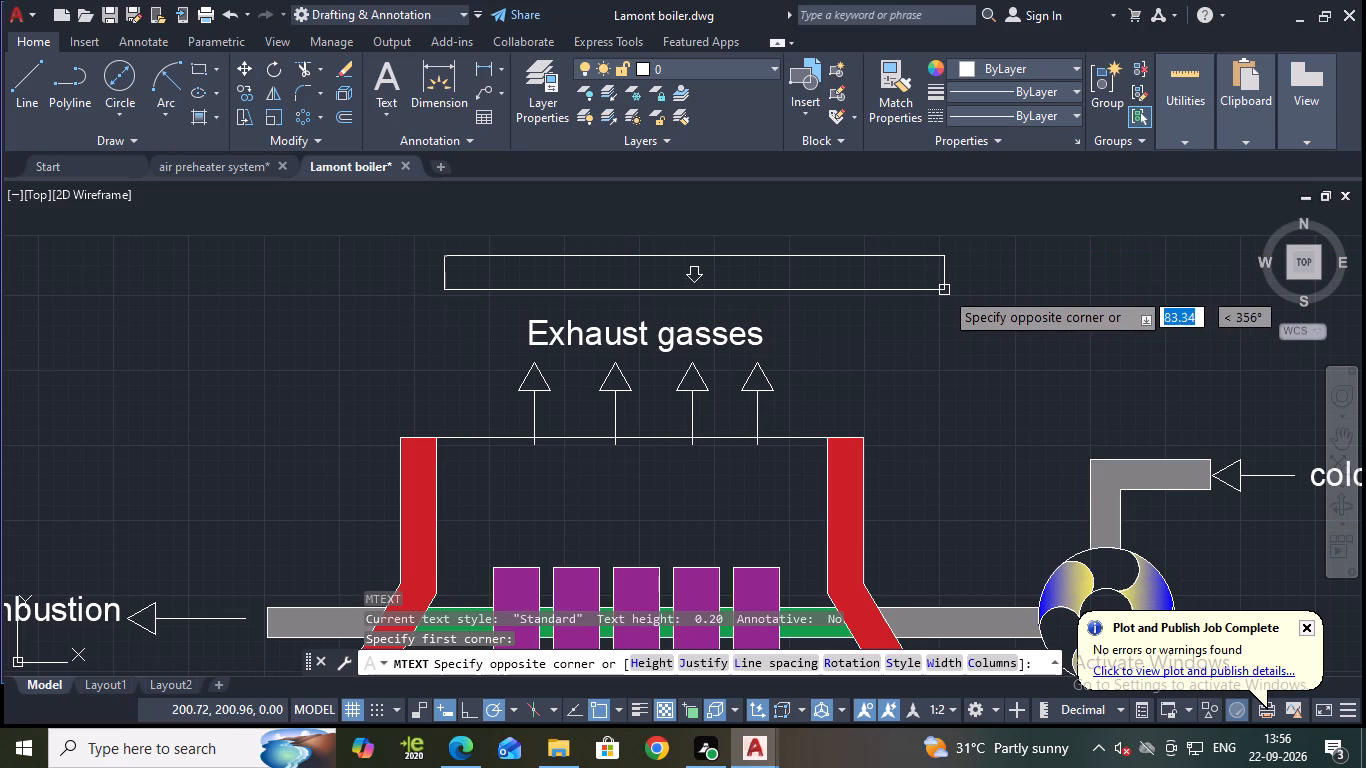
left_click(943, 288)
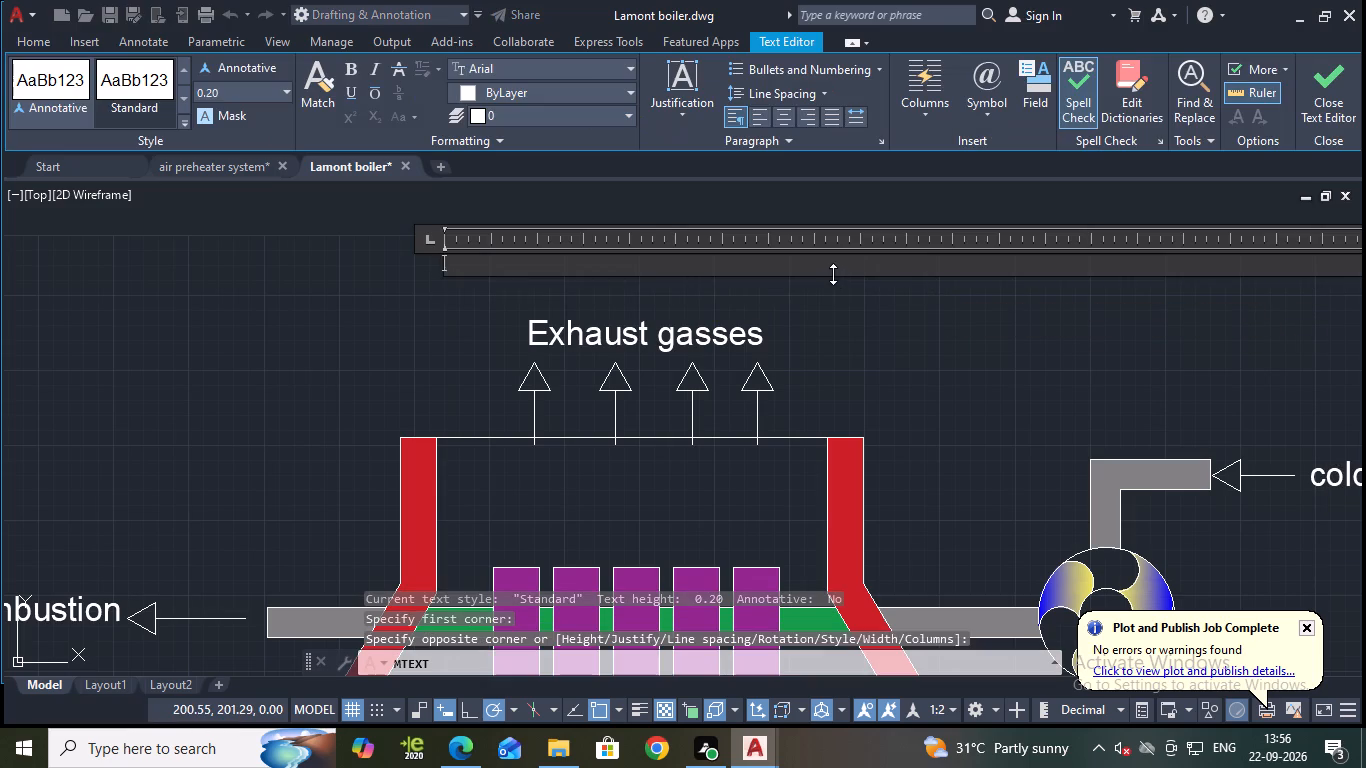
Set the text height to 10 and enter "lamont boiler" as the drawing title.
left_click(279, 88)
left_click(282, 90)
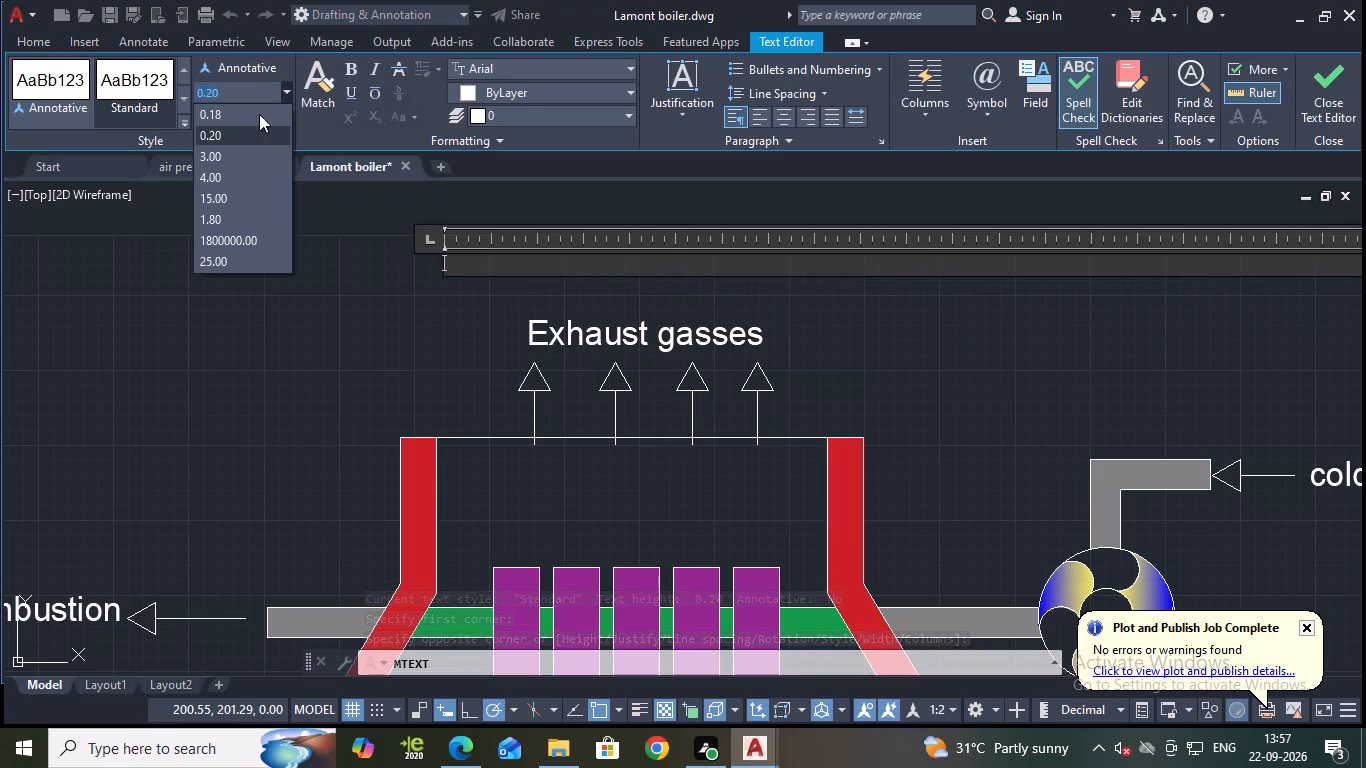
left_click(244, 88)
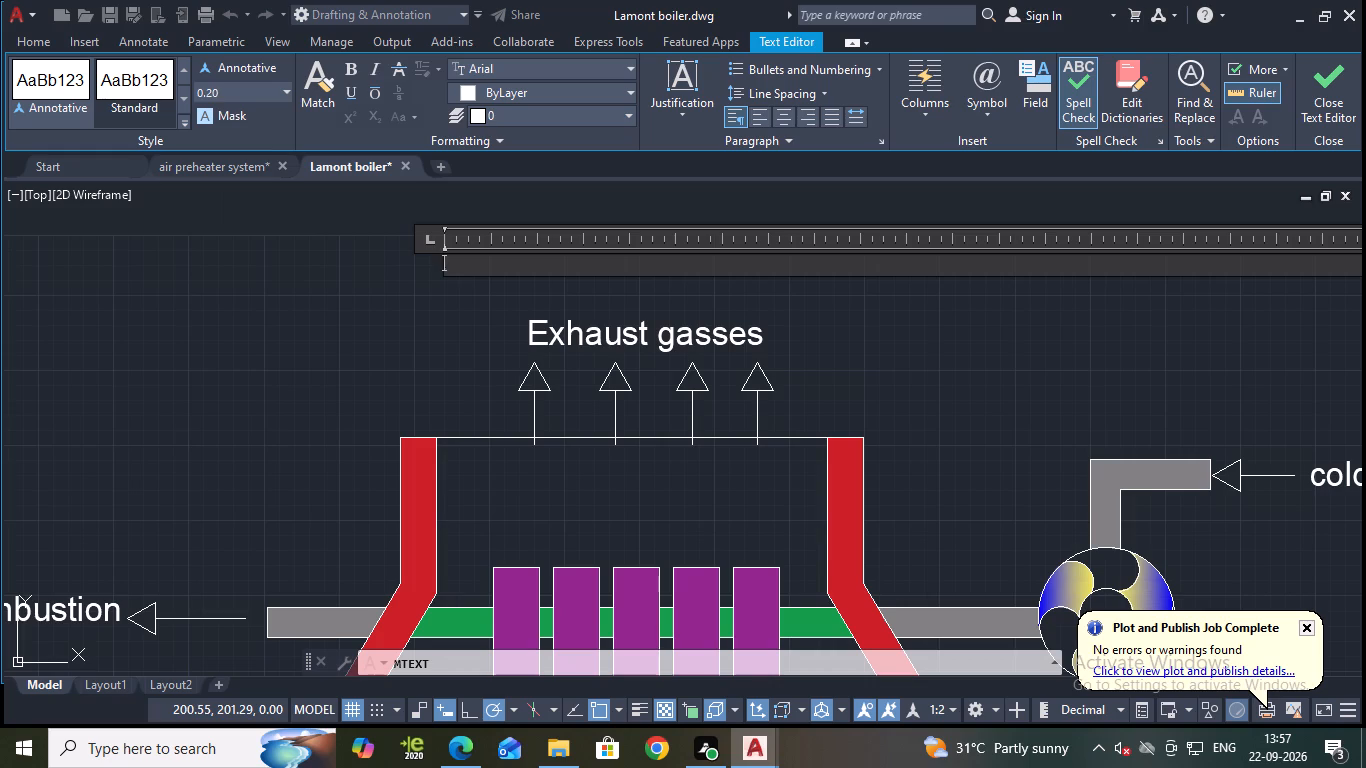
key("BackSpace")
key("BackSpace")
key("BackSpace")
key("BackSpace")
type("10")
key("Return")
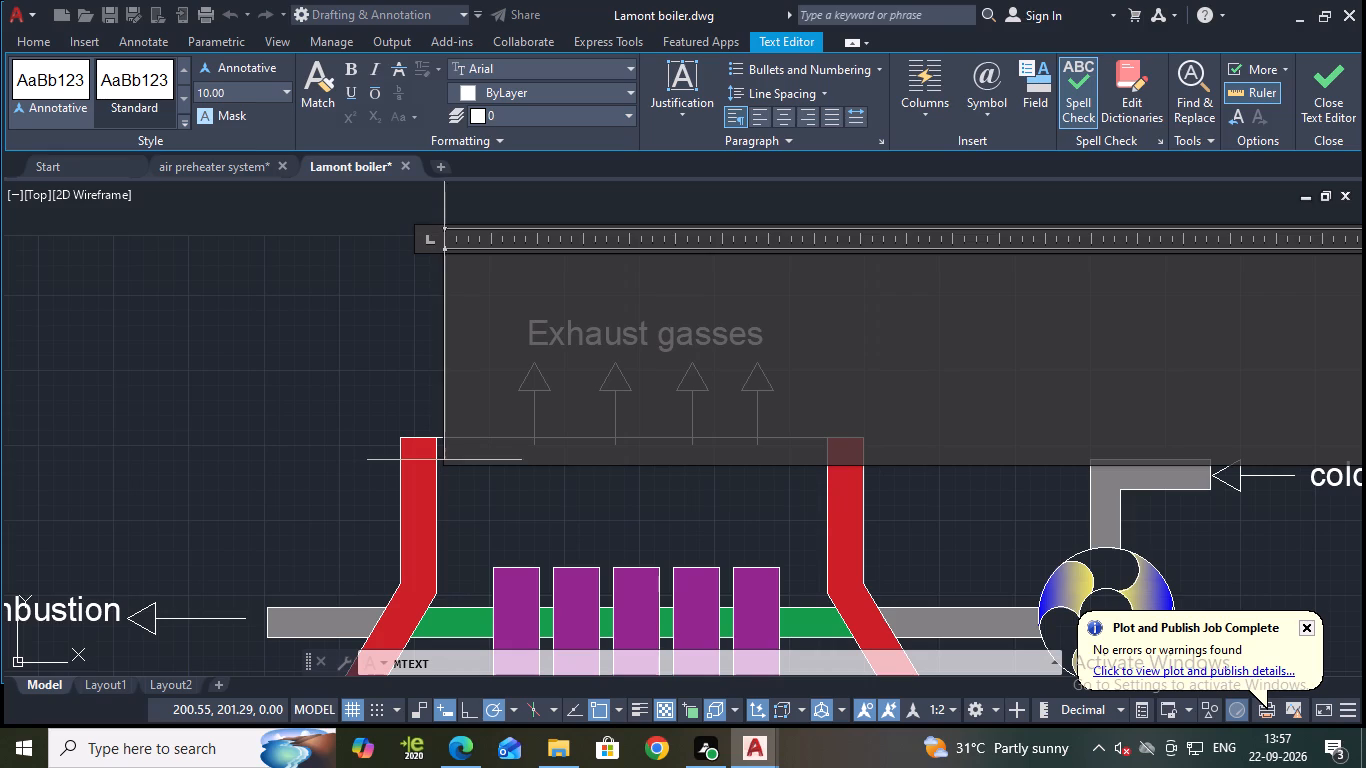
key("l")
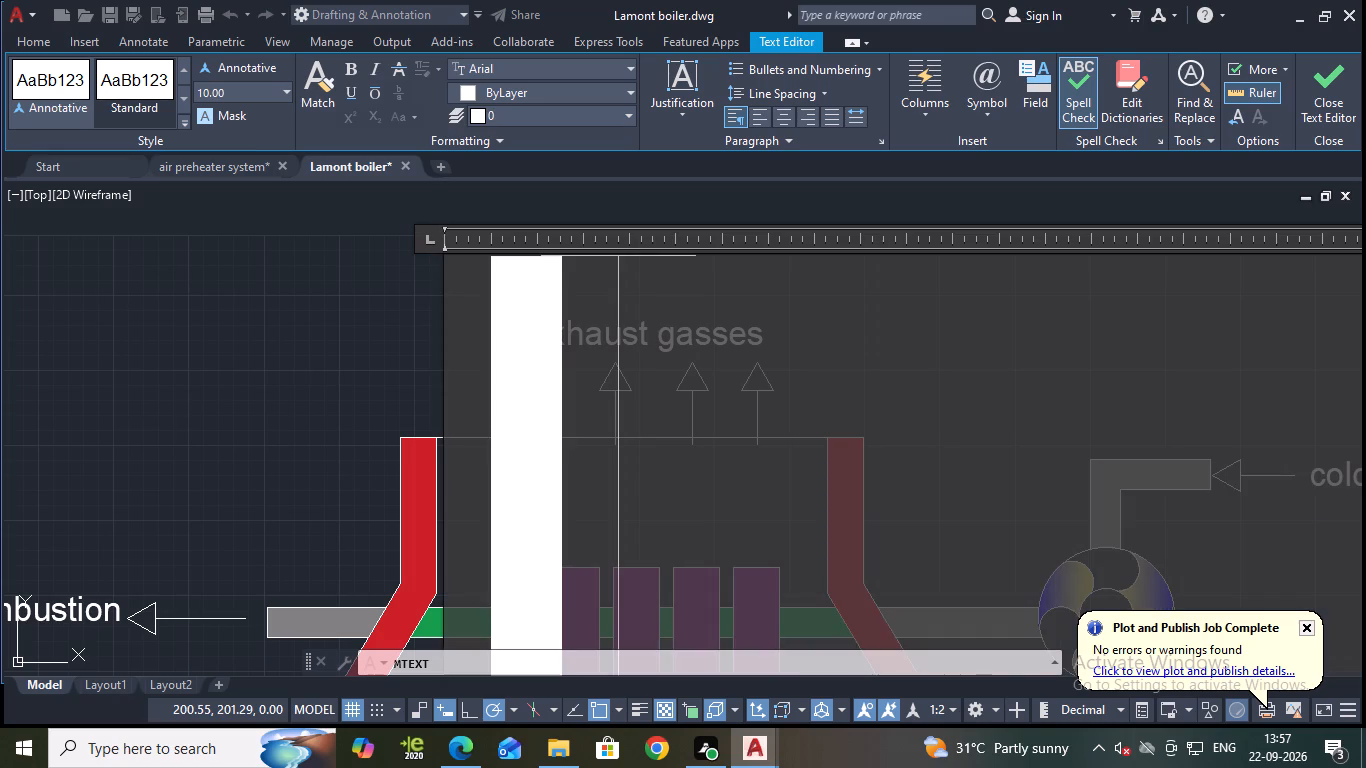
key("a")
type("mont")
key("space")
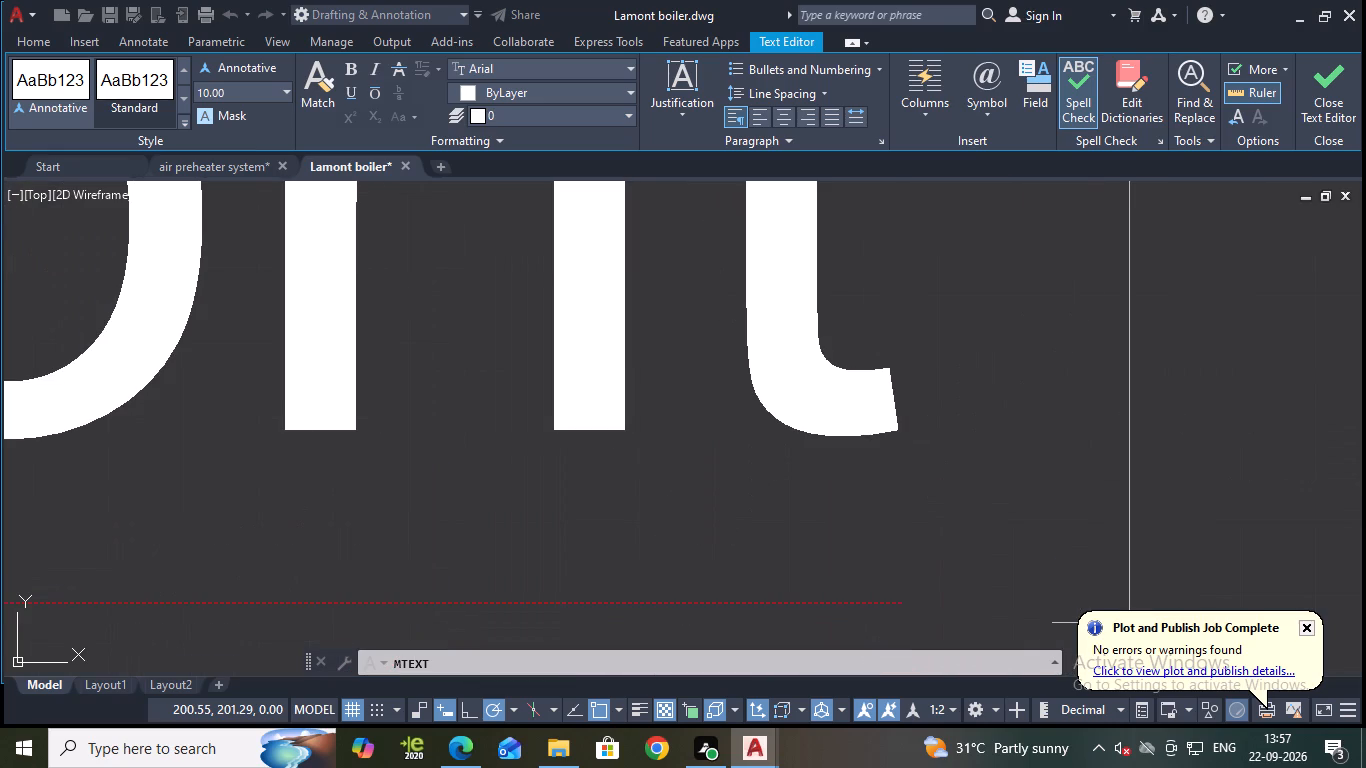
key("b")
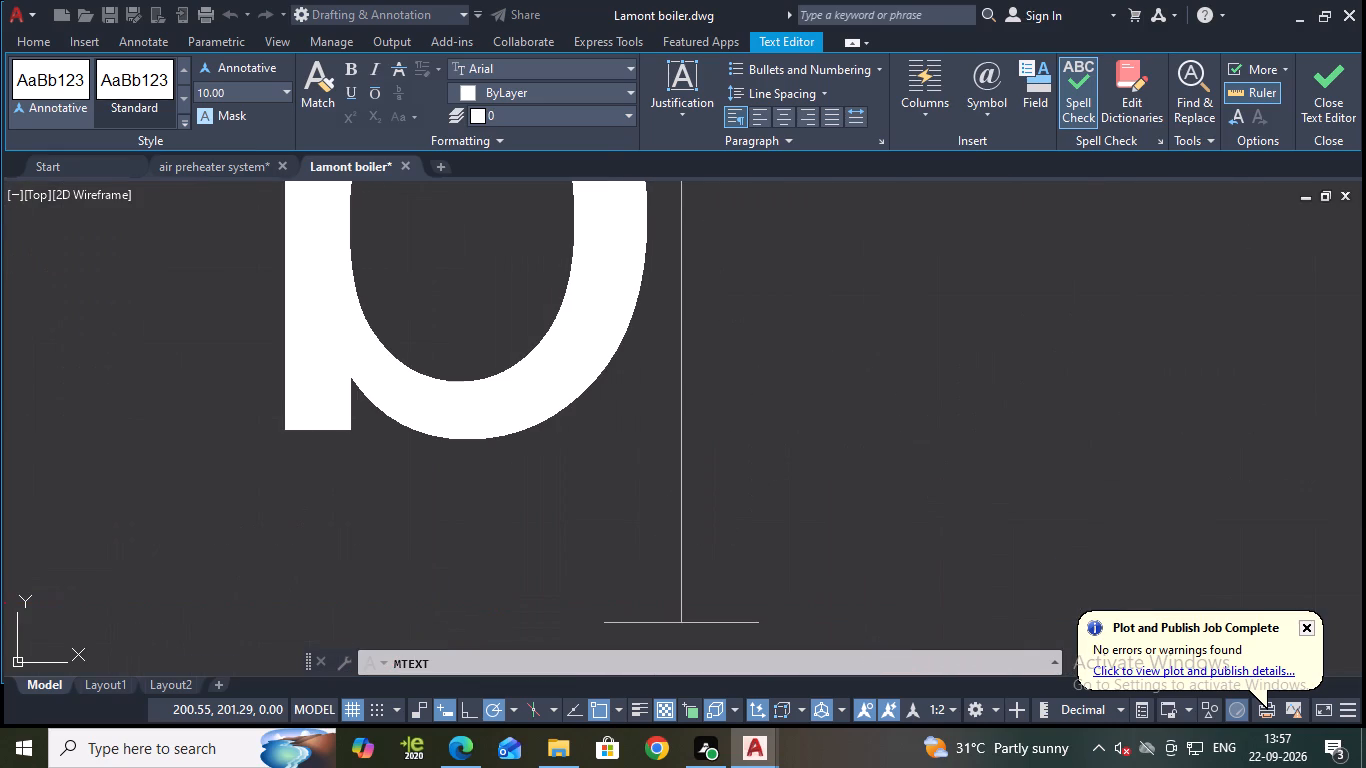
type("oiler")
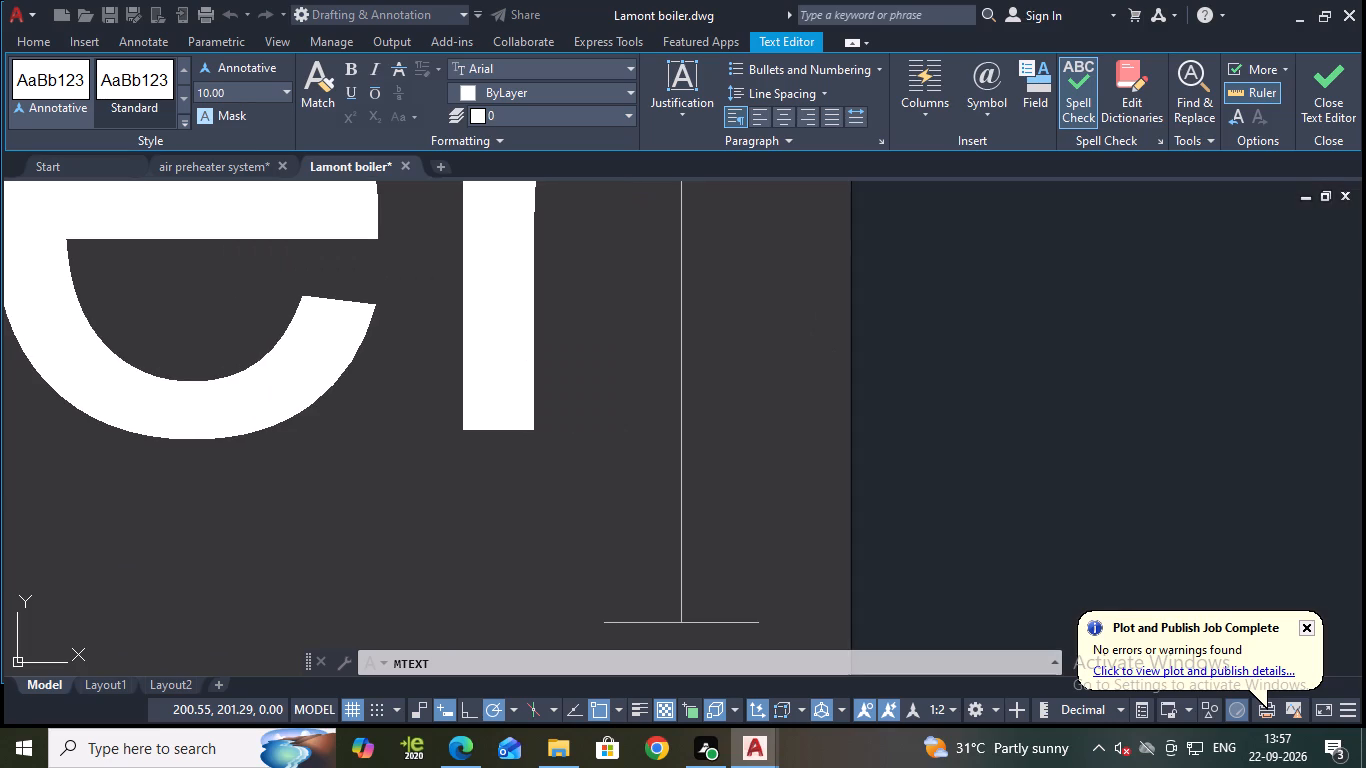
left_click(1326, 114)
Move the lamont boiler title slightly upward, away from the Exhaust gasses label, and save the drawing.
scroll(777, 415, "down", 2)
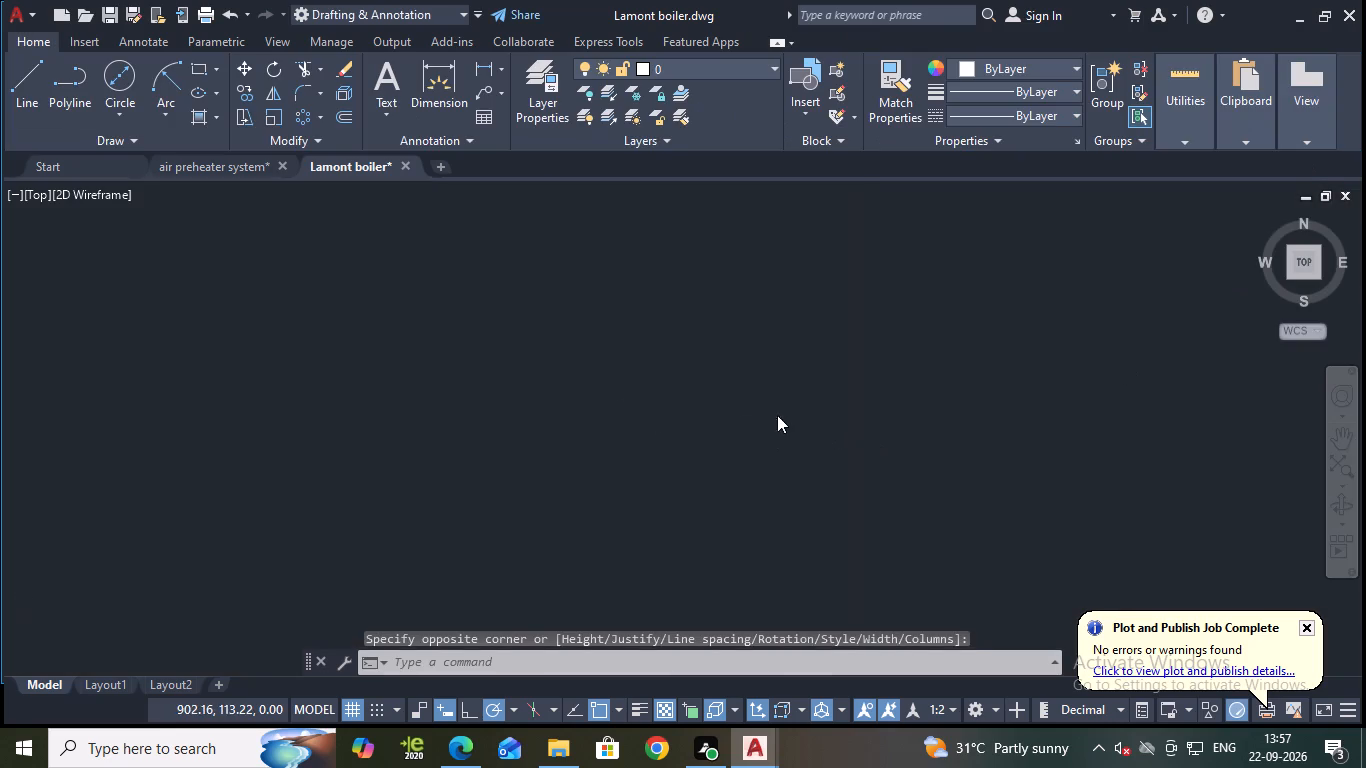
scroll(645, 394, "down", 2)
scroll(484, 386, "down", 1)
middle_click_drag(379, 380, 633, 353)
scroll(408, 353, "up", 2)
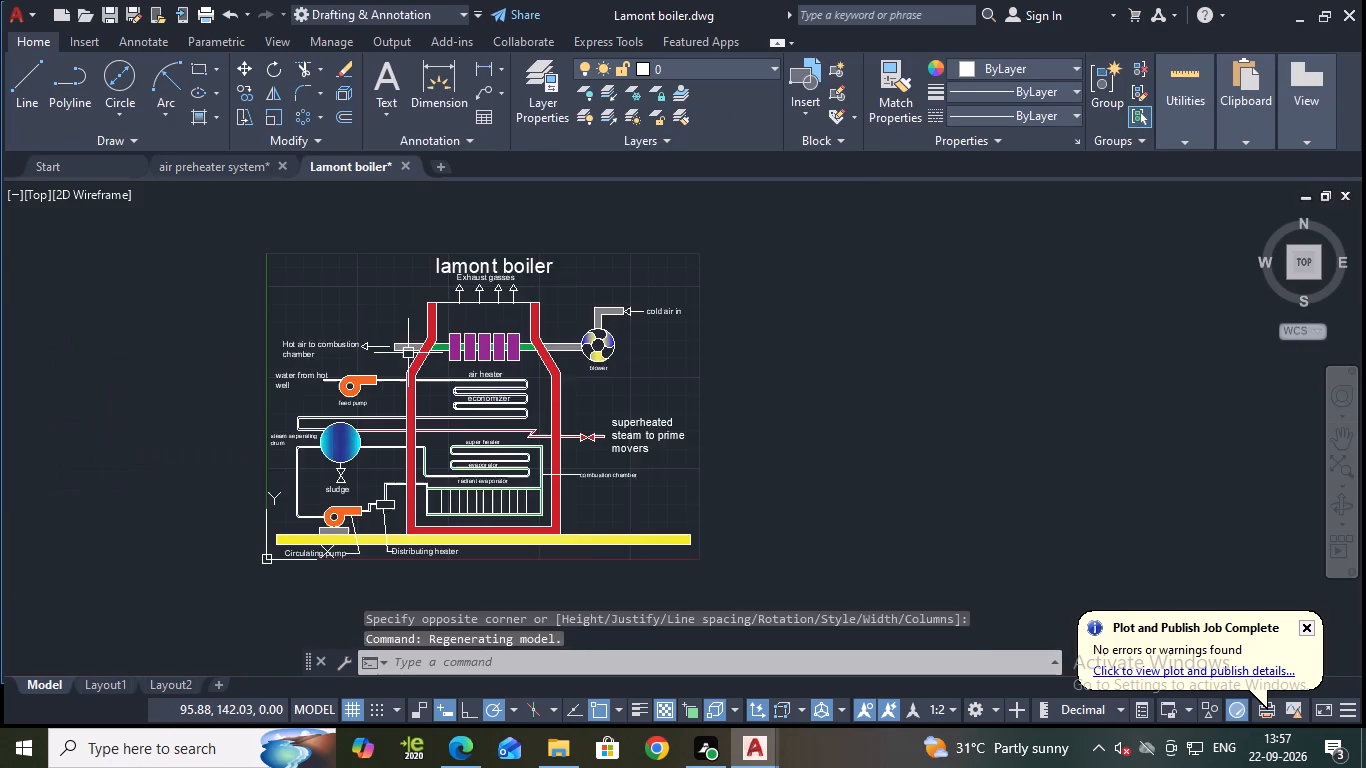
scroll(408, 353, "up", 1)
middle_click_drag(655, 263, 708, 383)
scroll(701, 380, "up", 1)
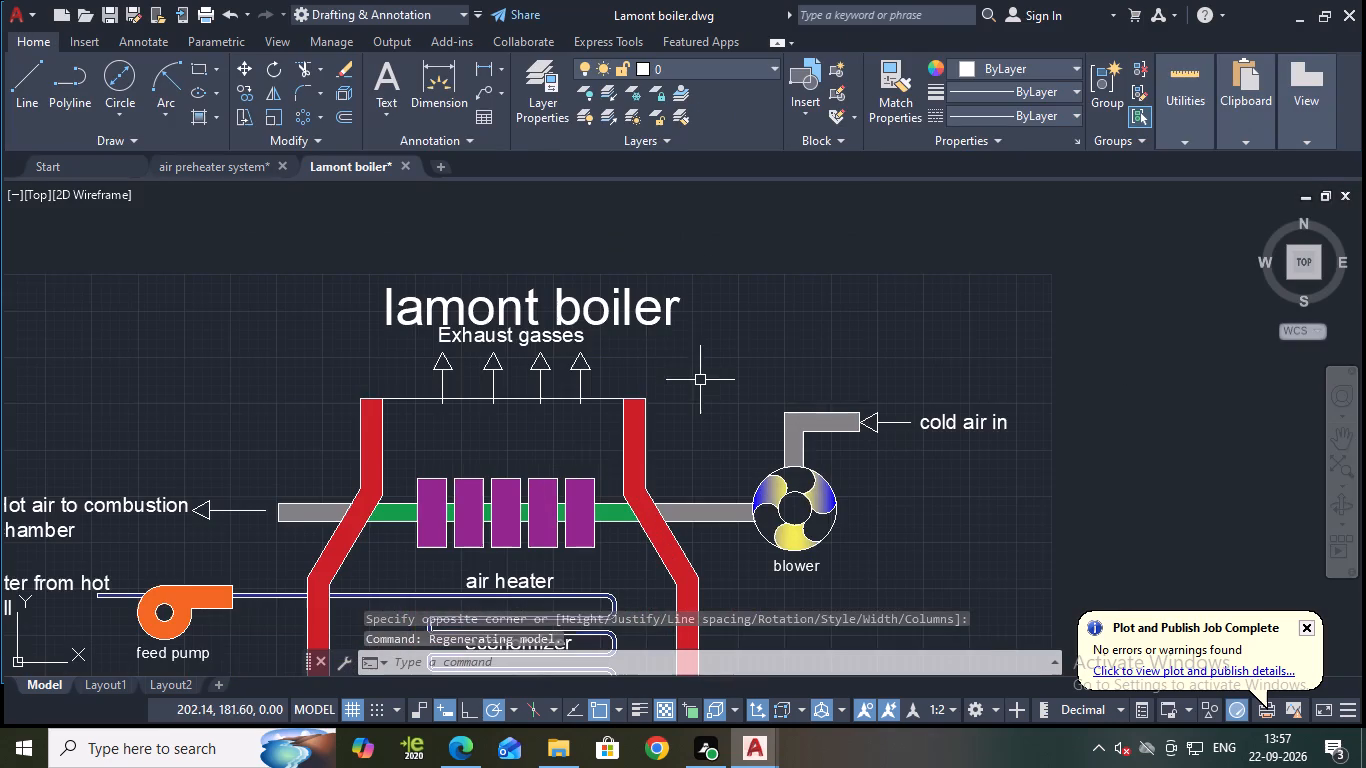
left_click(647, 316)
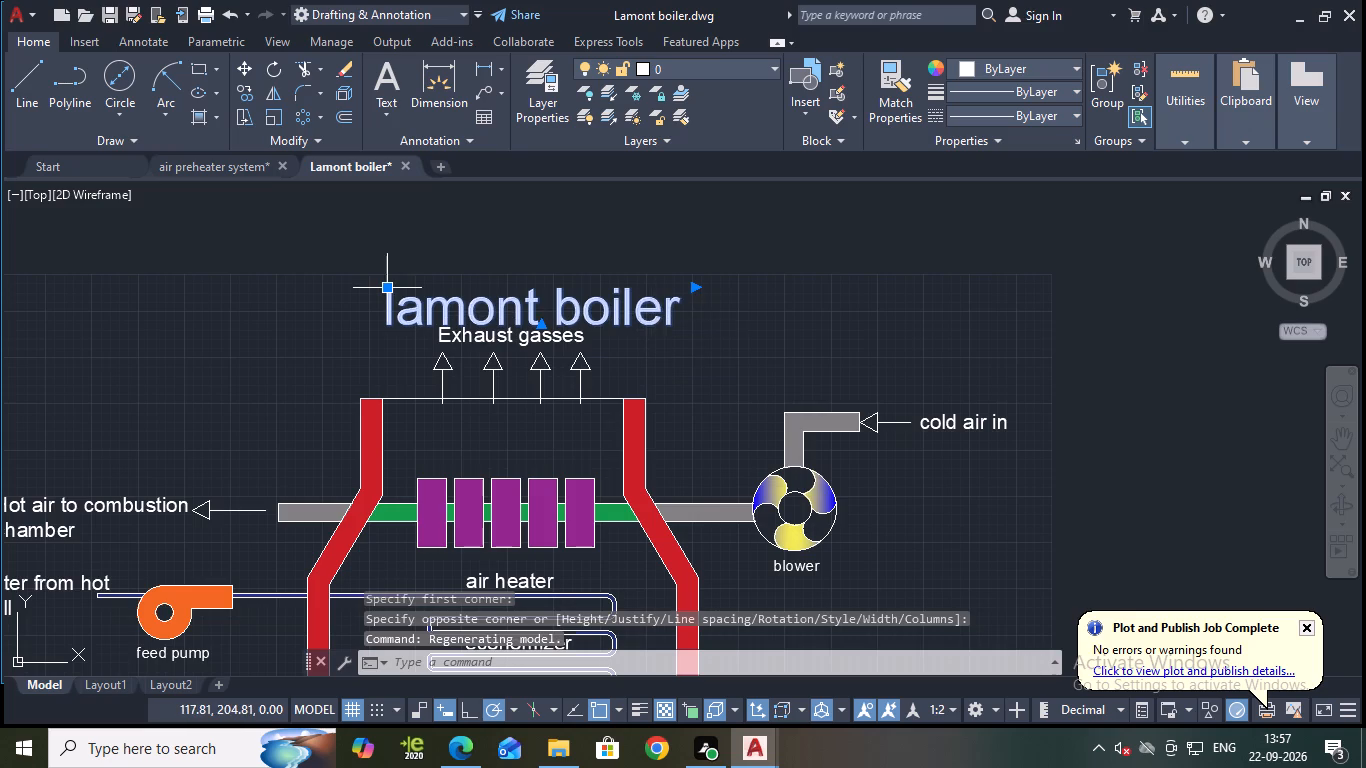
left_click(386, 287)
left_click(388, 280)
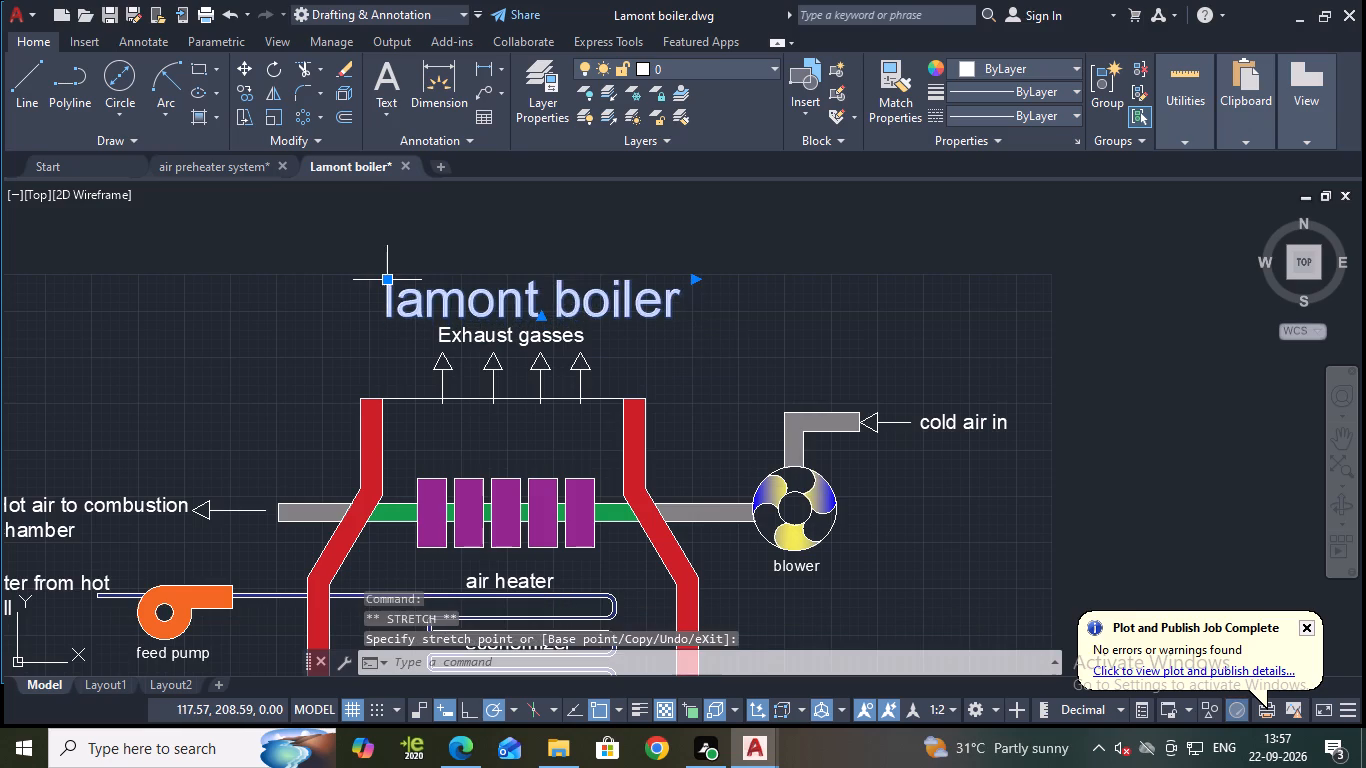
key("Escape")
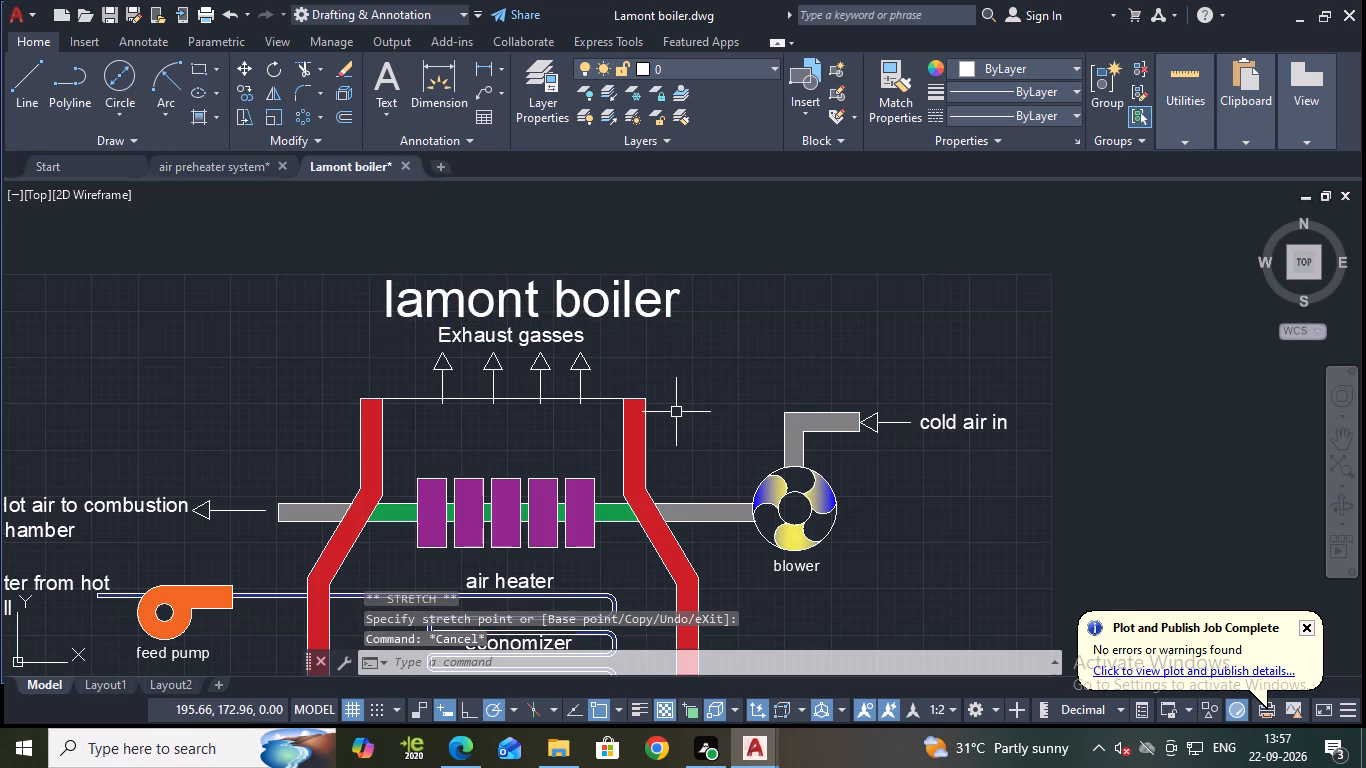
key("ctrl+s")
Look over the lower part of the boiler drawing and save it again.
scroll(823, 483, "down", 1)
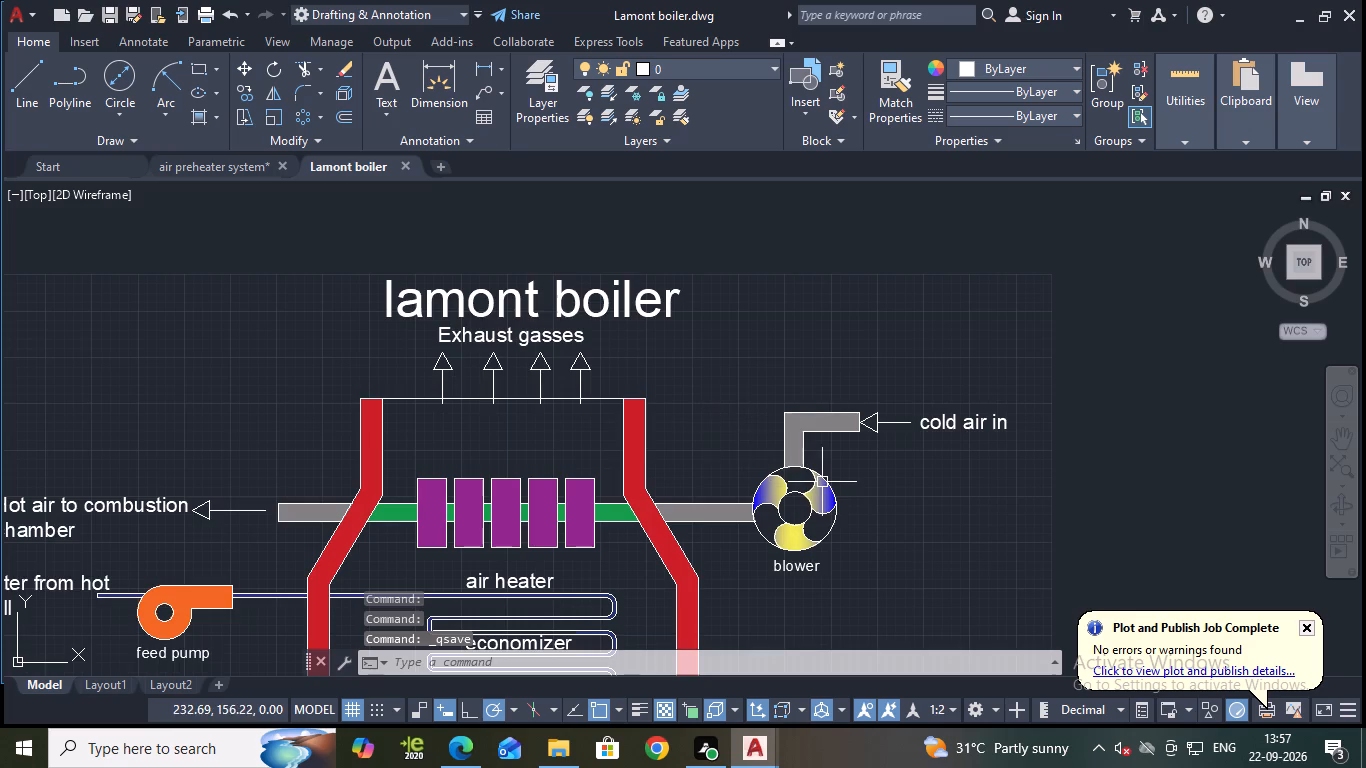
middle_click_drag(866, 498, 883, 432)
middle_click_drag(892, 416, 905, 389)
middle_click(912, 379)
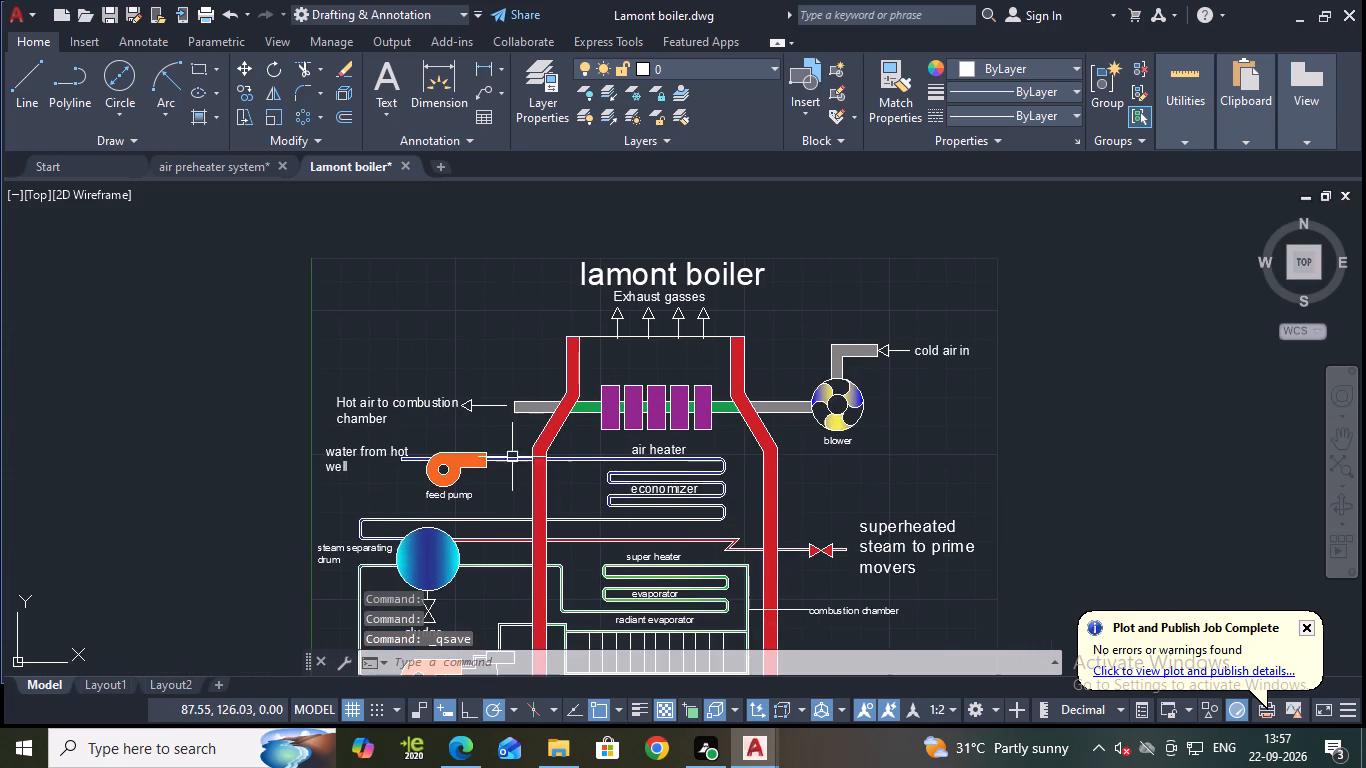
middle_click_drag(880, 490, 902, 327)
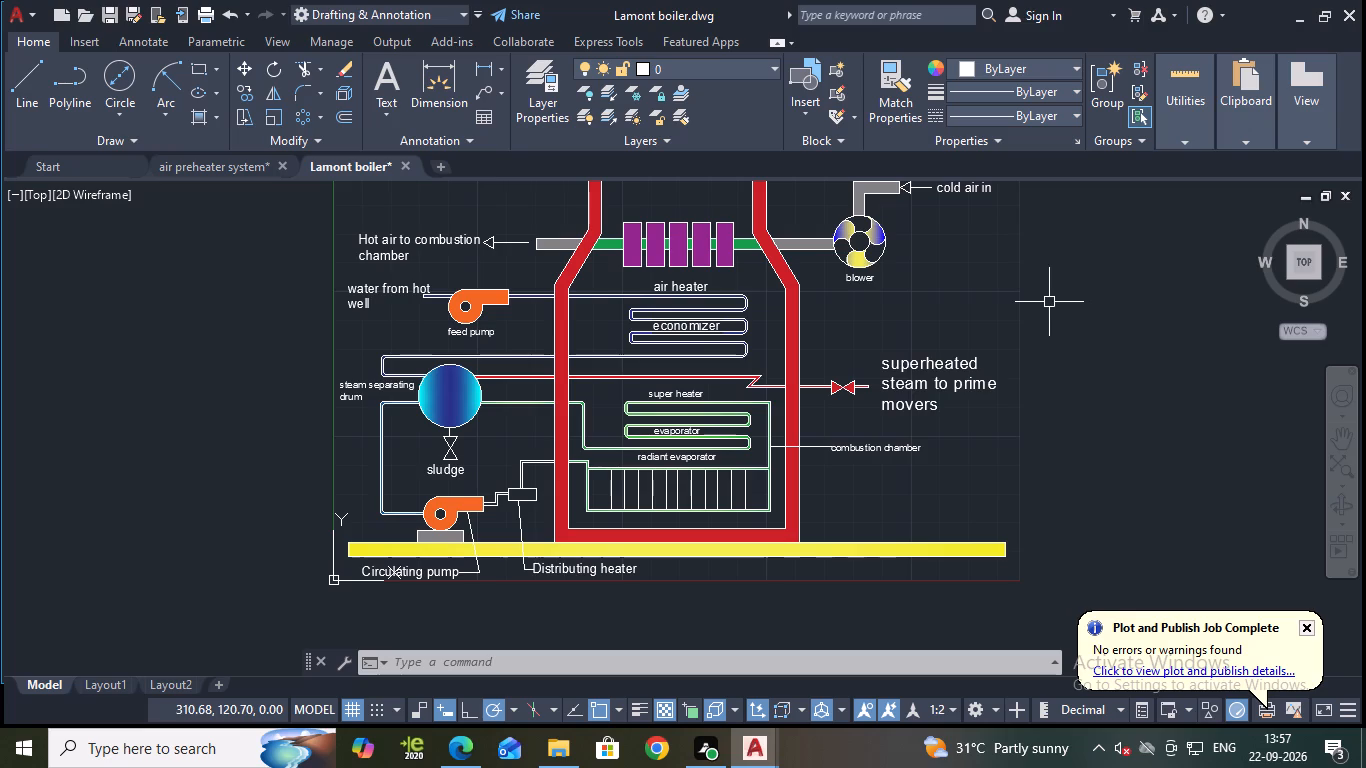
key("ctrl+s")
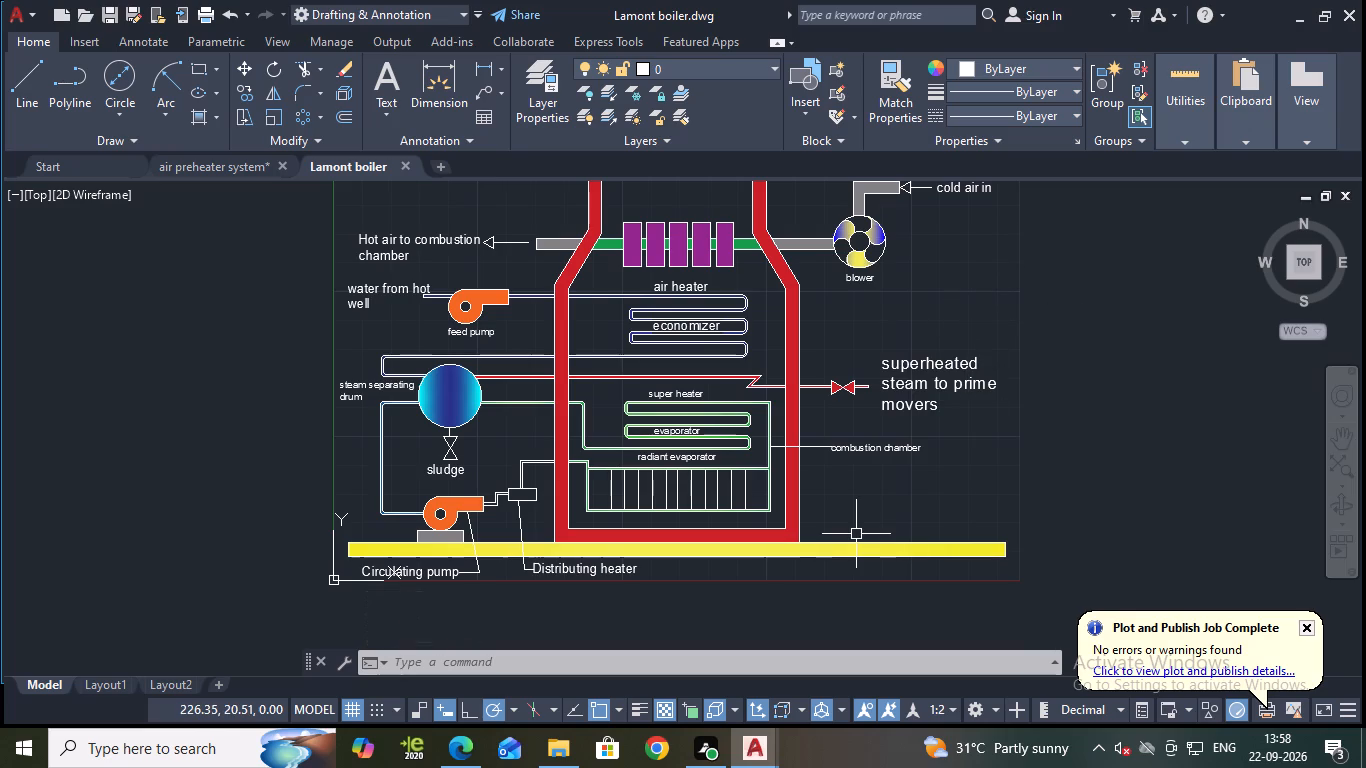
Run the LOGFILEOFF command to switch off log file recording.
middle_click_drag(1015, 305, 1015, 374)
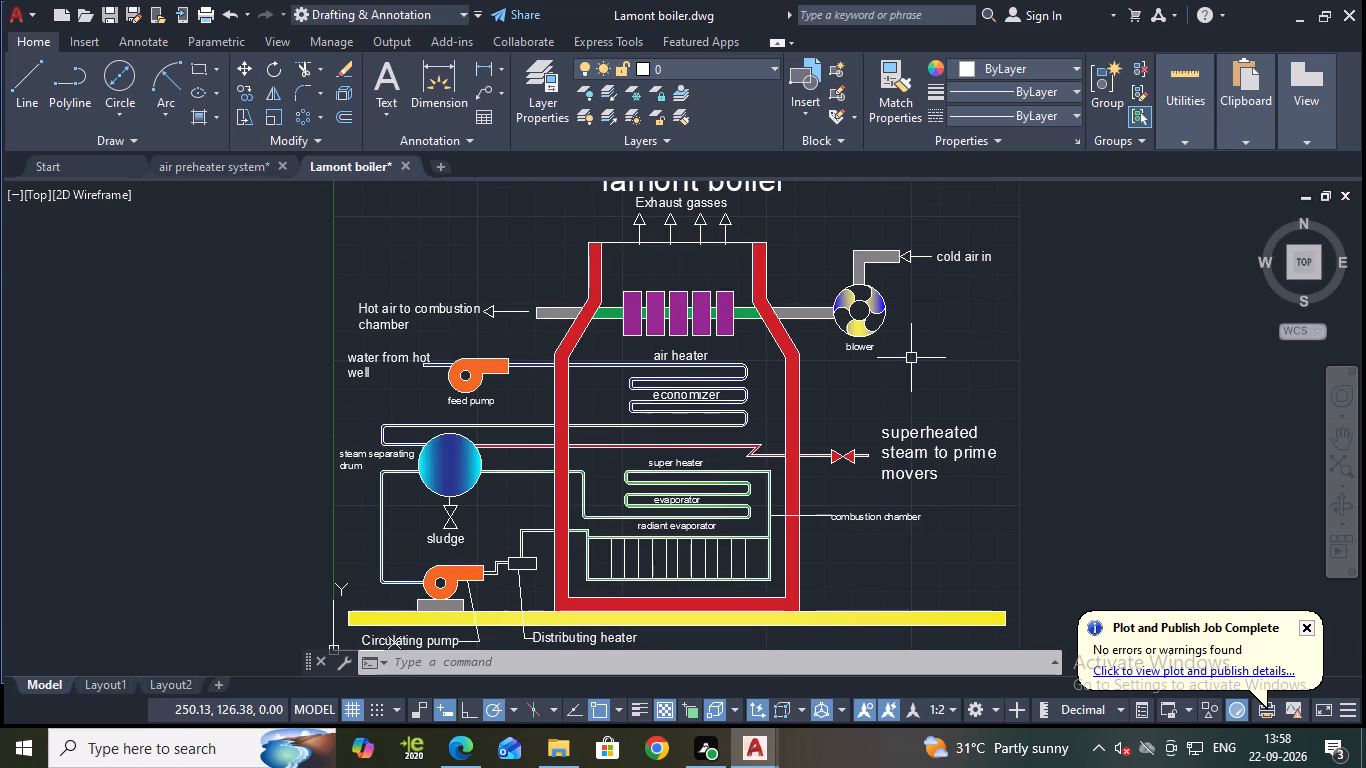
type("log")
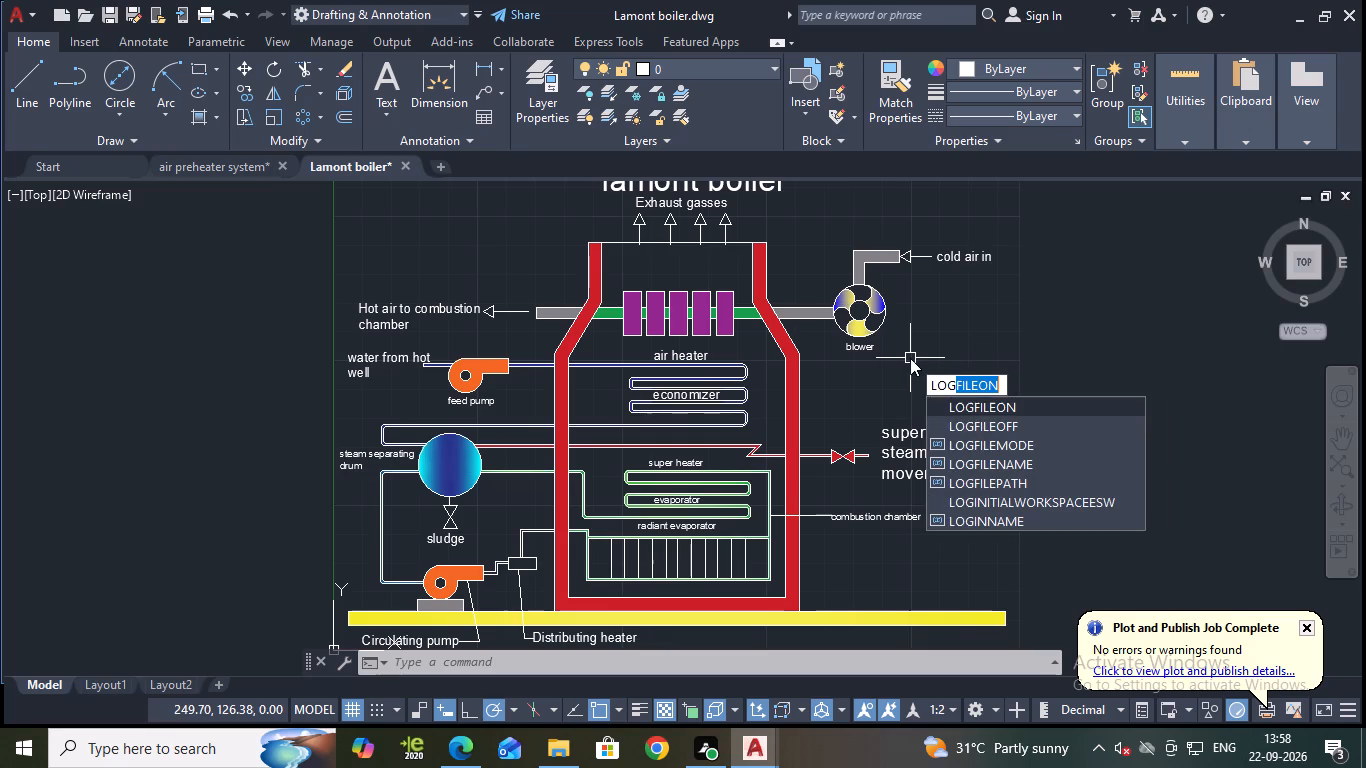
left_click(1027, 418)
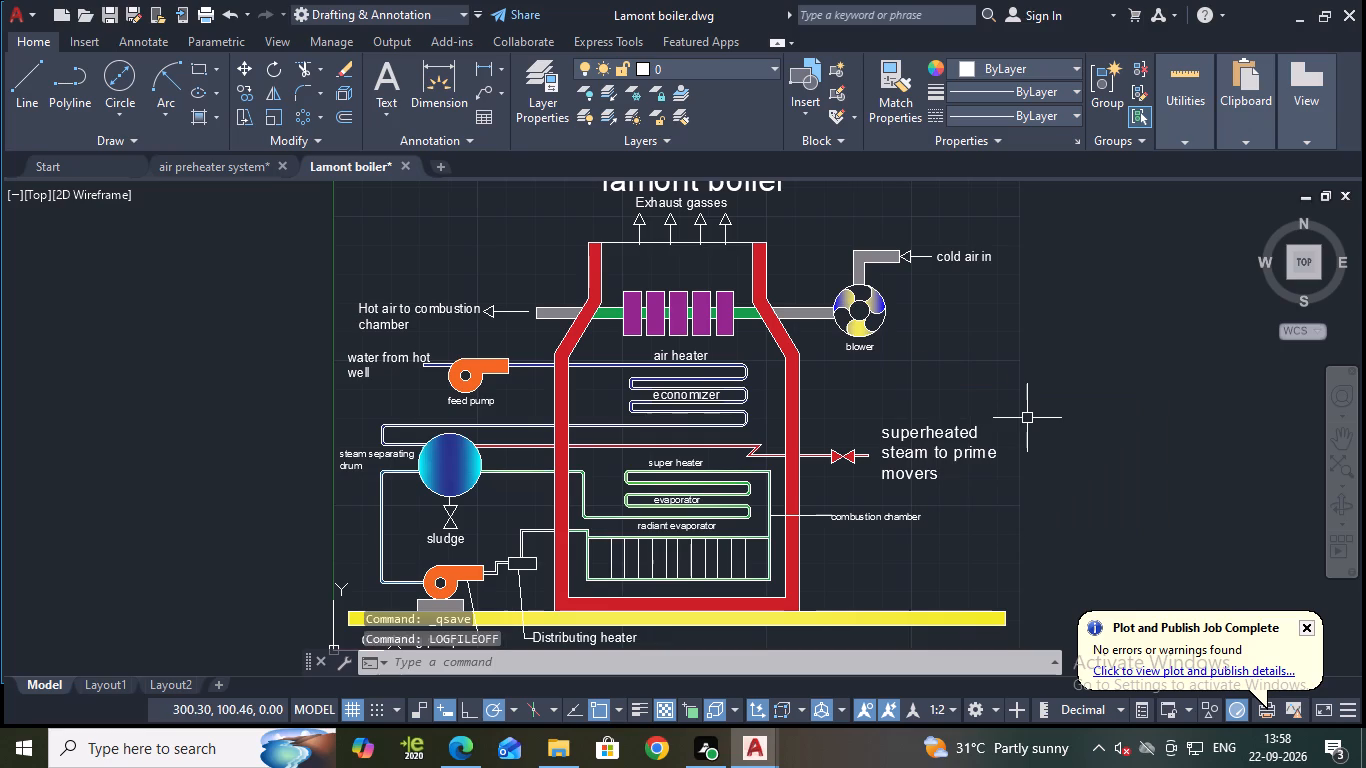
Save the Lamont boiler drawing.
key("ctrl+s")
Start a plot of the model using the DWG To PDF.pc3 plotter and ISO A4 (210.00 x 297.00 MM) paper.
type("plo")
left_click(1072, 464)
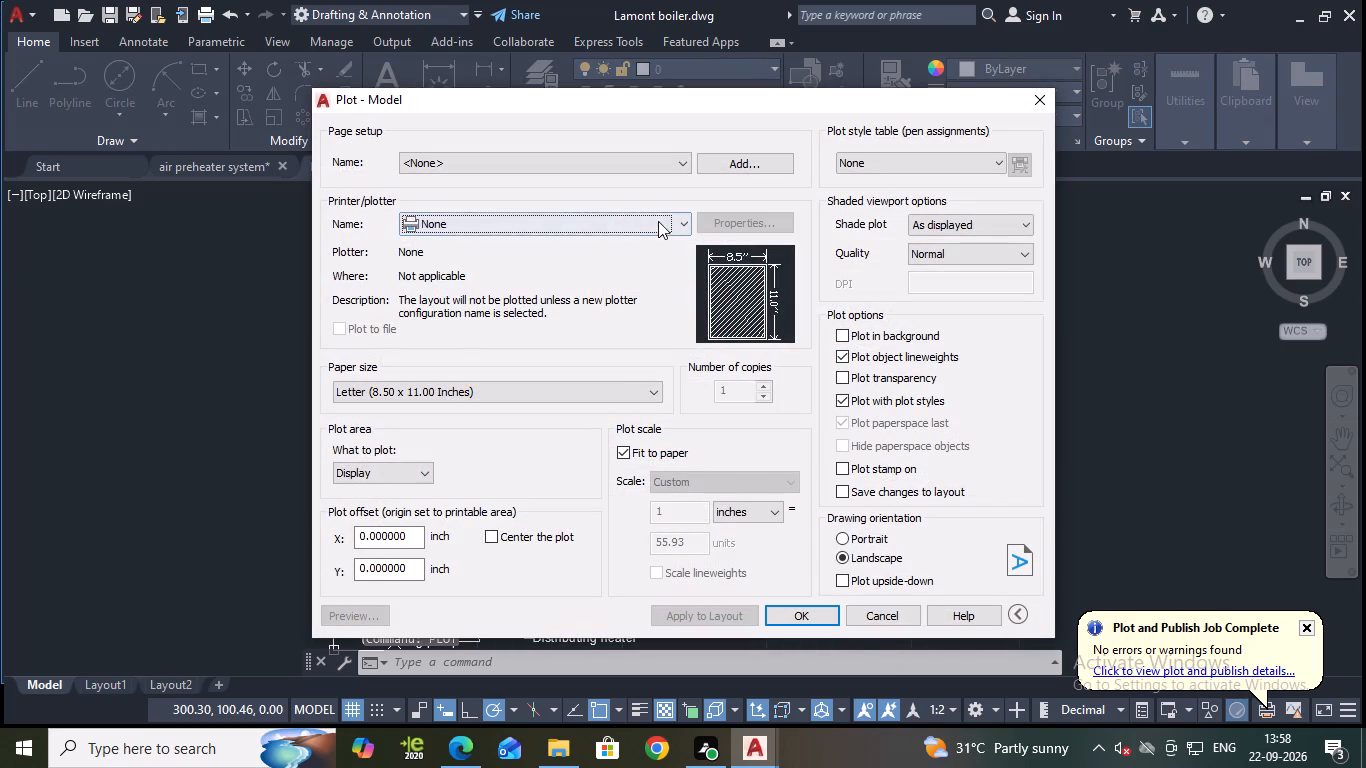
left_click(682, 223)
left_click(519, 330)
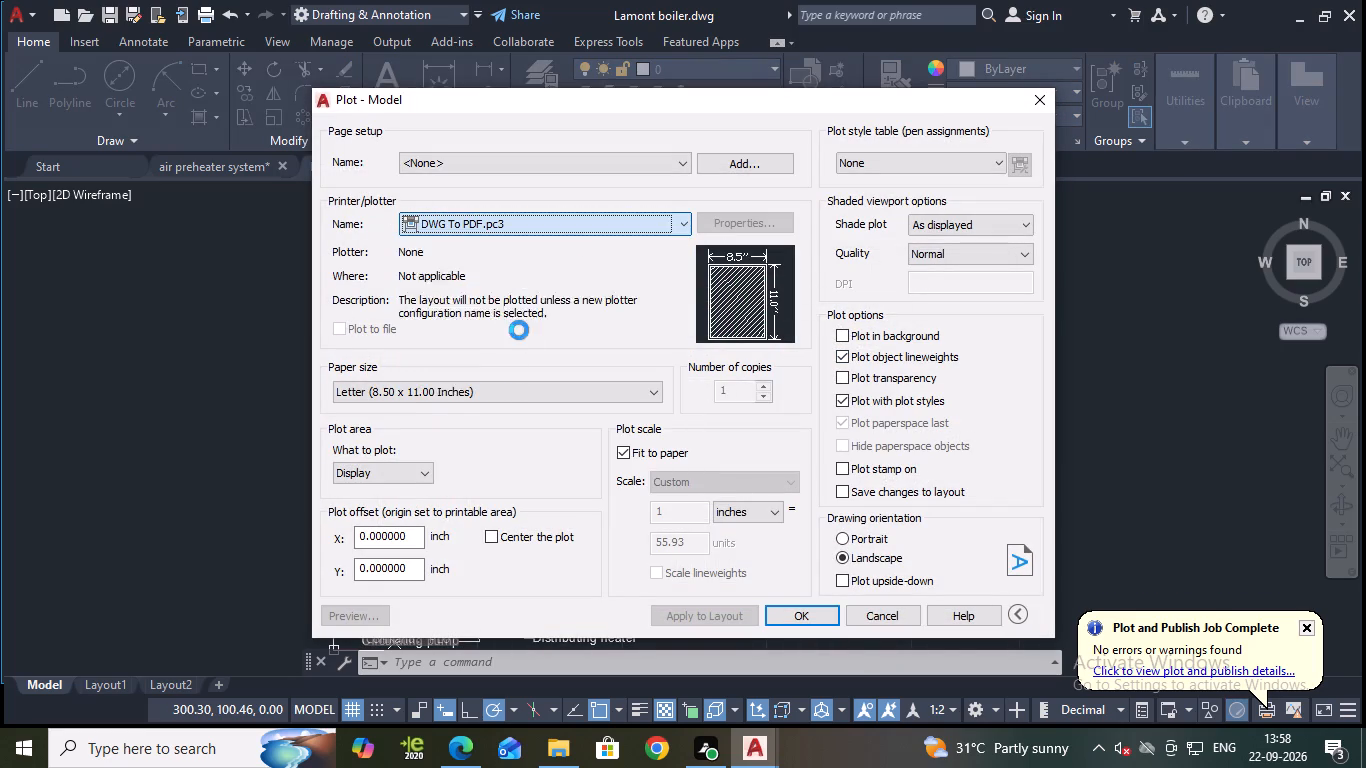
left_click(524, 390)
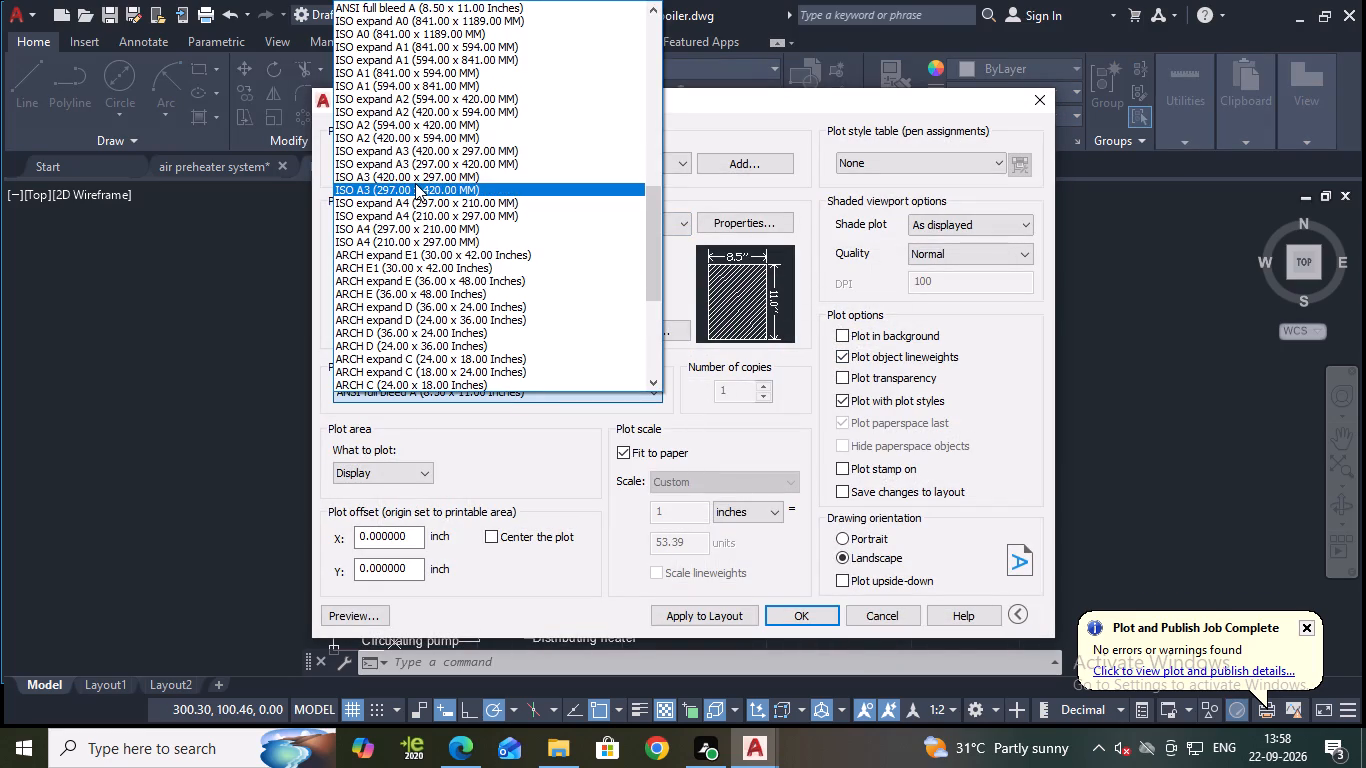
left_click(368, 242)
Set the plot area to a window enclosing the whole boiler drawing, from the lamont boiler title down to below the pump and heater labels.
left_click(409, 469)
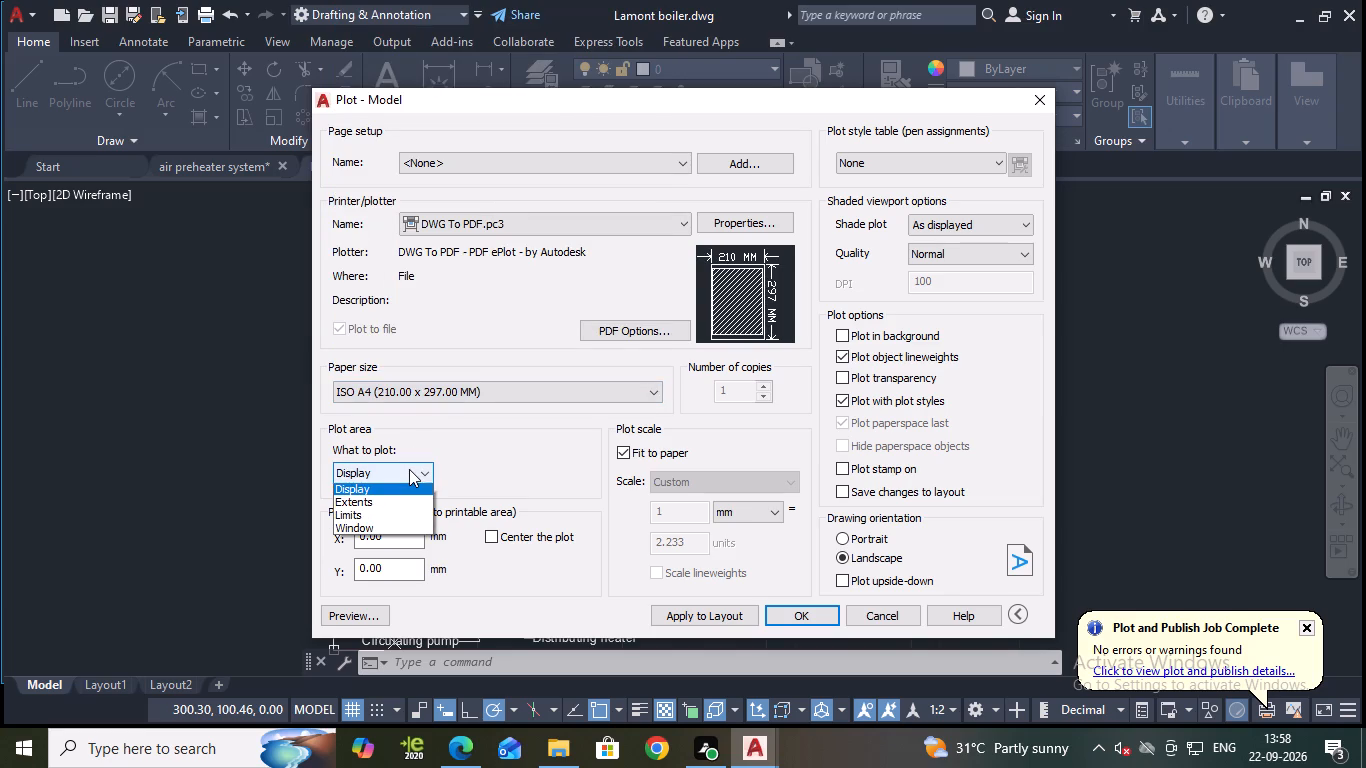
left_click(368, 529)
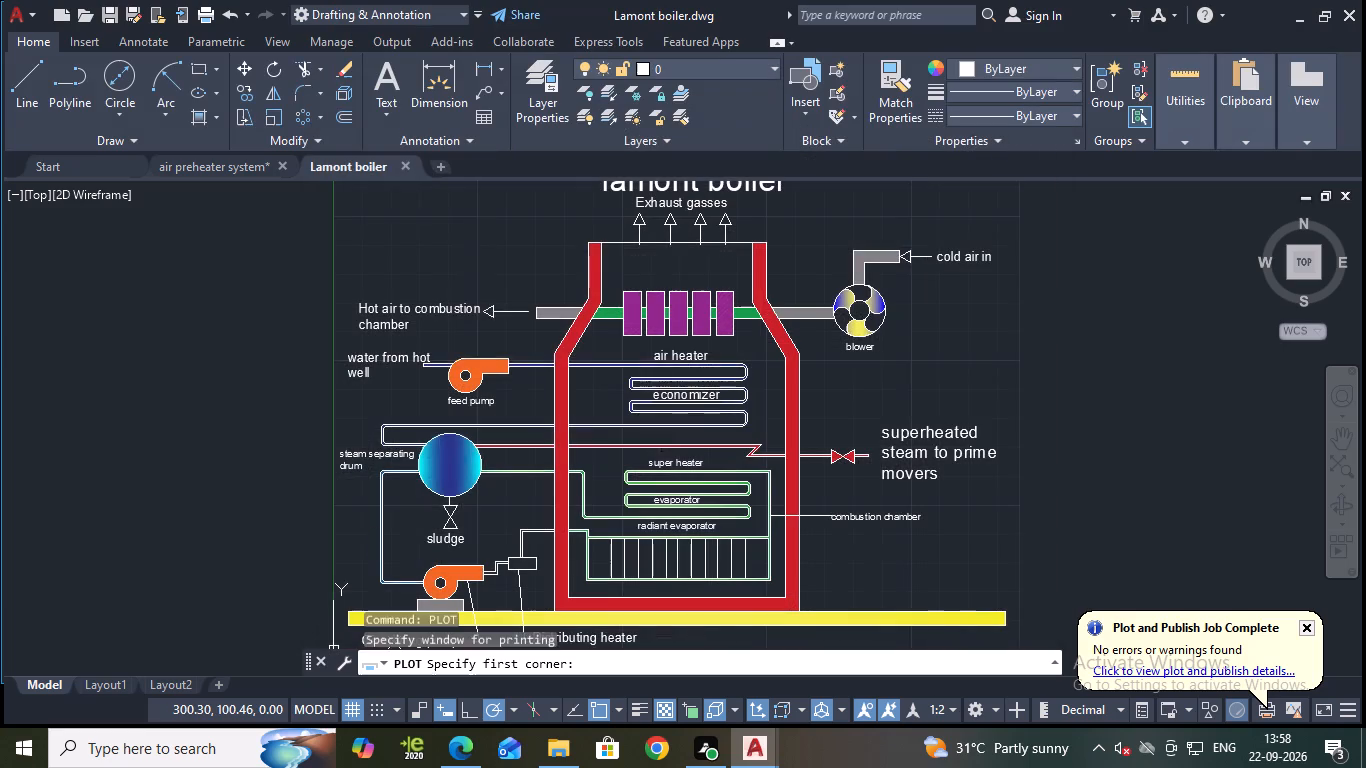
middle_click_drag(414, 289, 541, 375)
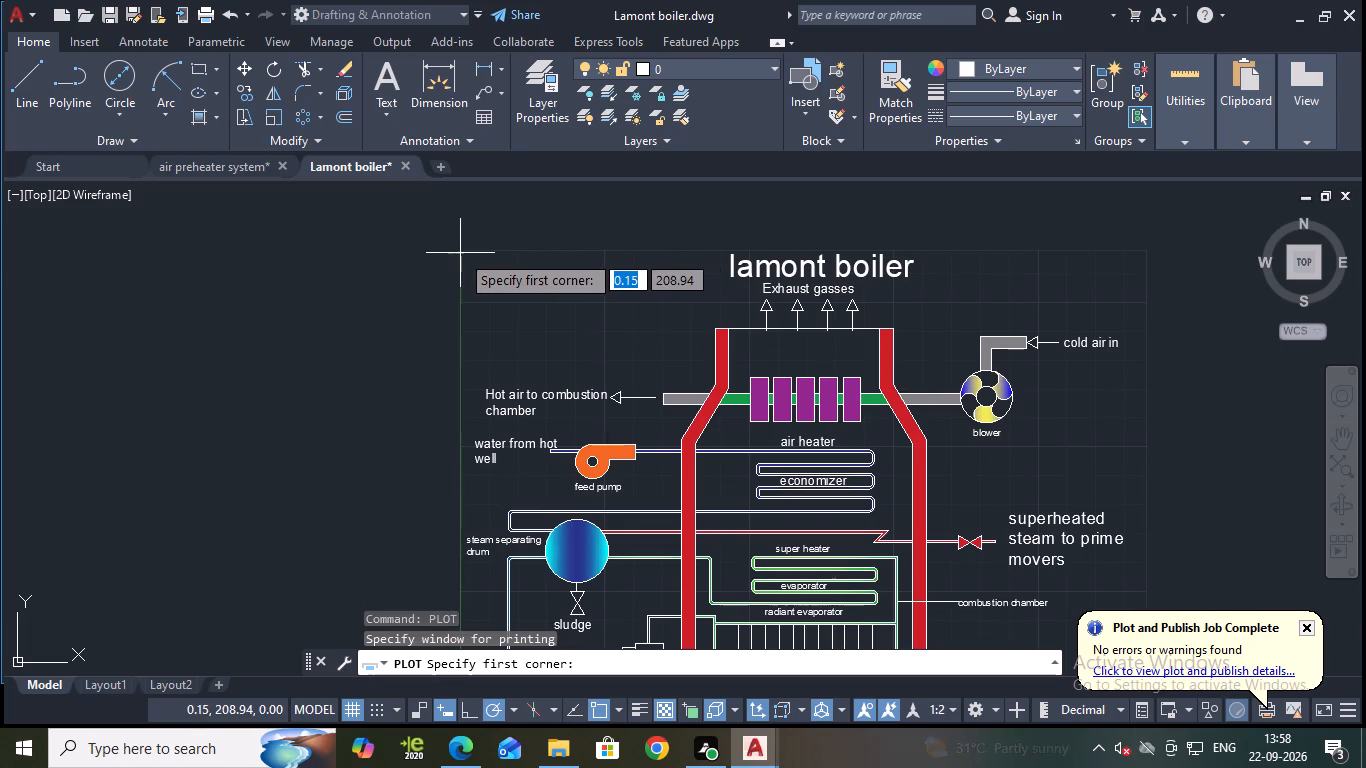
left_click(460, 253)
middle_click_drag(1117, 389, 1105, 285)
middle_click_drag(1087, 576, 1050, 506)
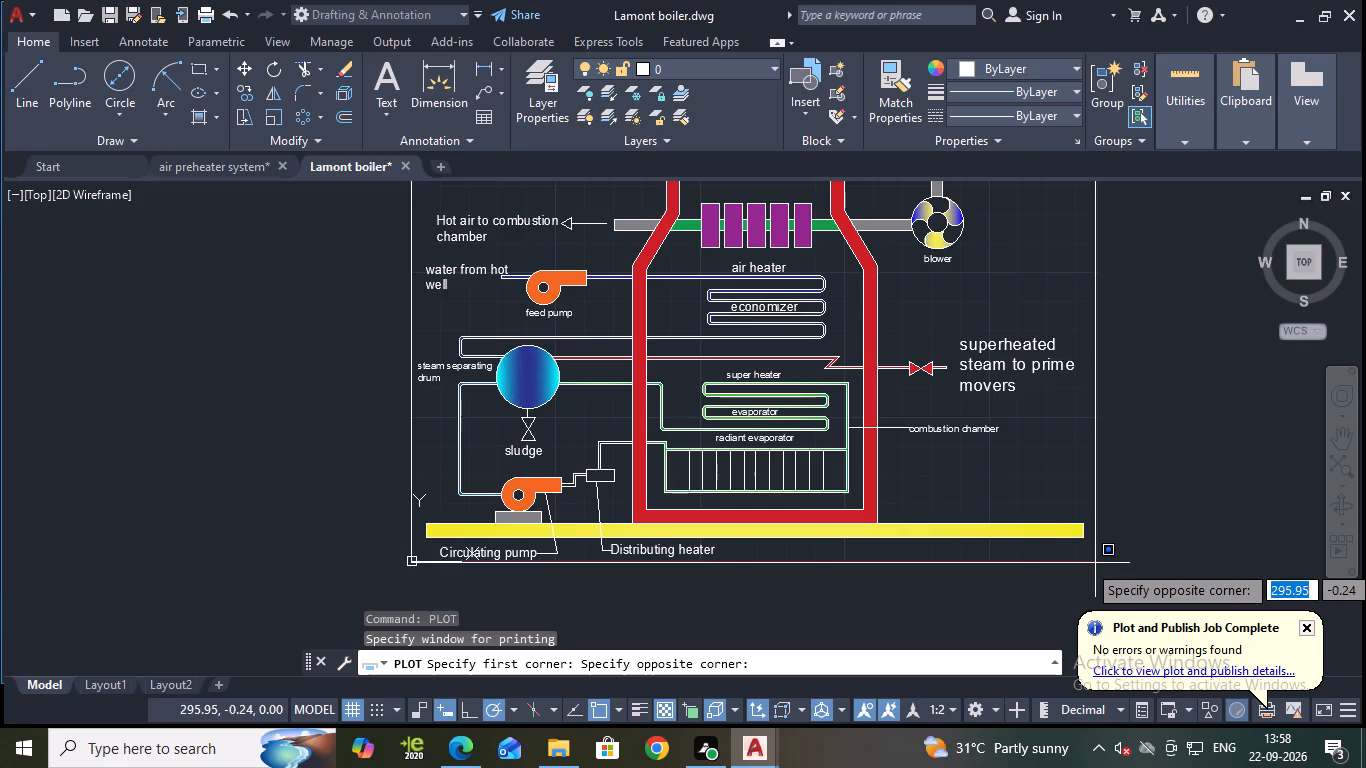
left_click(1095, 563)
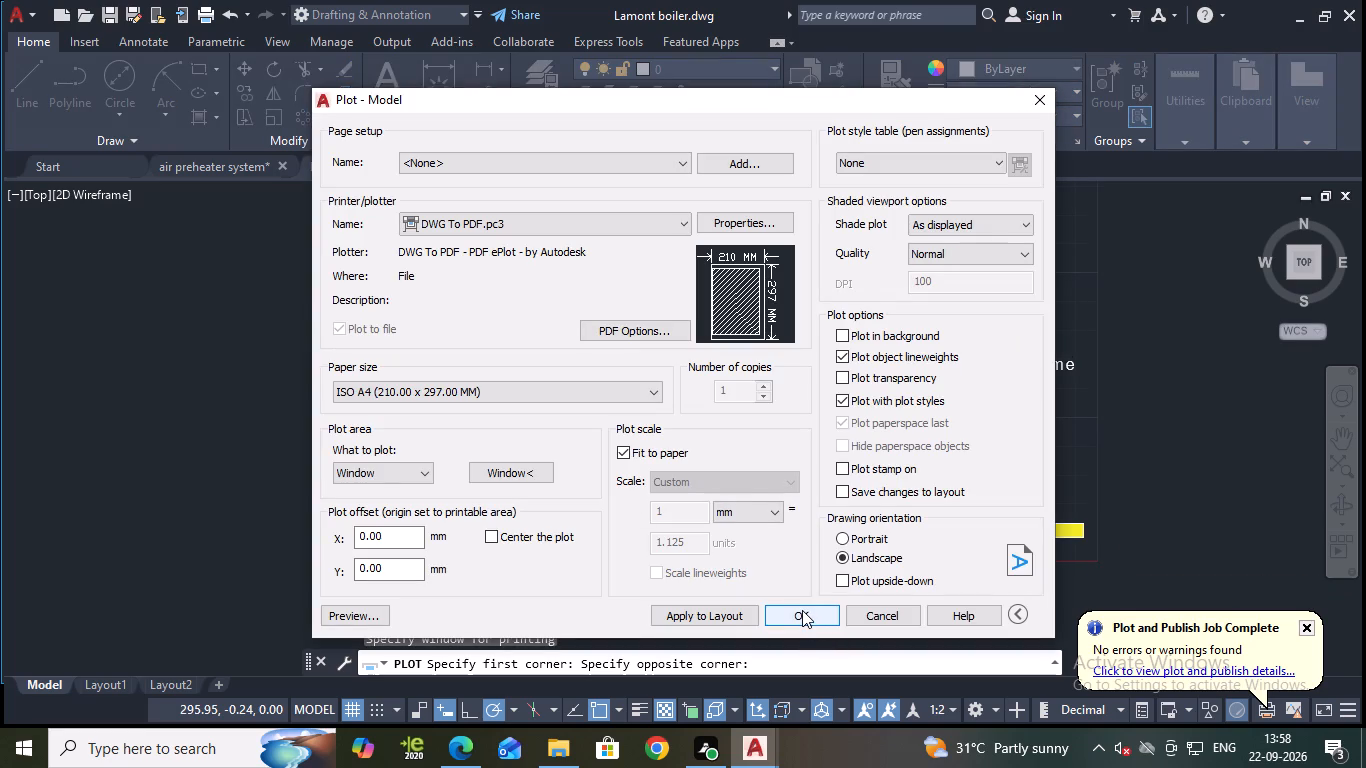
Run the plot and save the PDF in the Documents folder under the suggested file name.
left_click(802, 609)
left_click(978, 558)
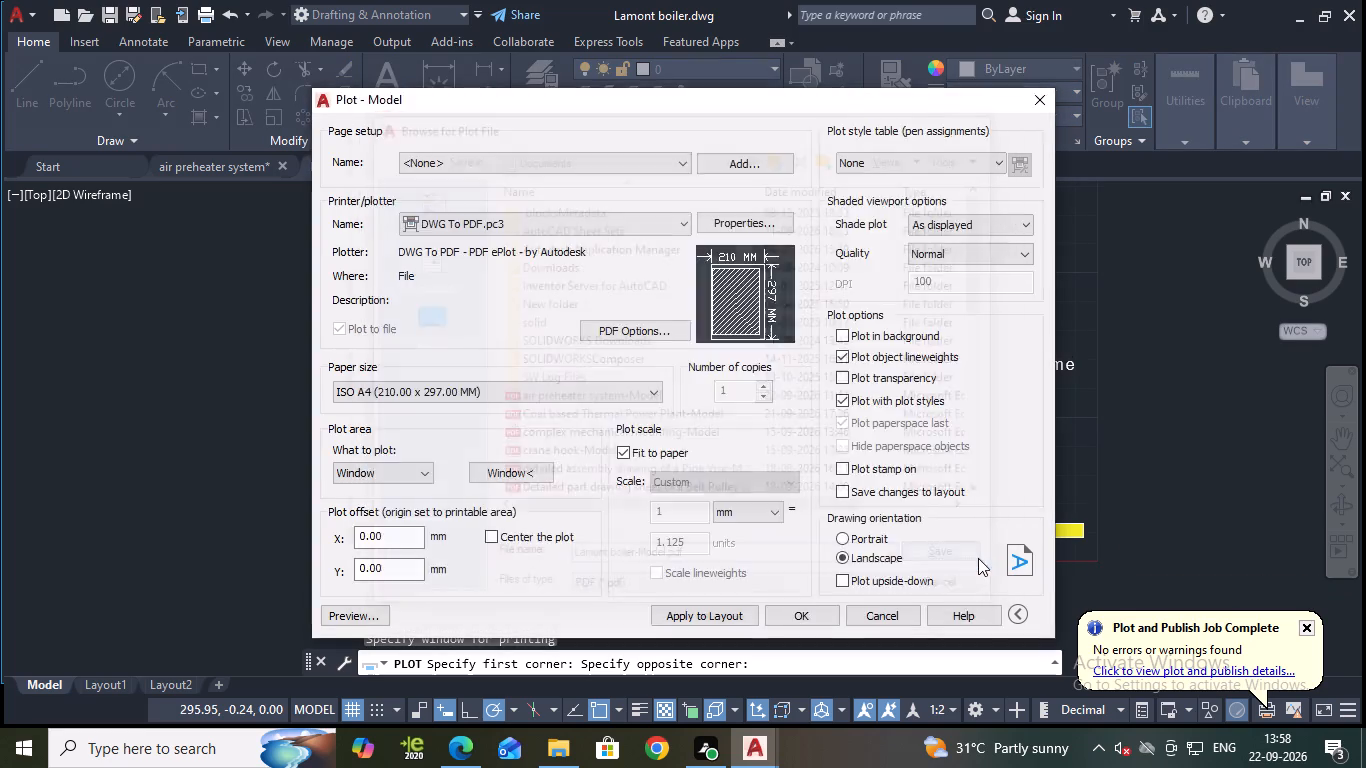
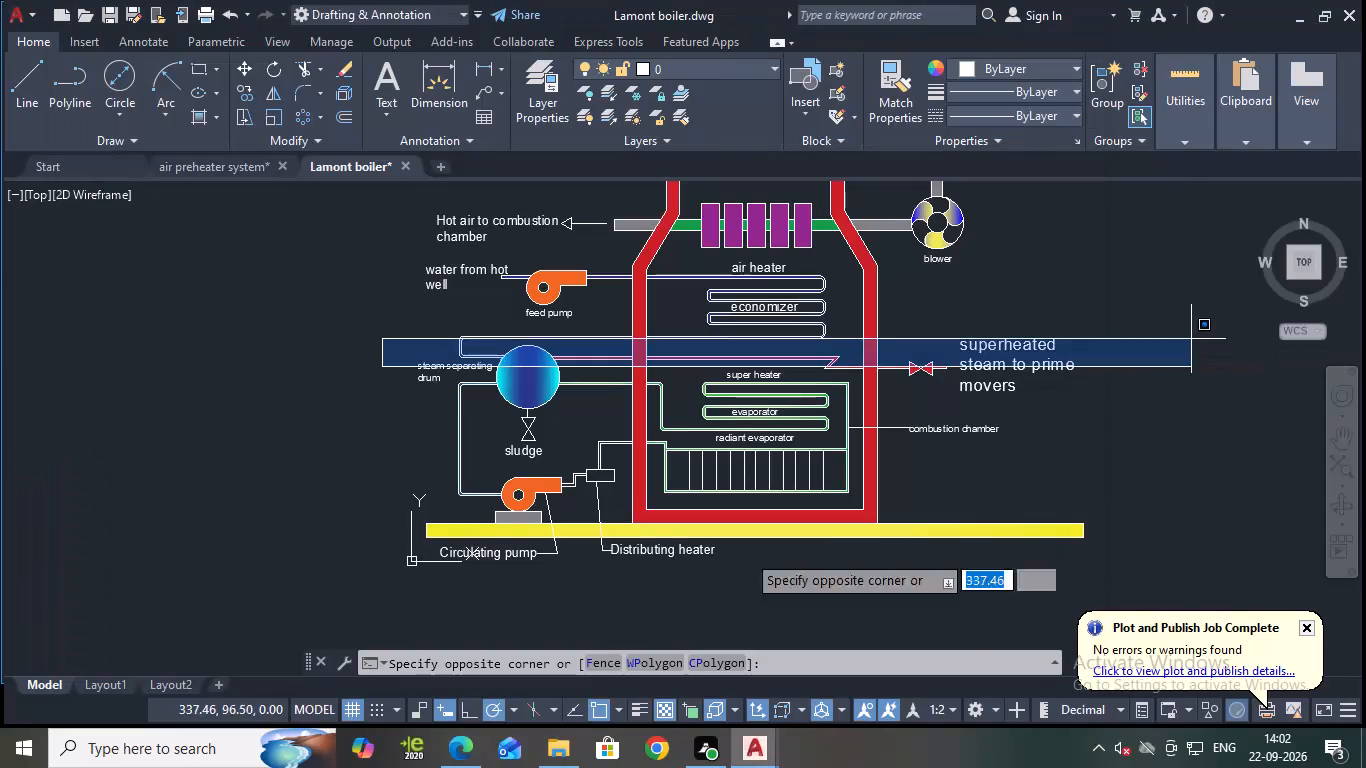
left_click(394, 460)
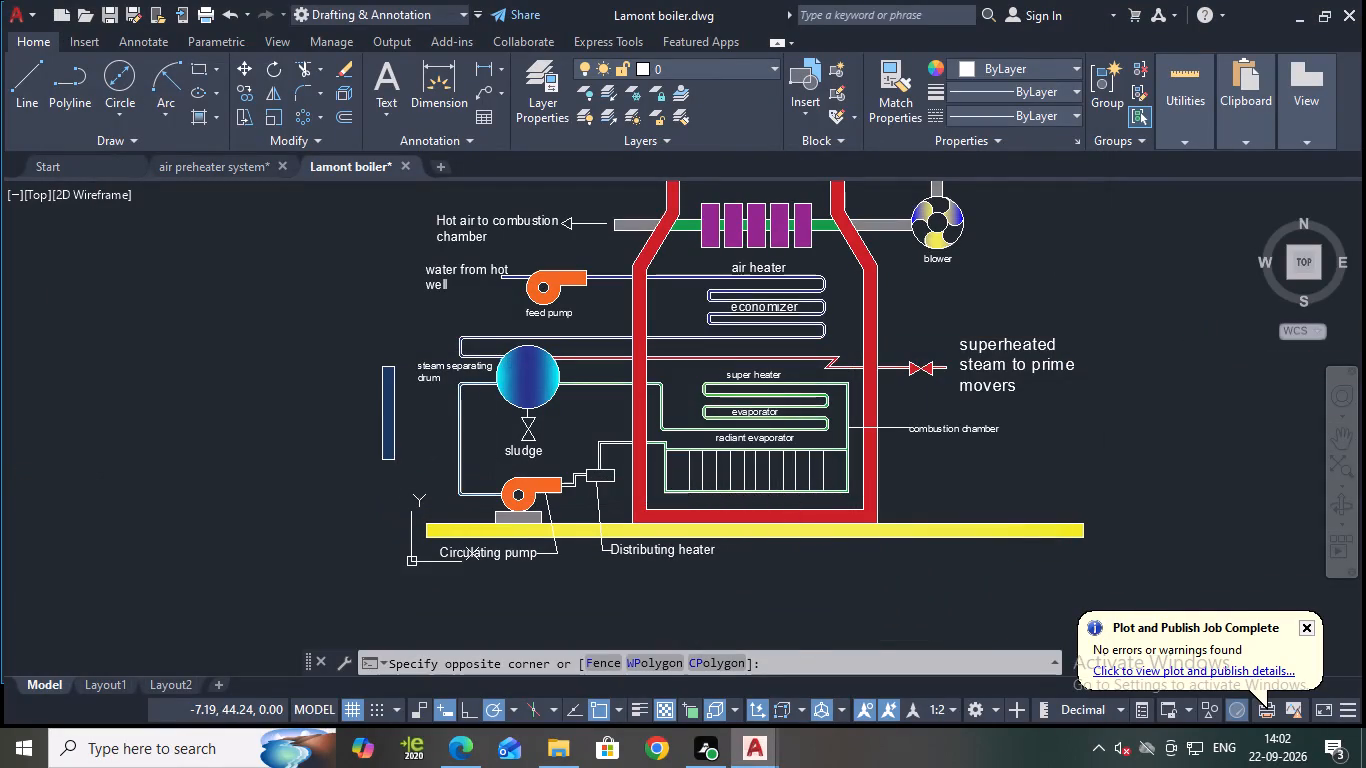